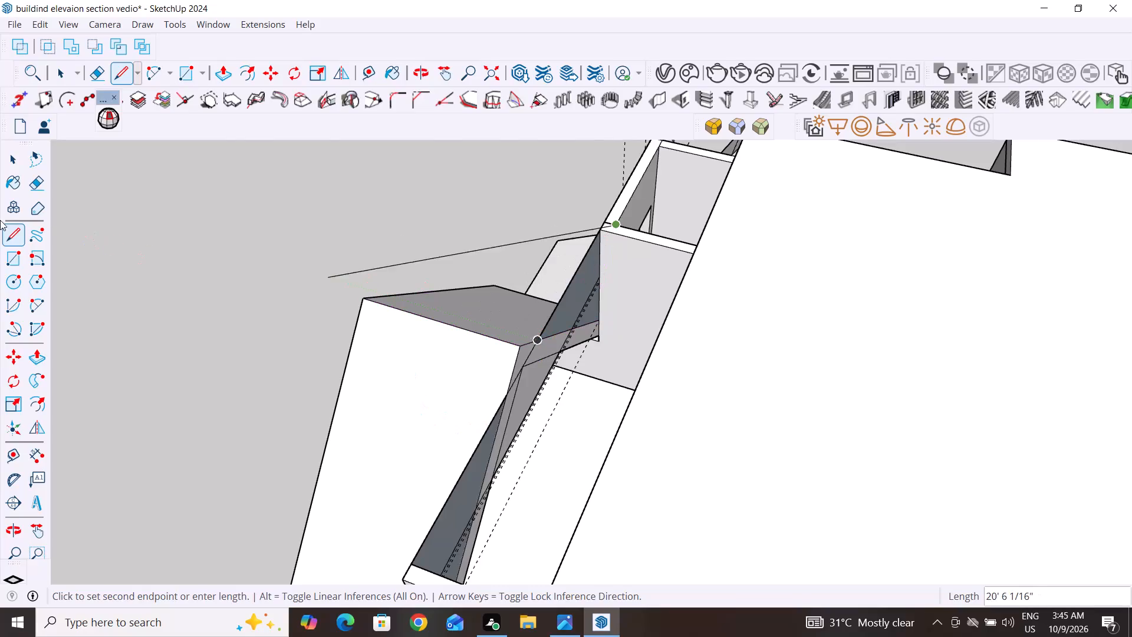
# Finish the line along the outer wall's top edge to the end wall's corner, about 15' 5 15/16" long.
pyautogui.scroll(-1, 525, 317)
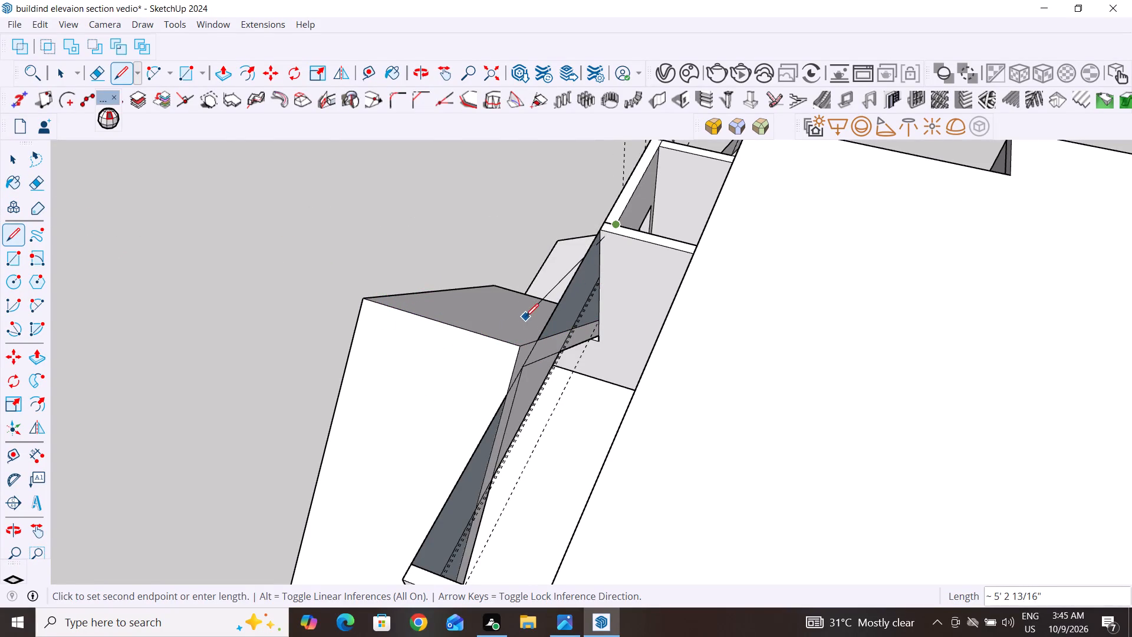
pyautogui.scroll(-1, 525, 317)
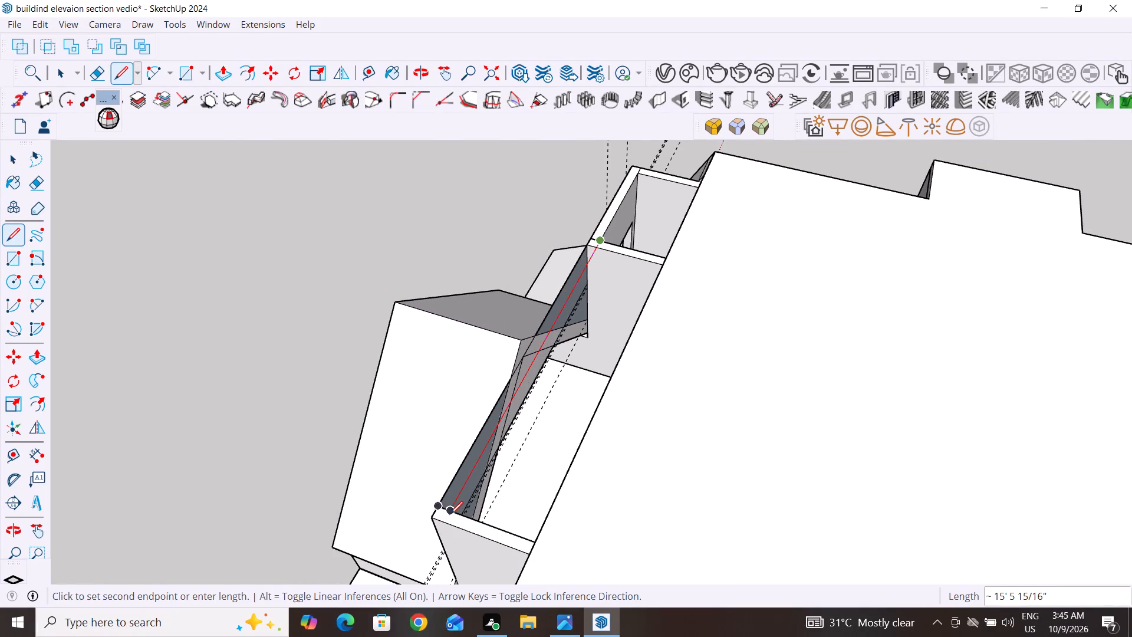
pyautogui.click(452, 511)
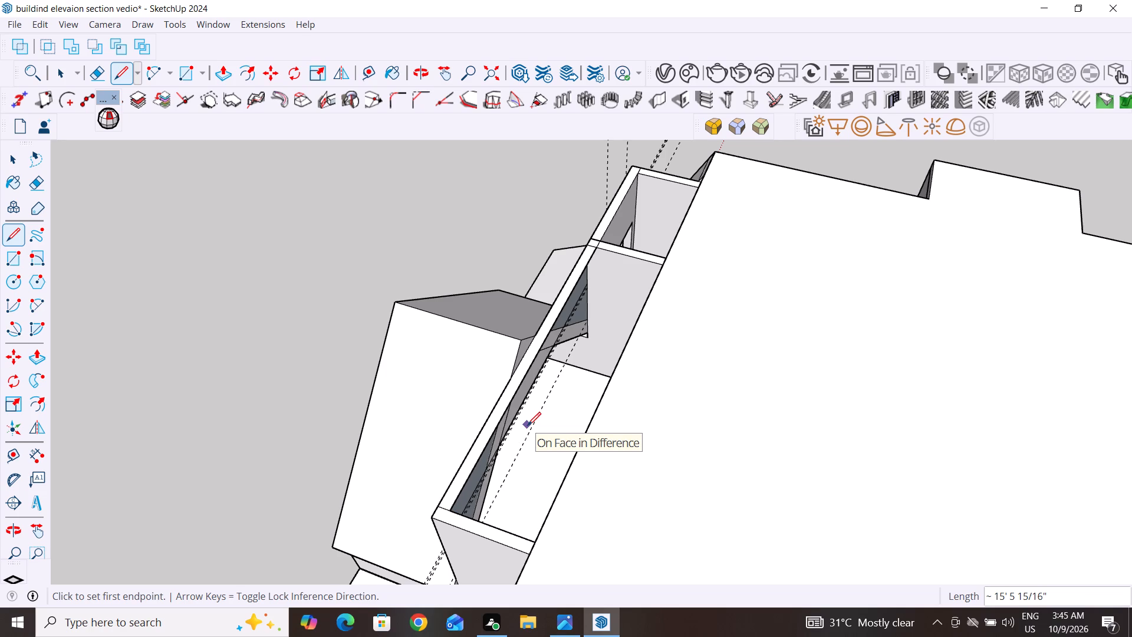
# Delete all the construction guides from the model.
pyautogui.click(36, 26)
pyautogui.click(112, 174)
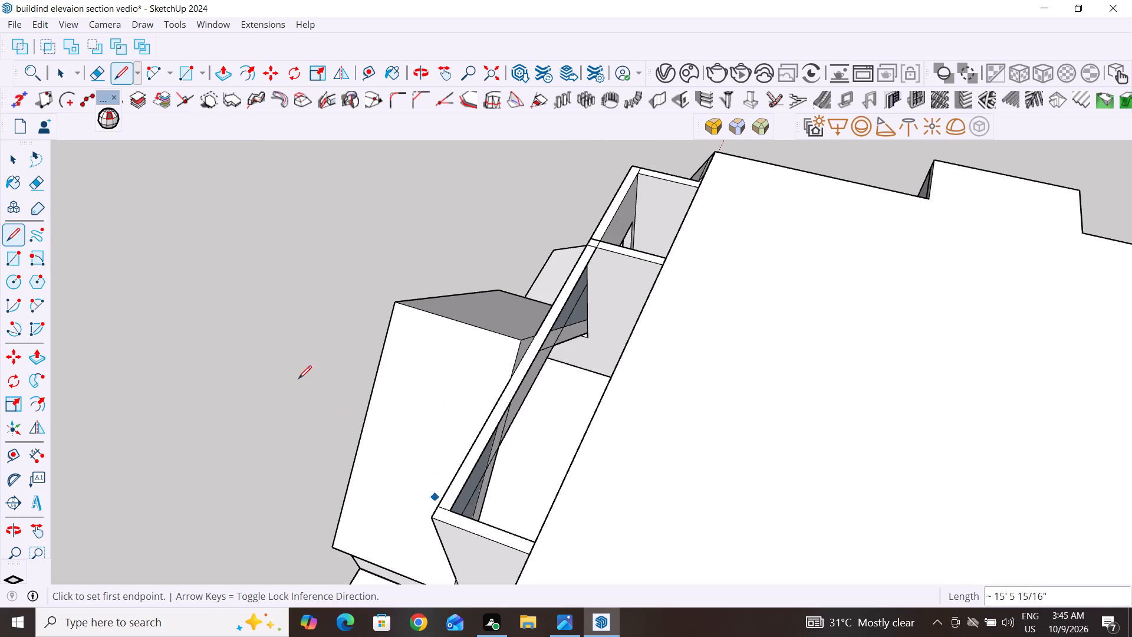
# Hide the roof slab group that covers the rooms beside the gable.
pyautogui.click(14, 160)
pyautogui.click(423, 406)
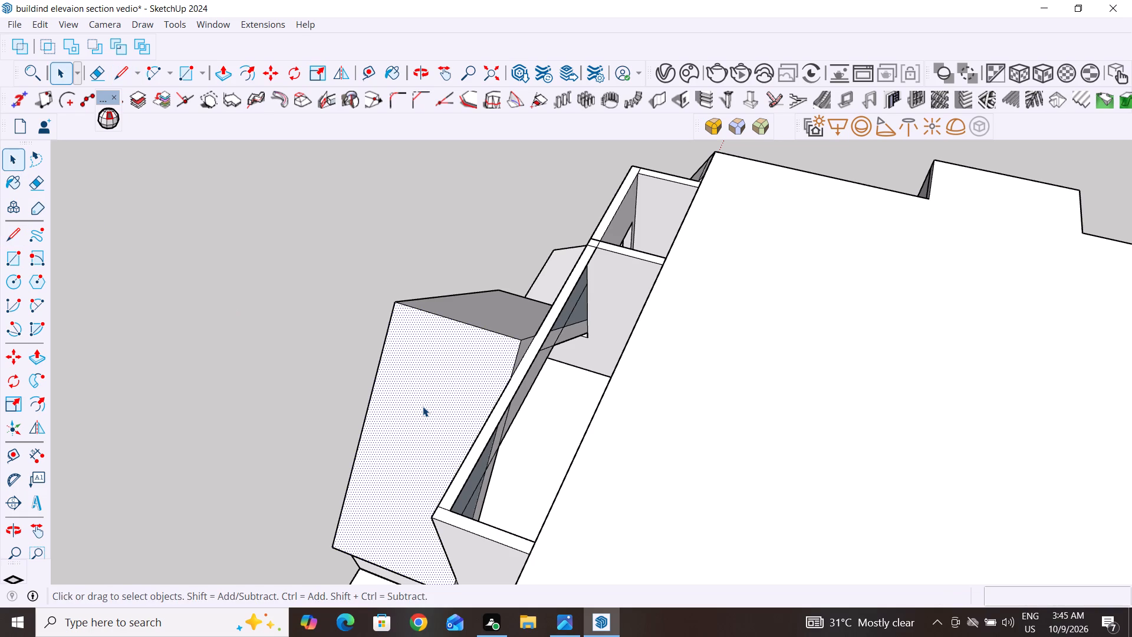
pyautogui.tripleClick(423, 406)
pyautogui.click(423, 406)
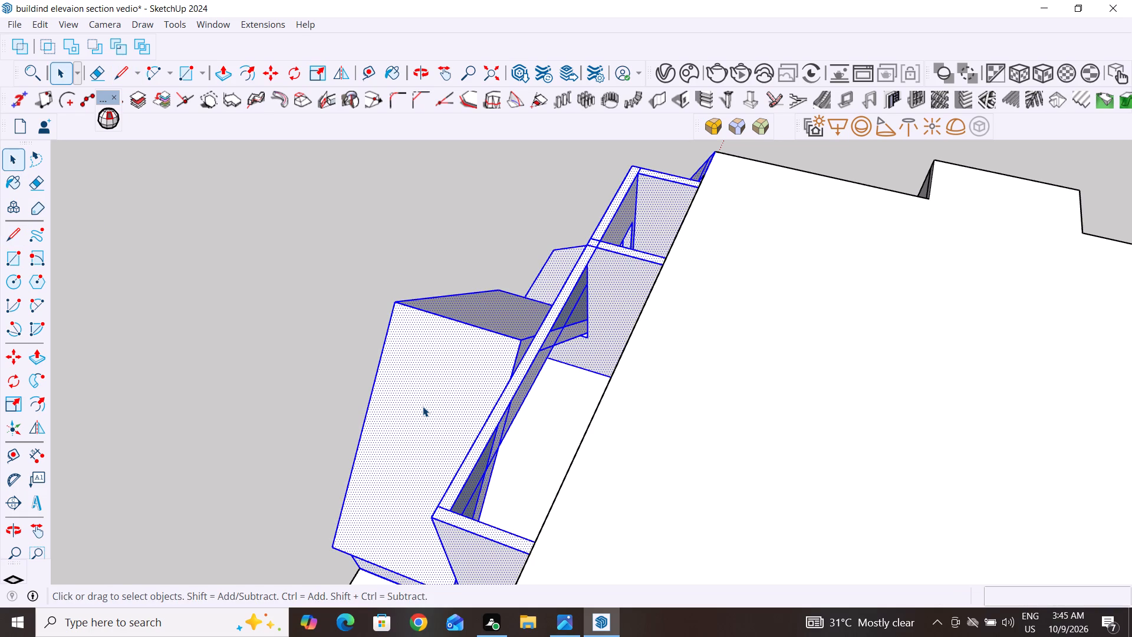
pyautogui.click(700, 418)
pyautogui.rightClick(700, 418)
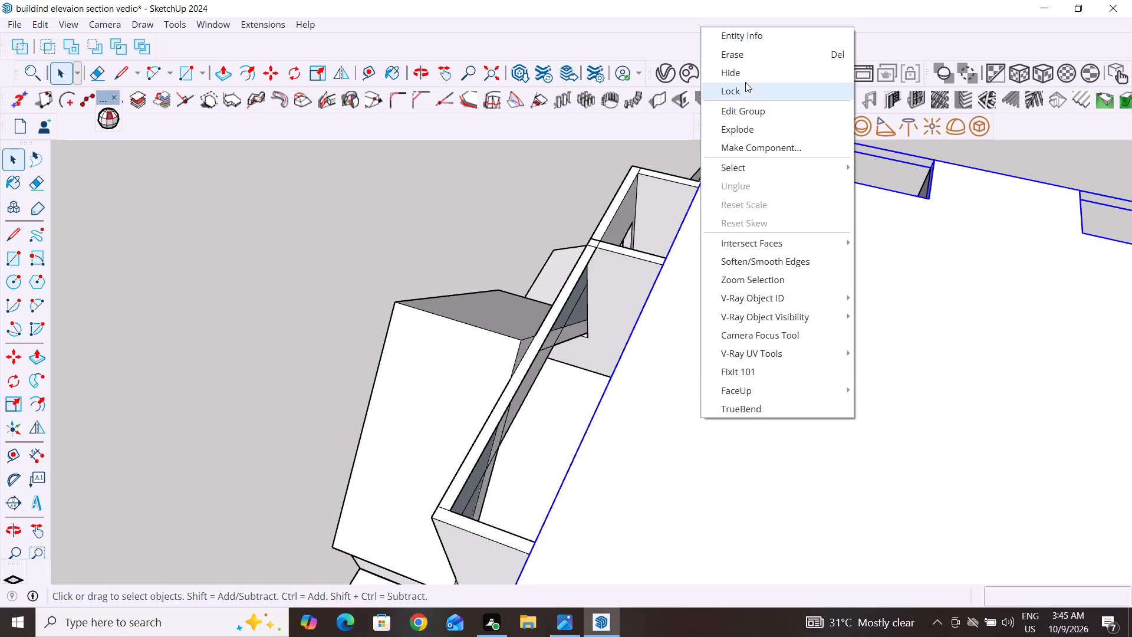
pyautogui.click(745, 76)
# Hide the group containing the interior walls, door, window and living room furniture in front of the gable room.
pyautogui.moveTo(768, 373); pyautogui.dragTo(549, 394, button='middle')
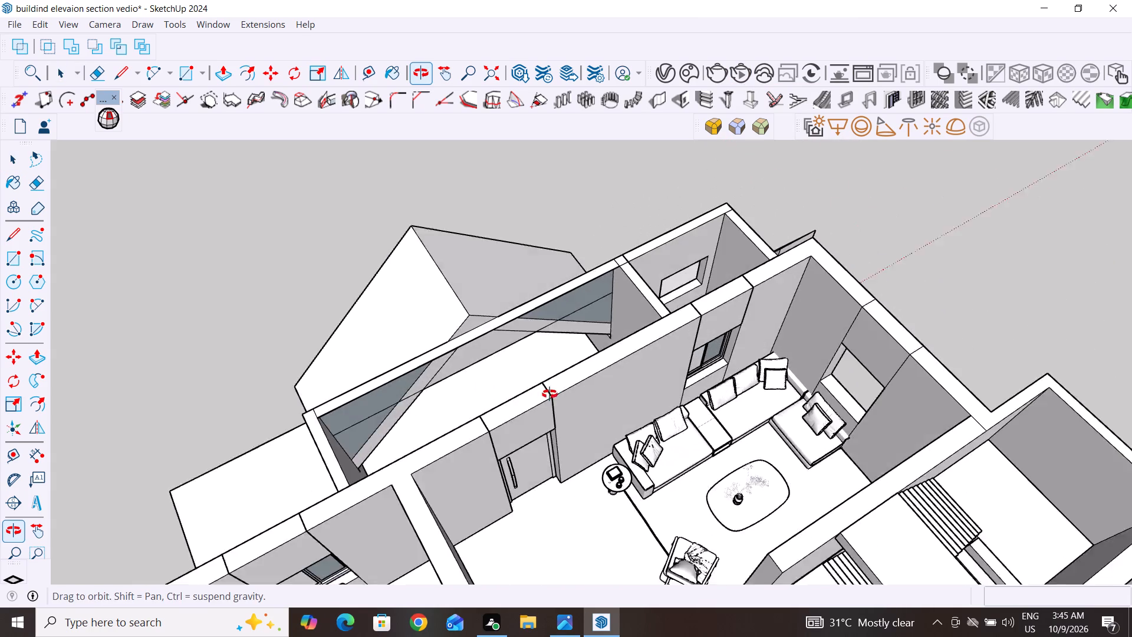
pyautogui.moveTo(549, 394); pyautogui.dragTo(539, 333, button='middle')
pyautogui.scroll(5, 461, 326)
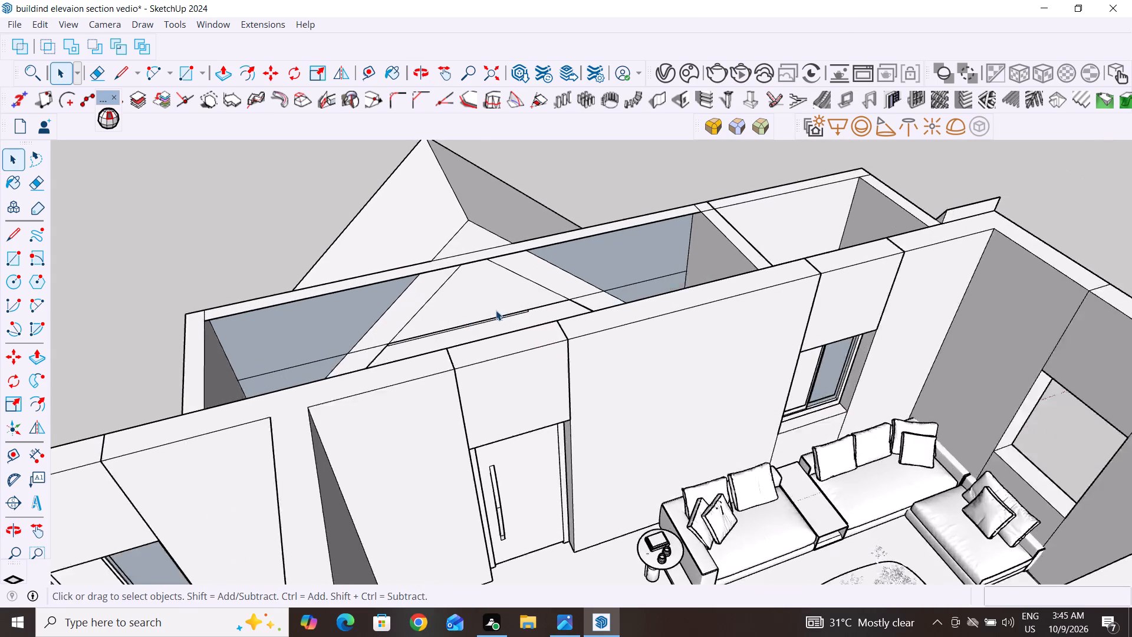
pyautogui.scroll(2, 496, 310)
pyautogui.moveTo(532, 330); pyautogui.dragTo(722, 320, button='middle')
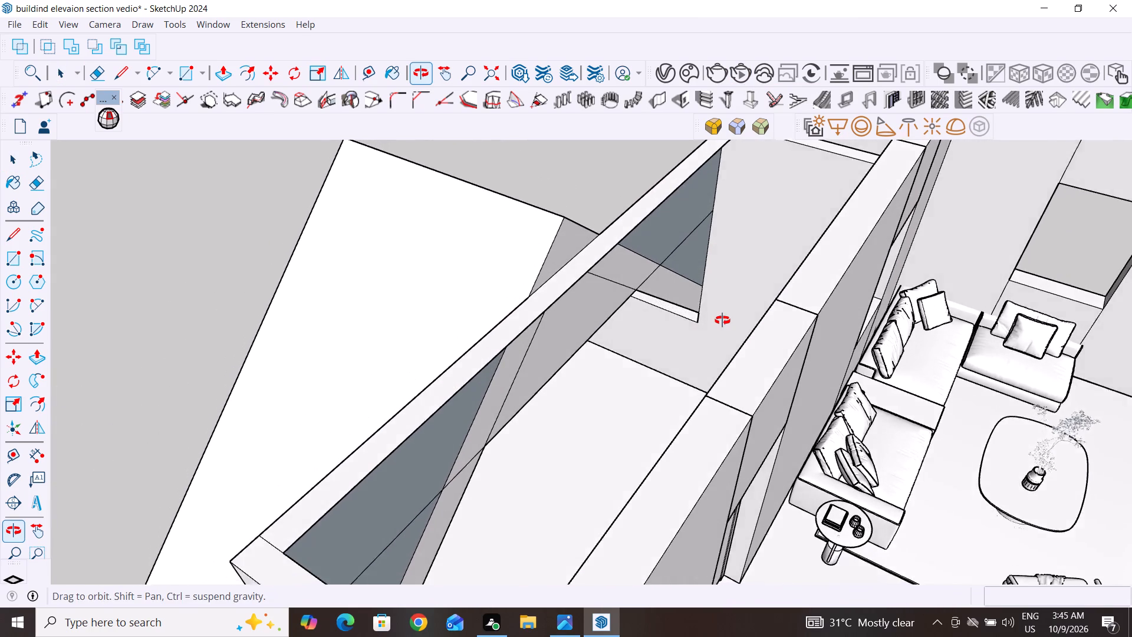
pyautogui.moveTo(722, 320); pyautogui.dragTo(724, 316, button='middle')
pyautogui.moveTo(607, 243); pyautogui.dragTo(617, 193, button='middle')
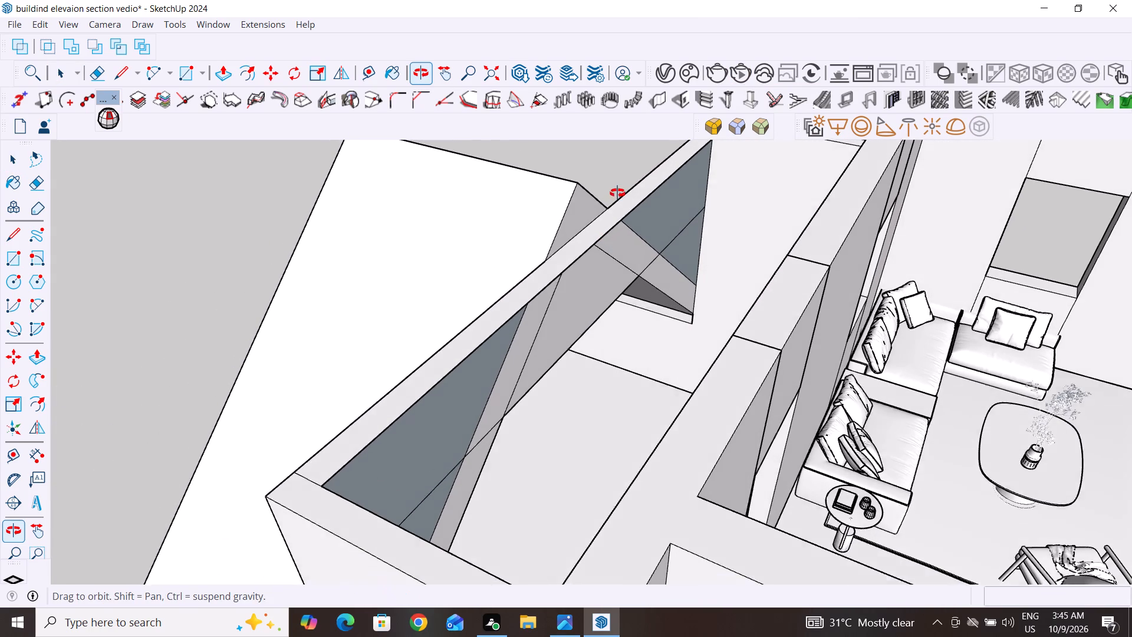
pyautogui.moveTo(617, 193); pyautogui.dragTo(379, 242, button='middle')
pyautogui.click(727, 341)
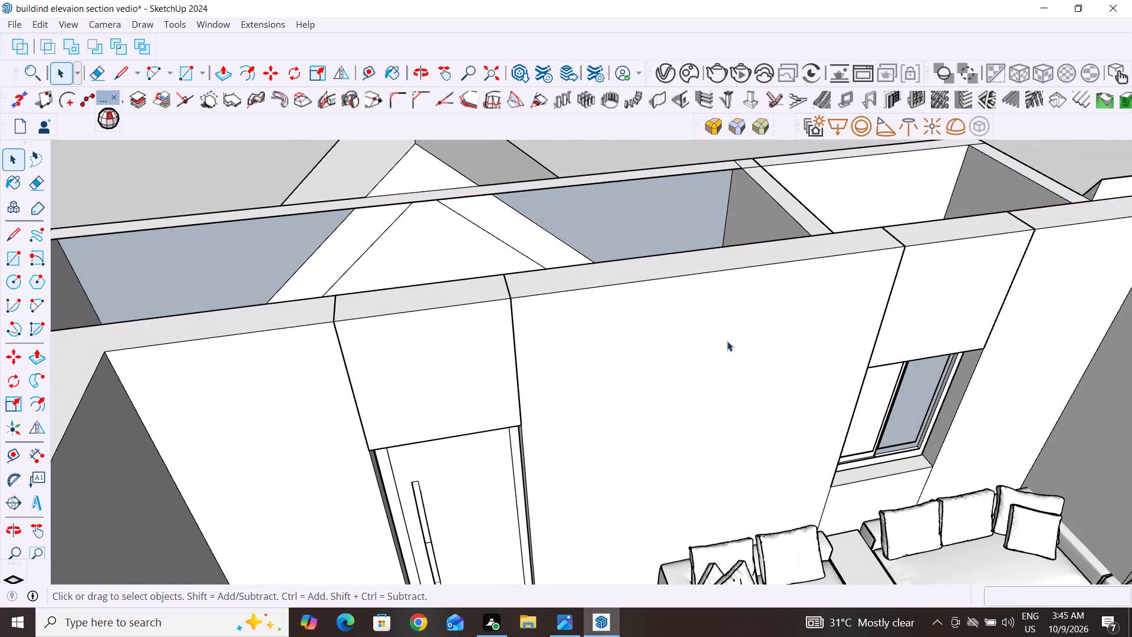
pyautogui.rightClick(727, 341)
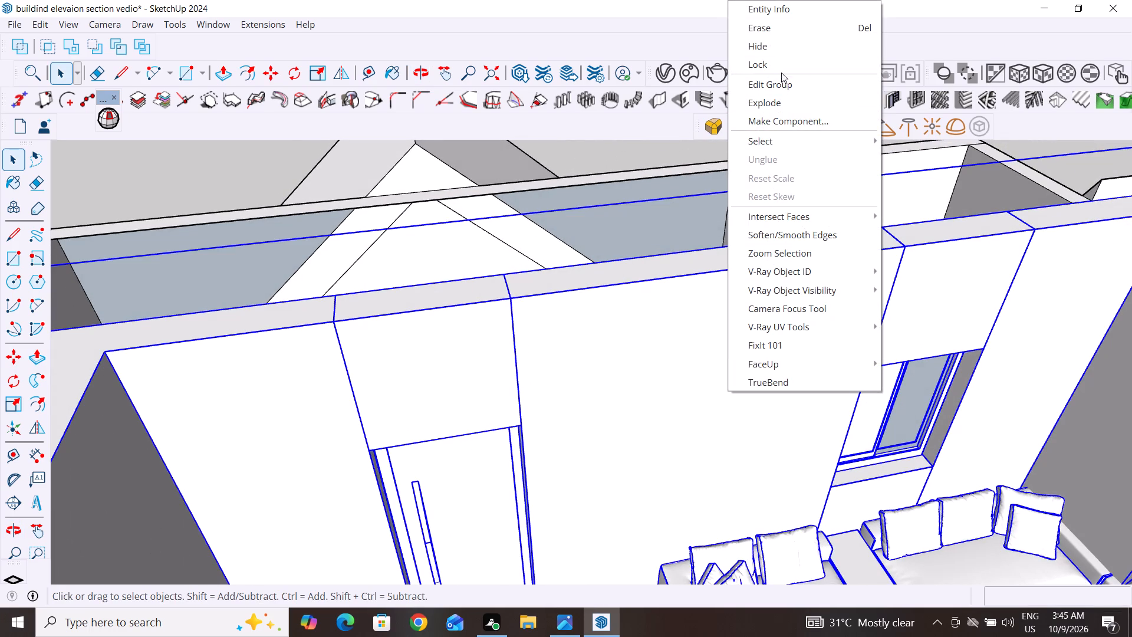
pyautogui.click(784, 52)
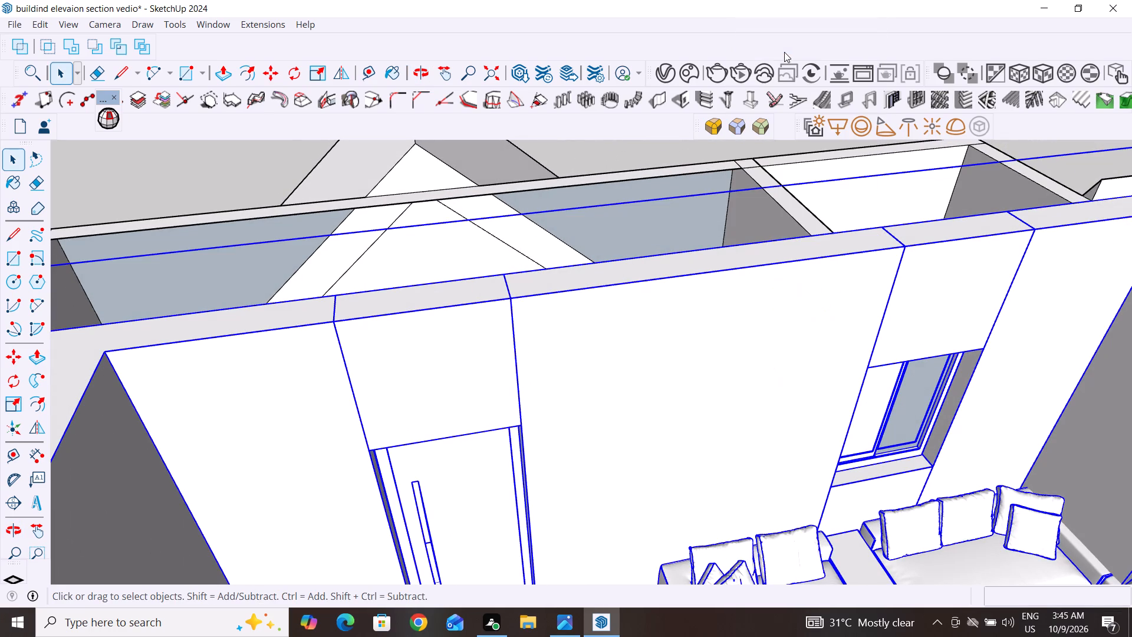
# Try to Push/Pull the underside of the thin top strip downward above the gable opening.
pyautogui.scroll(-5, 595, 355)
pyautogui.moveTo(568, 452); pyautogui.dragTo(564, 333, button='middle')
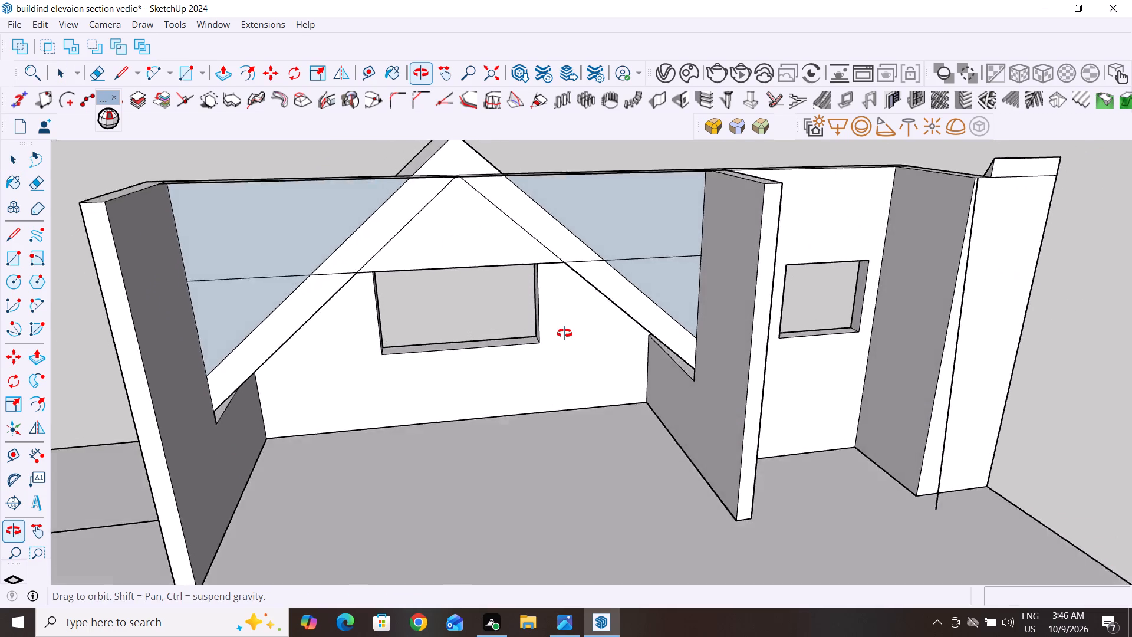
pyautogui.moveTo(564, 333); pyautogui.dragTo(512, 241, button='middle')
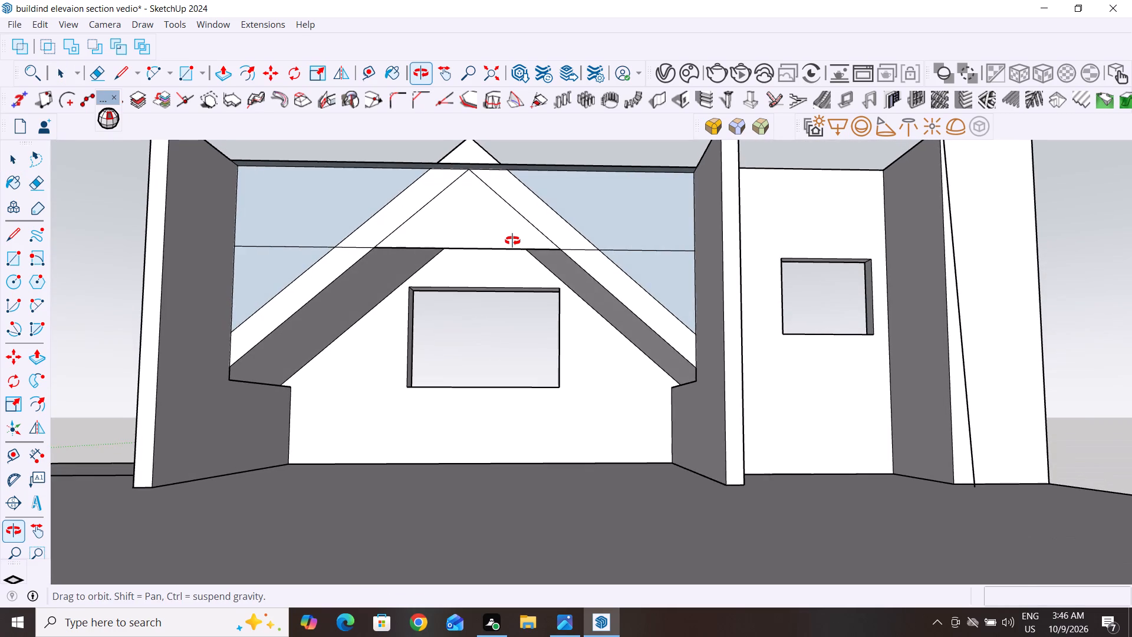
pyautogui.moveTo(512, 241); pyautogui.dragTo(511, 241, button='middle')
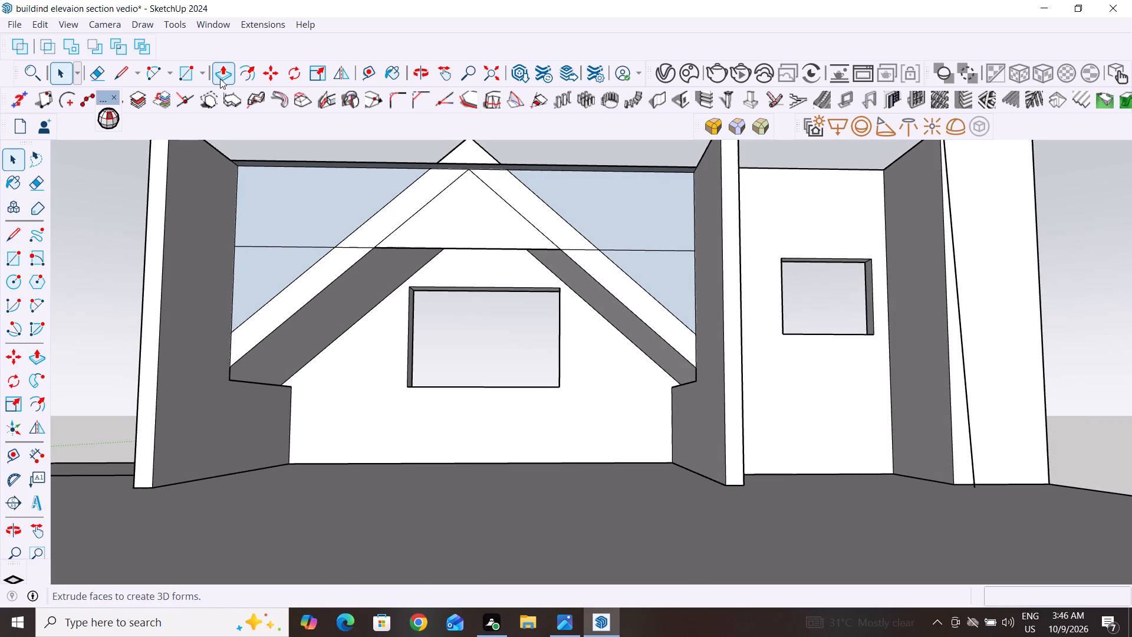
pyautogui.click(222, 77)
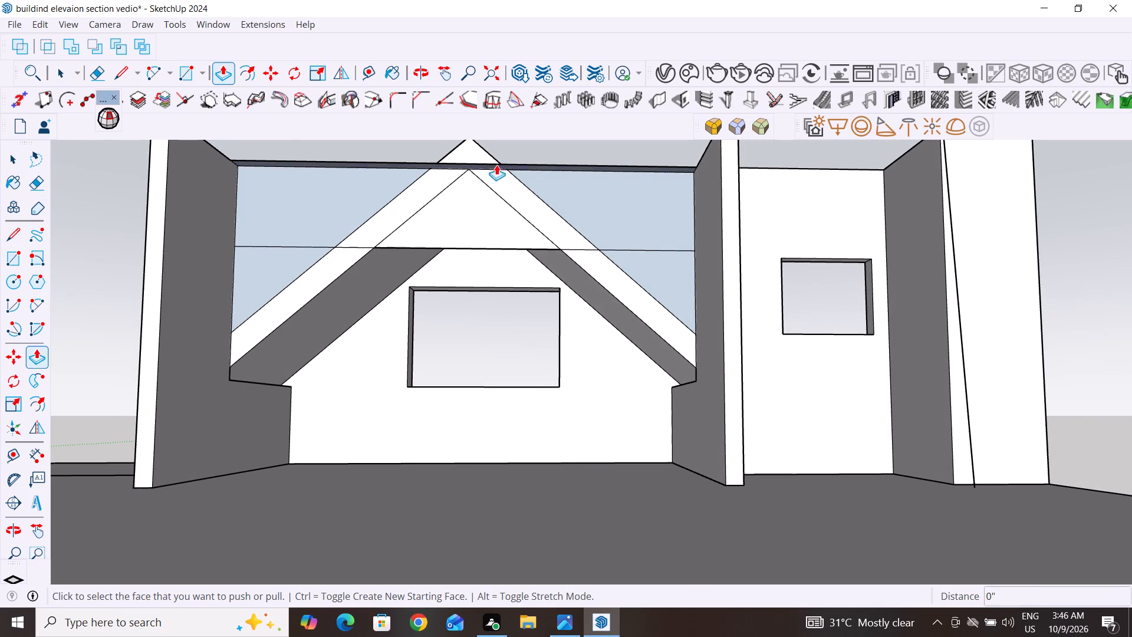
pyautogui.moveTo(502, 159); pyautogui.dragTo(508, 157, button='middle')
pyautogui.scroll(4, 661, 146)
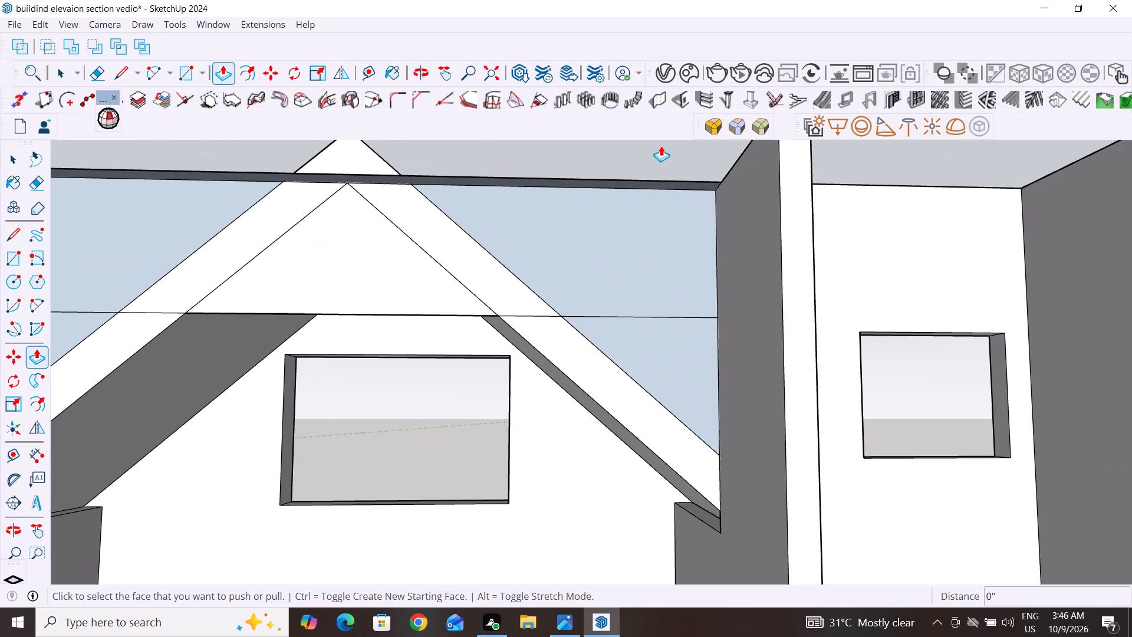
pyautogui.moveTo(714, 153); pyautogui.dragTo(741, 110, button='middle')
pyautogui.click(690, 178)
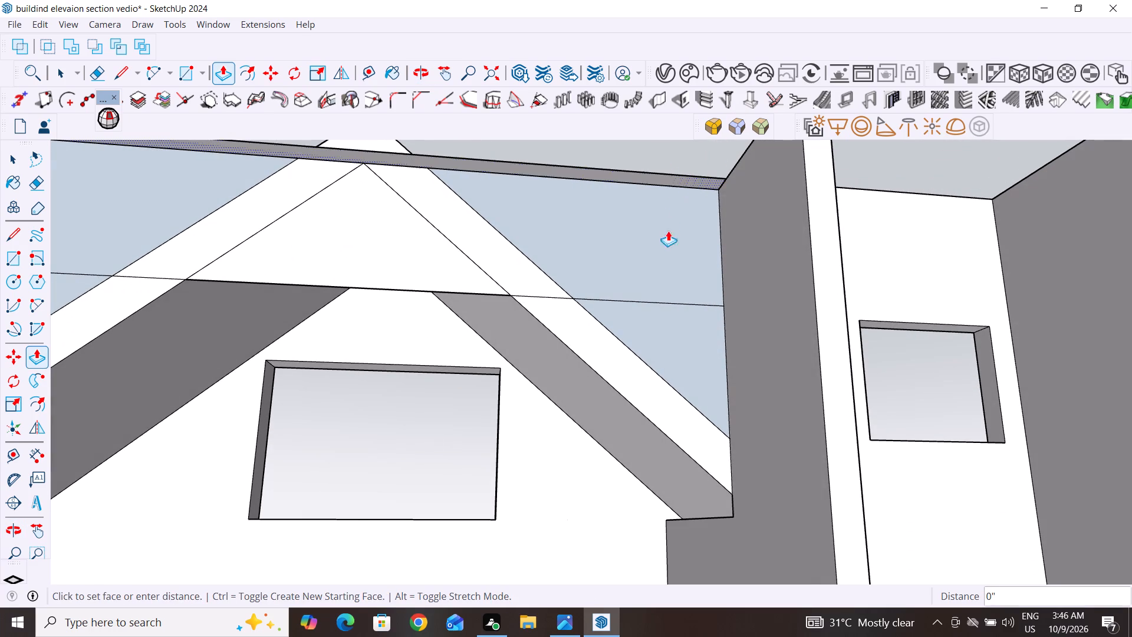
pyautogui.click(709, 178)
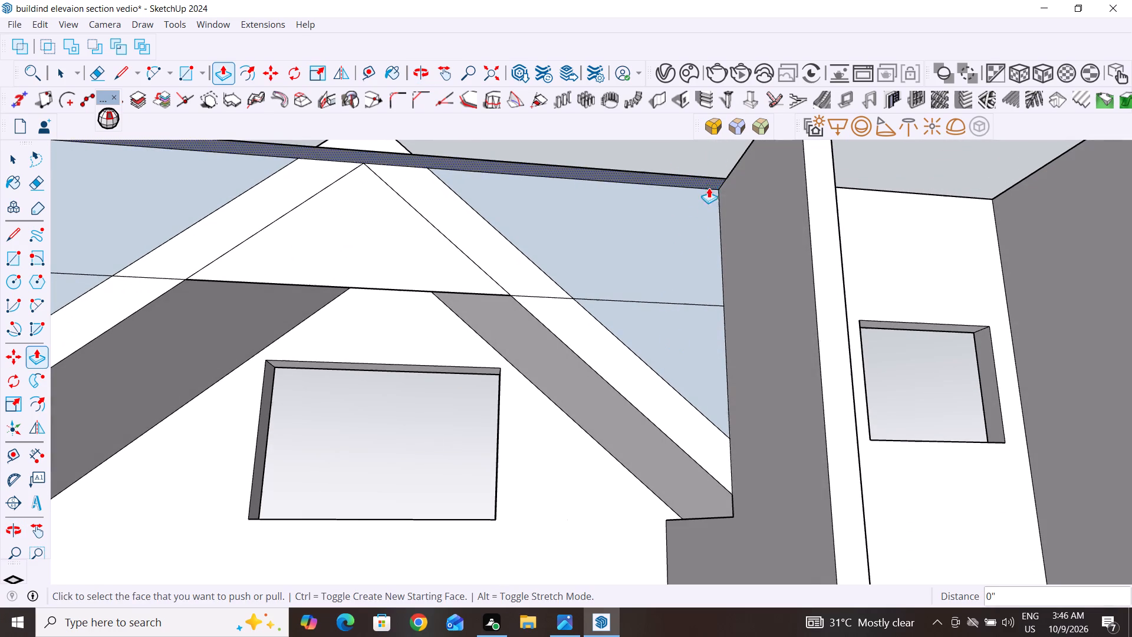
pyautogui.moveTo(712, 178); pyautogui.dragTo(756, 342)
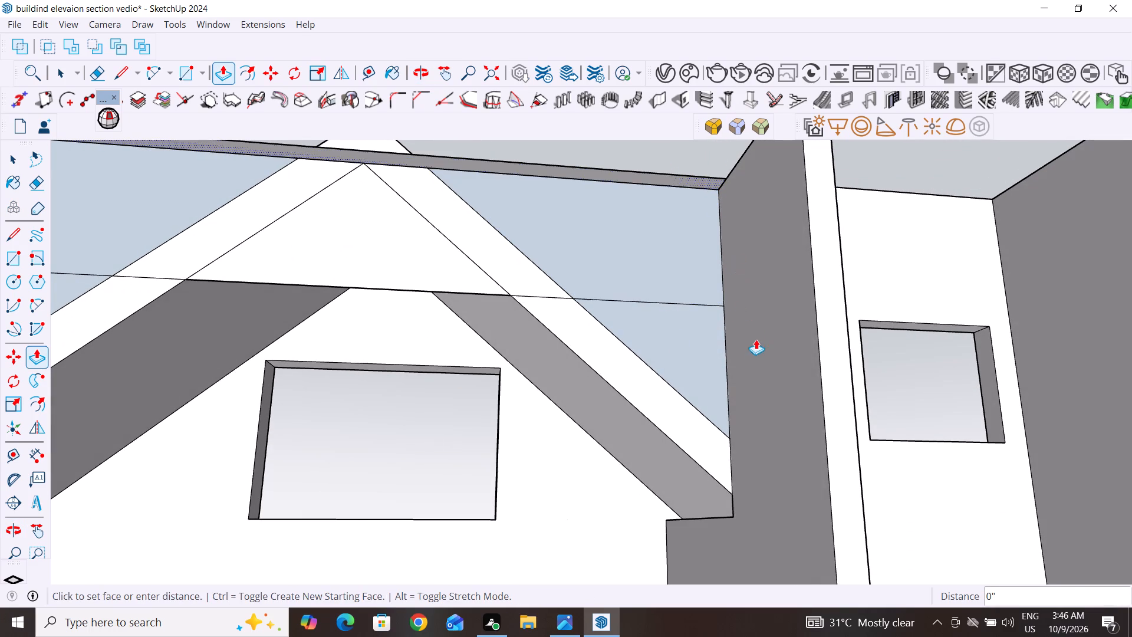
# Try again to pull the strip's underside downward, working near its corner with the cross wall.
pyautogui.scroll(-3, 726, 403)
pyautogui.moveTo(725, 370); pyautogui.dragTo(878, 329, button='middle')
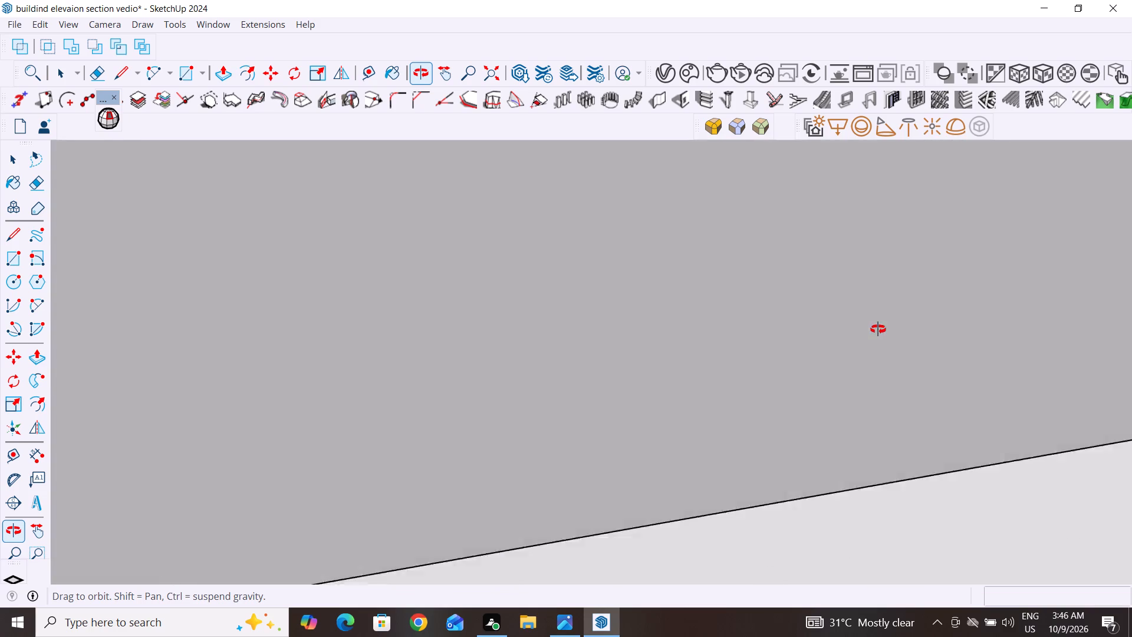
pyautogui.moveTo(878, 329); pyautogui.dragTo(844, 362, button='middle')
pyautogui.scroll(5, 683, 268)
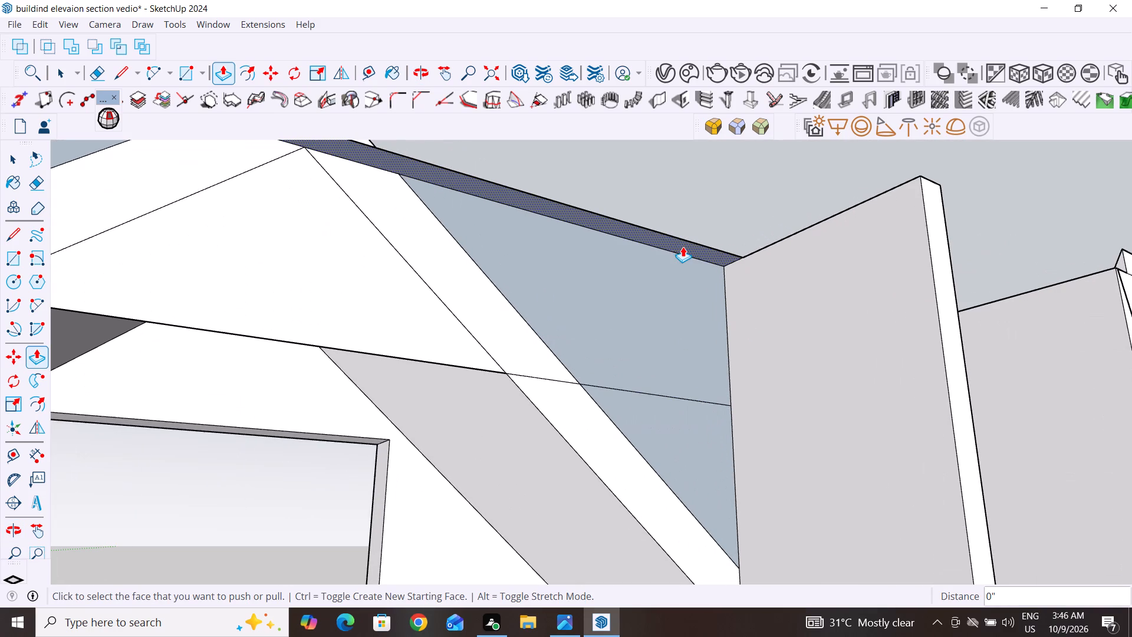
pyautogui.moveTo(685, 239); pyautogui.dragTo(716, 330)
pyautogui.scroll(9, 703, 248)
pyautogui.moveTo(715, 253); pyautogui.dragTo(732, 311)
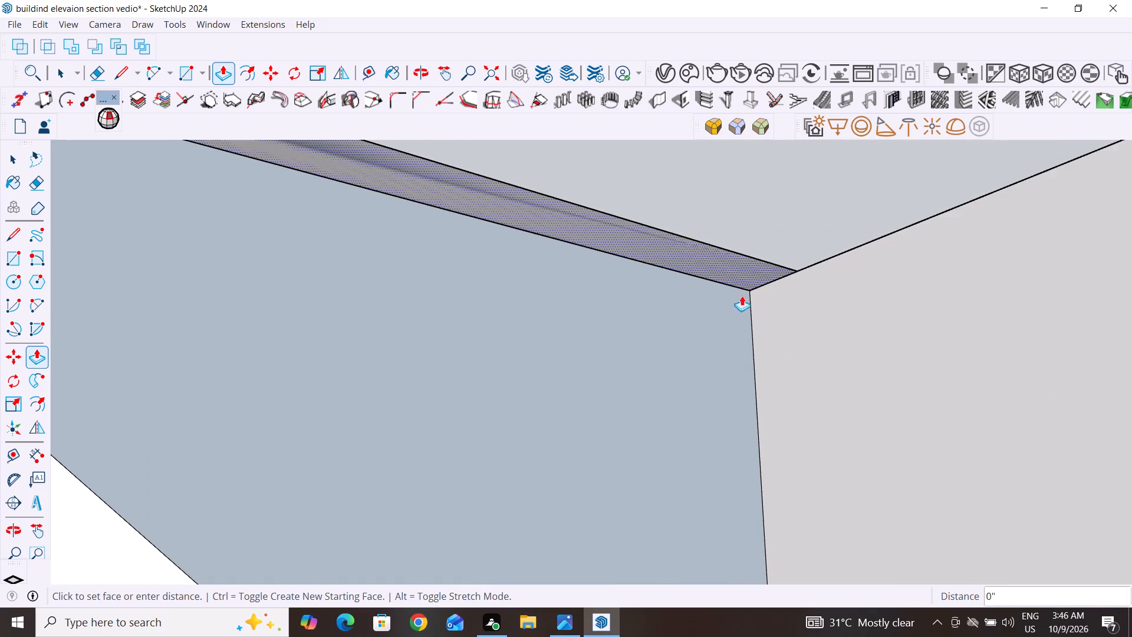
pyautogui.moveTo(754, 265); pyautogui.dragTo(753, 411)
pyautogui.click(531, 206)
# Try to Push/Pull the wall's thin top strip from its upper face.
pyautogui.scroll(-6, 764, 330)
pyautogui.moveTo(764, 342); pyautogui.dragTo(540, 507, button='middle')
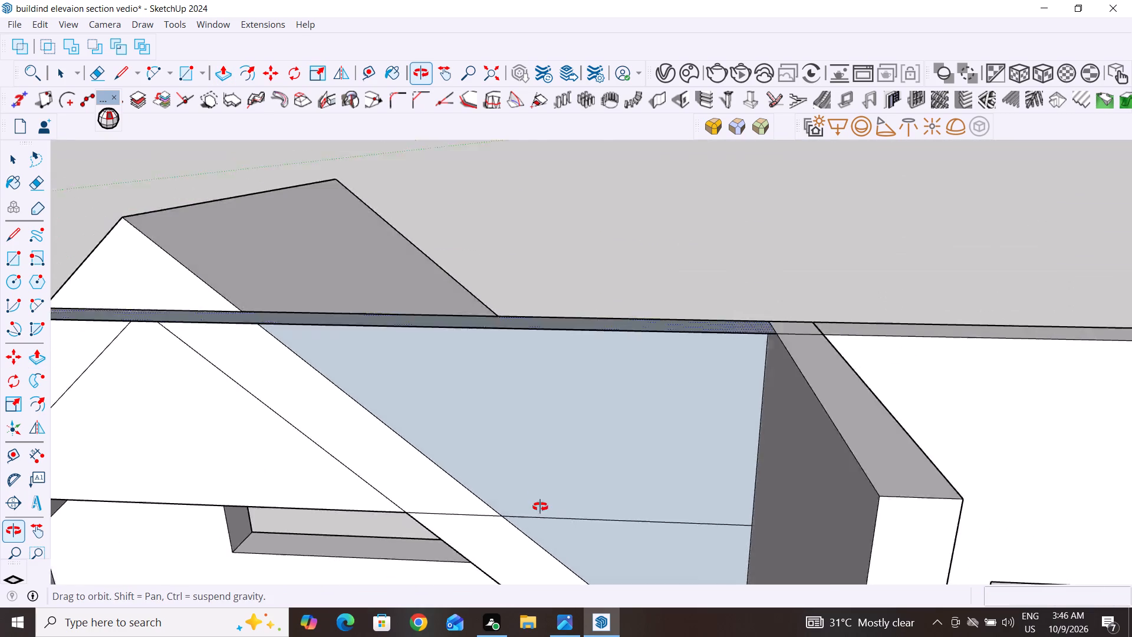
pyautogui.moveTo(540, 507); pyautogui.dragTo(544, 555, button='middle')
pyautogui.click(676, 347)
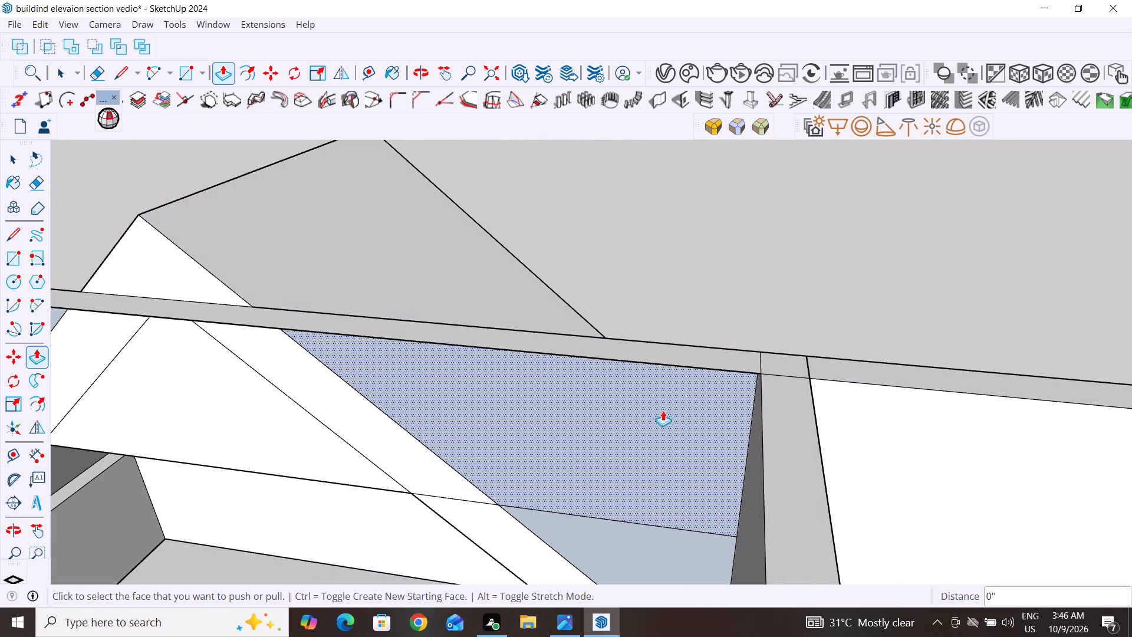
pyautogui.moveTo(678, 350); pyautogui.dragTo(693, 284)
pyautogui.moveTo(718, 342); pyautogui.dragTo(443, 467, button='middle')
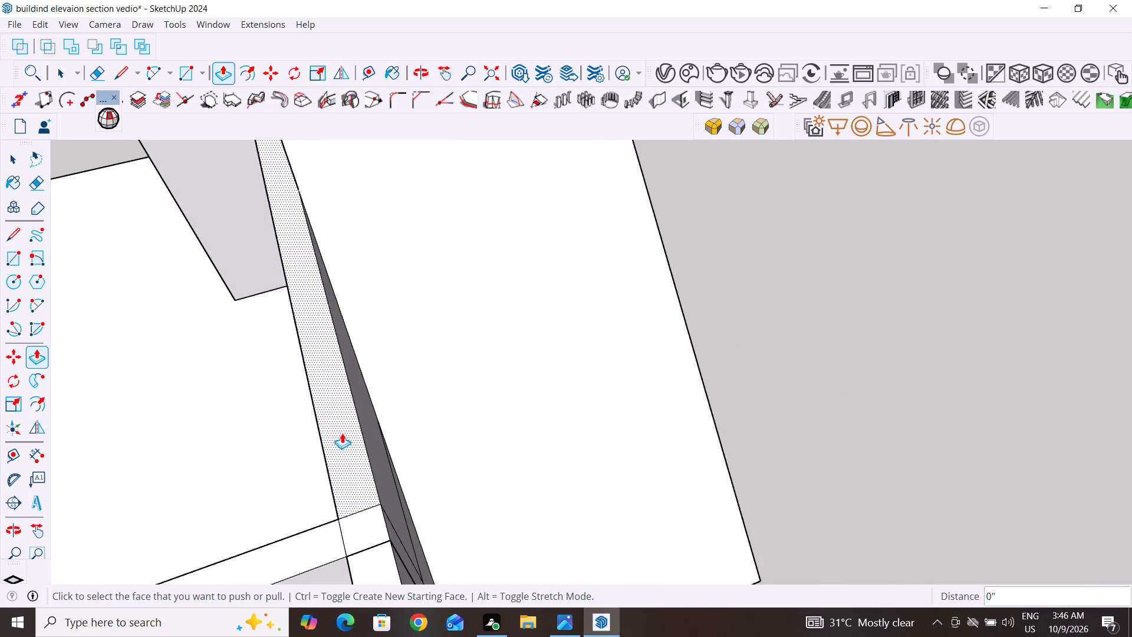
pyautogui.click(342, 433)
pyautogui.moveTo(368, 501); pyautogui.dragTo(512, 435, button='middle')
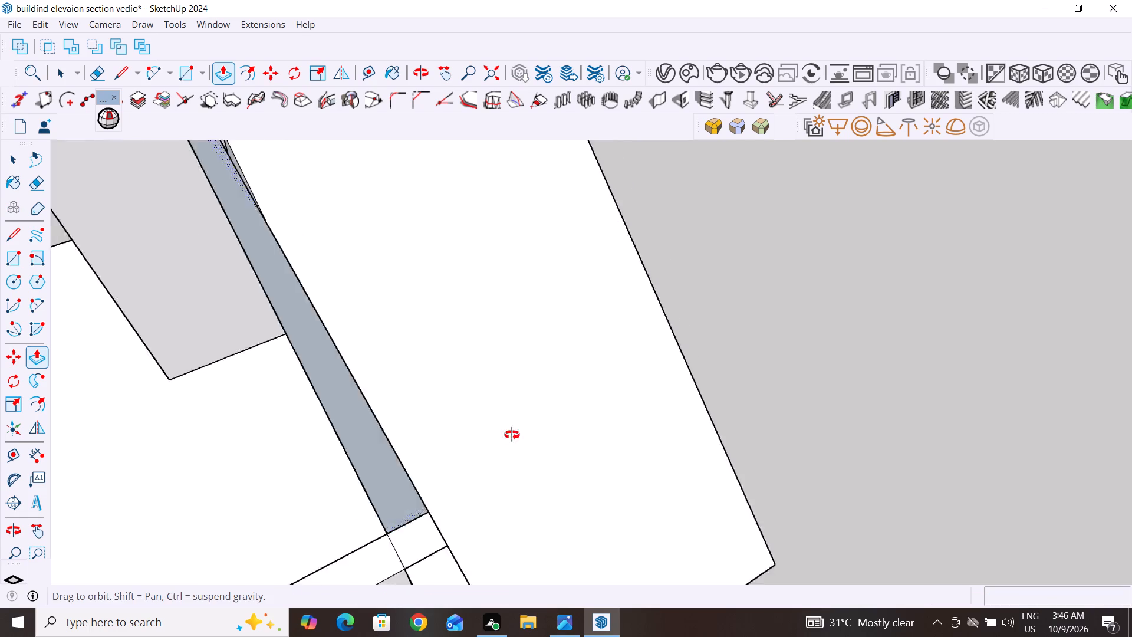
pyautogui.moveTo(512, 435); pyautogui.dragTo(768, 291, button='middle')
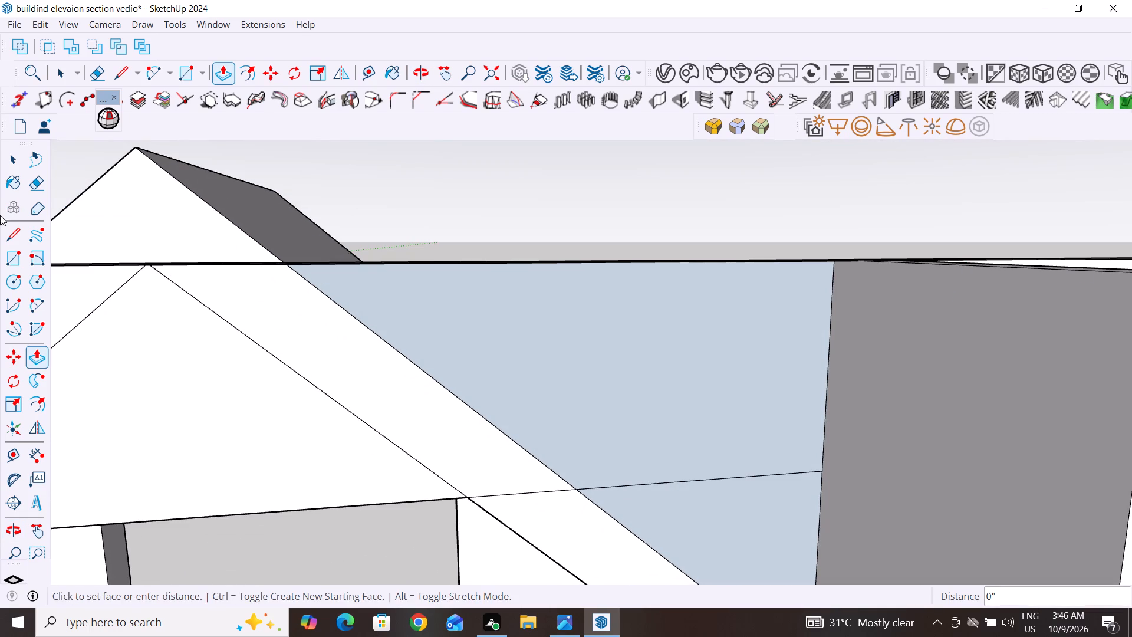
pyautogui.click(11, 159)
# Draw a 10' vertical line down the cross wall from the end of the thin top strip to the floor.
pyautogui.click(11, 239)
pyautogui.scroll(-4, 902, 347)
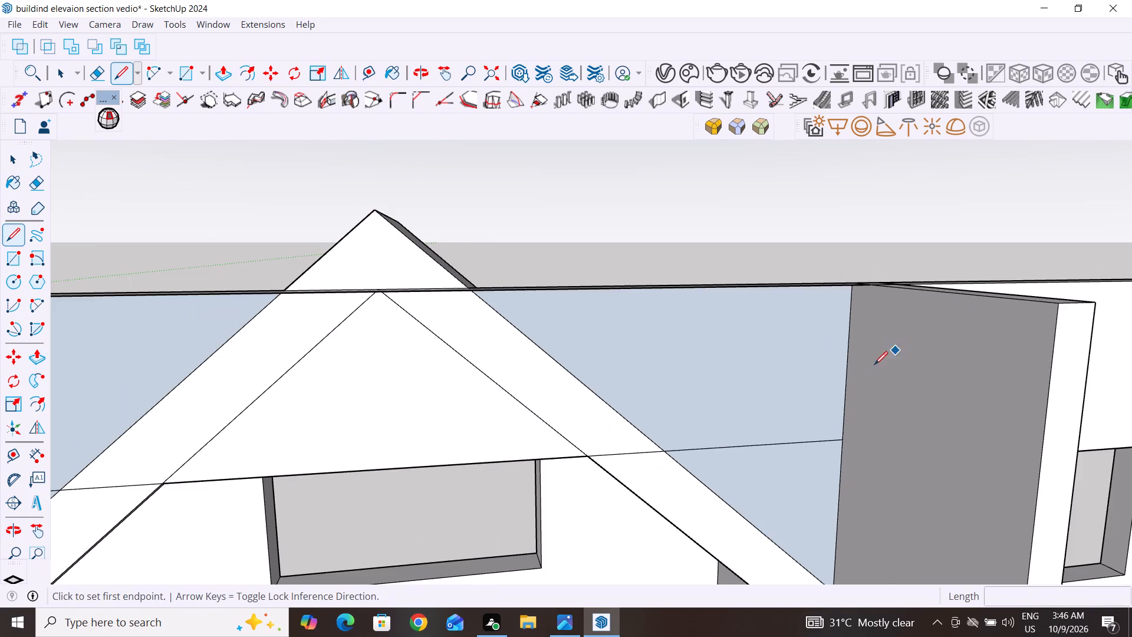
pyautogui.moveTo(876, 365); pyautogui.dragTo(934, 278, button='middle')
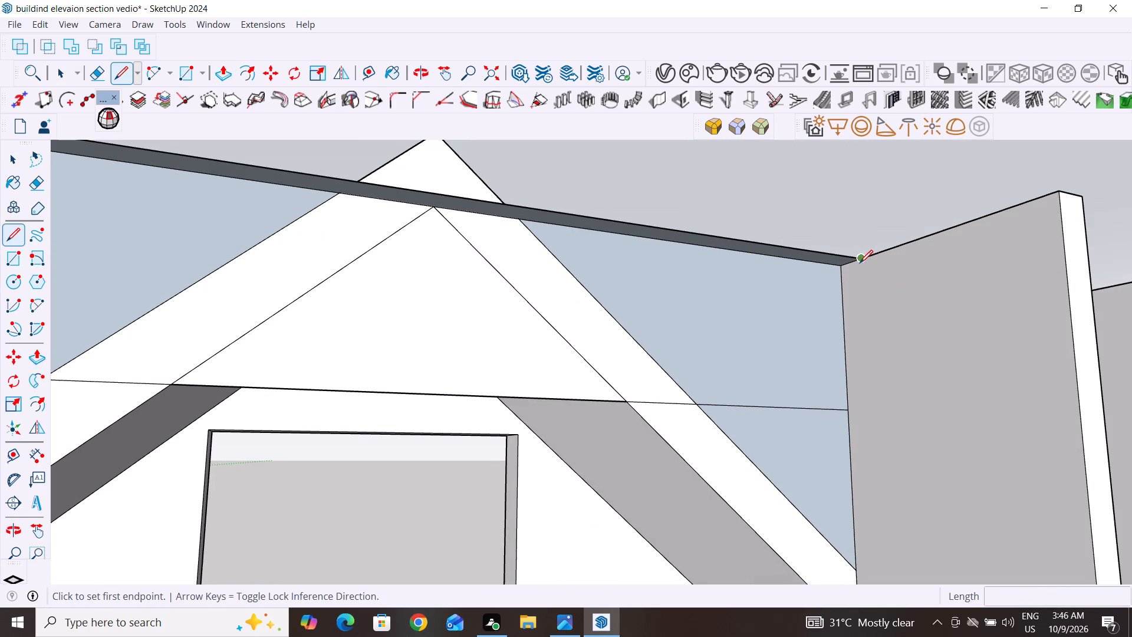
pyautogui.click(860, 263)
pyautogui.scroll(-11, 866, 408)
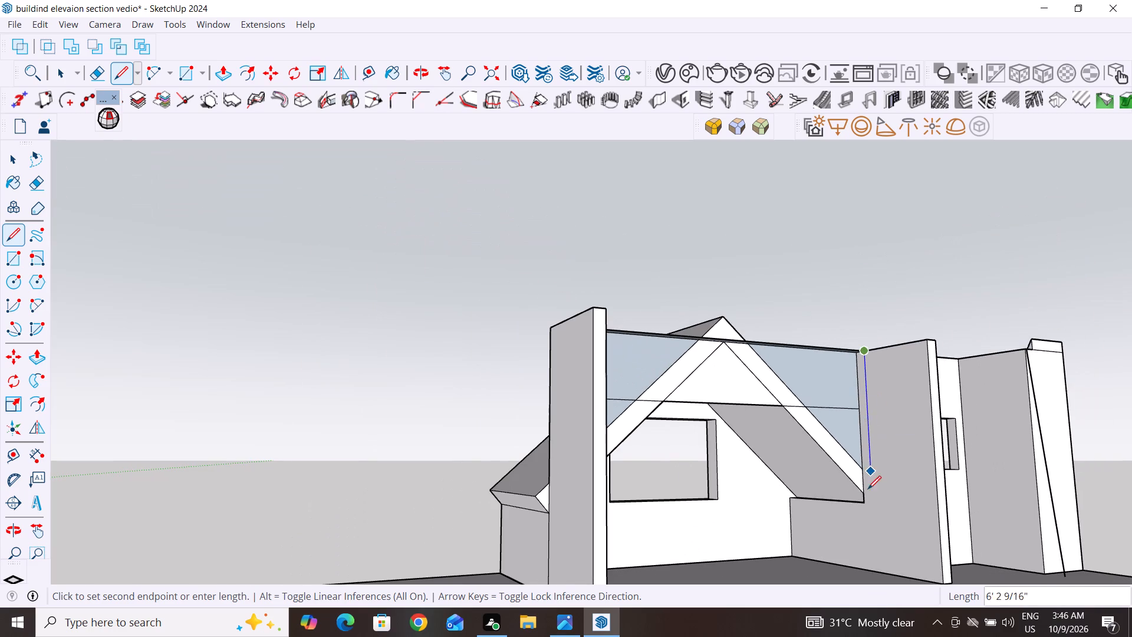
pyautogui.click(874, 577)
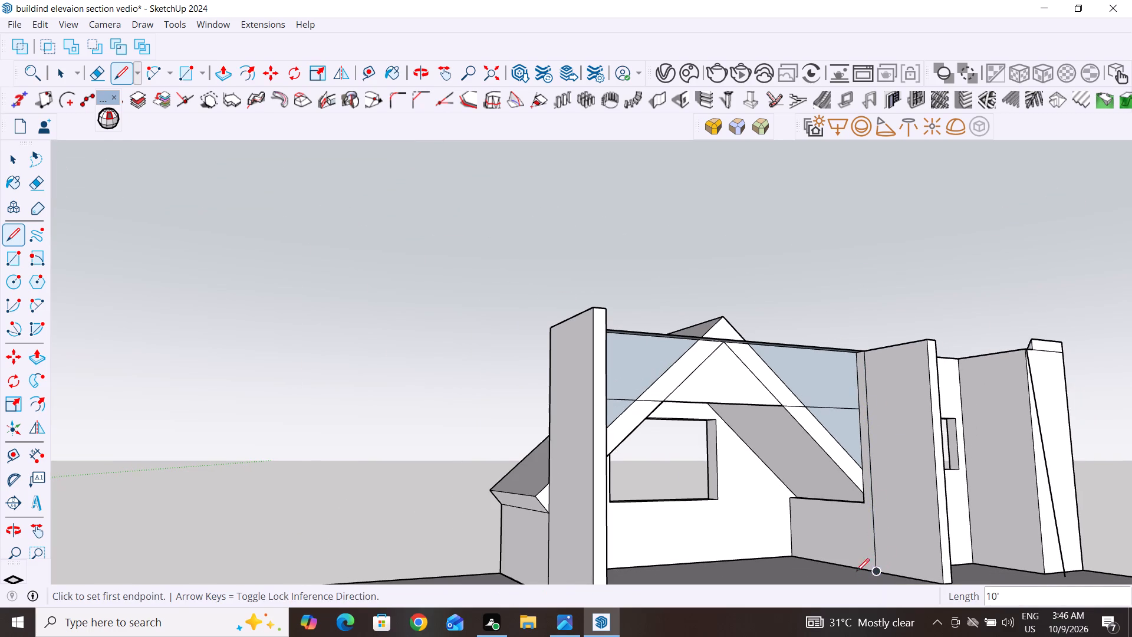
# Delete the stray line running down in front of the far cross wall beside the small-window room.
pyautogui.moveTo(880, 566); pyautogui.dragTo(718, 568, button='middle')
pyautogui.scroll(-5, 761, 520)
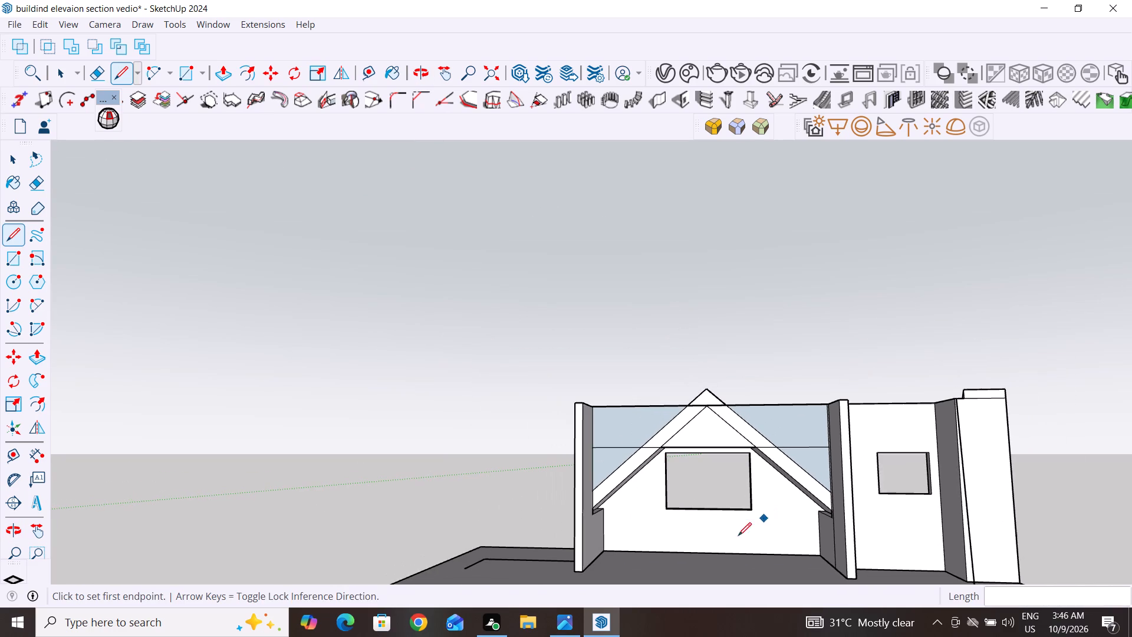
pyautogui.moveTo(607, 560); pyautogui.dragTo(496, 609, button='middle')
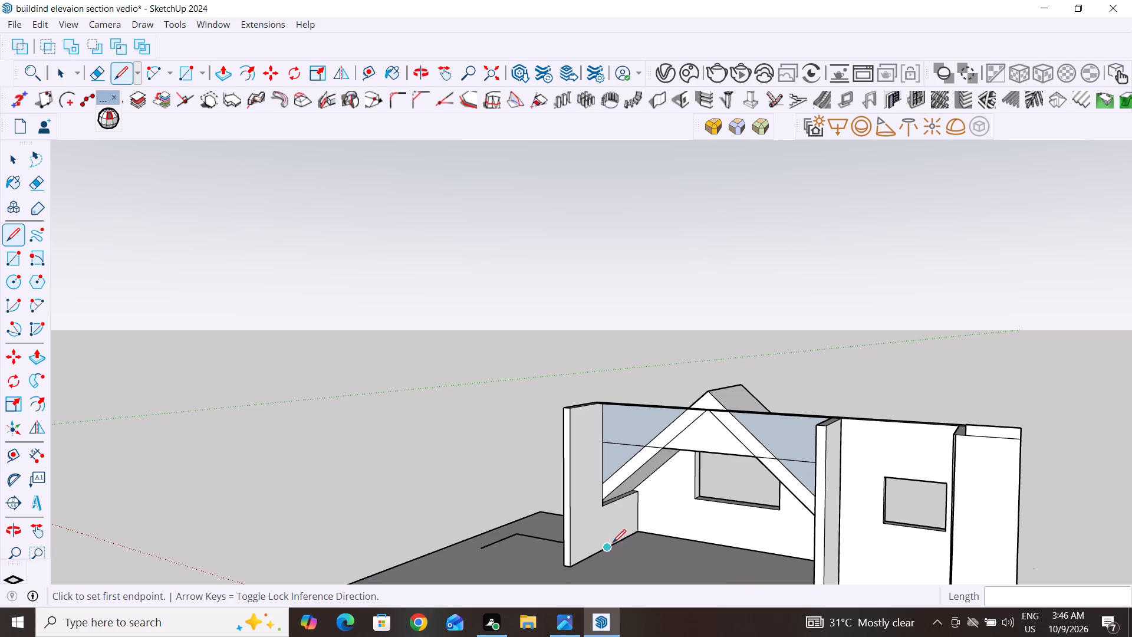
pyautogui.moveTo(738, 465); pyautogui.dragTo(904, 590, button='middle')
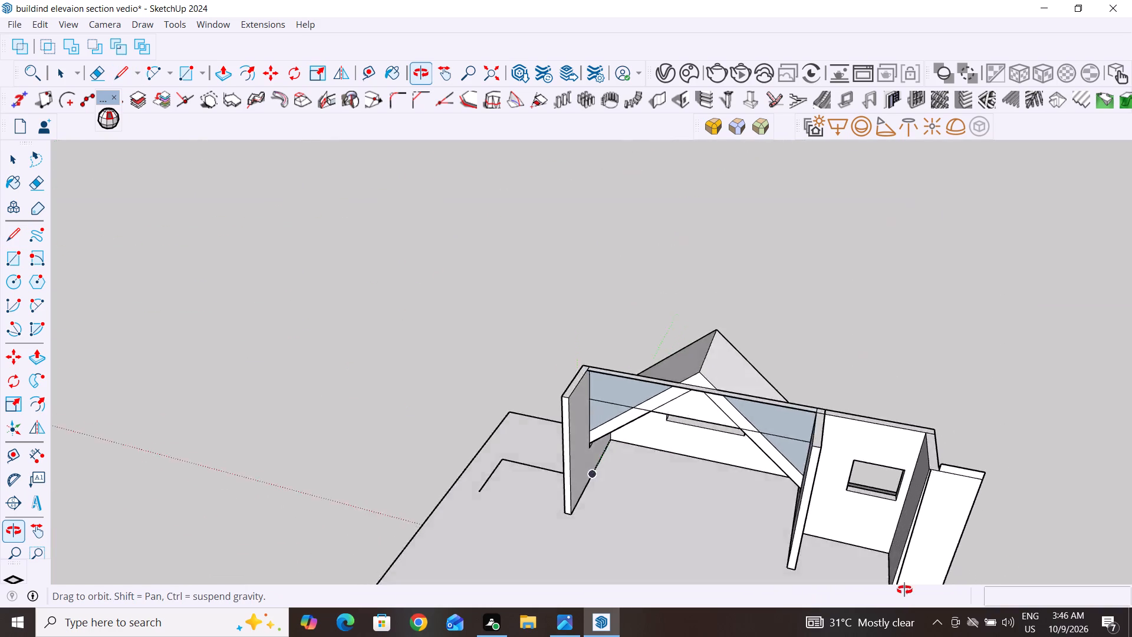
pyautogui.moveTo(904, 590); pyautogui.dragTo(1107, 523, button='middle')
pyautogui.moveTo(785, 493); pyautogui.dragTo(752, 636, button='middle')
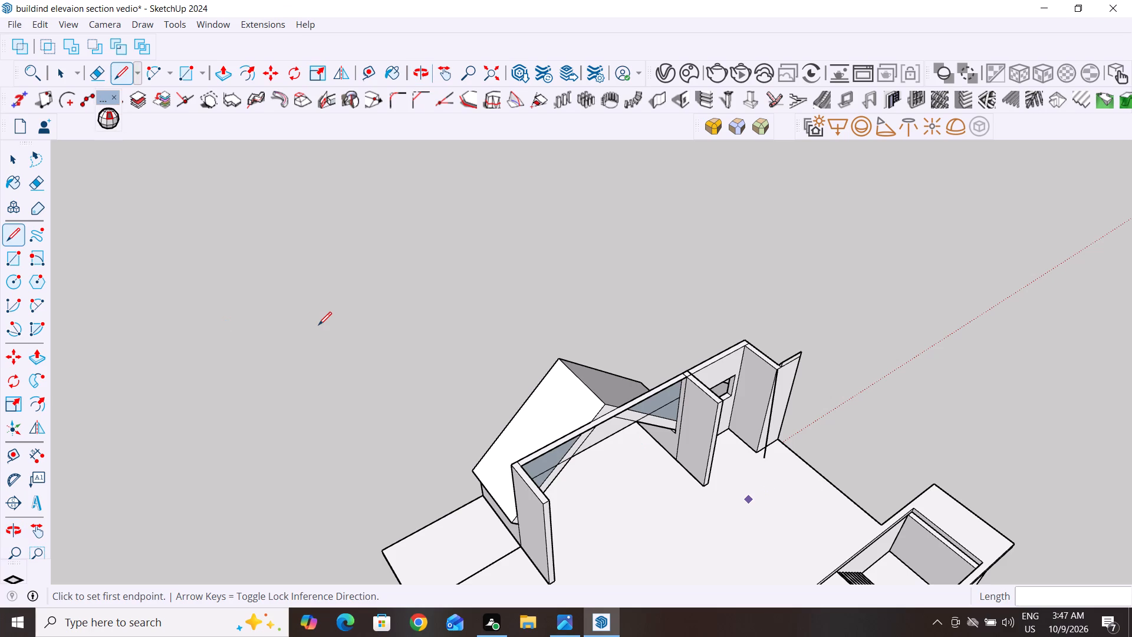
pyautogui.click(18, 156)
pyautogui.scroll(9, 774, 462)
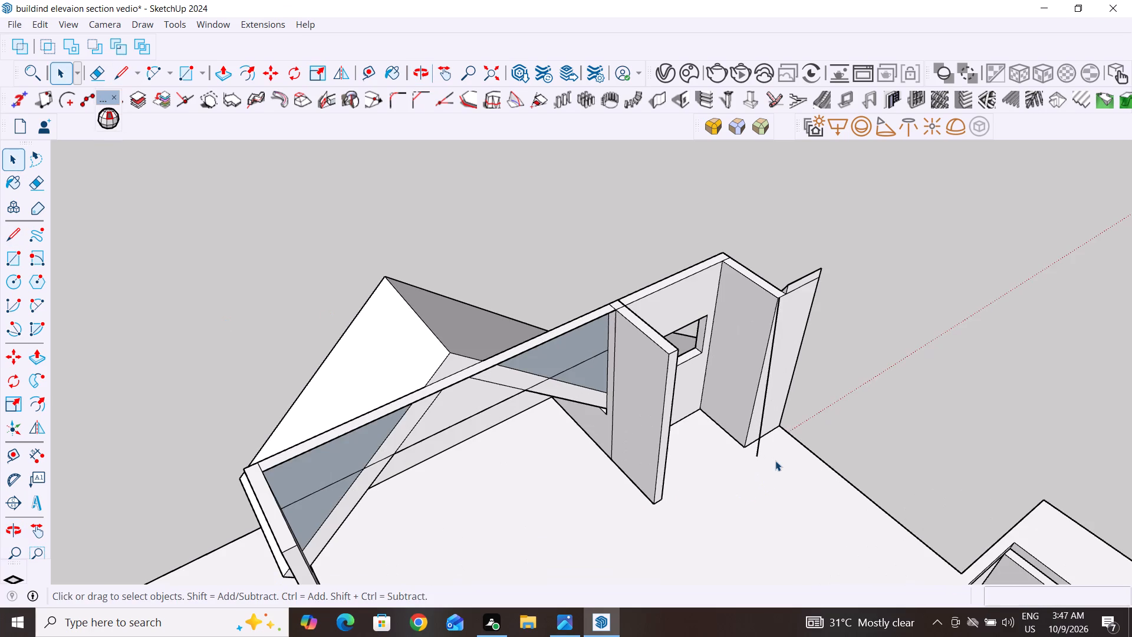
pyautogui.click(759, 446)
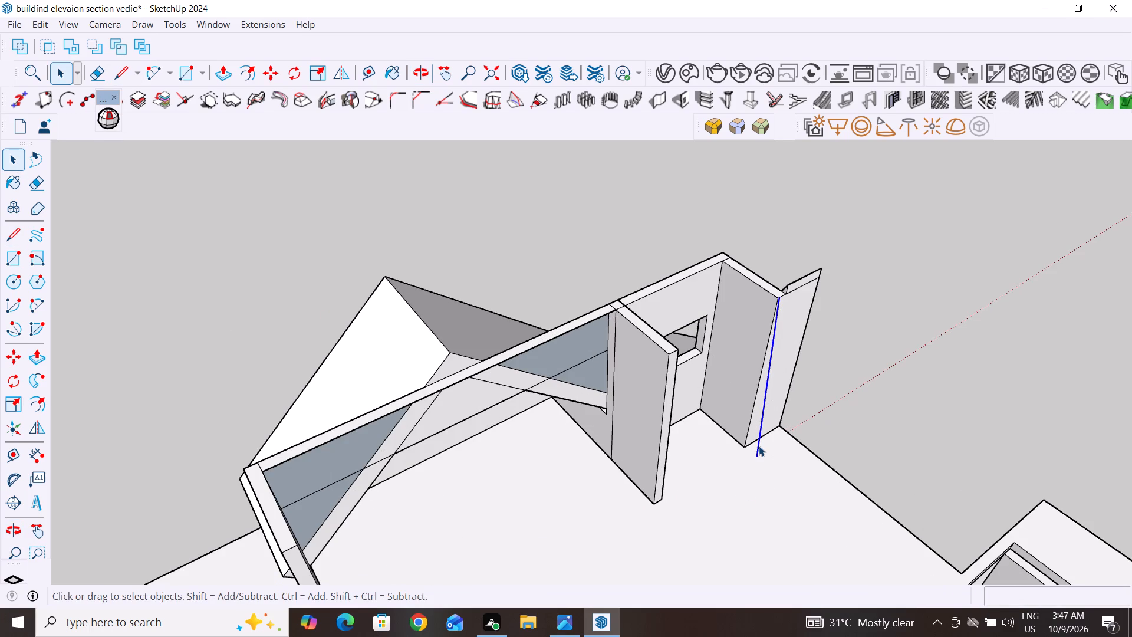
pyautogui.press('Delete')
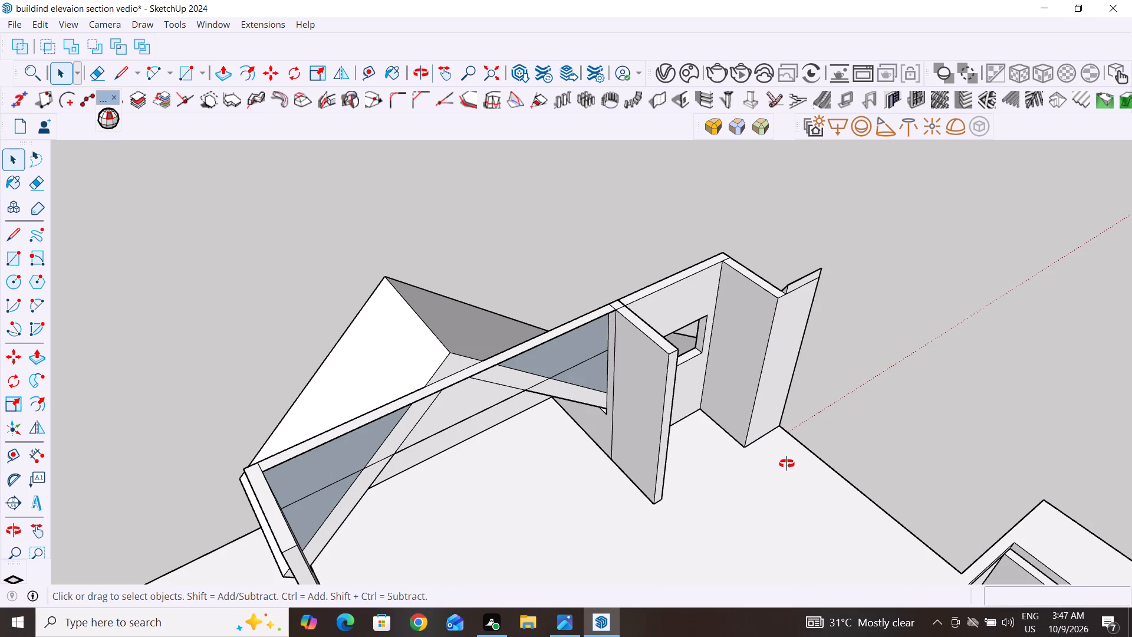
# Close the wall's inner face across the gable room with a 15' base line between the cross walls and a 10' vertical line.
pyautogui.moveTo(933, 454); pyautogui.dragTo(787, 464, button='middle')
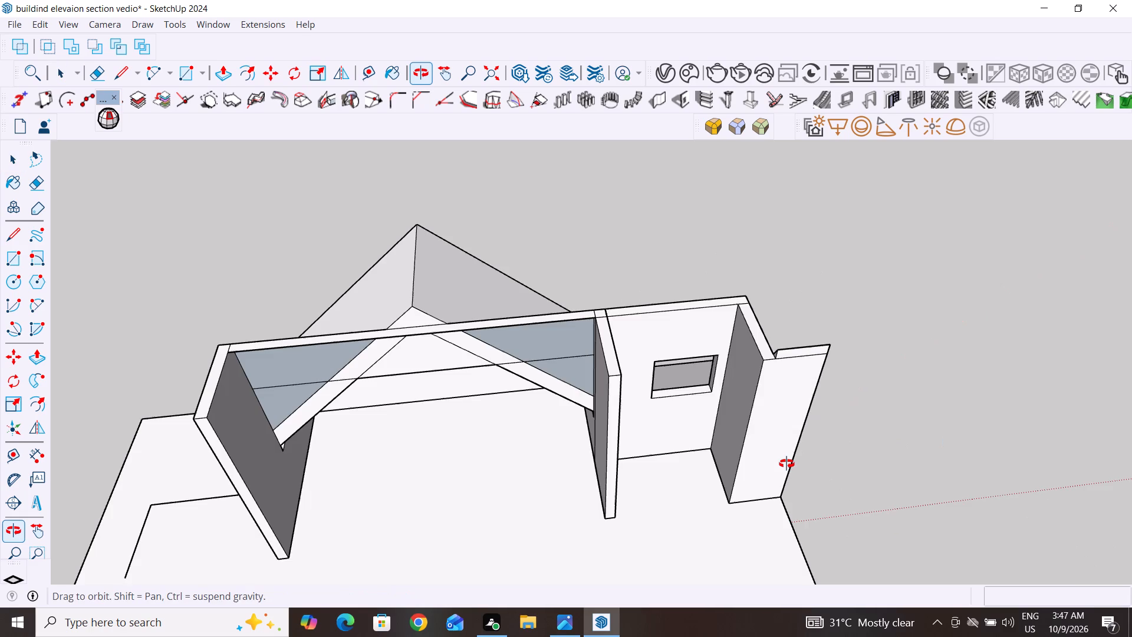
pyautogui.moveTo(787, 464); pyautogui.dragTo(966, 434, button='middle')
pyautogui.click(9, 237)
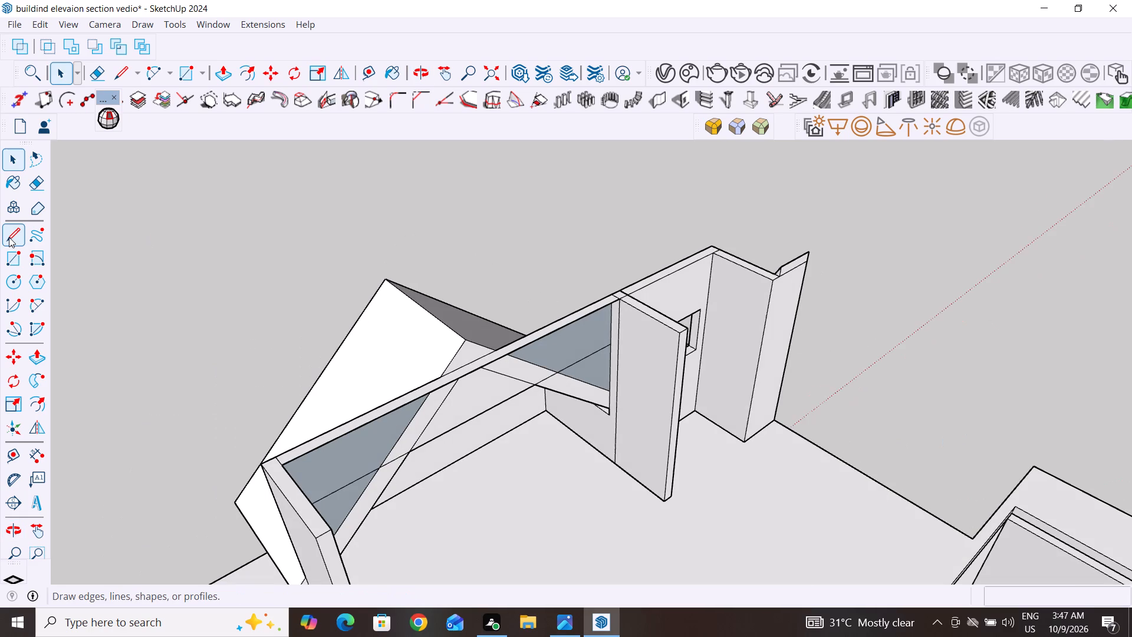
pyautogui.click(615, 464)
pyautogui.scroll(-3, 519, 520)
pyautogui.moveTo(519, 520); pyautogui.dragTo(386, 452, button='middle')
pyautogui.click(396, 460)
pyautogui.click(391, 457)
pyautogui.tripleClick(387, 454)
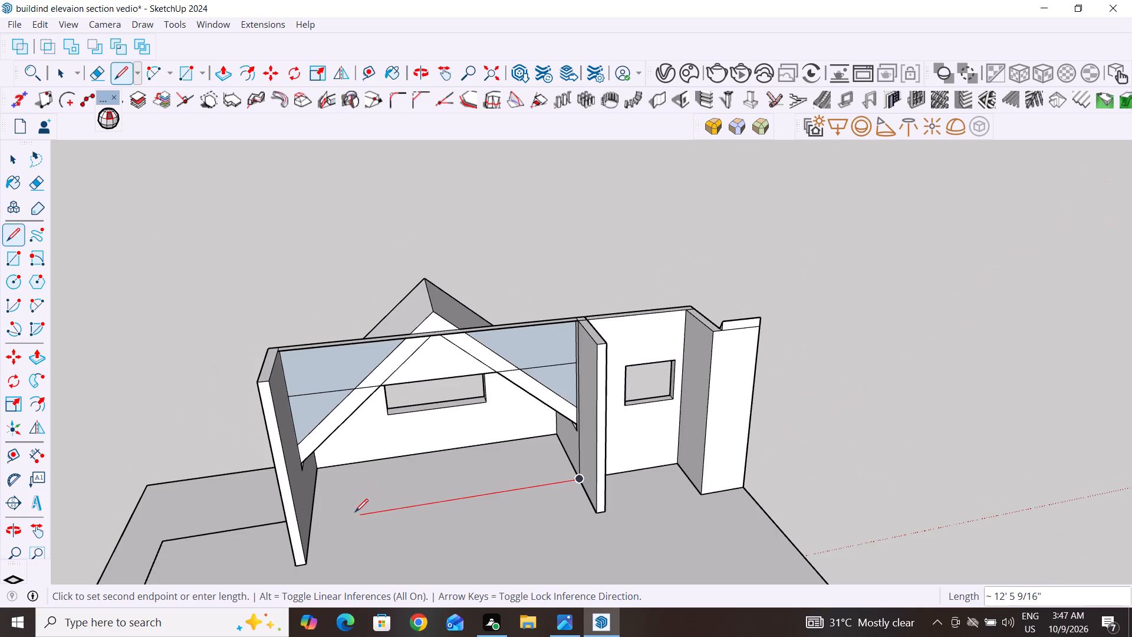
pyautogui.click(311, 522)
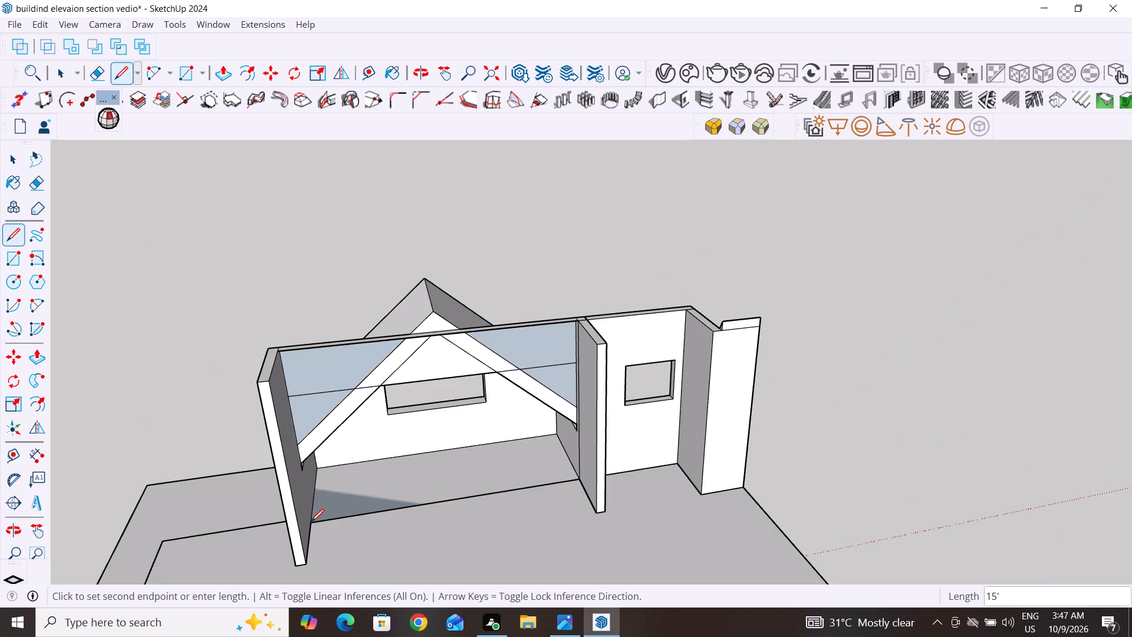
pyautogui.moveTo(603, 538); pyautogui.dragTo(438, 573, button='middle')
pyautogui.click(350, 425)
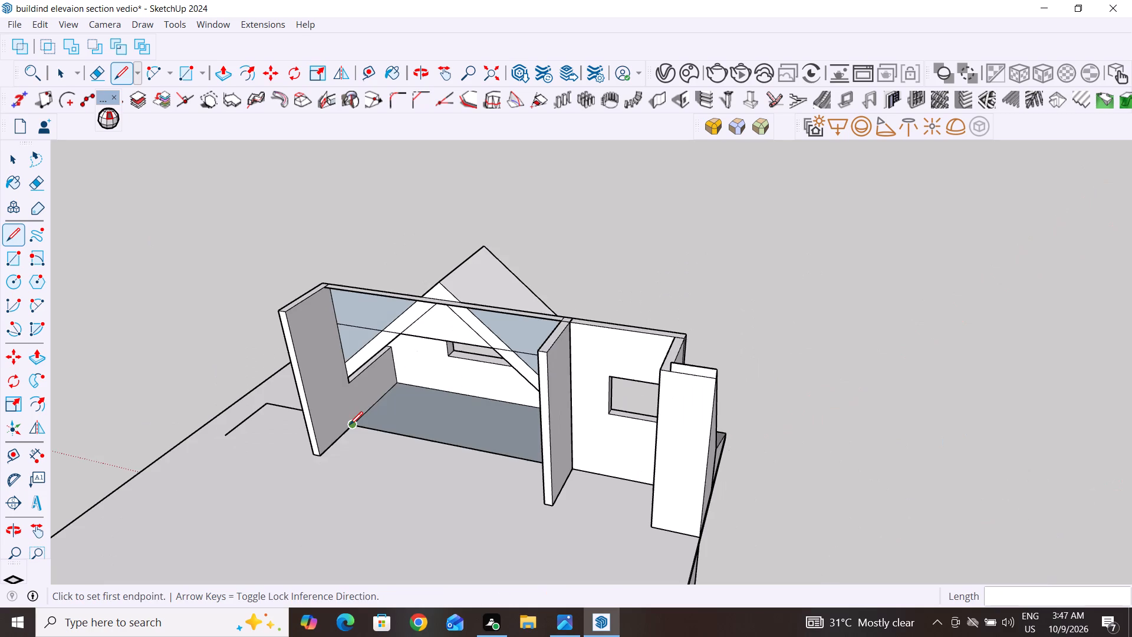
pyautogui.click(321, 289)
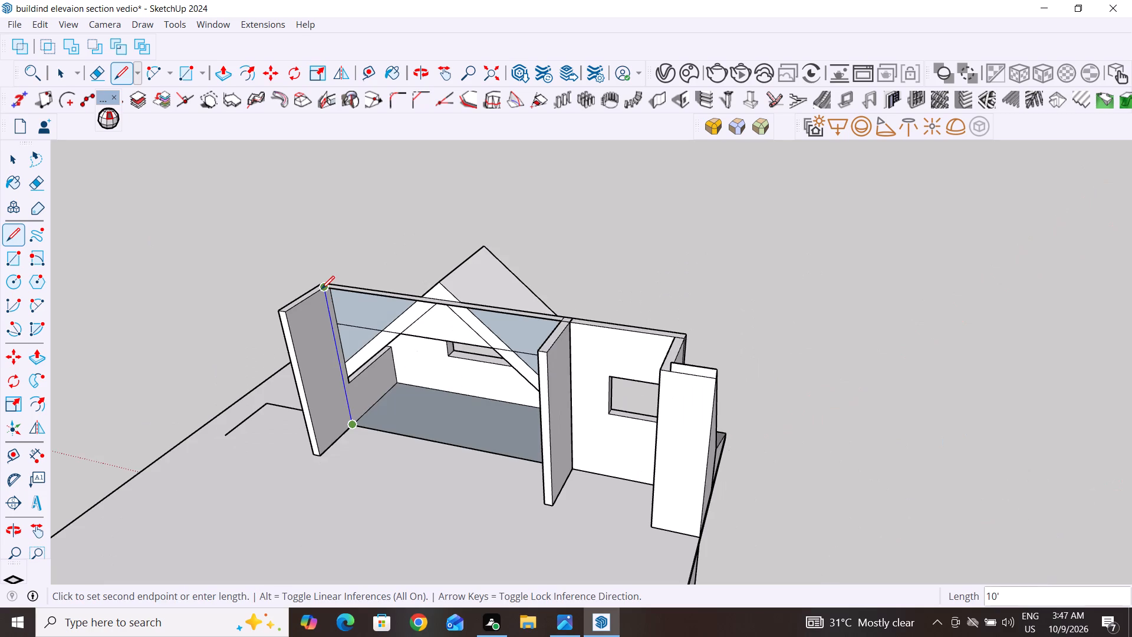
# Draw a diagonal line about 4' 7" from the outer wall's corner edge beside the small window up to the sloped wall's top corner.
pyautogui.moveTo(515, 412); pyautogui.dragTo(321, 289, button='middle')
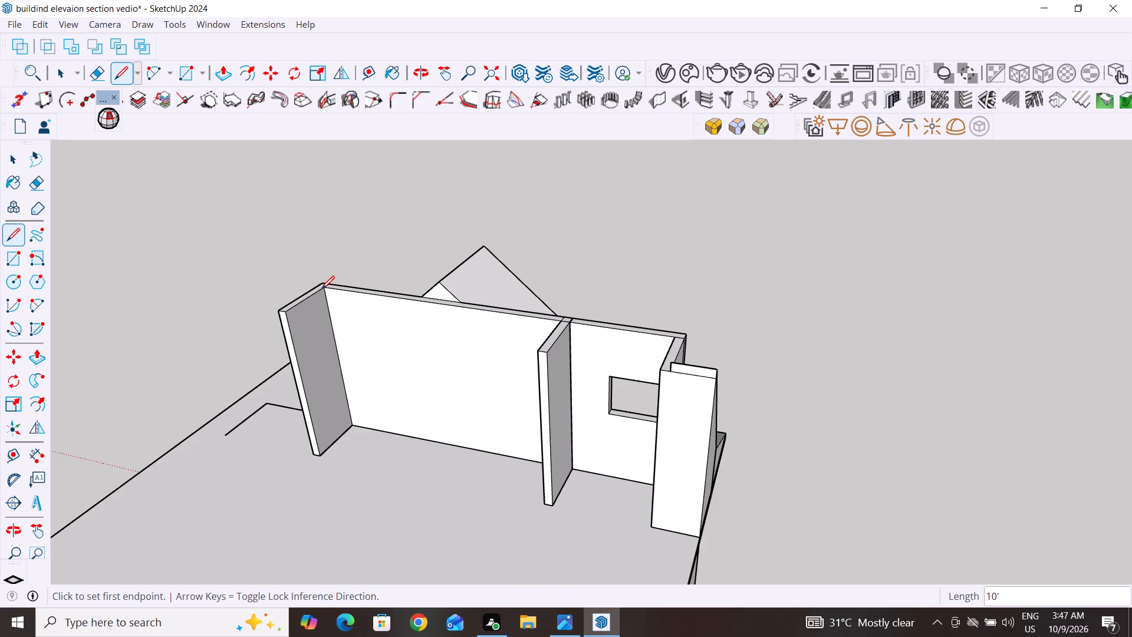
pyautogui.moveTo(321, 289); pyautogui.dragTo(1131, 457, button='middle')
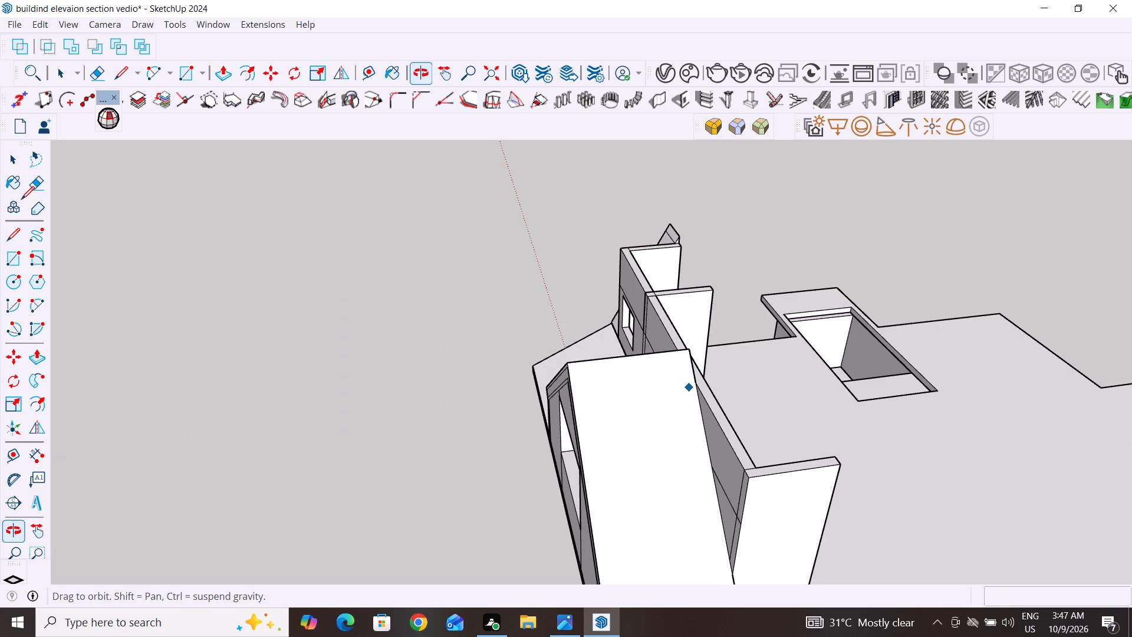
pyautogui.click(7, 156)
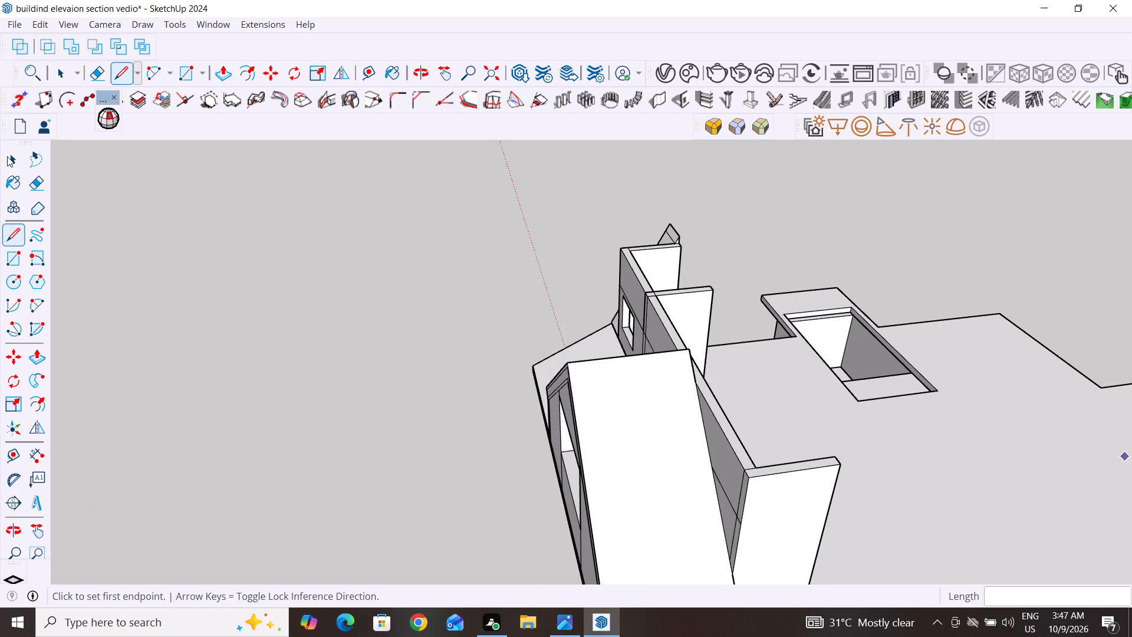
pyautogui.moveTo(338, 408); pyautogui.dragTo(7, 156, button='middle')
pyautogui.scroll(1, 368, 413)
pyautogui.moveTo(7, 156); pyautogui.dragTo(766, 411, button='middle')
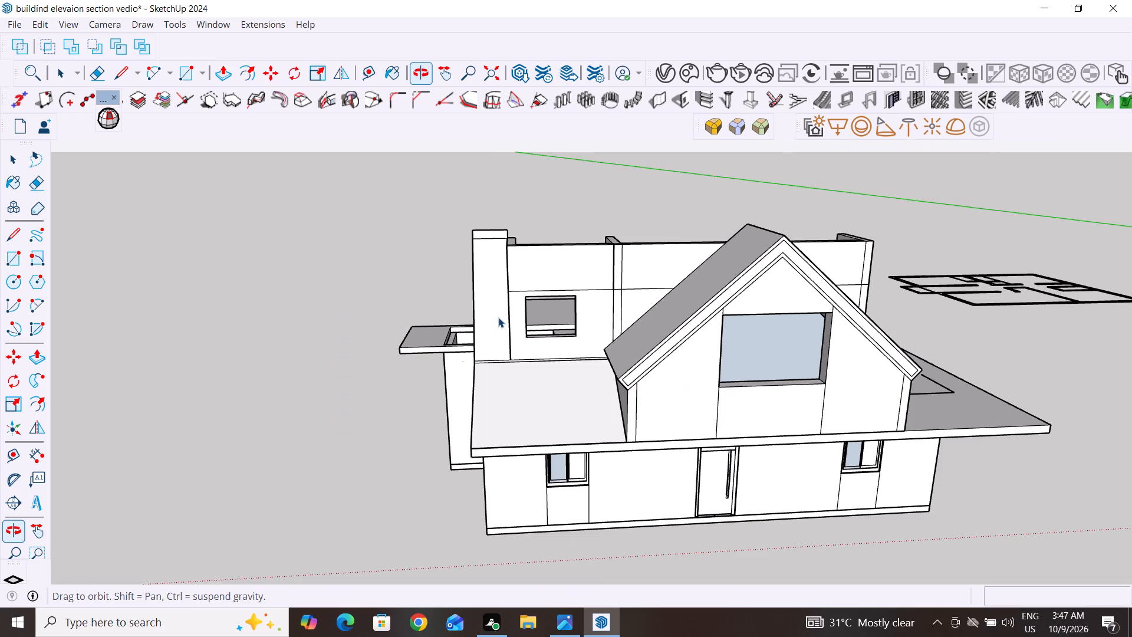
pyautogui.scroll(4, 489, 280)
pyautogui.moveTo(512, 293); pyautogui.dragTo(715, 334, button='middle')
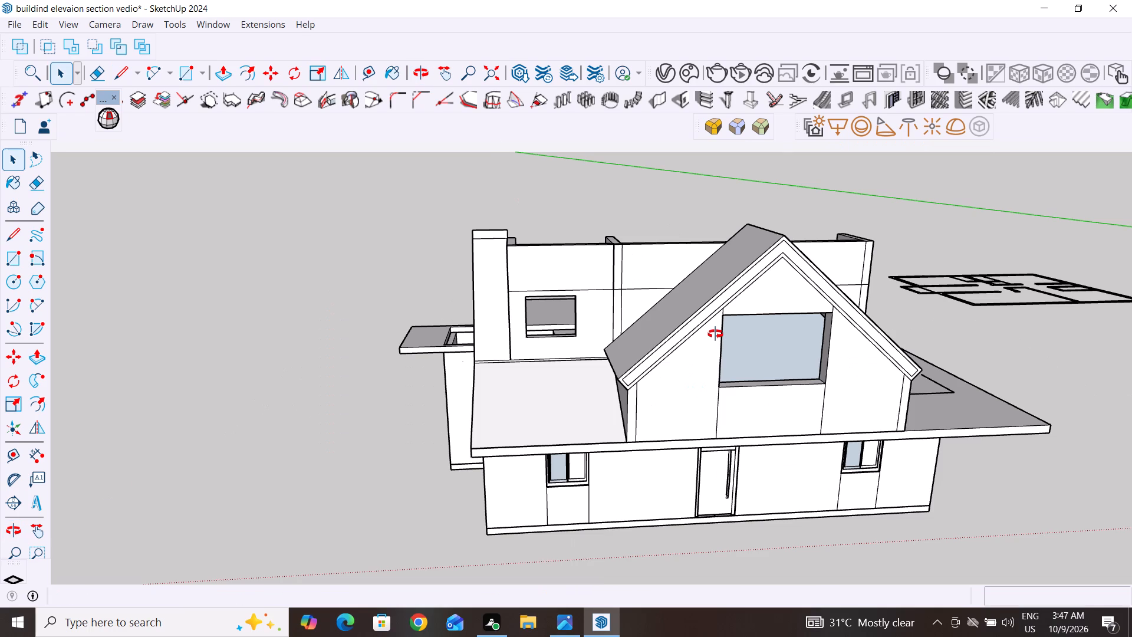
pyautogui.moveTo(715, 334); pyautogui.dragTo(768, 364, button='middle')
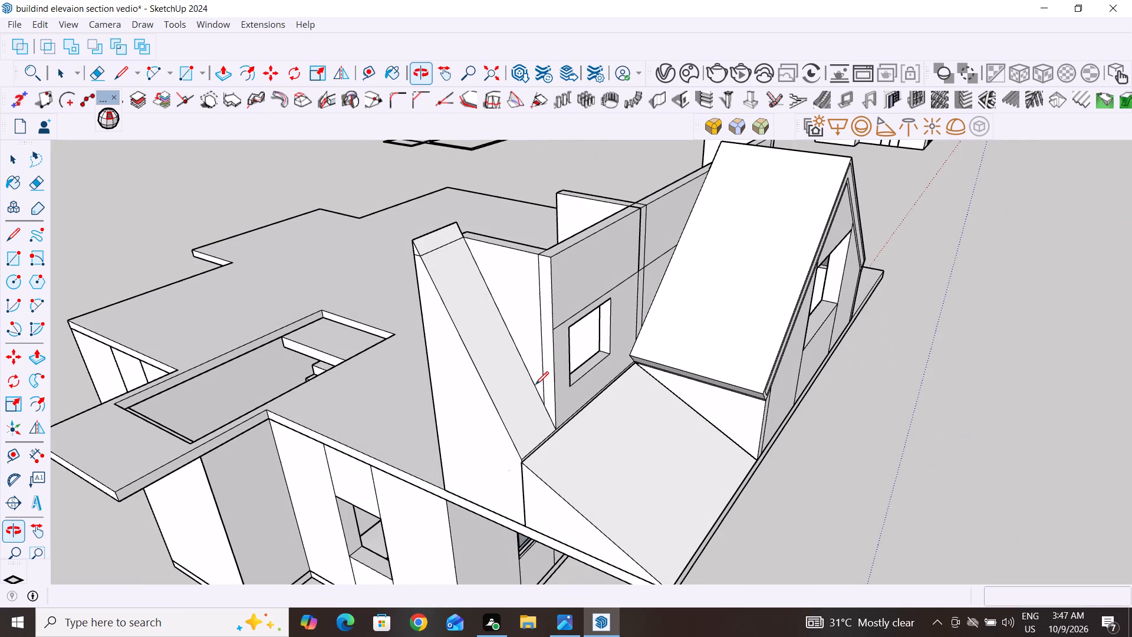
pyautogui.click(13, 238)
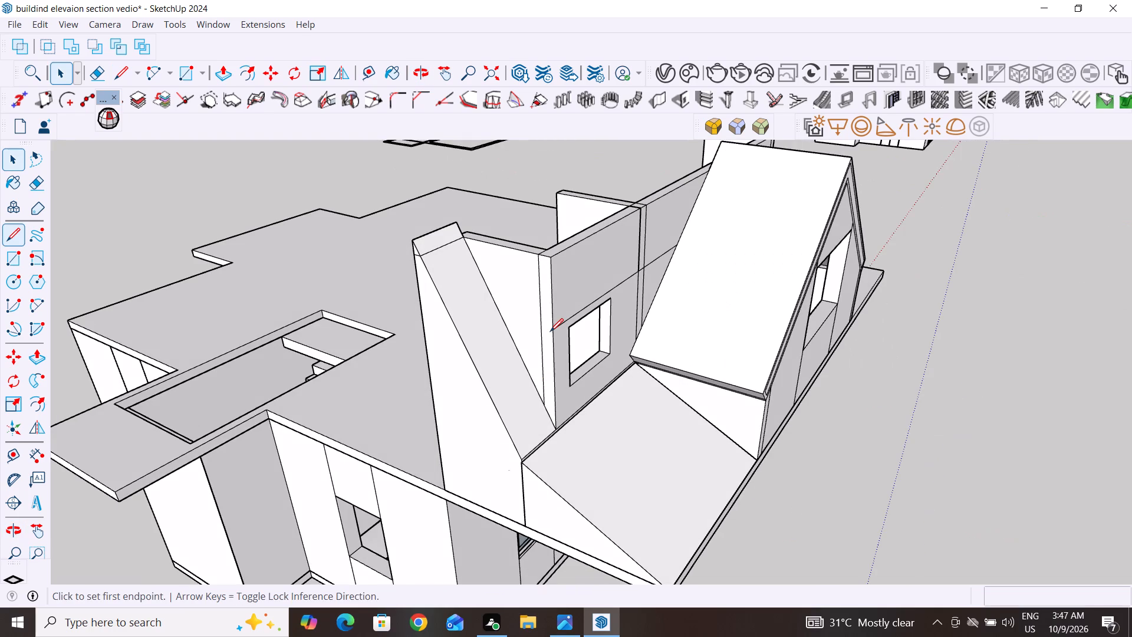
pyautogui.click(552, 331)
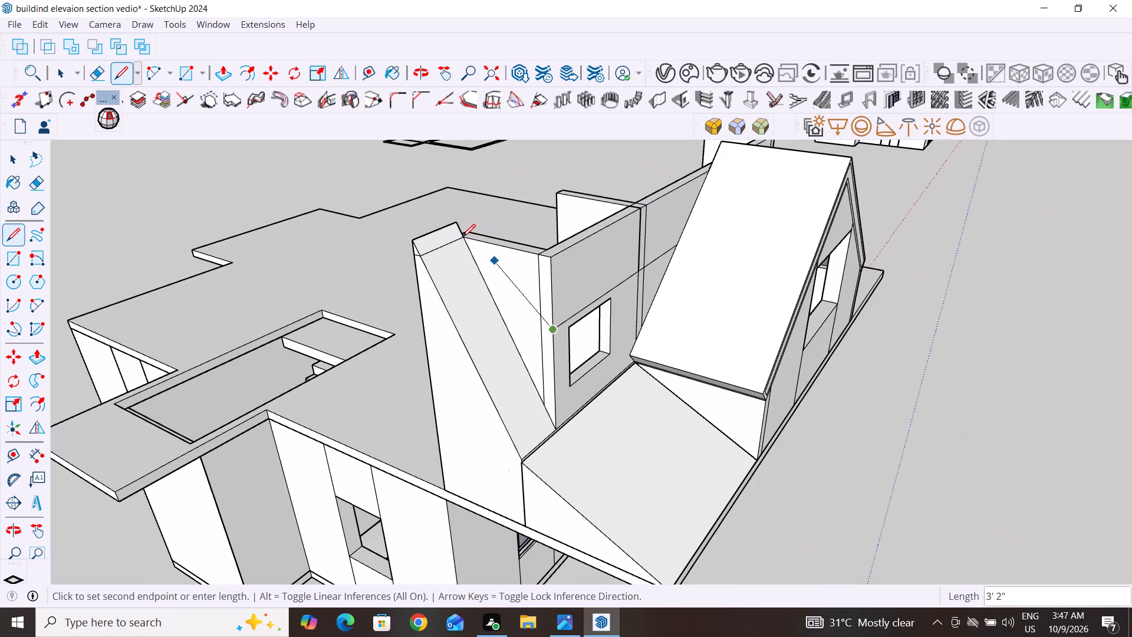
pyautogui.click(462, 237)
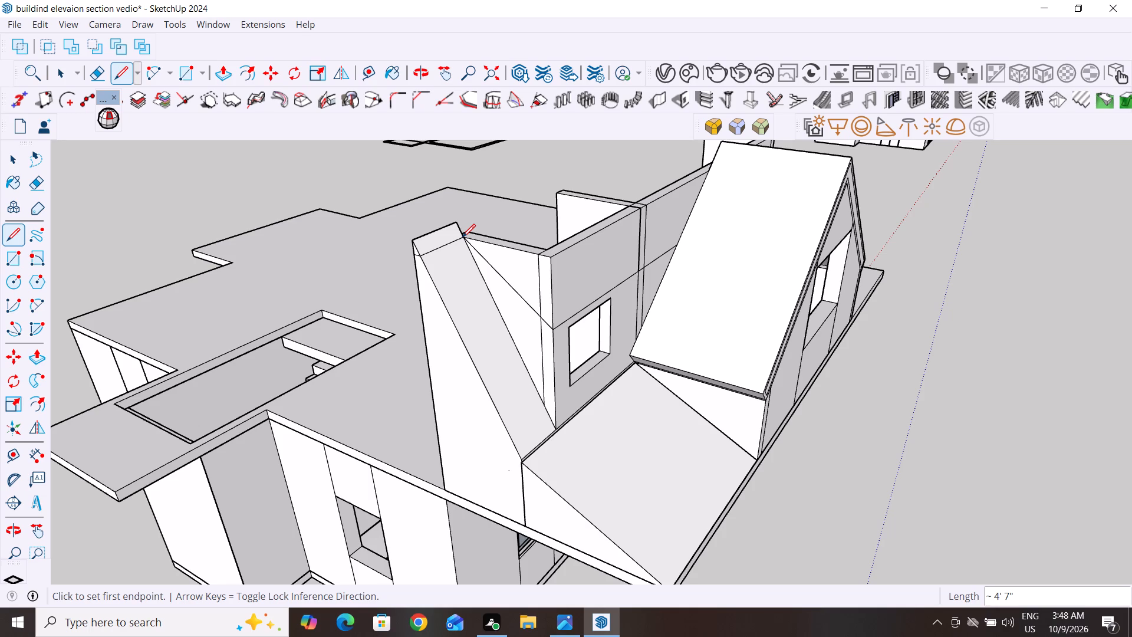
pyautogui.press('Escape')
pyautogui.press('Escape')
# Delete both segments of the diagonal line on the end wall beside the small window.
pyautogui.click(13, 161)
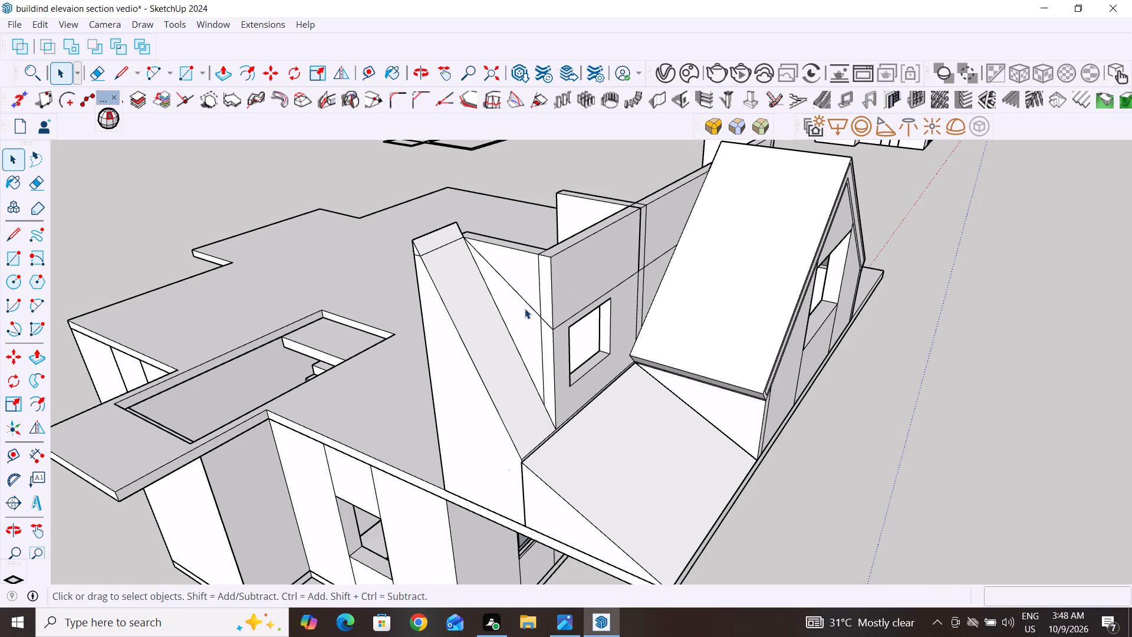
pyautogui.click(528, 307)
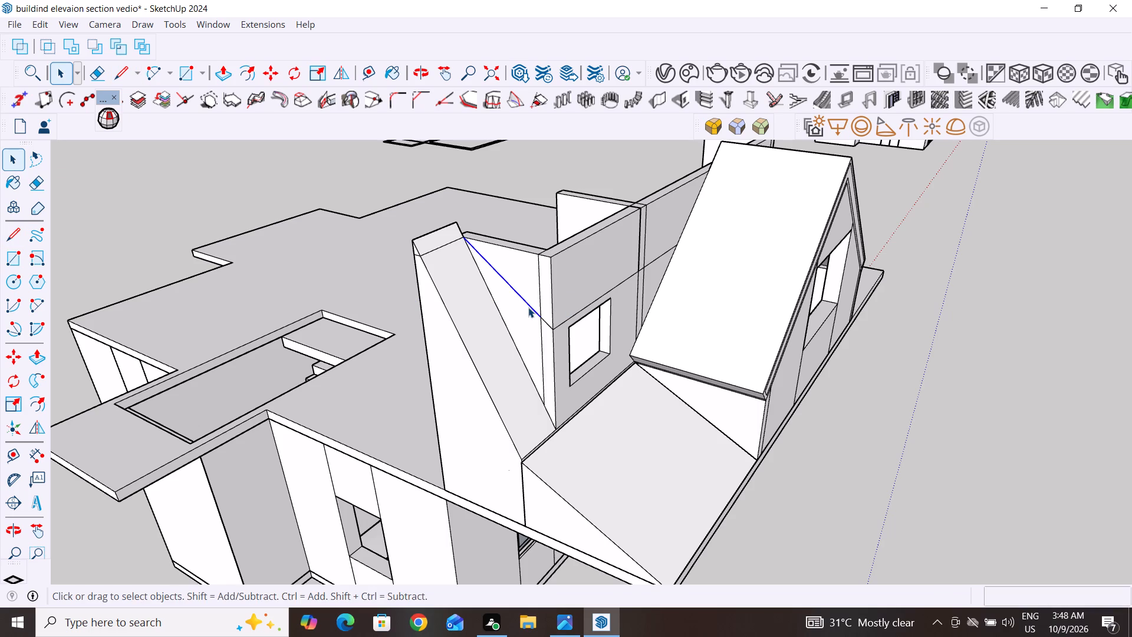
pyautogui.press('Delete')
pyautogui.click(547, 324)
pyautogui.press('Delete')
# Unhide all hidden objects in the model.
pyautogui.moveTo(495, 317); pyautogui.dragTo(445, 257, button='middle')
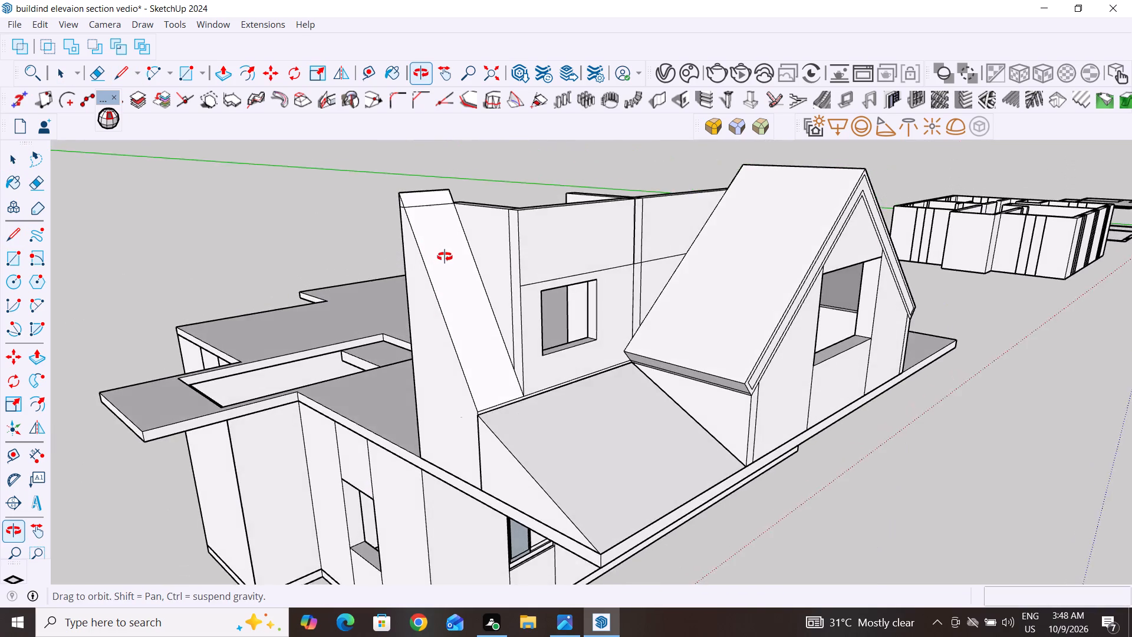
pyautogui.moveTo(445, 257); pyautogui.dragTo(445, 257, button='middle')
pyautogui.click(42, 26)
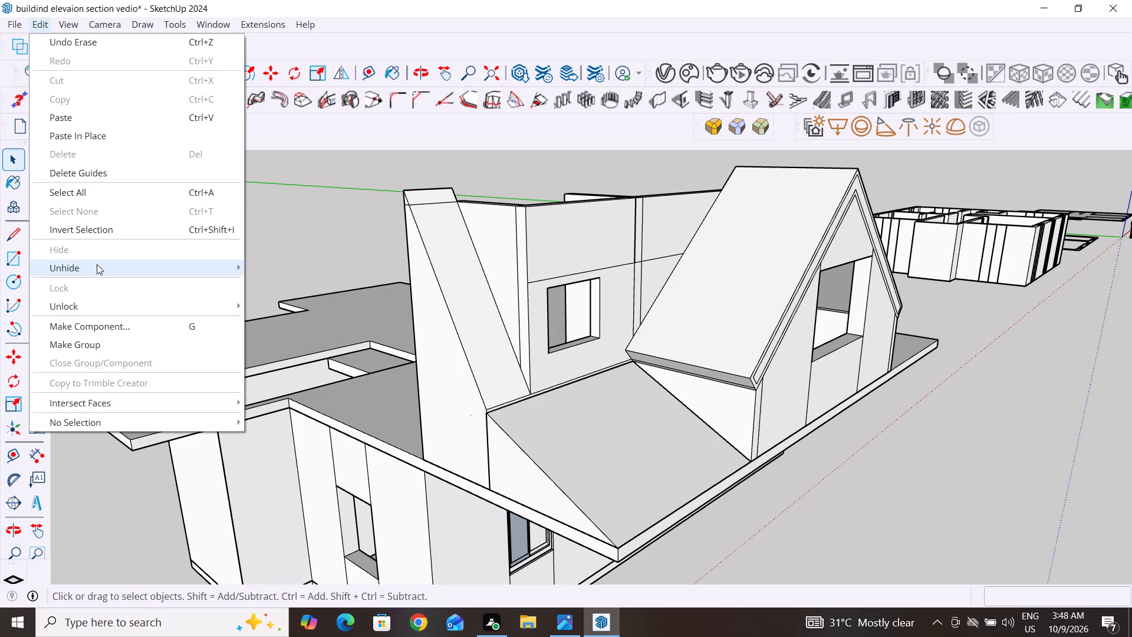
pyautogui.click(302, 306)
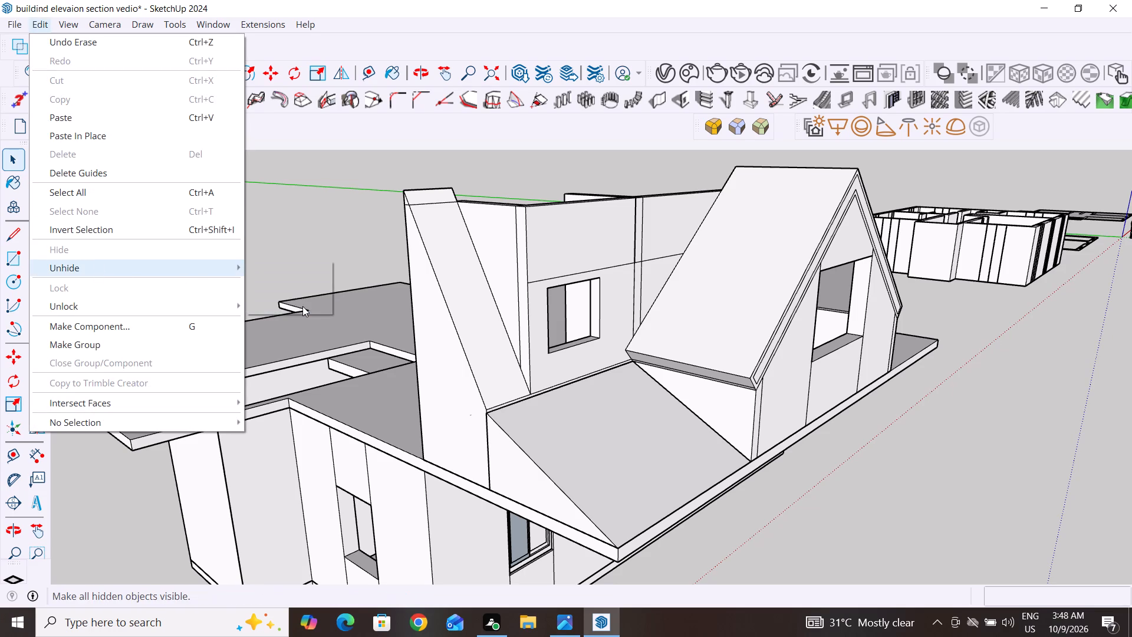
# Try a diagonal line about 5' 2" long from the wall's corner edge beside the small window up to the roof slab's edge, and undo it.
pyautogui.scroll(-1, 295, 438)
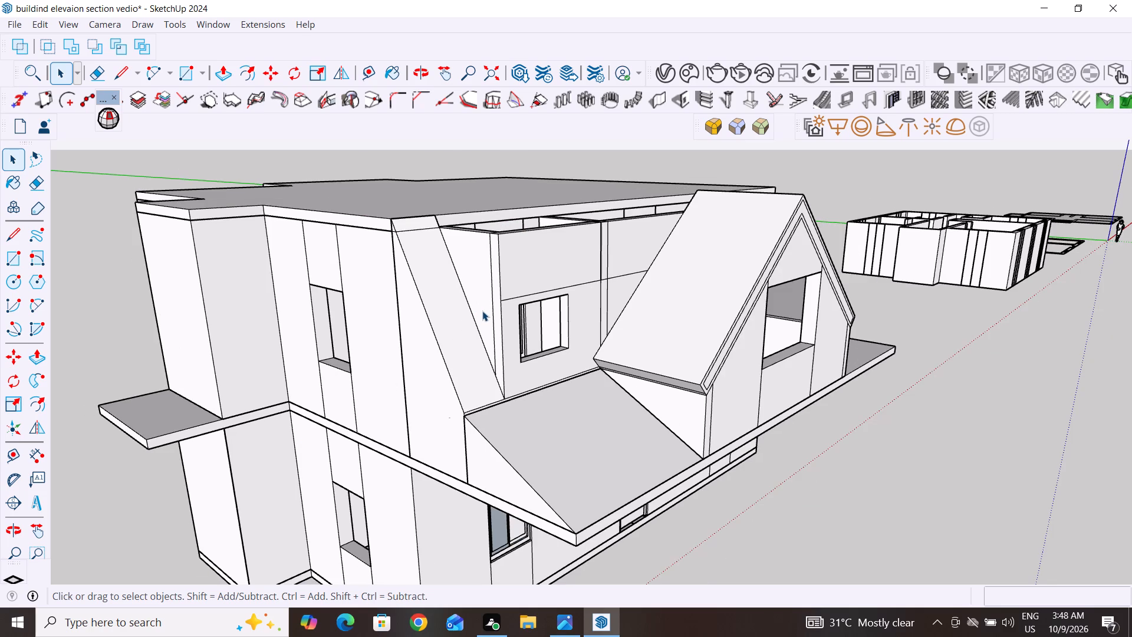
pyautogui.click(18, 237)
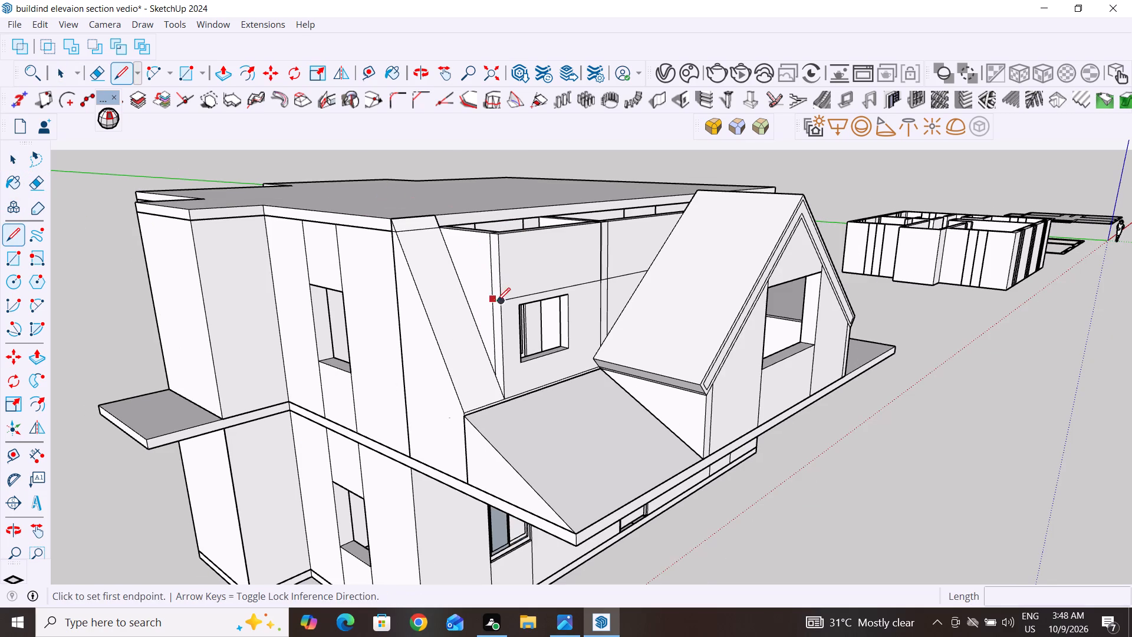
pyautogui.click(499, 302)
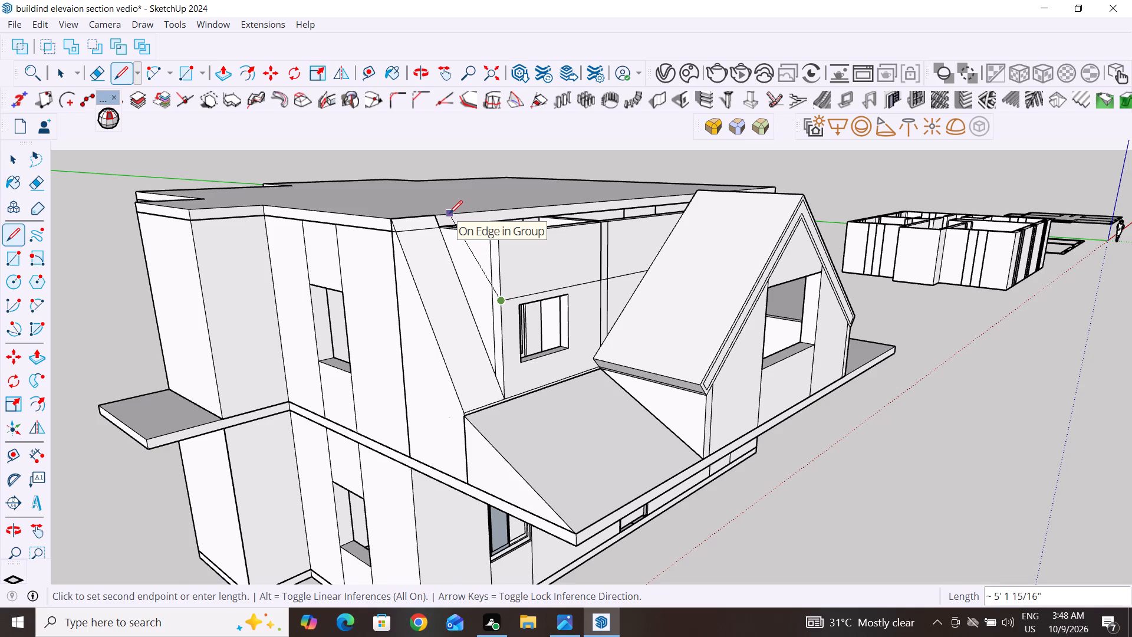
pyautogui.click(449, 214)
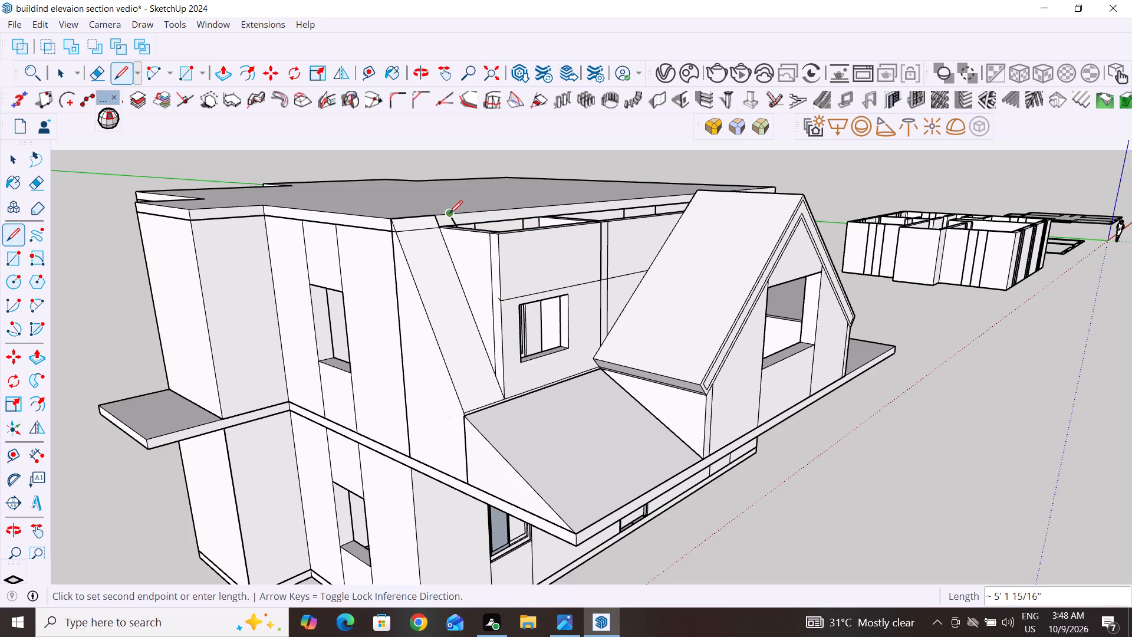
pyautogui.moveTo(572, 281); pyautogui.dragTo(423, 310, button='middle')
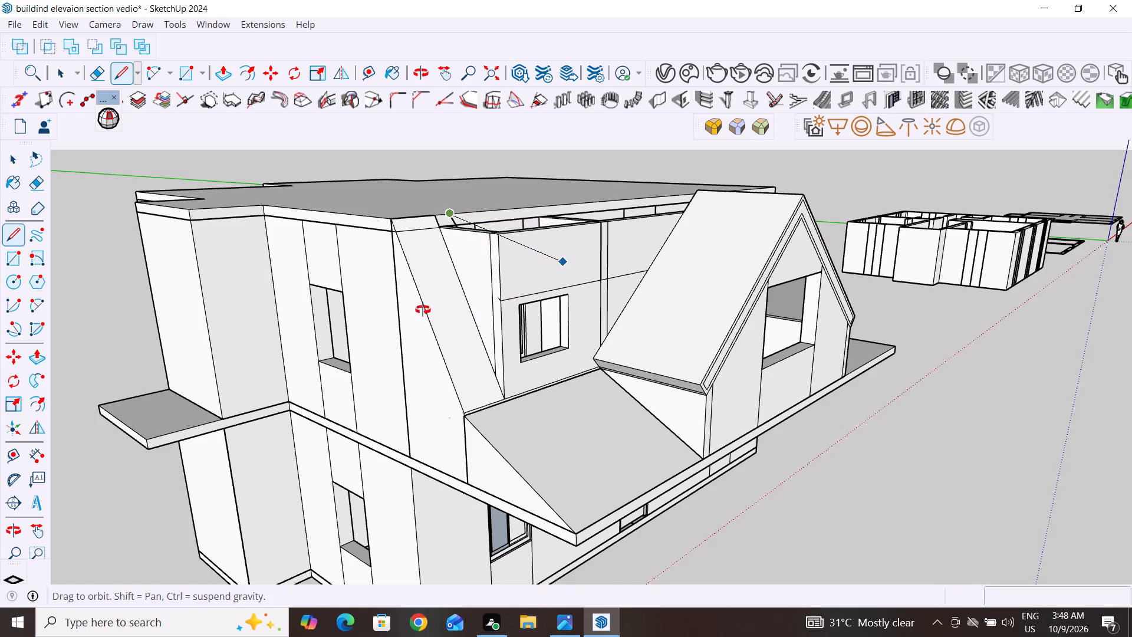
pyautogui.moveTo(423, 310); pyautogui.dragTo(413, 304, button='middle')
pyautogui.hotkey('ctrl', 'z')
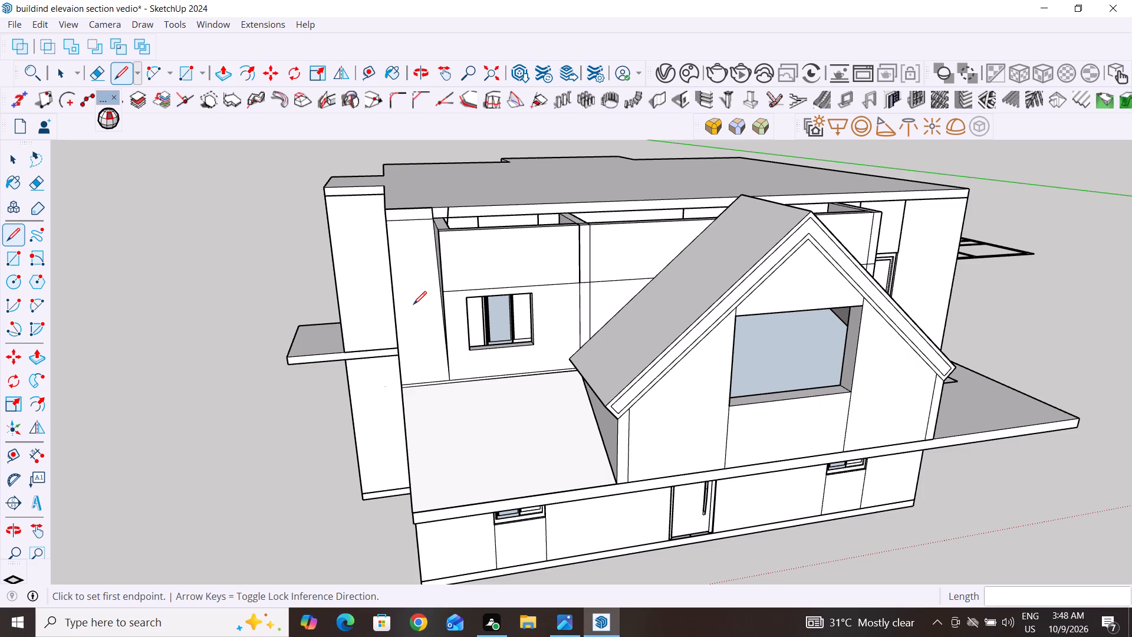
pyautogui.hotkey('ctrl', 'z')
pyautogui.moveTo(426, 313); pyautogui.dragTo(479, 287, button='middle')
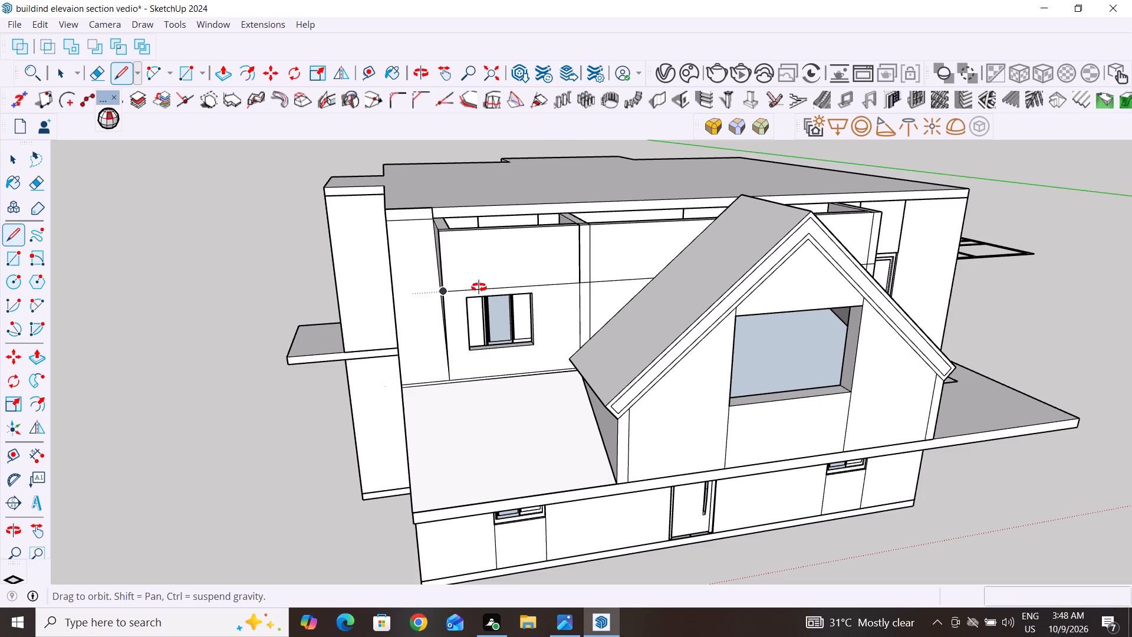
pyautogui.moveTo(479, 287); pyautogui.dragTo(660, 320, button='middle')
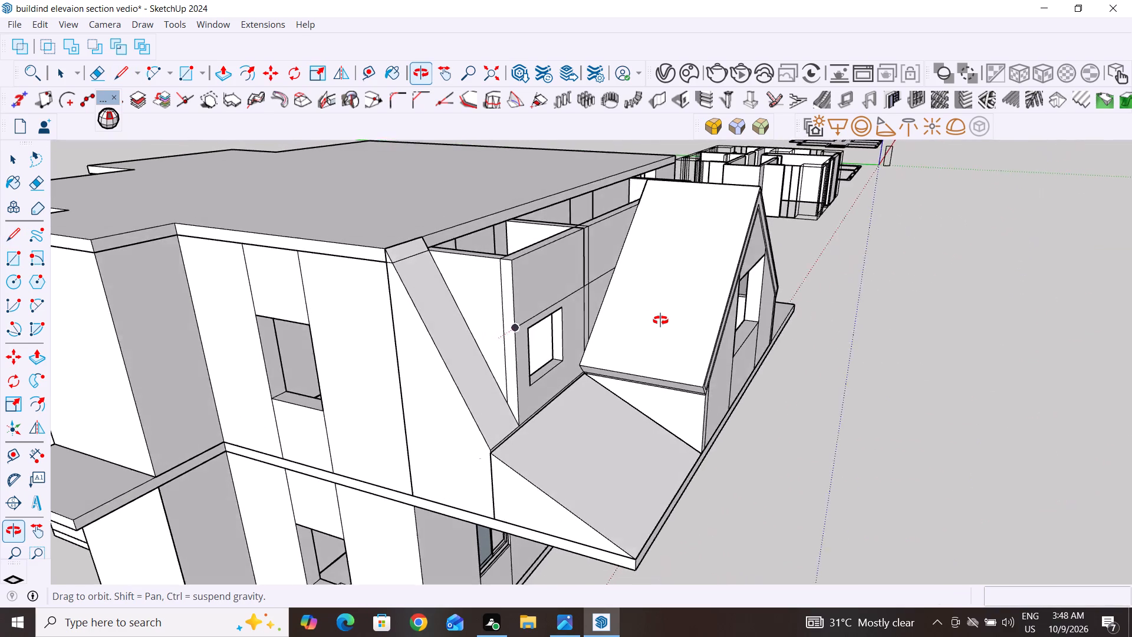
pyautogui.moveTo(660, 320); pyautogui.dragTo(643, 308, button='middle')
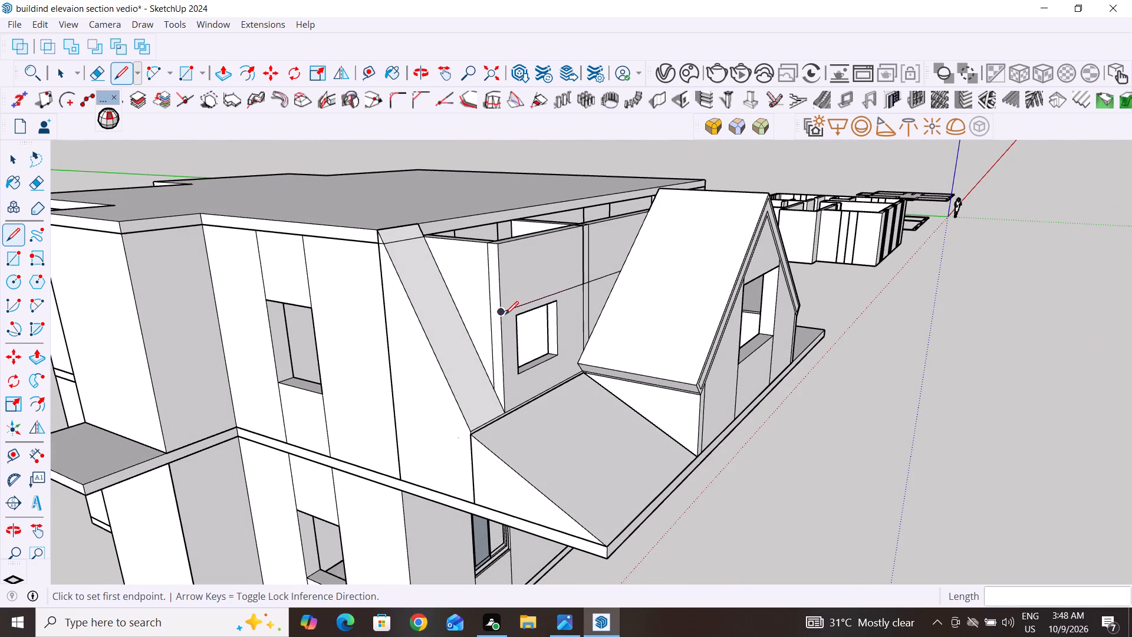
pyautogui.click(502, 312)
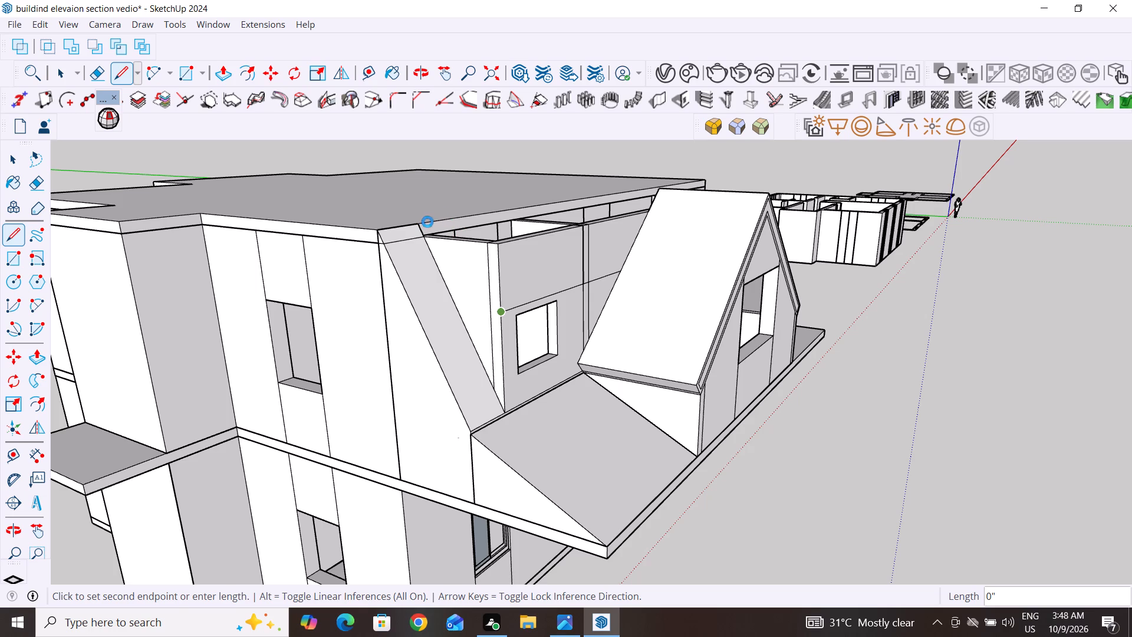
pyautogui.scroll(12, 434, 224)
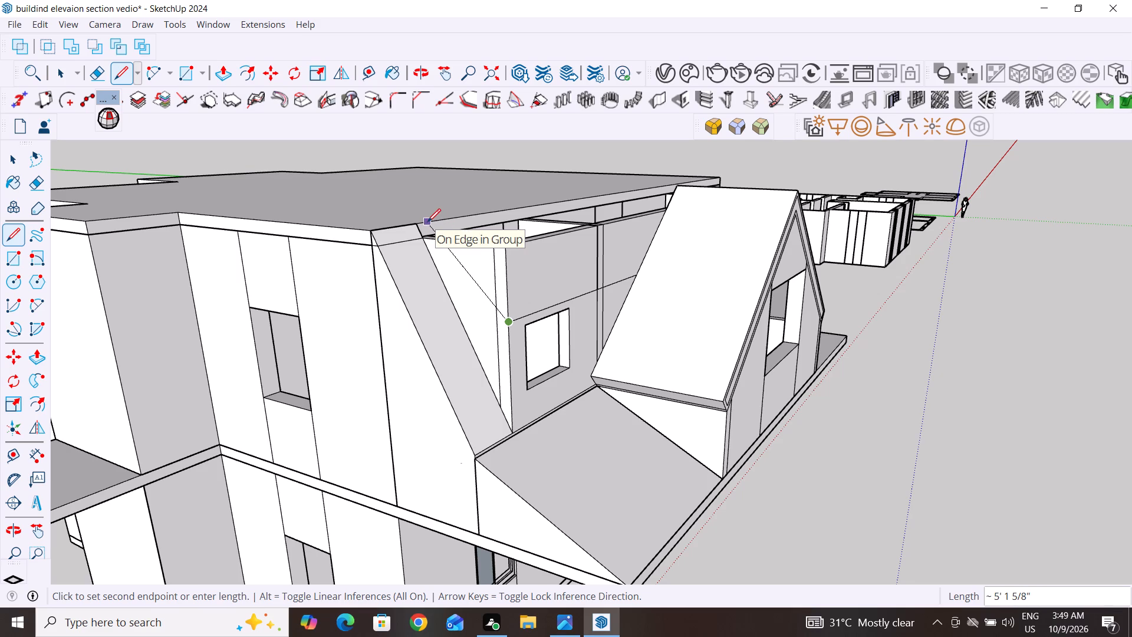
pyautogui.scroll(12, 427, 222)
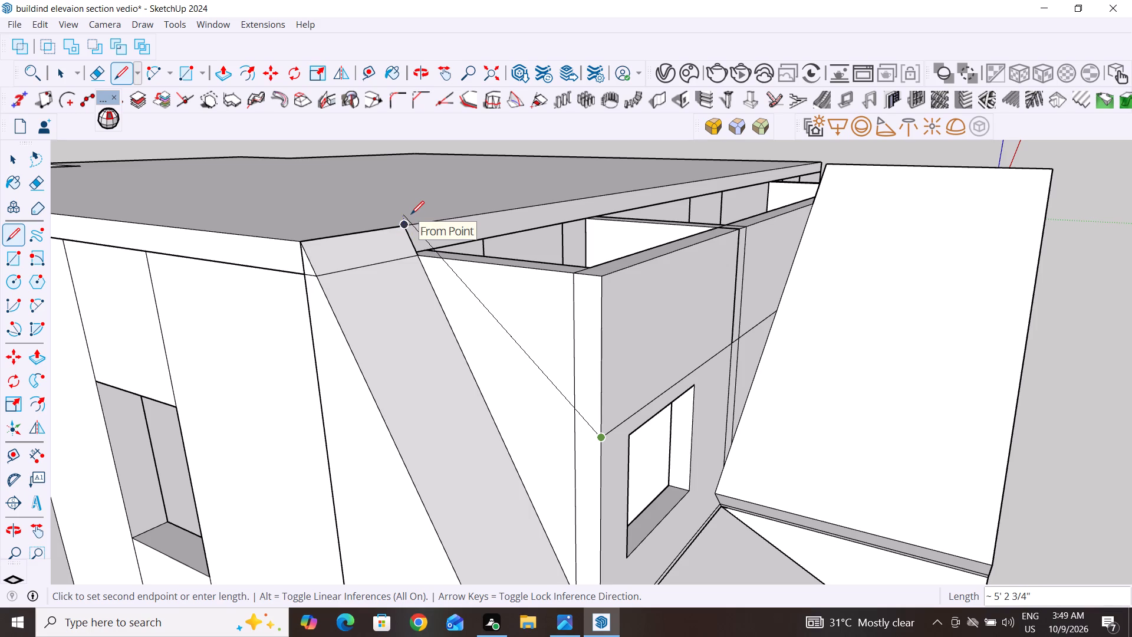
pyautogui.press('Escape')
# Draw a 10" vertical line upward from the sloped wall's top corner at the roof slab's front edge.
pyautogui.scroll(-6, 371, 448)
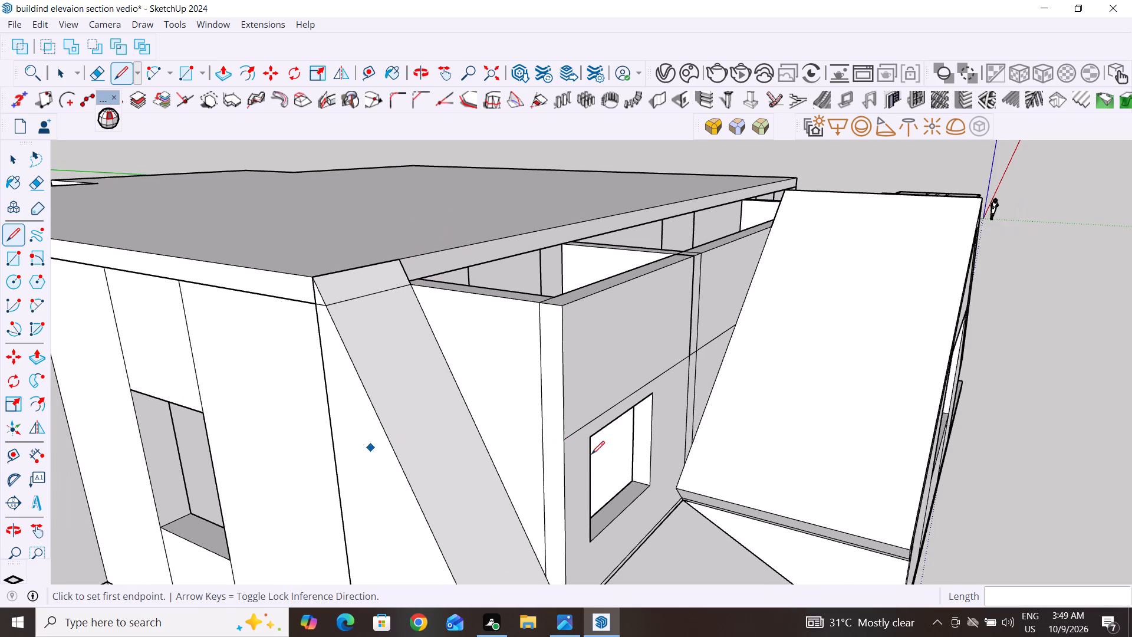
pyautogui.moveTo(577, 450); pyautogui.dragTo(387, 507, button='middle')
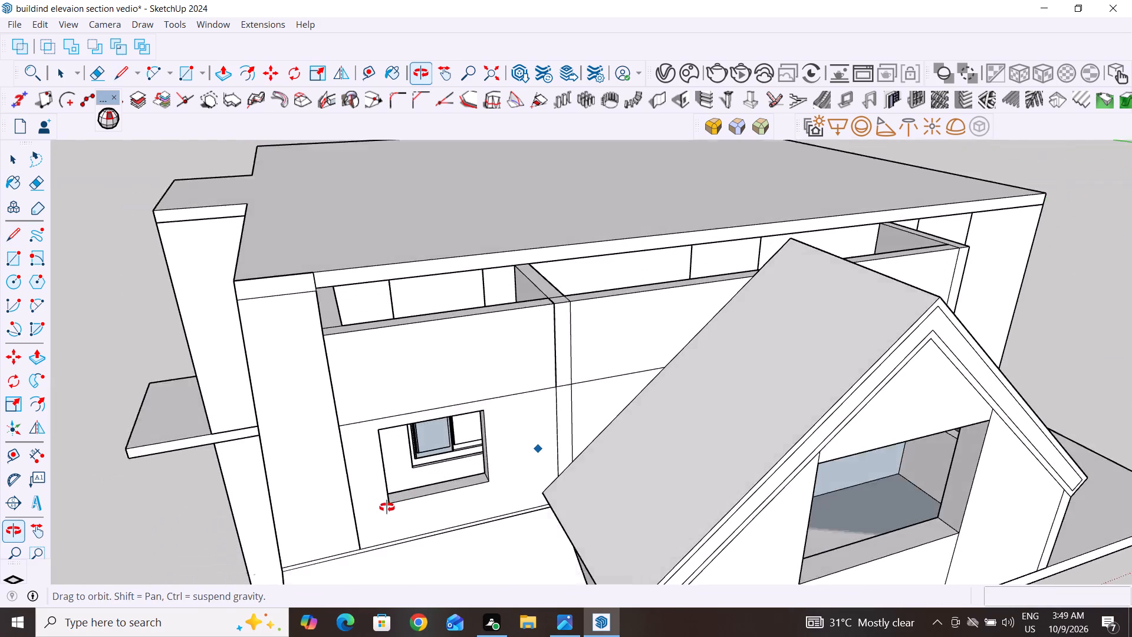
pyautogui.moveTo(387, 507); pyautogui.dragTo(389, 531, button='middle')
pyautogui.moveTo(347, 344); pyautogui.dragTo(273, 321, button='middle')
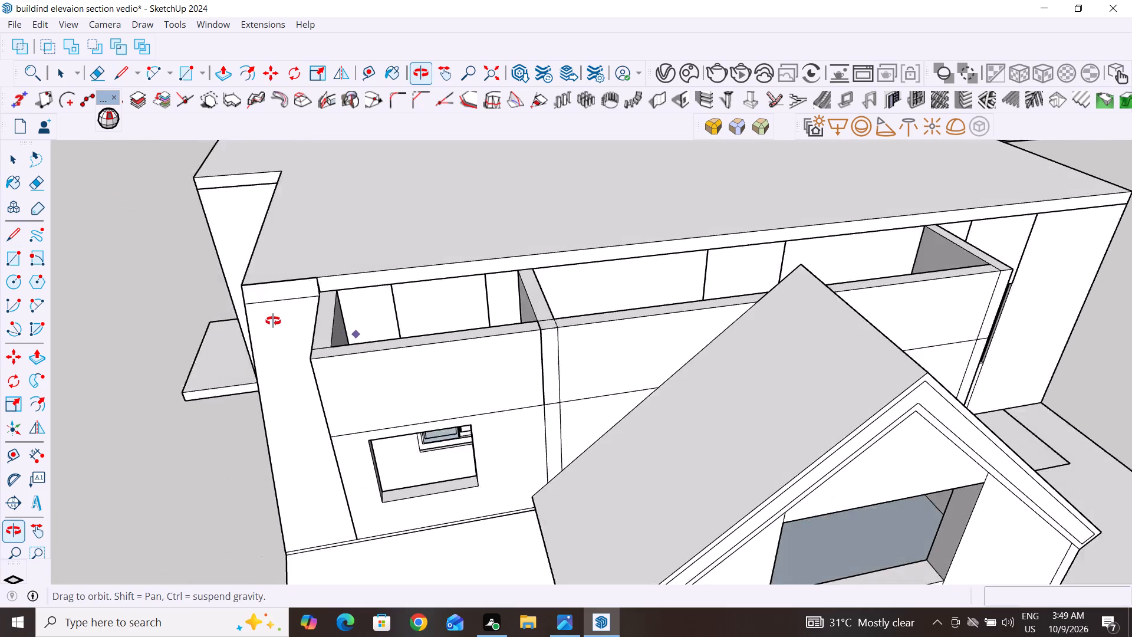
pyautogui.moveTo(273, 321); pyautogui.dragTo(271, 320, button='middle')
pyautogui.scroll(3, 337, 262)
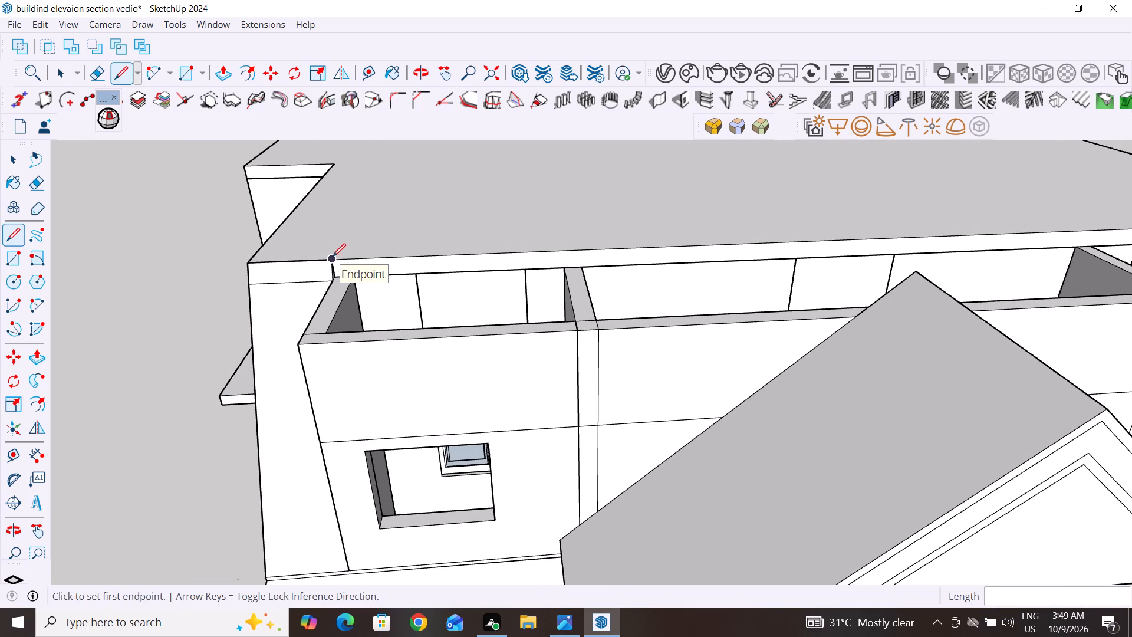
pyautogui.click(333, 257)
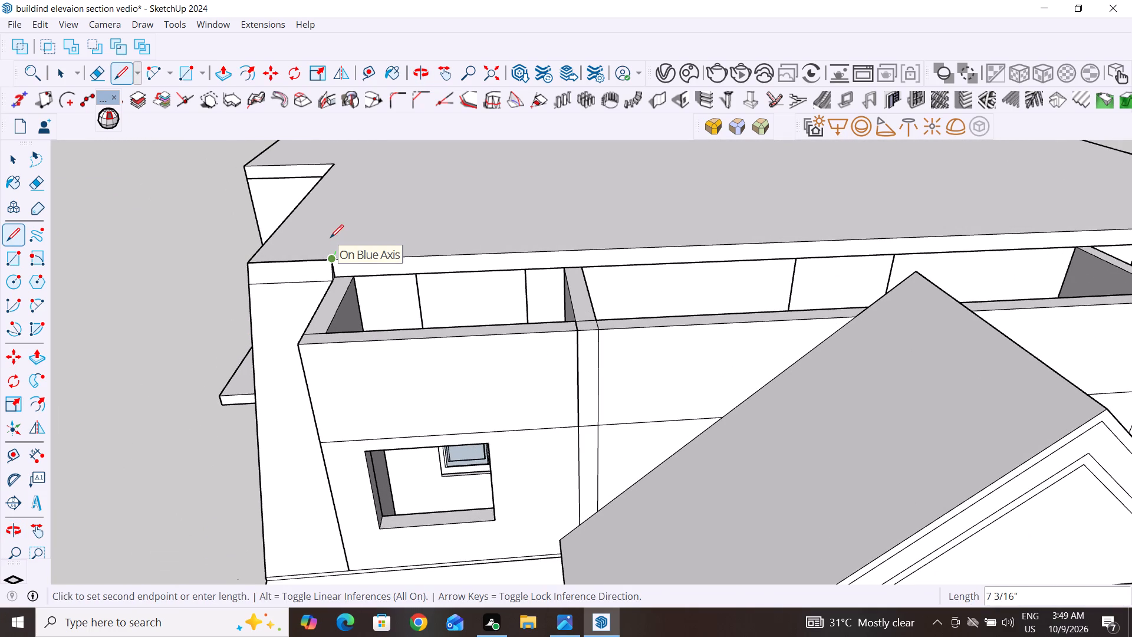
pyautogui.write('10"')
pyautogui.press('Return')
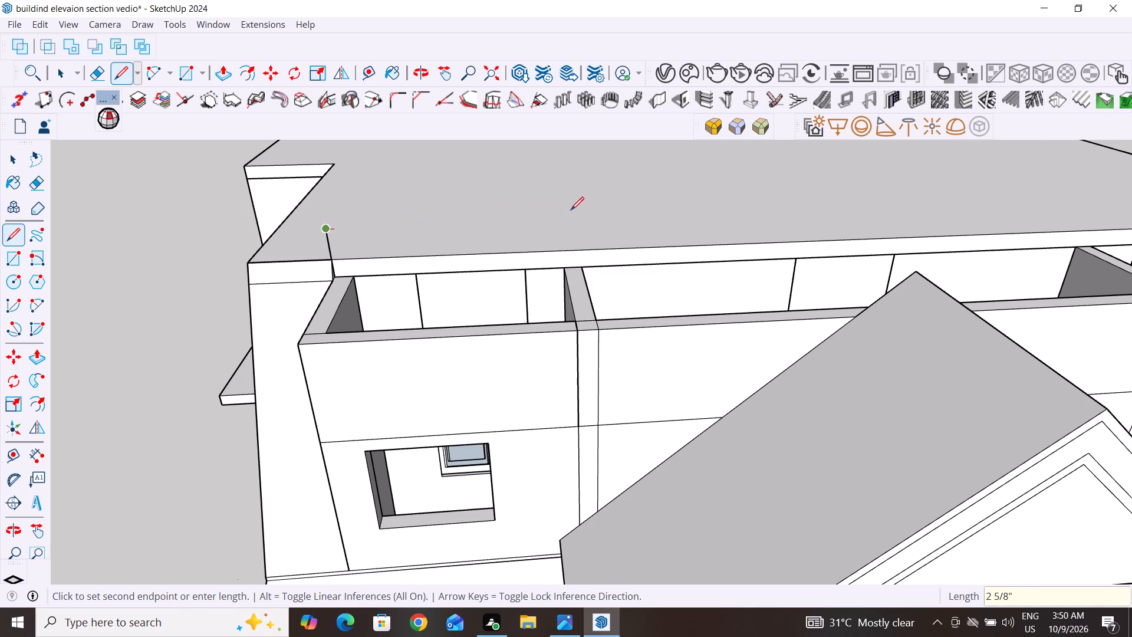
# Continue the outline about 25' parallel to the roof slab's front edge and about 1' 4" down to the far cross wall's inner corner.
pyautogui.scroll(-5, 525, 225)
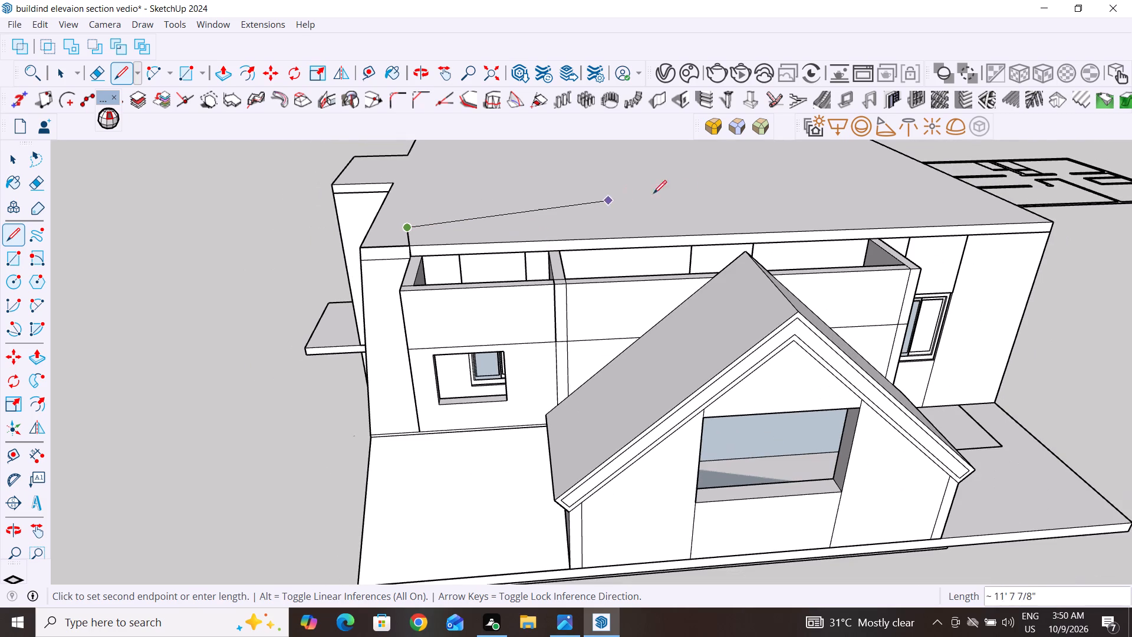
pyautogui.click(874, 212)
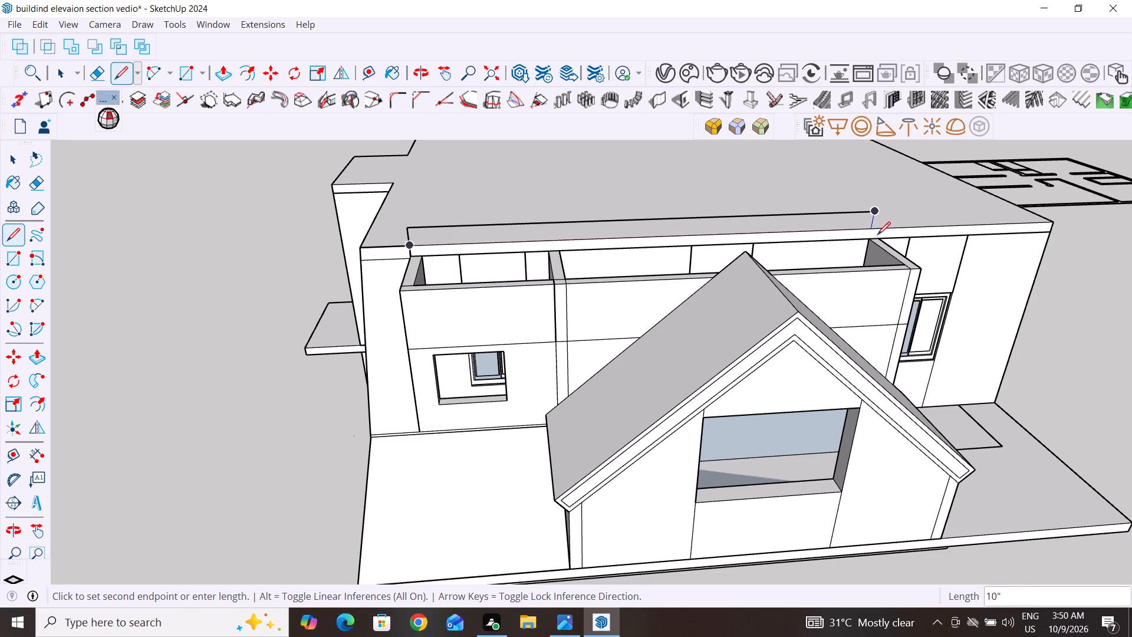
pyautogui.click(870, 239)
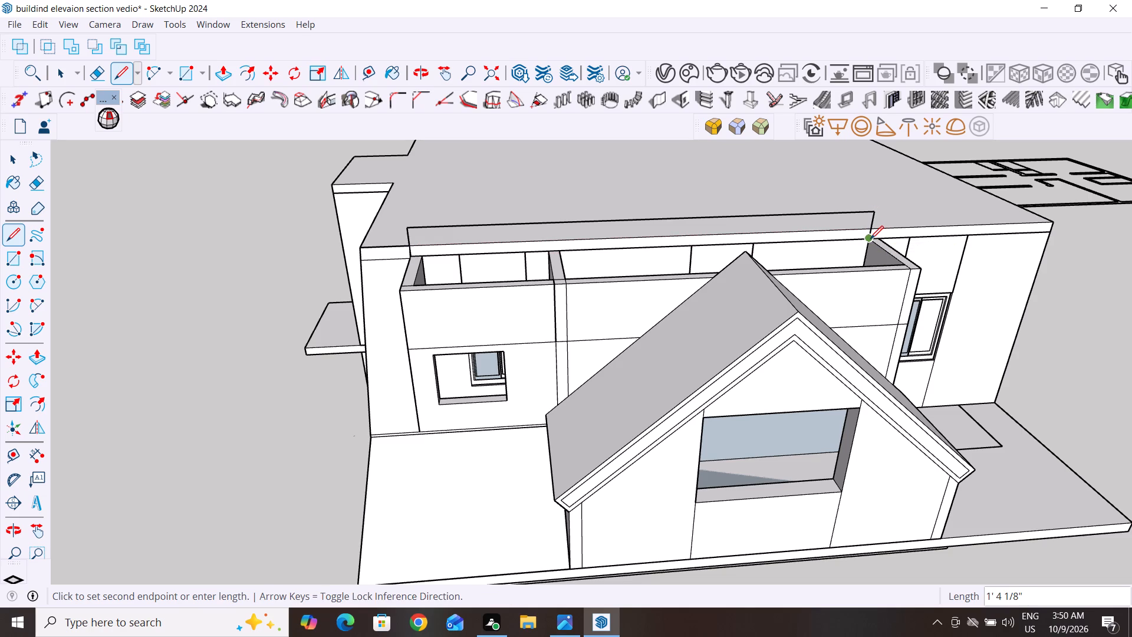
pyautogui.click(15, 159)
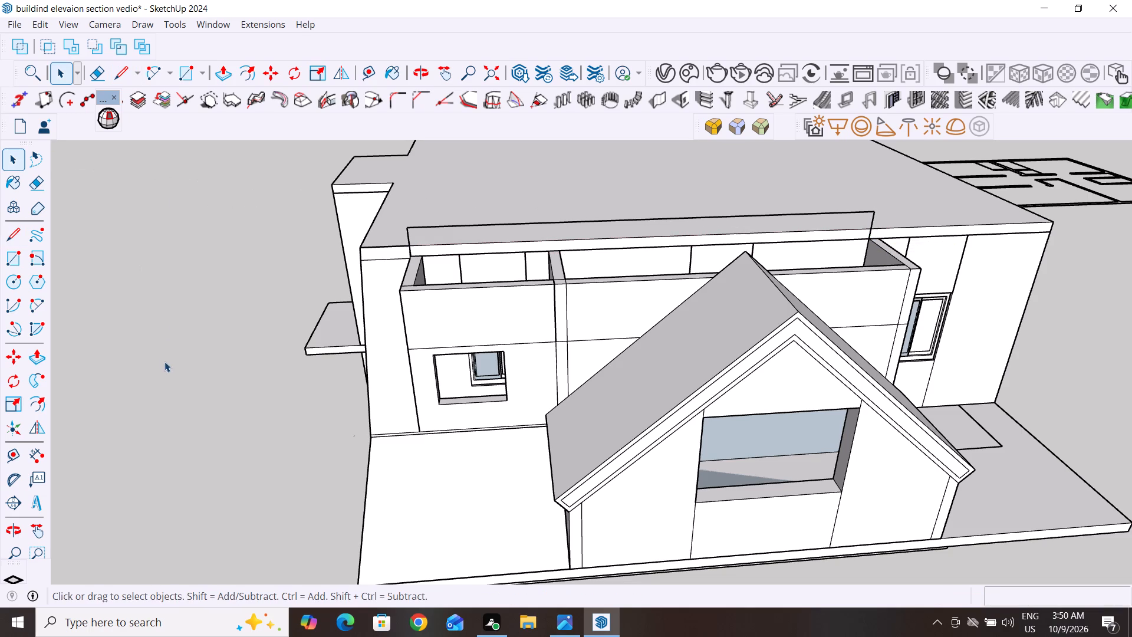
# Extend the outline's far end with a vertical line from the cross wall's outer corner and a top line of about 5 11/16".
pyautogui.scroll(-4, 167, 373)
pyautogui.moveTo(670, 310); pyautogui.dragTo(596, 300, button='middle')
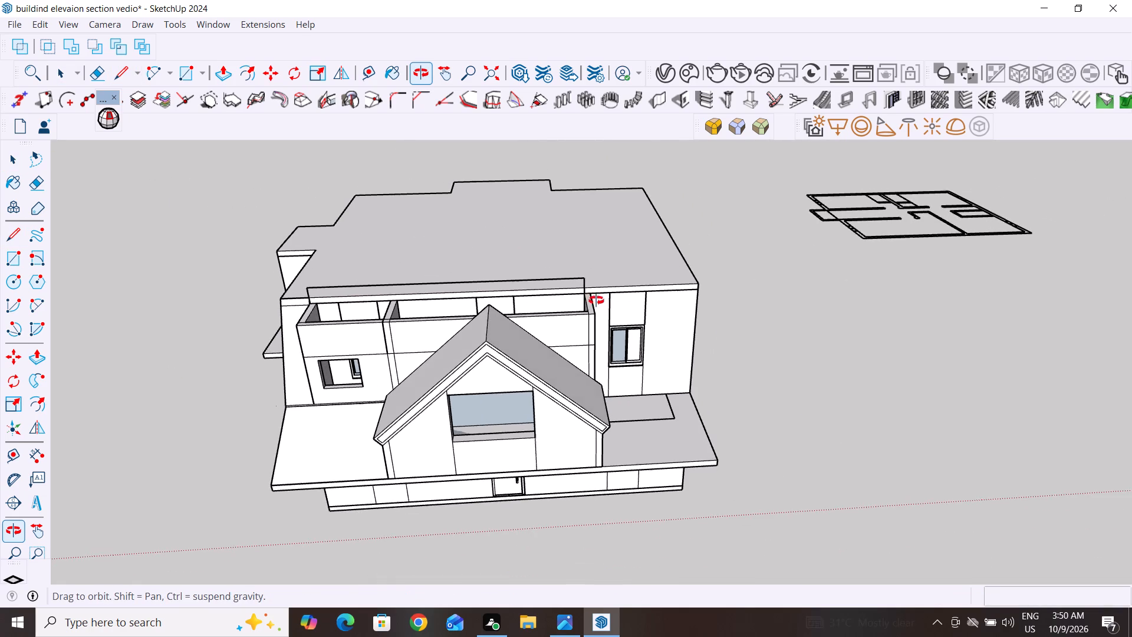
pyautogui.moveTo(596, 300); pyautogui.dragTo(586, 239, button='middle')
pyautogui.scroll(7, 595, 288)
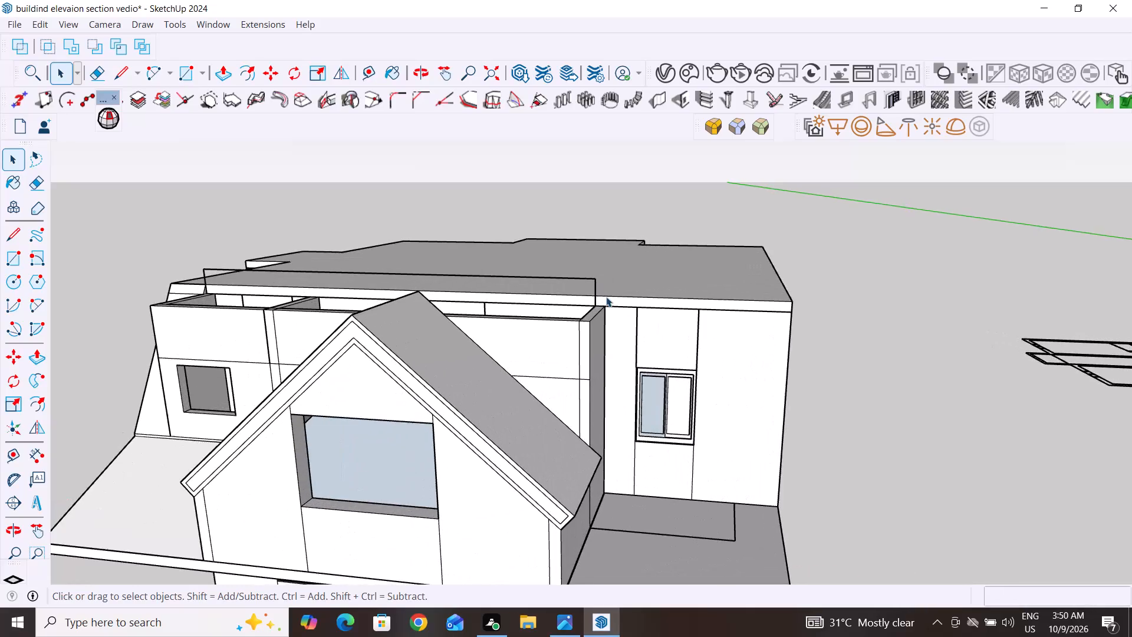
pyautogui.scroll(13, 606, 297)
pyautogui.moveTo(606, 297); pyautogui.dragTo(552, 258, button='middle')
pyautogui.click(14, 232)
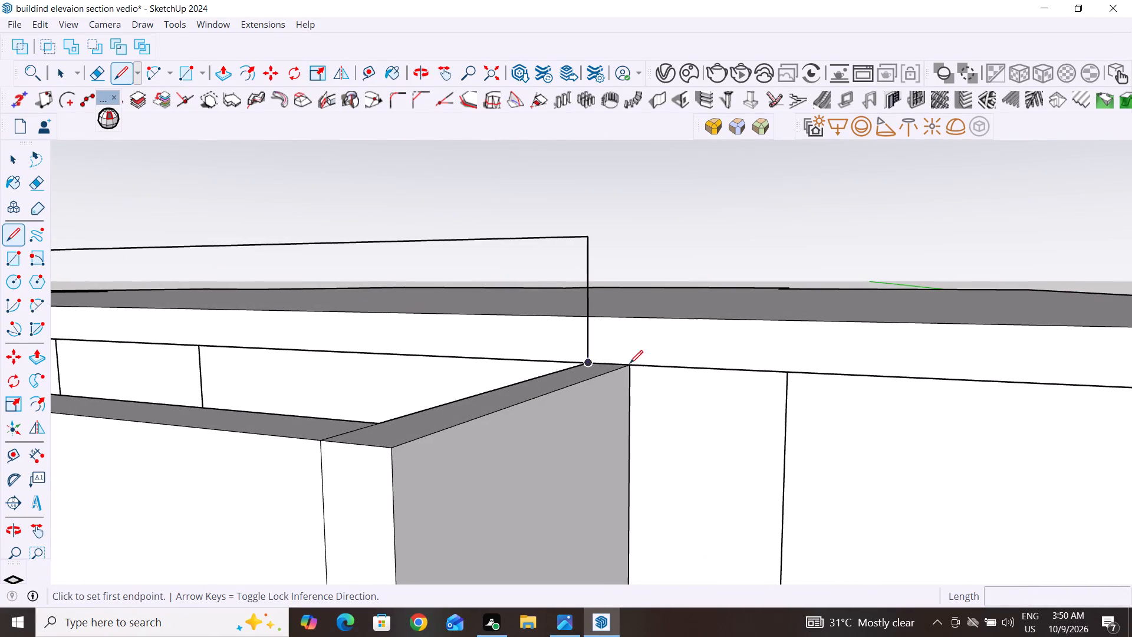
pyautogui.click(630, 363)
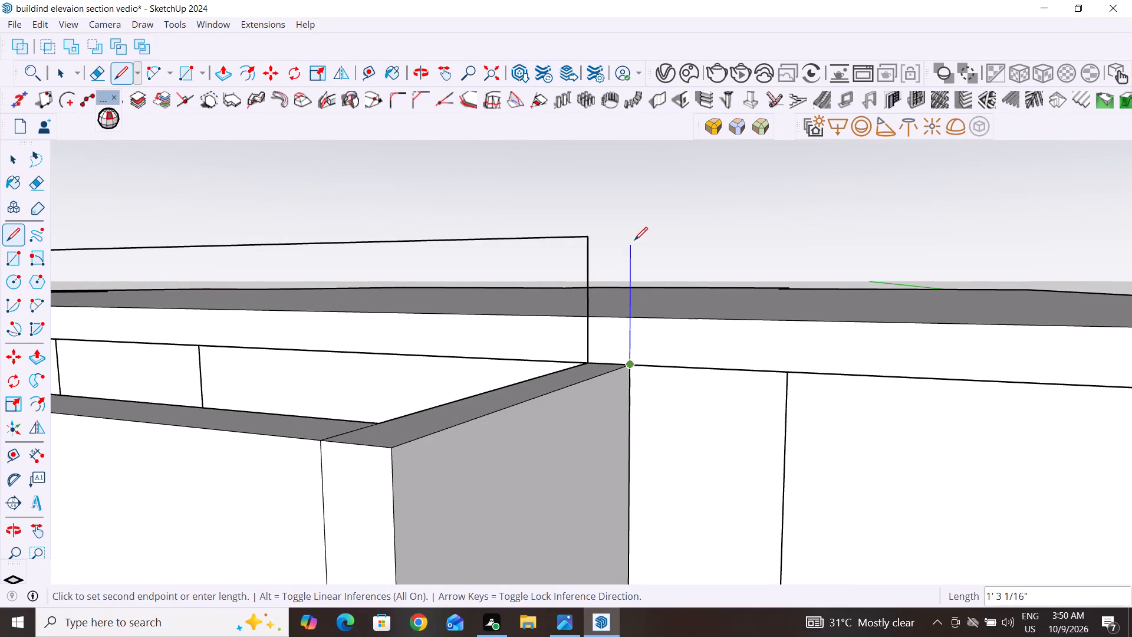
pyautogui.click(634, 234)
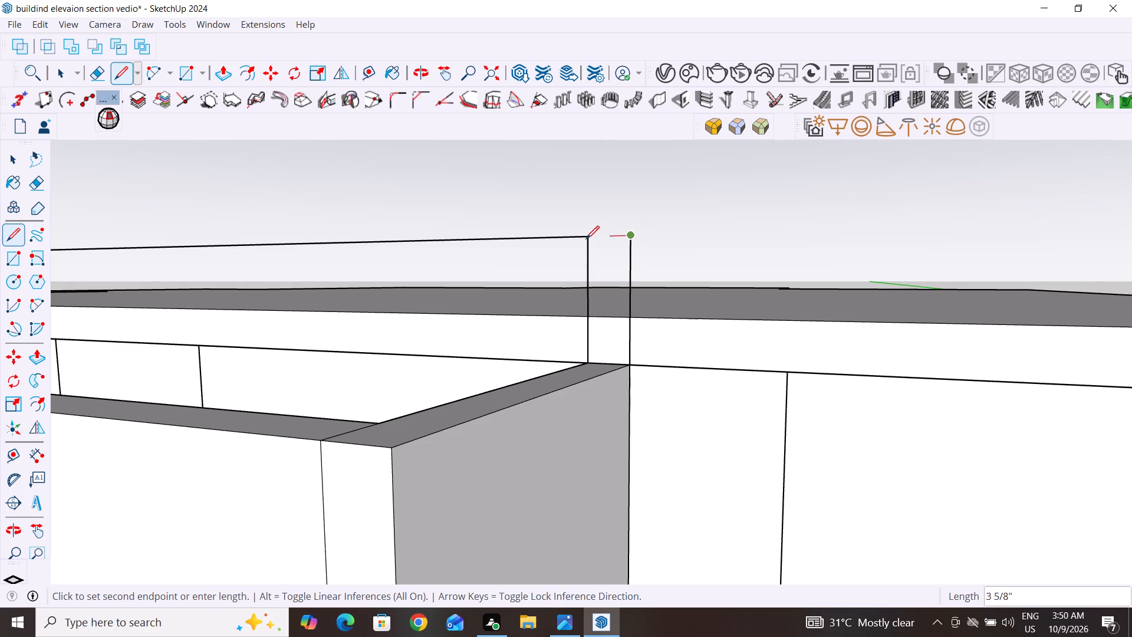
pyautogui.click(587, 237)
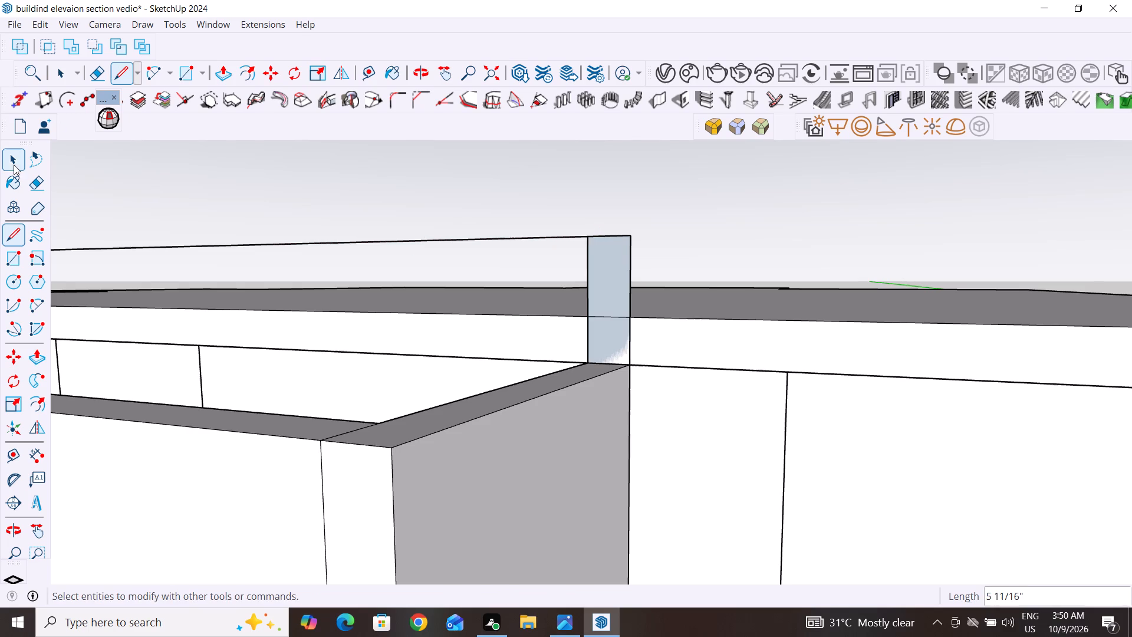
# Delete the inner vertical line at the outline's far end, above the cross wall's inner corner.
pyautogui.click(15, 164)
pyautogui.click(588, 272)
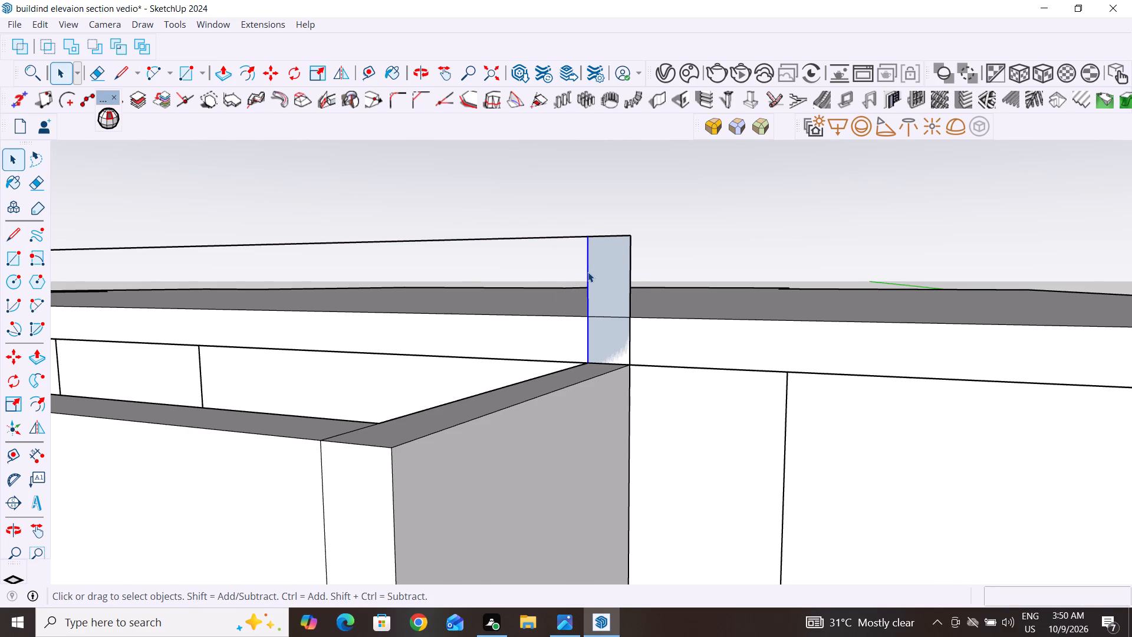
pyautogui.press('Delete')
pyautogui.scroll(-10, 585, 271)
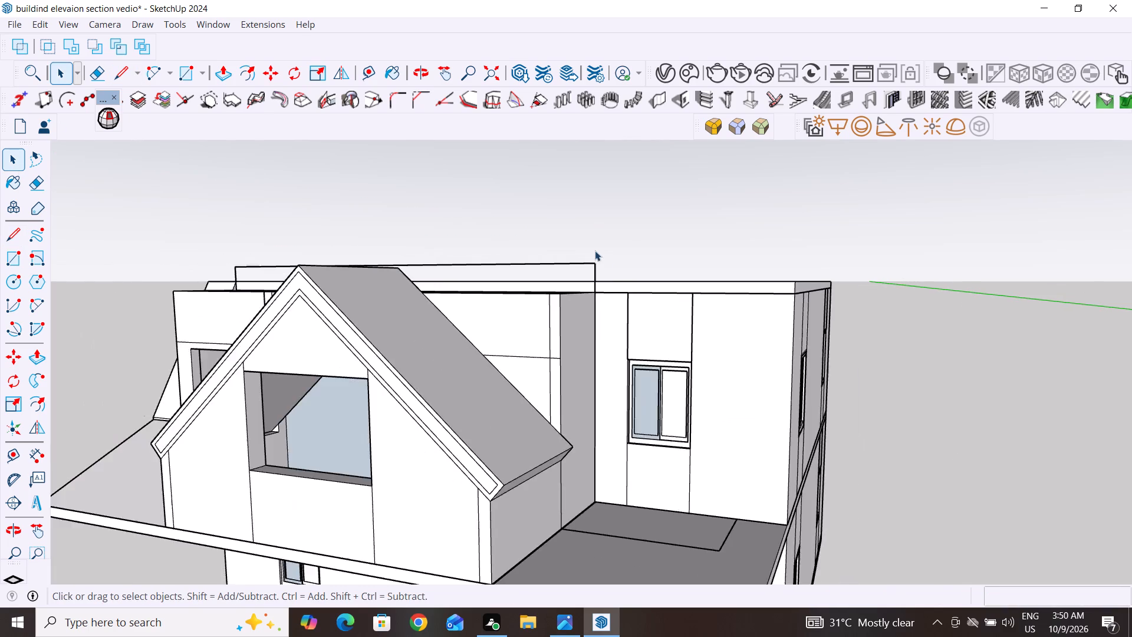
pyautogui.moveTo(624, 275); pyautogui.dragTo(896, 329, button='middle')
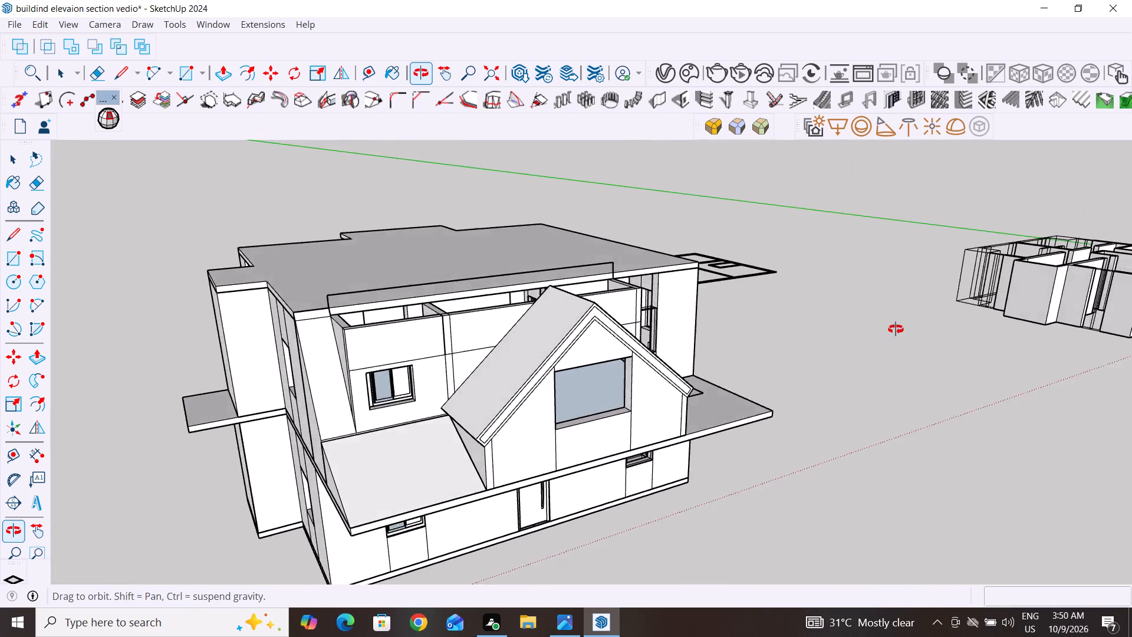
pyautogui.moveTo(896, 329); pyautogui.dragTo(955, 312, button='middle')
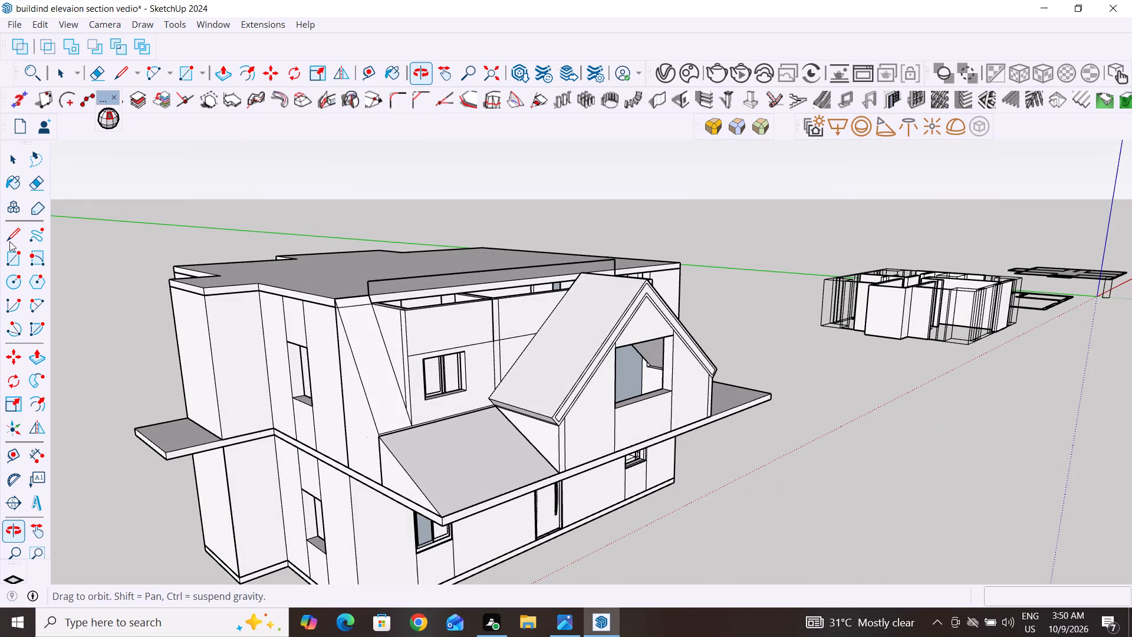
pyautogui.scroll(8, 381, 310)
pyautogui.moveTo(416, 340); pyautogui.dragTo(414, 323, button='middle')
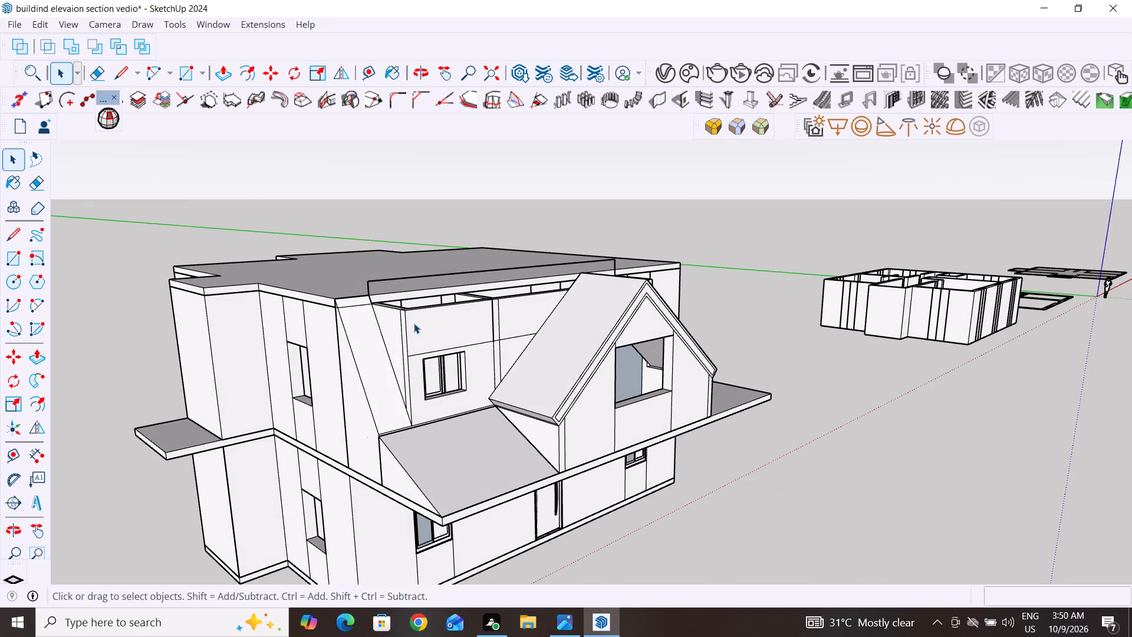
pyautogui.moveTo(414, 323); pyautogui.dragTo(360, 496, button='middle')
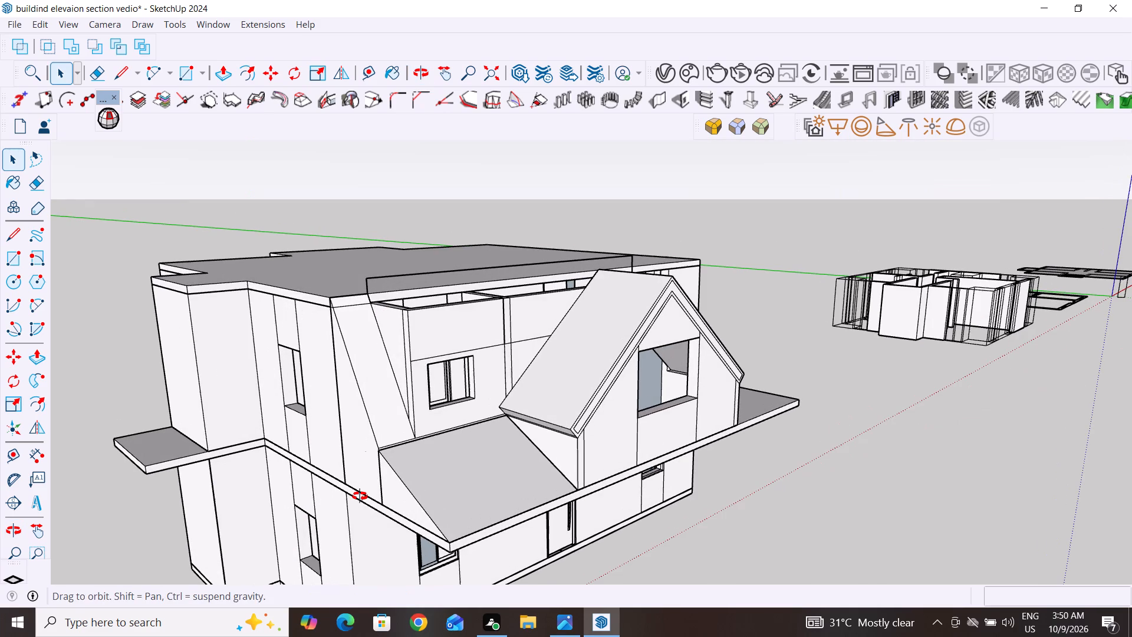
# Draw a sloped line about 5' 8" long from the outline's near top corner down to the front wall's corner at the seam above the window.
pyautogui.moveTo(360, 496); pyautogui.dragTo(340, 504, button='middle')
pyautogui.scroll(6, 404, 347)
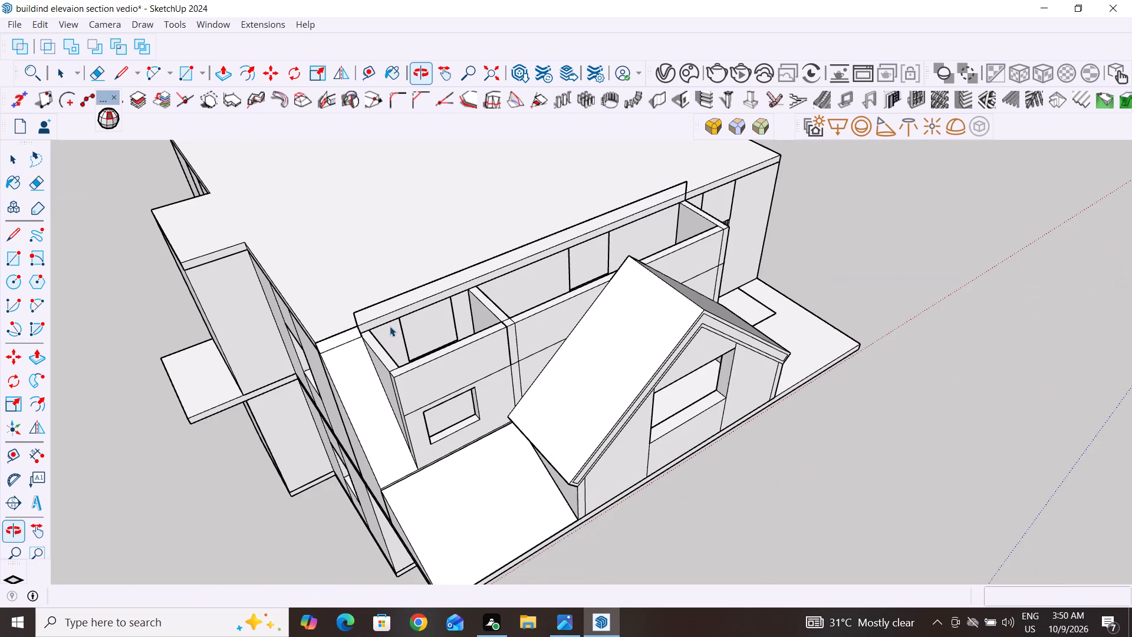
pyautogui.scroll(1, 471, 391)
pyautogui.scroll(2, 324, 447)
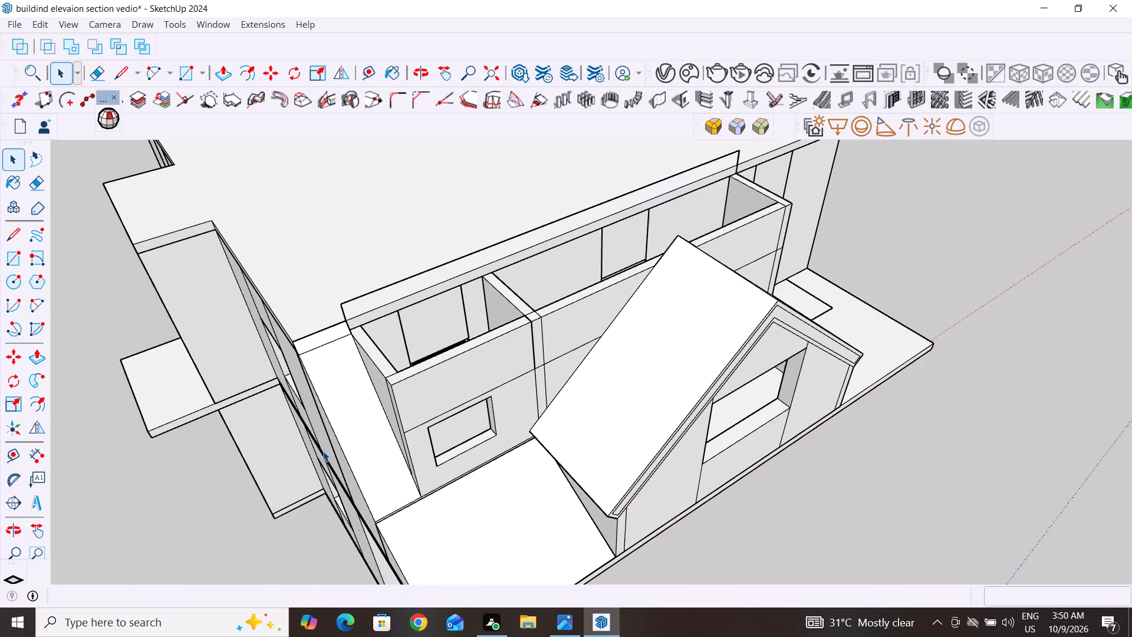
pyautogui.scroll(7, 337, 441)
pyautogui.moveTo(383, 417); pyautogui.dragTo(443, 330, button='middle')
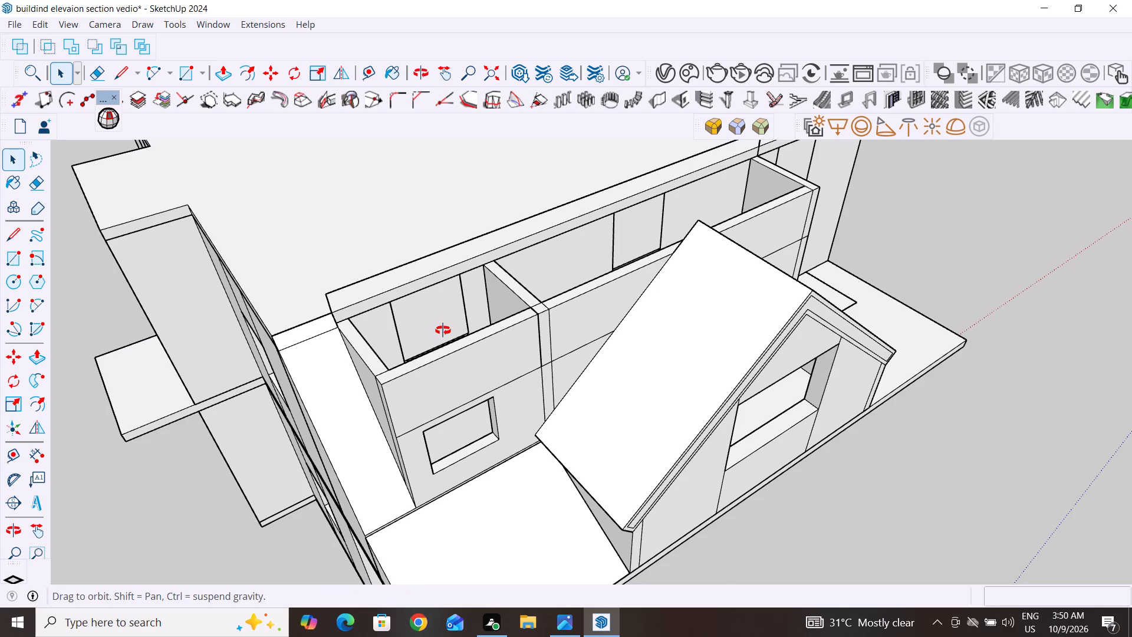
pyautogui.moveTo(443, 330); pyautogui.dragTo(487, 283, button='middle')
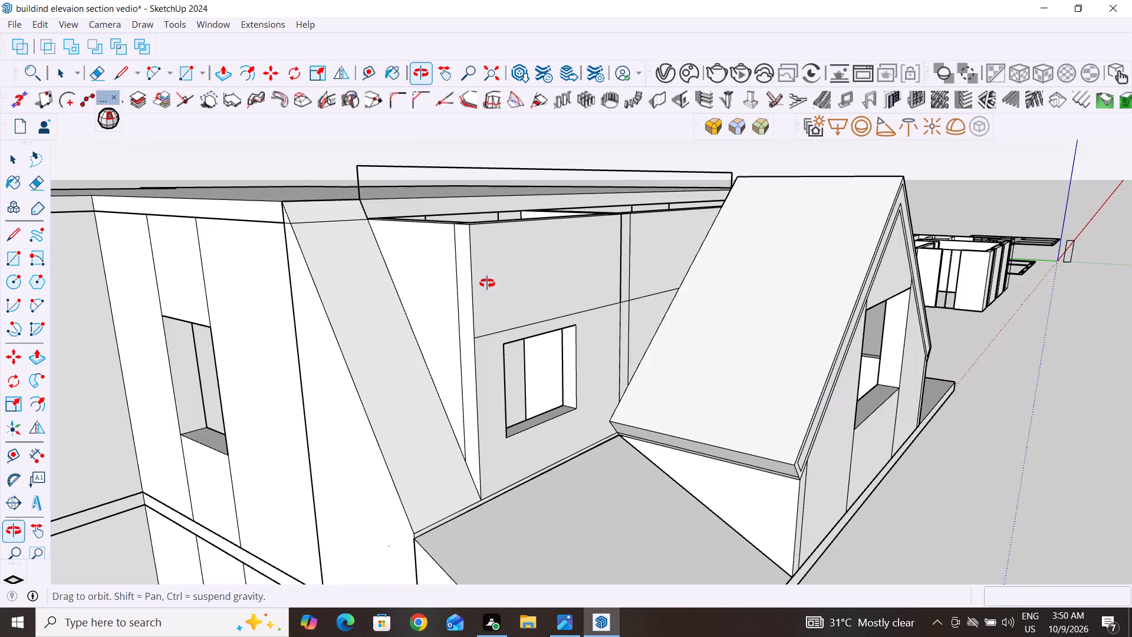
pyautogui.moveTo(487, 283); pyautogui.dragTo(545, 298, button='middle')
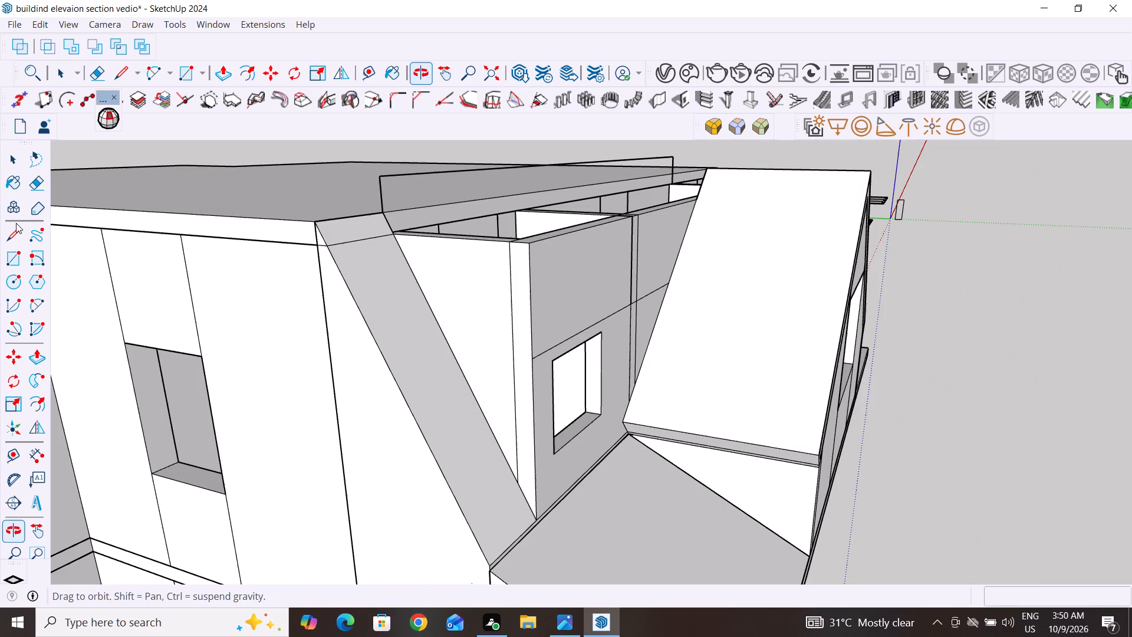
pyautogui.click(17, 232)
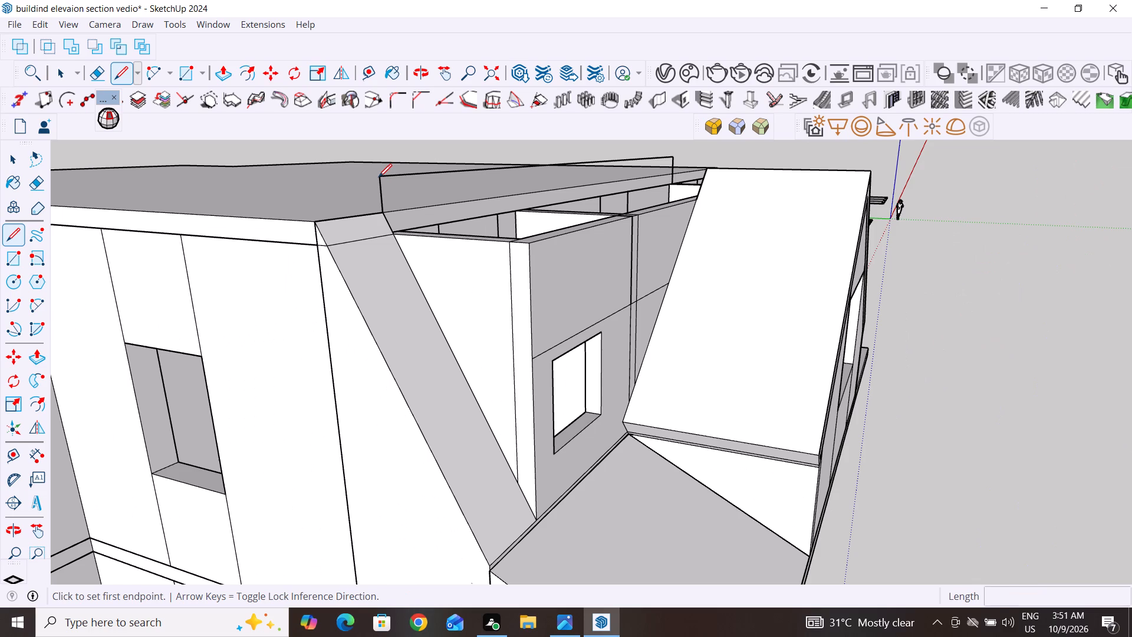
pyautogui.click(379, 177)
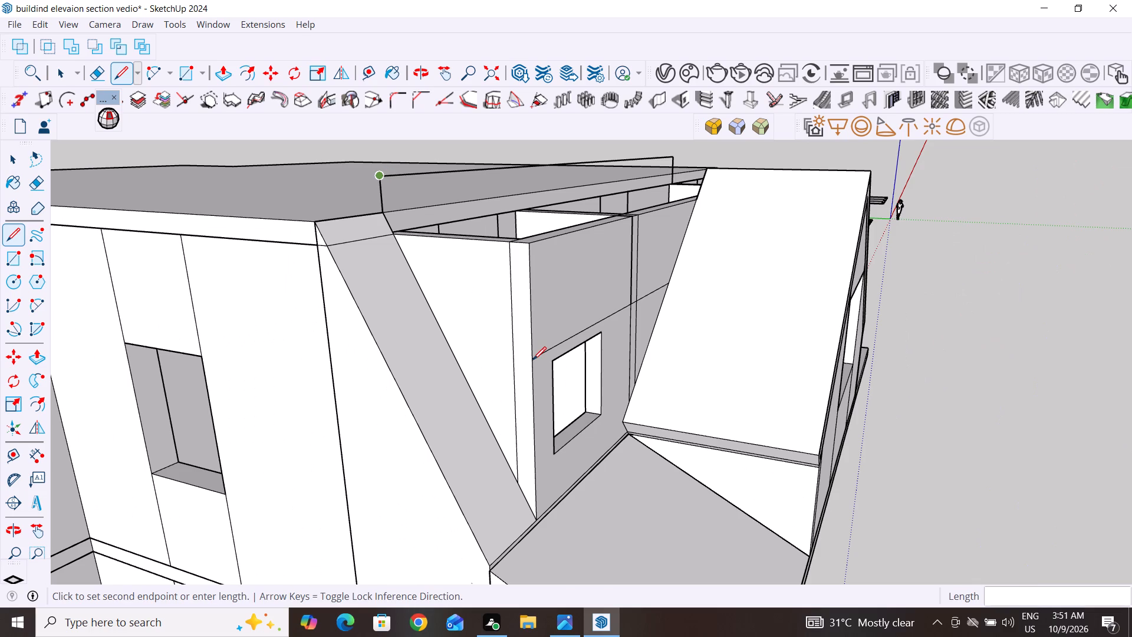
pyautogui.click(532, 360)
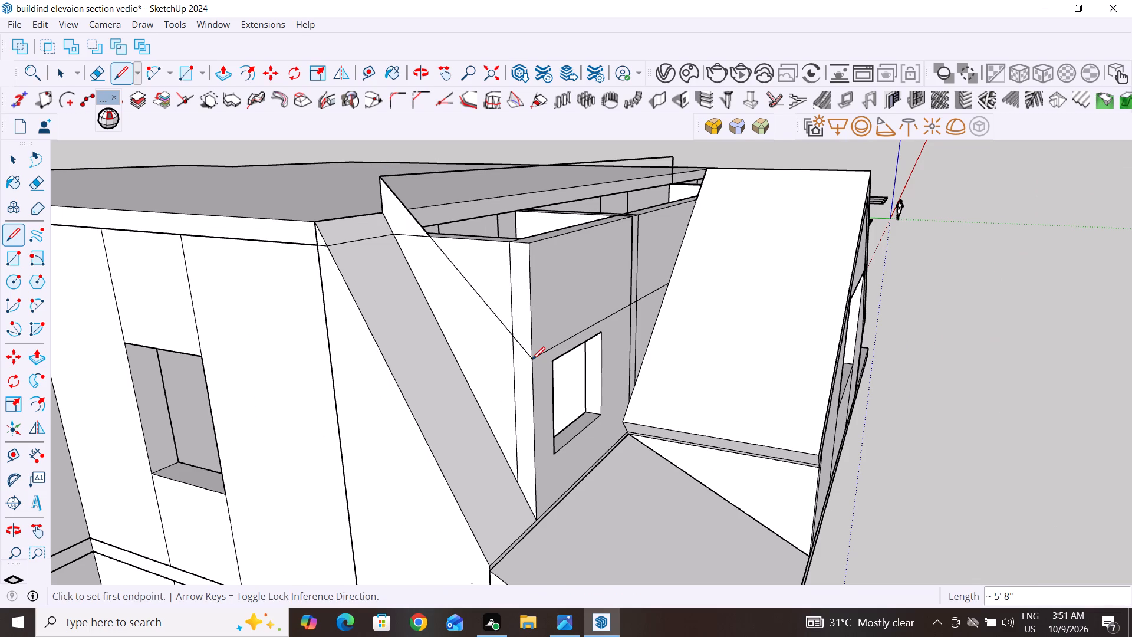
pyautogui.click(14, 160)
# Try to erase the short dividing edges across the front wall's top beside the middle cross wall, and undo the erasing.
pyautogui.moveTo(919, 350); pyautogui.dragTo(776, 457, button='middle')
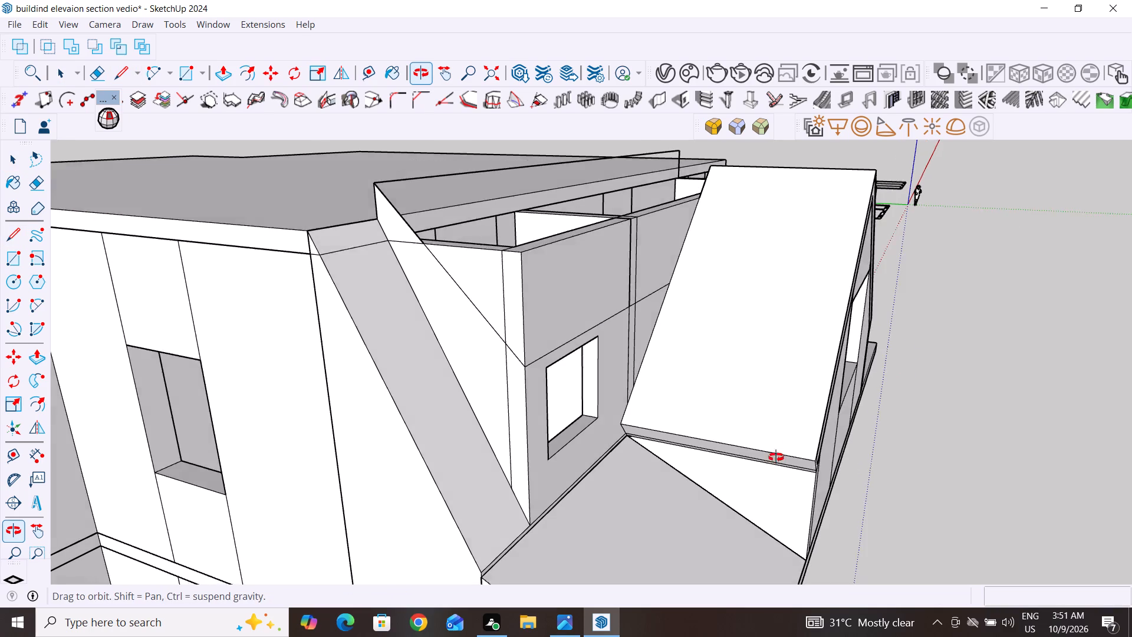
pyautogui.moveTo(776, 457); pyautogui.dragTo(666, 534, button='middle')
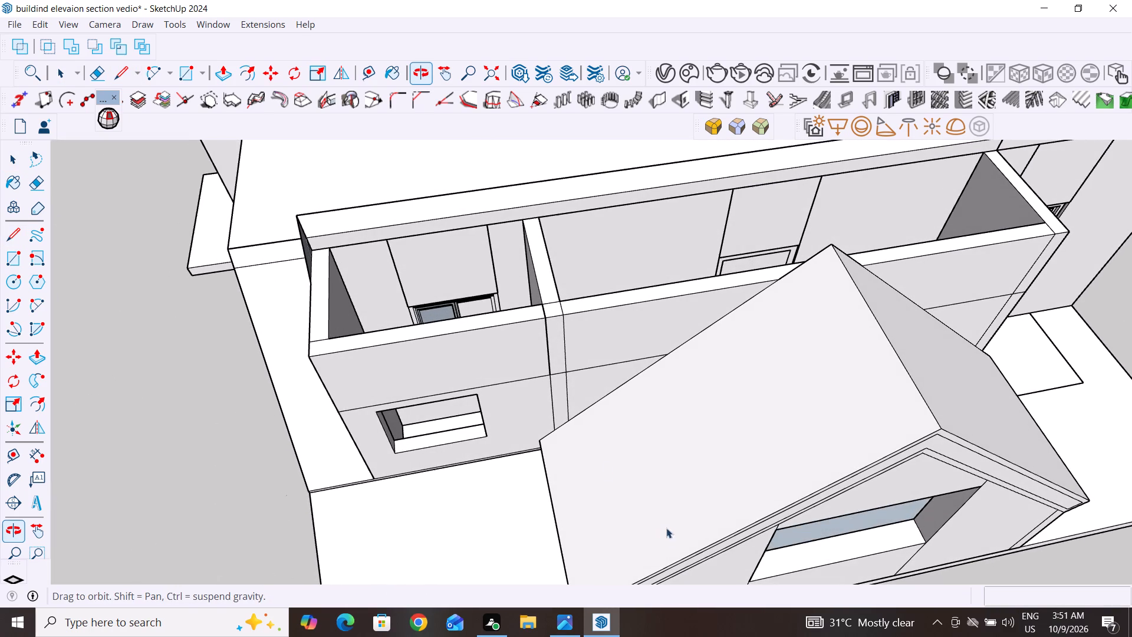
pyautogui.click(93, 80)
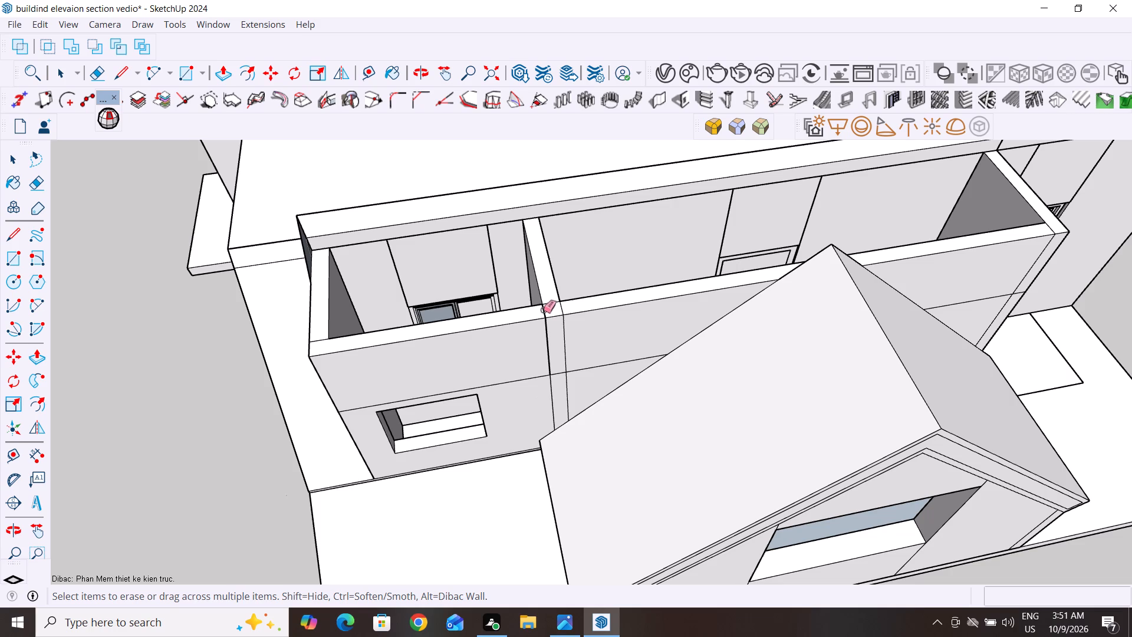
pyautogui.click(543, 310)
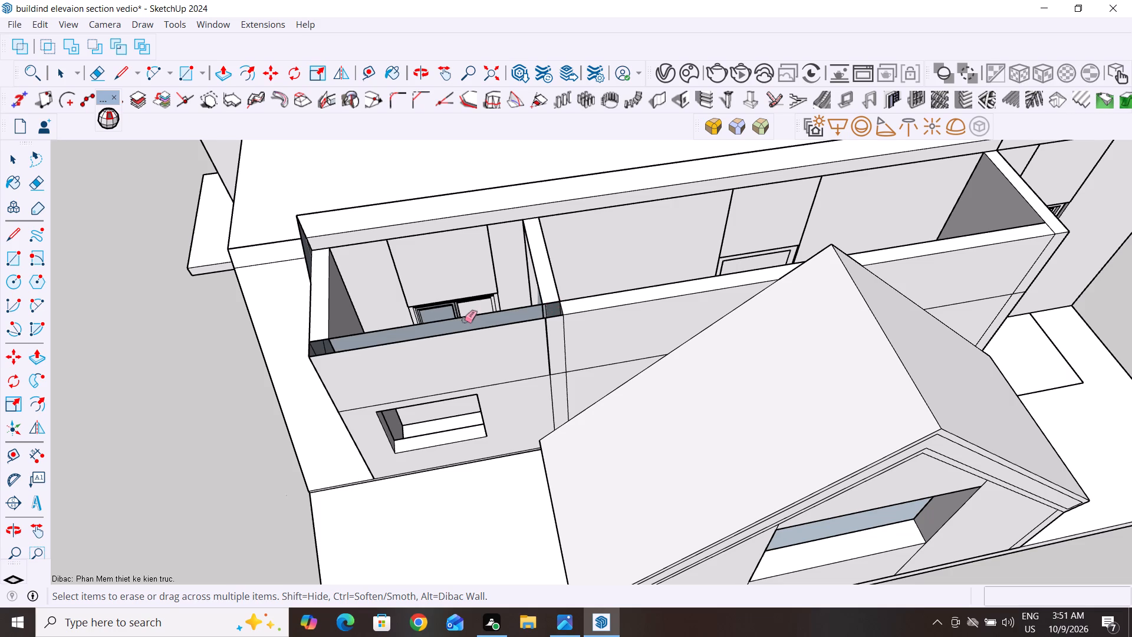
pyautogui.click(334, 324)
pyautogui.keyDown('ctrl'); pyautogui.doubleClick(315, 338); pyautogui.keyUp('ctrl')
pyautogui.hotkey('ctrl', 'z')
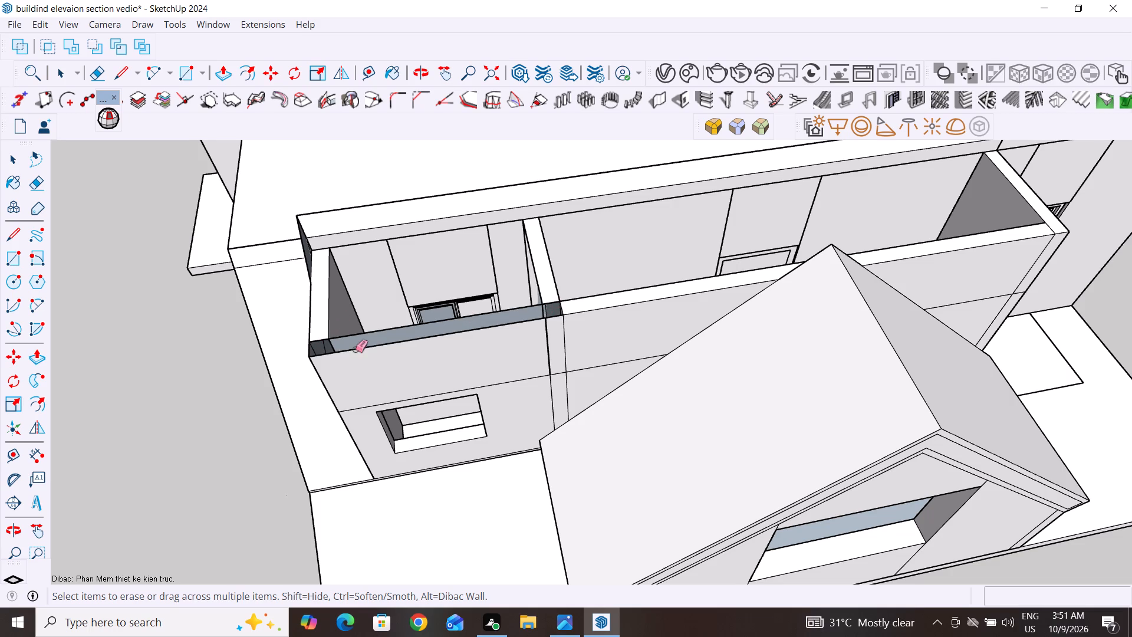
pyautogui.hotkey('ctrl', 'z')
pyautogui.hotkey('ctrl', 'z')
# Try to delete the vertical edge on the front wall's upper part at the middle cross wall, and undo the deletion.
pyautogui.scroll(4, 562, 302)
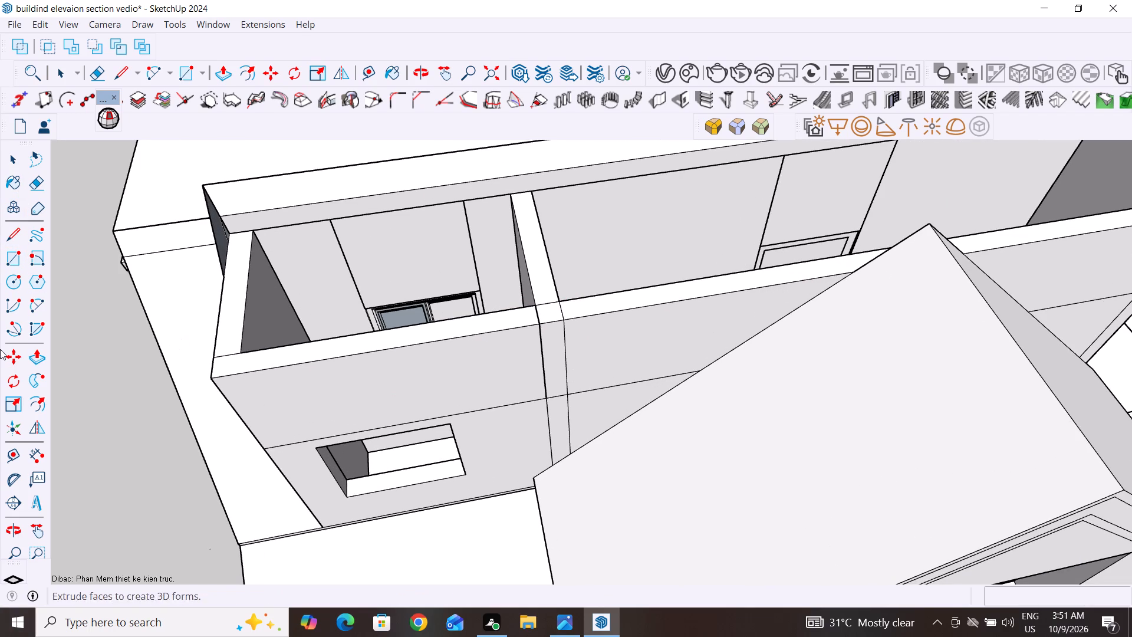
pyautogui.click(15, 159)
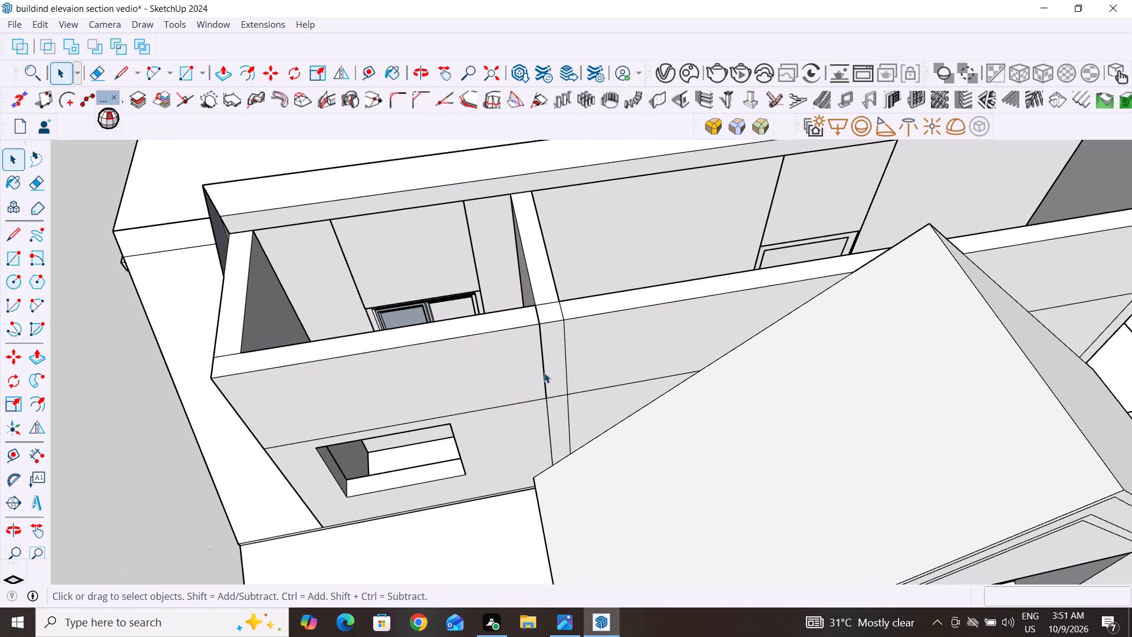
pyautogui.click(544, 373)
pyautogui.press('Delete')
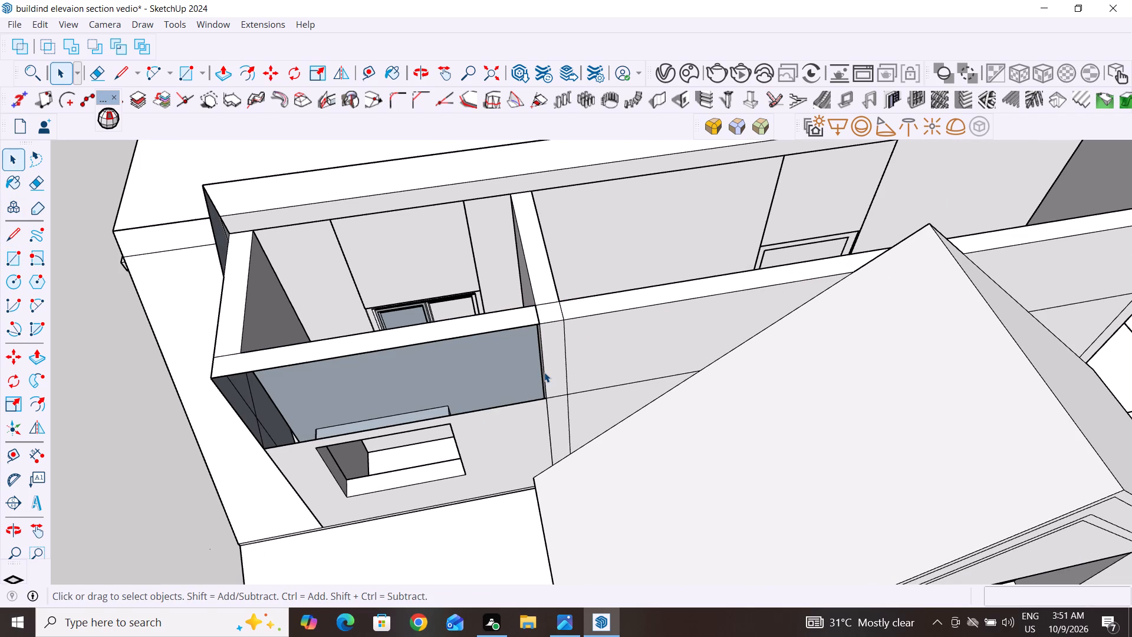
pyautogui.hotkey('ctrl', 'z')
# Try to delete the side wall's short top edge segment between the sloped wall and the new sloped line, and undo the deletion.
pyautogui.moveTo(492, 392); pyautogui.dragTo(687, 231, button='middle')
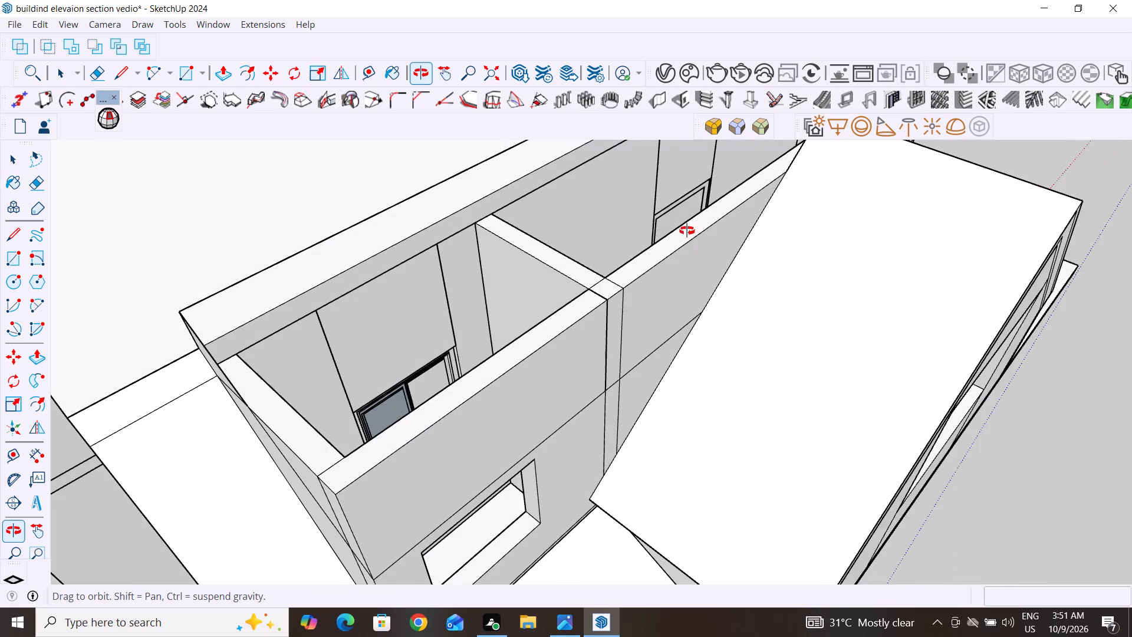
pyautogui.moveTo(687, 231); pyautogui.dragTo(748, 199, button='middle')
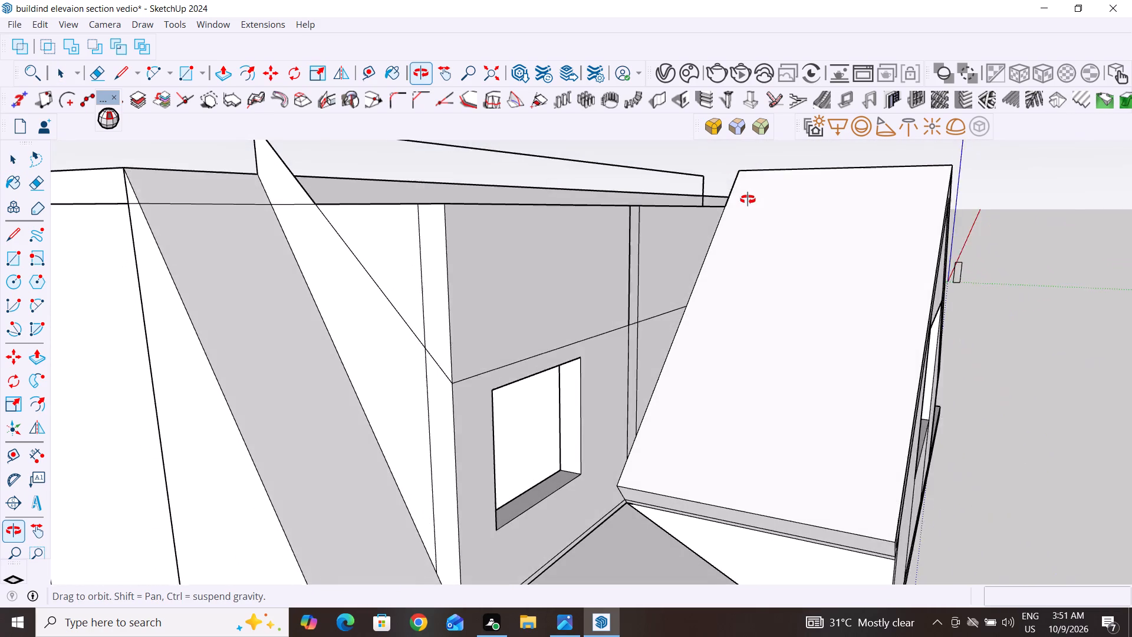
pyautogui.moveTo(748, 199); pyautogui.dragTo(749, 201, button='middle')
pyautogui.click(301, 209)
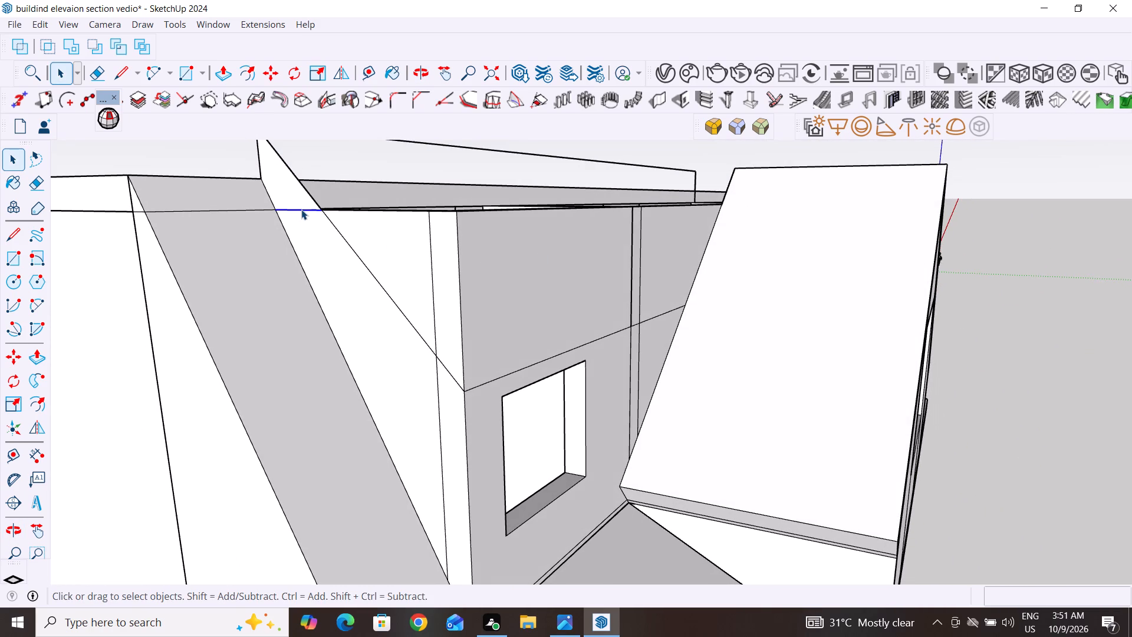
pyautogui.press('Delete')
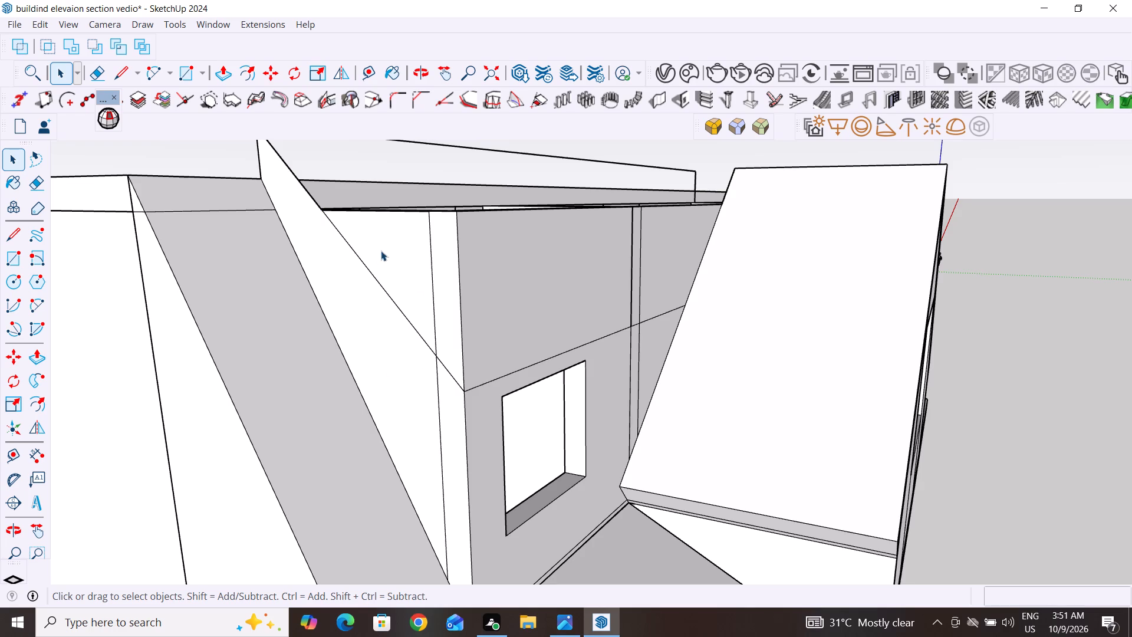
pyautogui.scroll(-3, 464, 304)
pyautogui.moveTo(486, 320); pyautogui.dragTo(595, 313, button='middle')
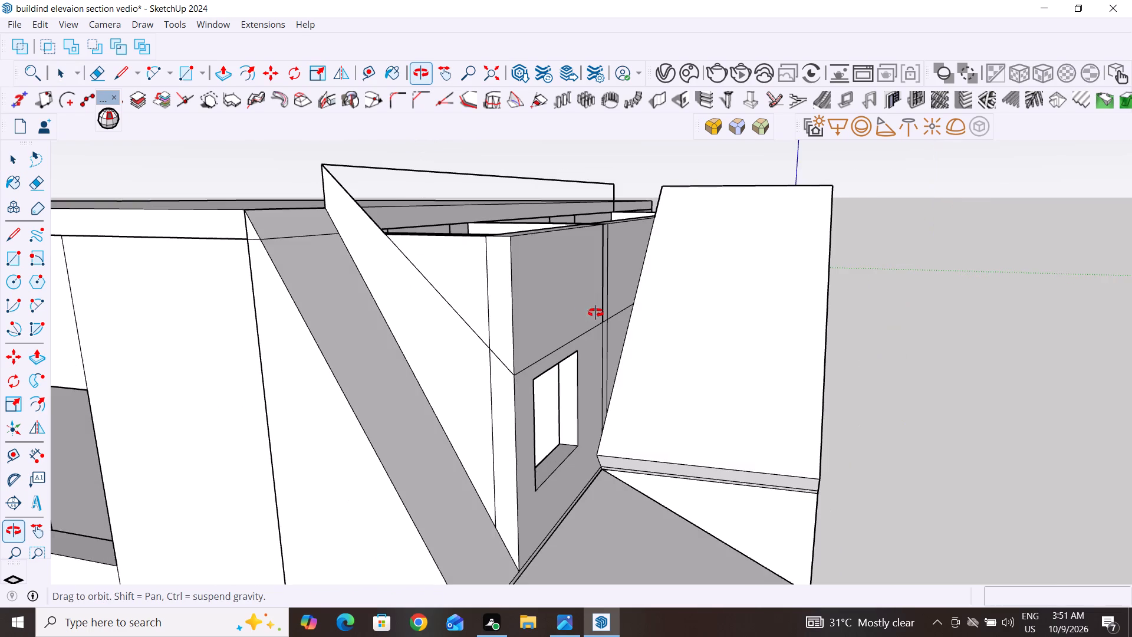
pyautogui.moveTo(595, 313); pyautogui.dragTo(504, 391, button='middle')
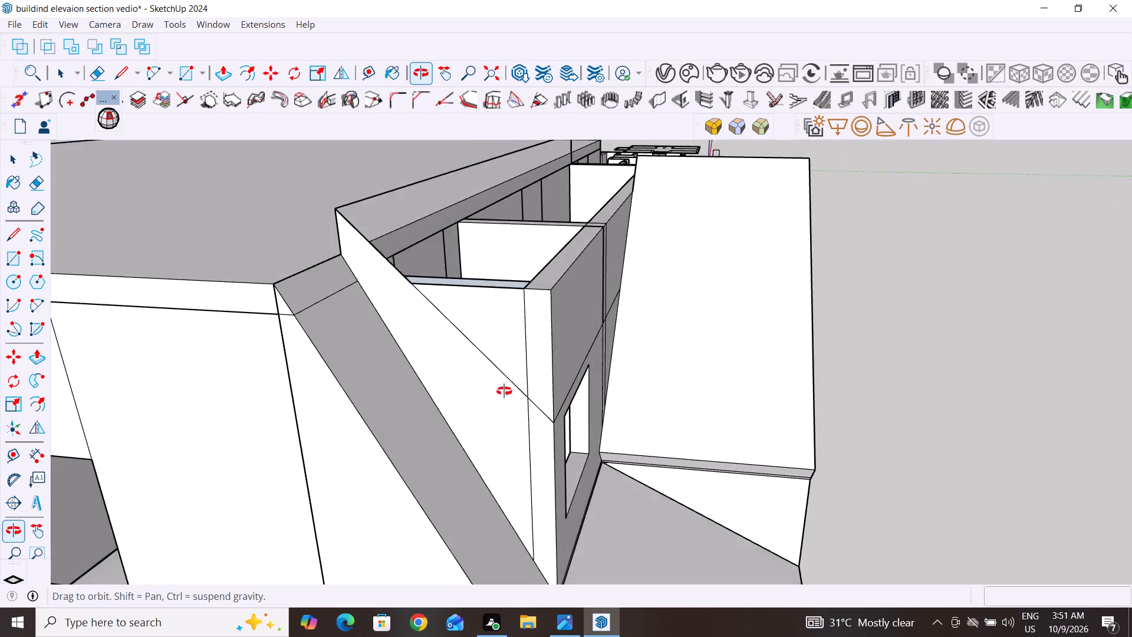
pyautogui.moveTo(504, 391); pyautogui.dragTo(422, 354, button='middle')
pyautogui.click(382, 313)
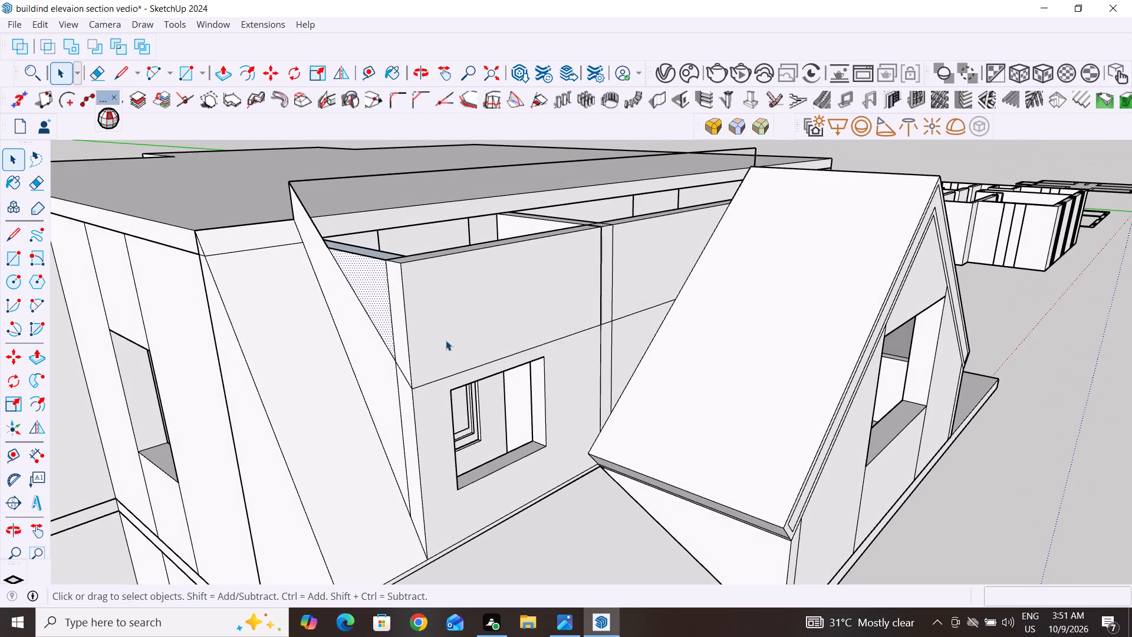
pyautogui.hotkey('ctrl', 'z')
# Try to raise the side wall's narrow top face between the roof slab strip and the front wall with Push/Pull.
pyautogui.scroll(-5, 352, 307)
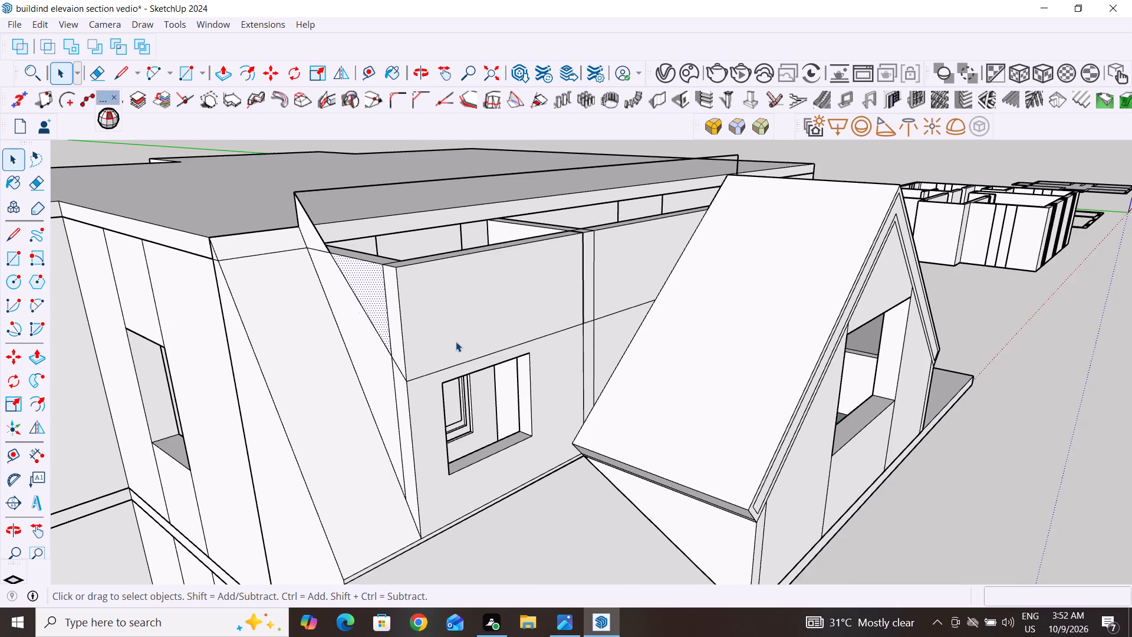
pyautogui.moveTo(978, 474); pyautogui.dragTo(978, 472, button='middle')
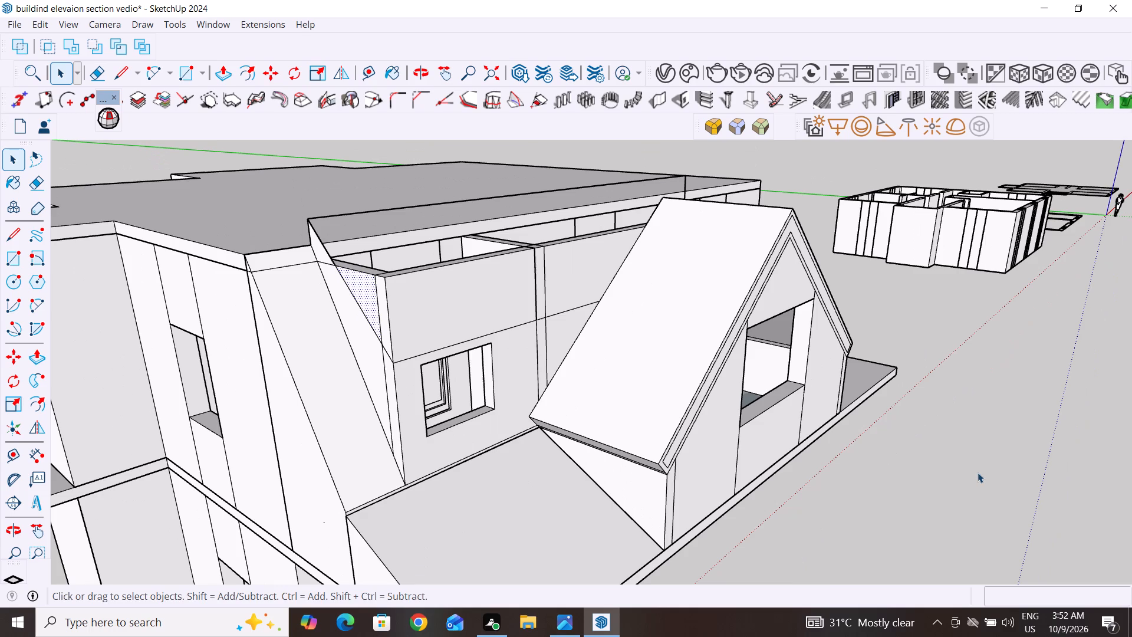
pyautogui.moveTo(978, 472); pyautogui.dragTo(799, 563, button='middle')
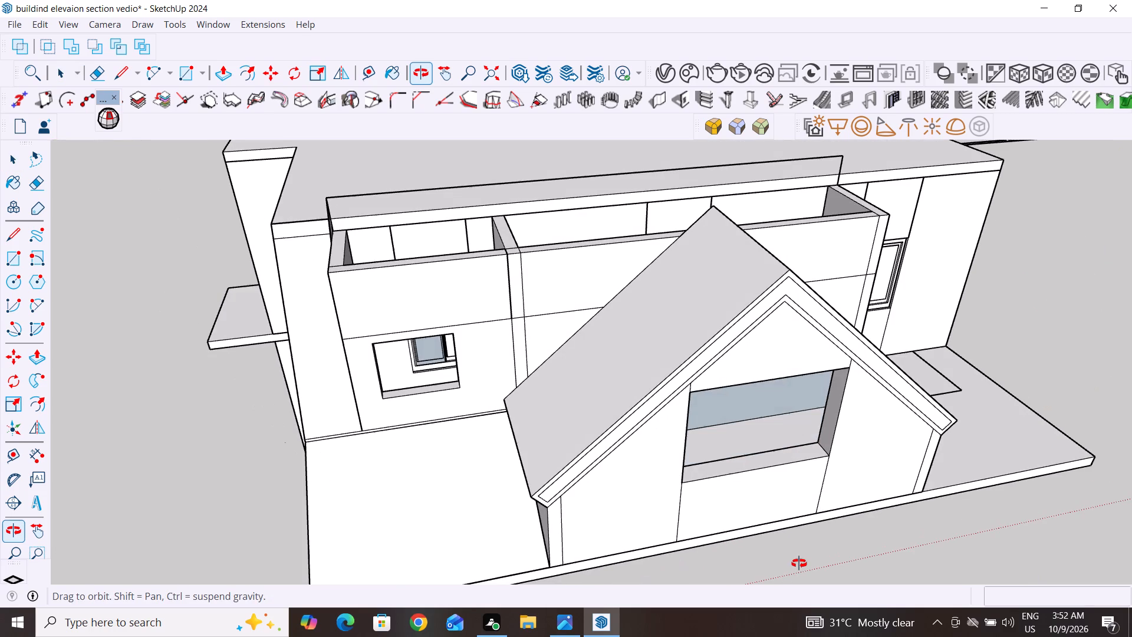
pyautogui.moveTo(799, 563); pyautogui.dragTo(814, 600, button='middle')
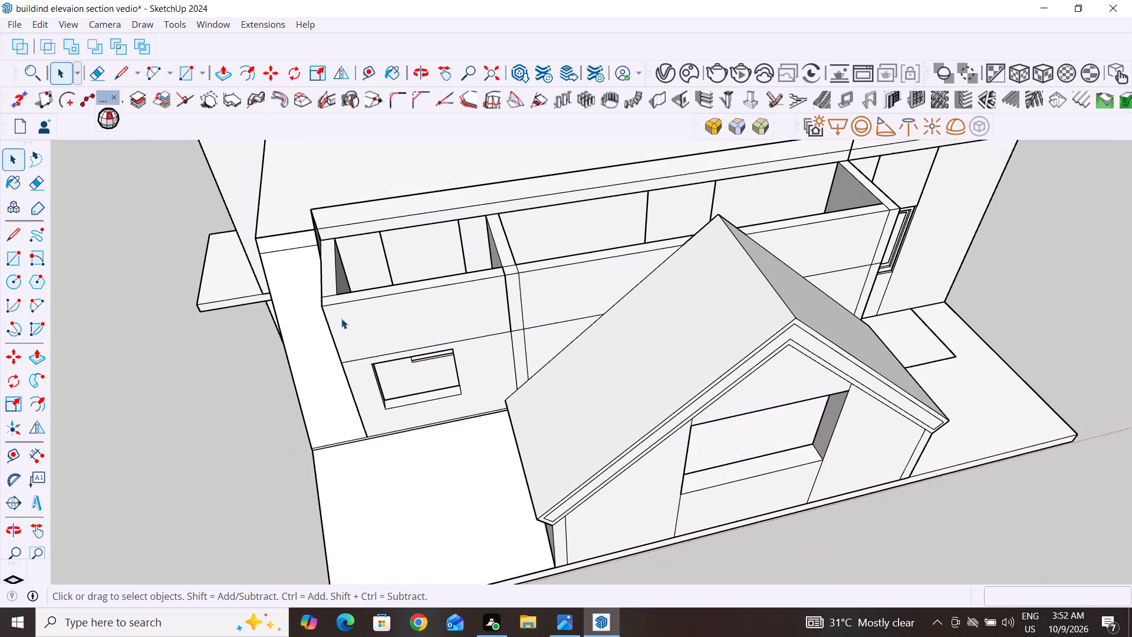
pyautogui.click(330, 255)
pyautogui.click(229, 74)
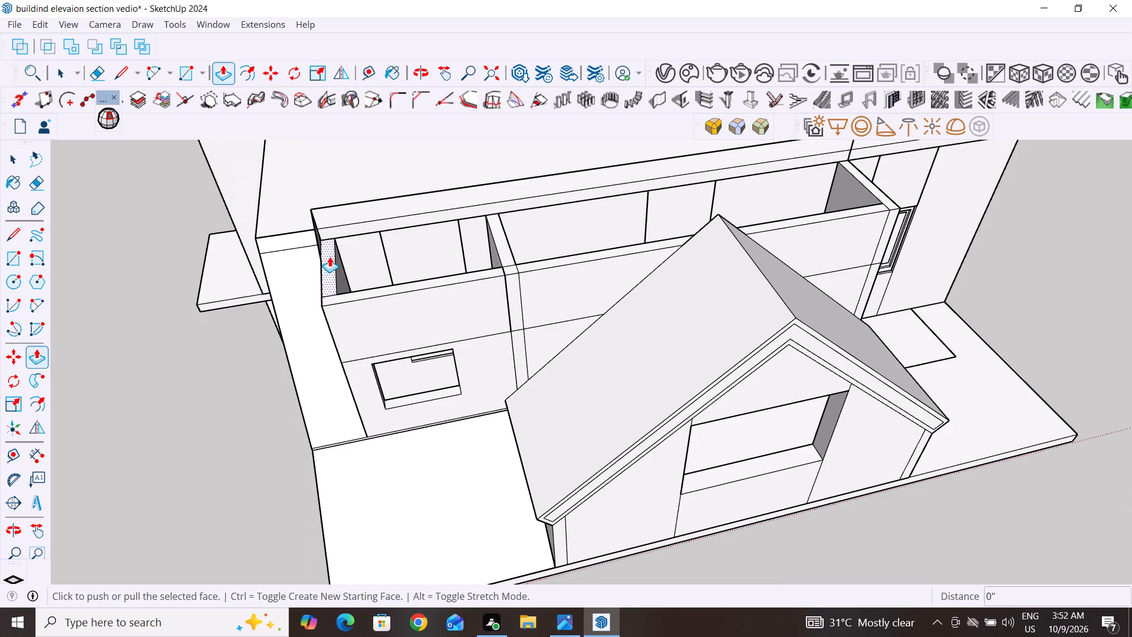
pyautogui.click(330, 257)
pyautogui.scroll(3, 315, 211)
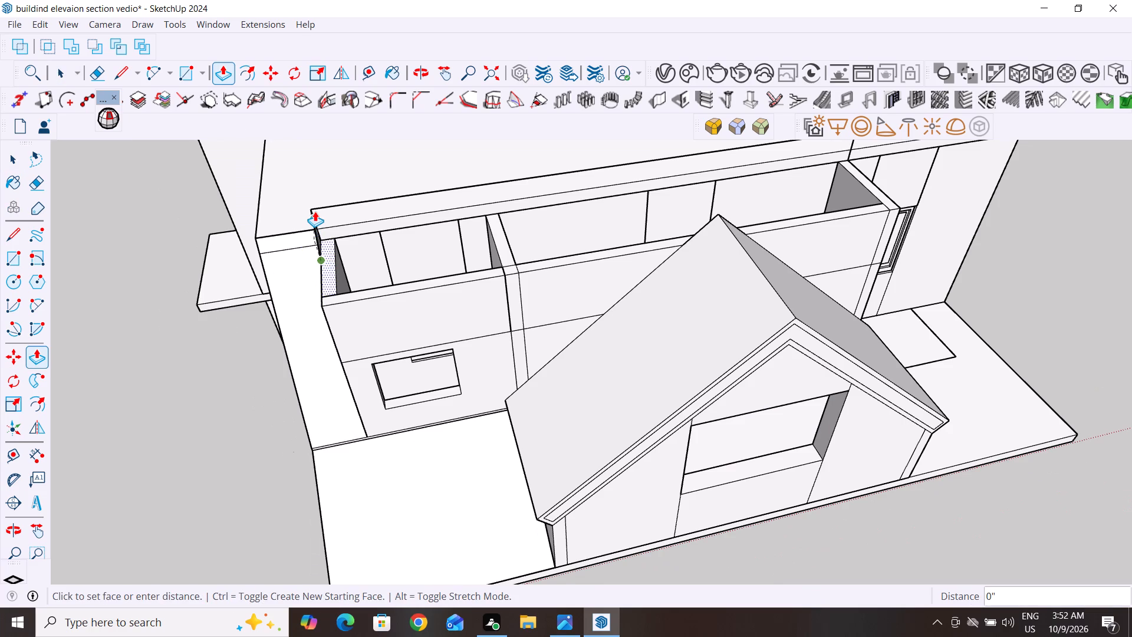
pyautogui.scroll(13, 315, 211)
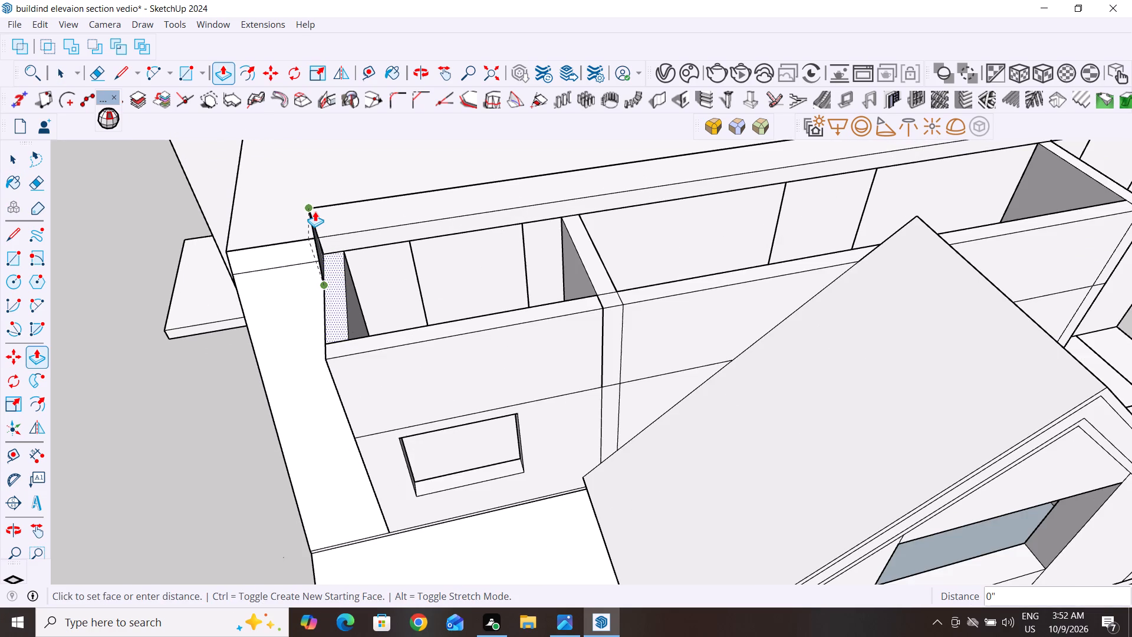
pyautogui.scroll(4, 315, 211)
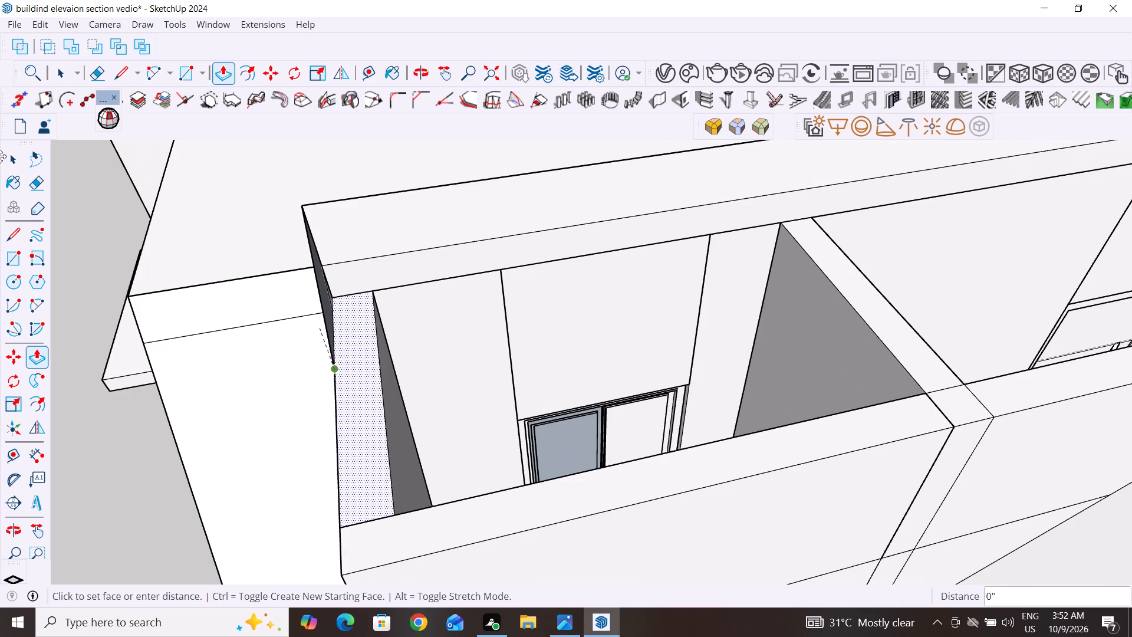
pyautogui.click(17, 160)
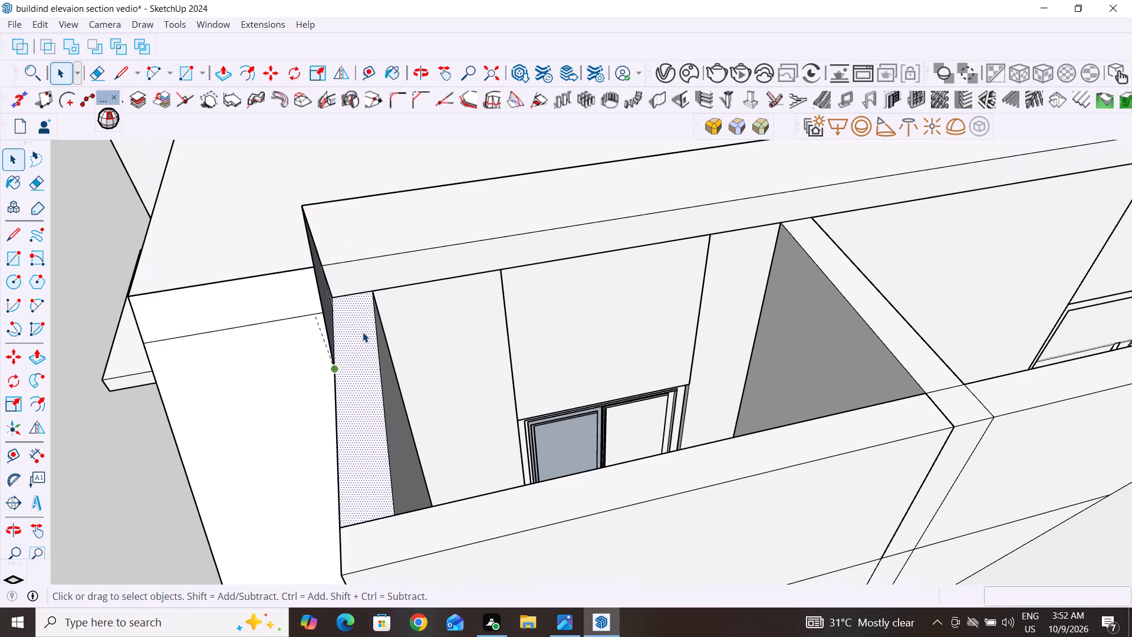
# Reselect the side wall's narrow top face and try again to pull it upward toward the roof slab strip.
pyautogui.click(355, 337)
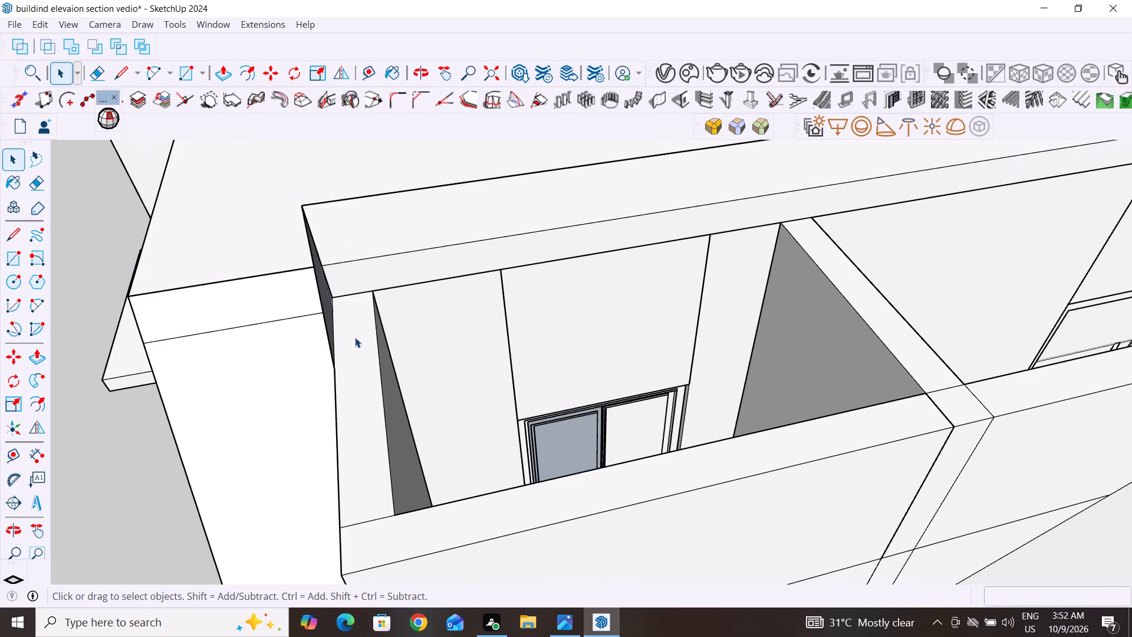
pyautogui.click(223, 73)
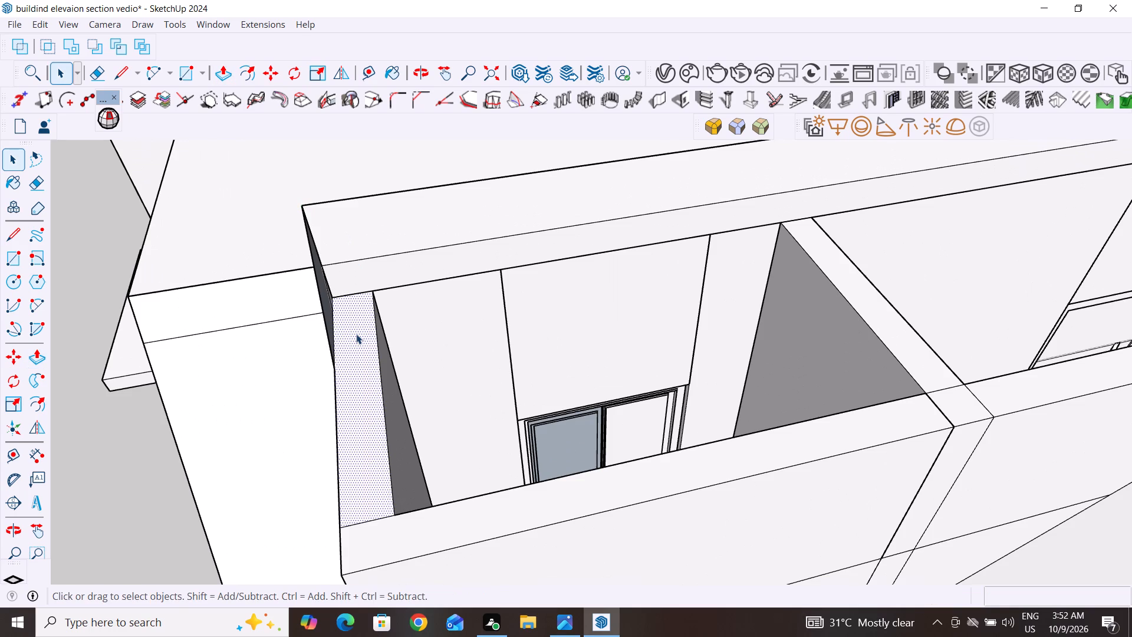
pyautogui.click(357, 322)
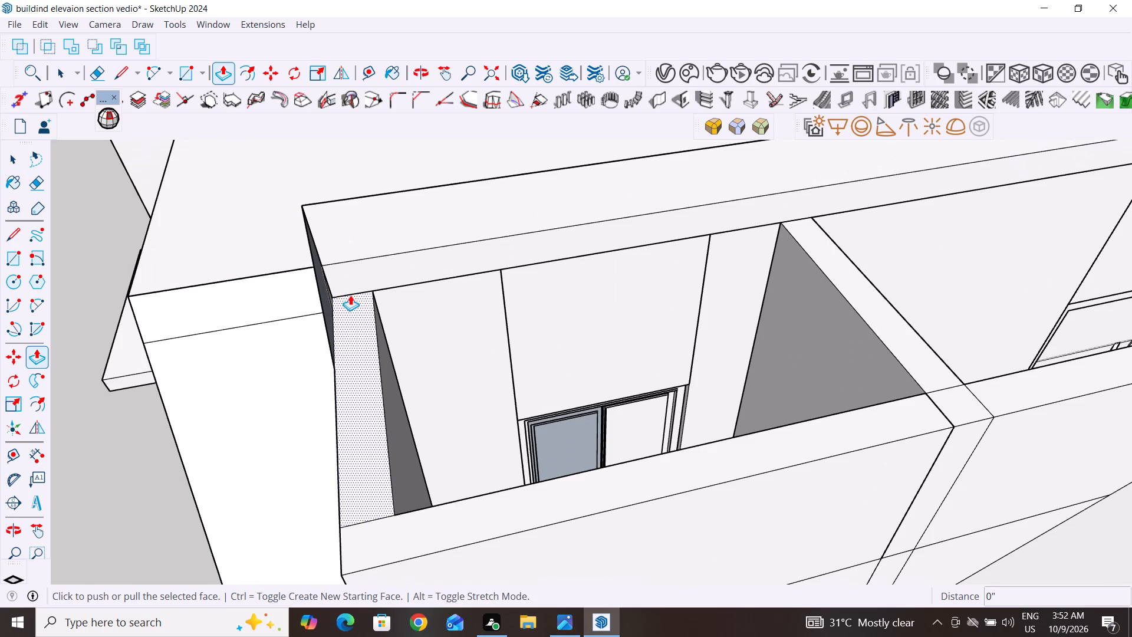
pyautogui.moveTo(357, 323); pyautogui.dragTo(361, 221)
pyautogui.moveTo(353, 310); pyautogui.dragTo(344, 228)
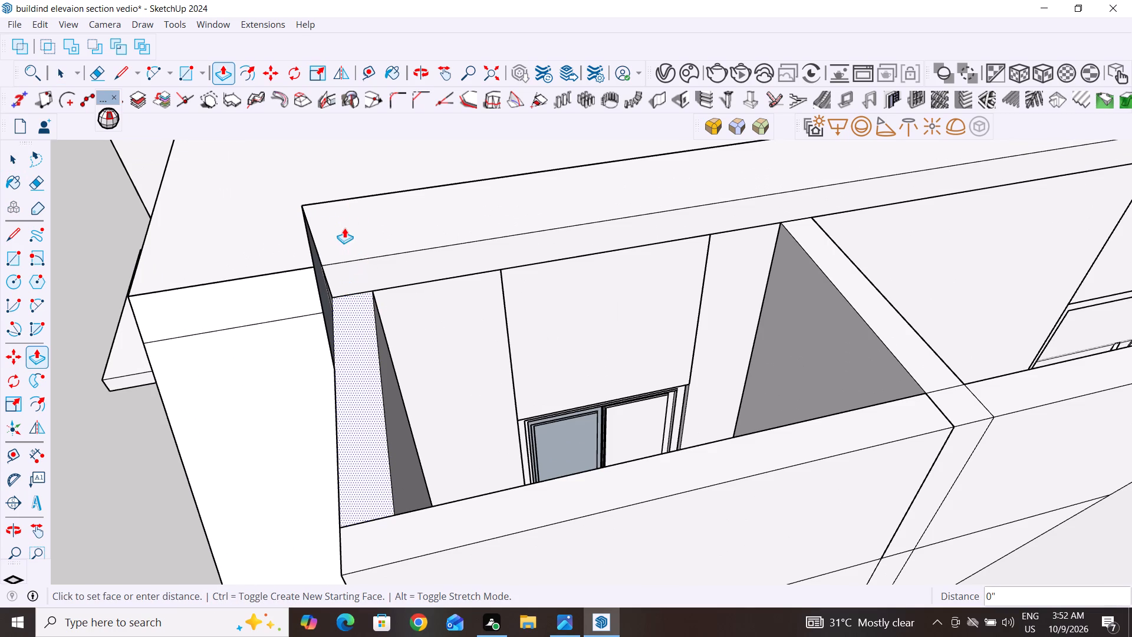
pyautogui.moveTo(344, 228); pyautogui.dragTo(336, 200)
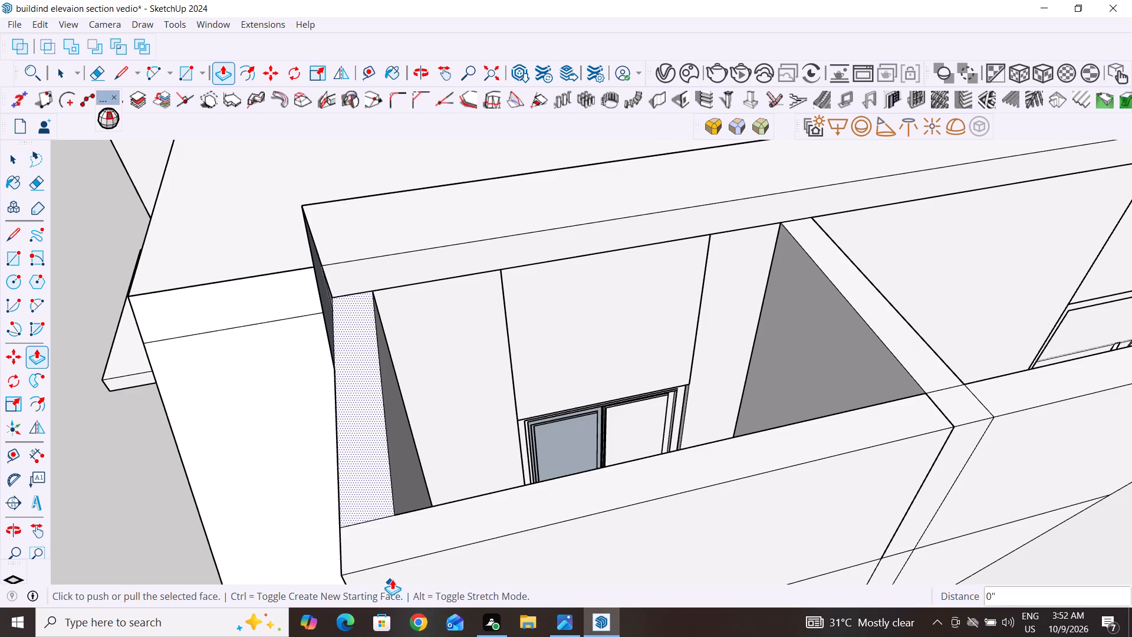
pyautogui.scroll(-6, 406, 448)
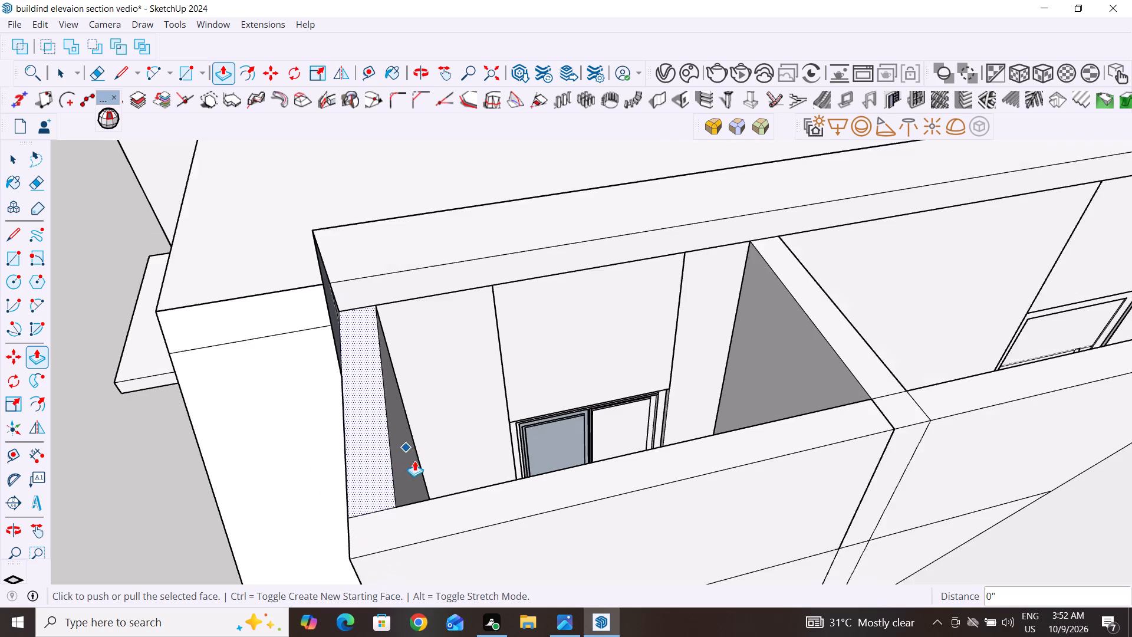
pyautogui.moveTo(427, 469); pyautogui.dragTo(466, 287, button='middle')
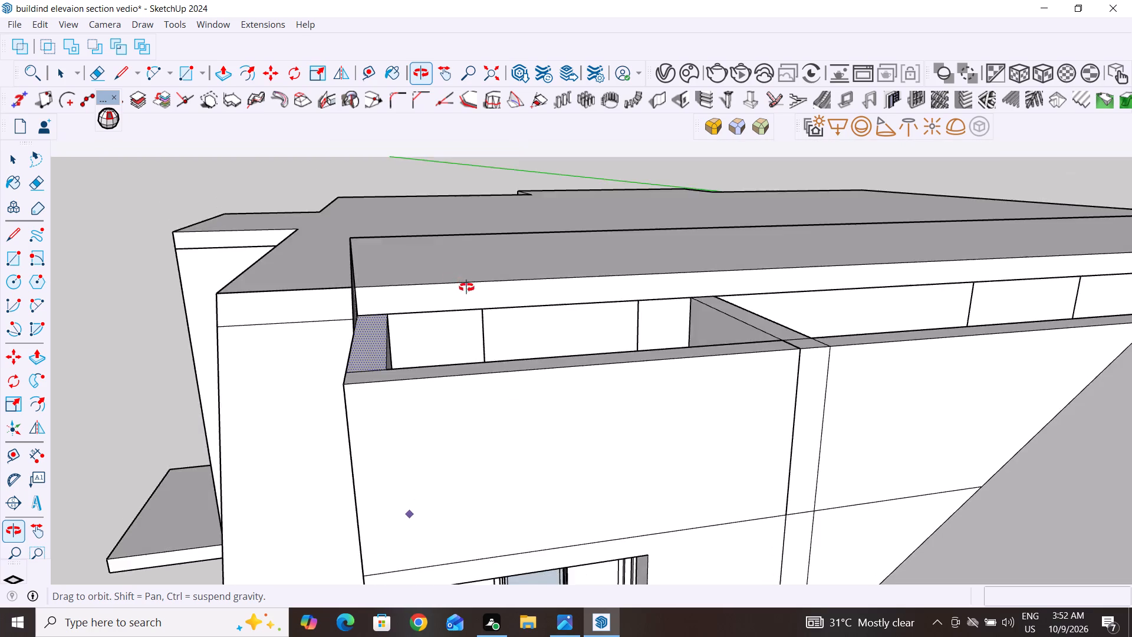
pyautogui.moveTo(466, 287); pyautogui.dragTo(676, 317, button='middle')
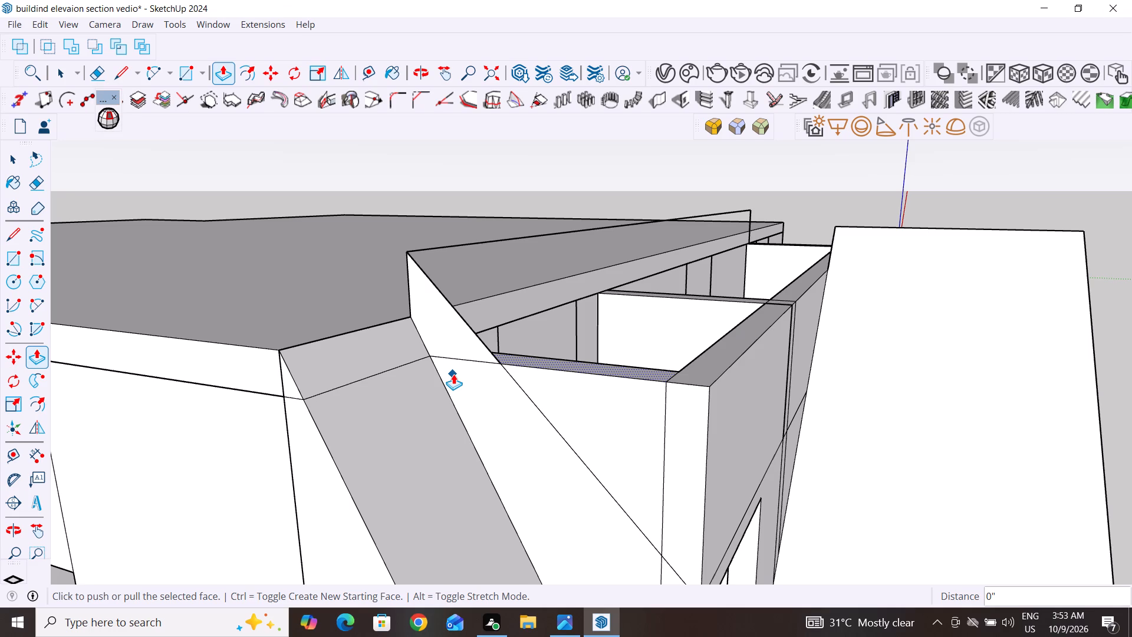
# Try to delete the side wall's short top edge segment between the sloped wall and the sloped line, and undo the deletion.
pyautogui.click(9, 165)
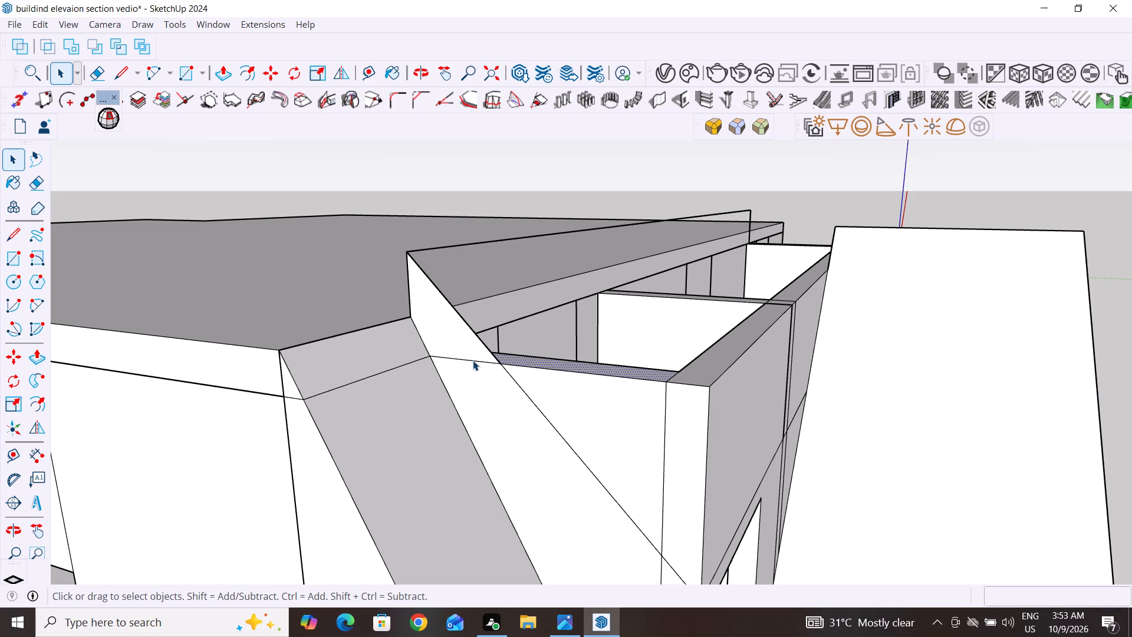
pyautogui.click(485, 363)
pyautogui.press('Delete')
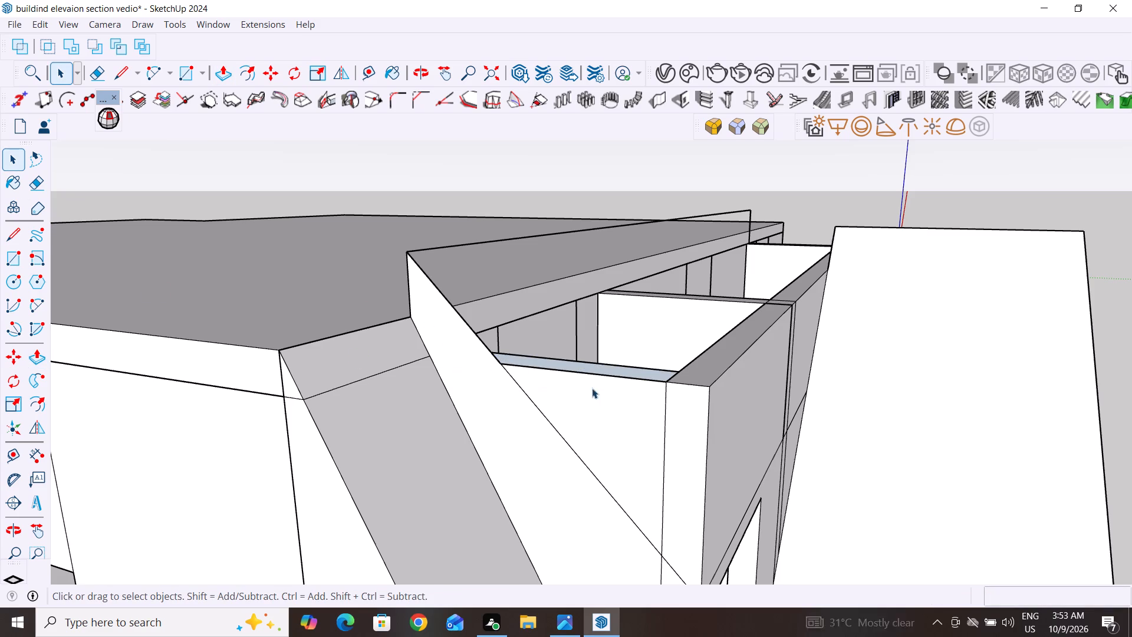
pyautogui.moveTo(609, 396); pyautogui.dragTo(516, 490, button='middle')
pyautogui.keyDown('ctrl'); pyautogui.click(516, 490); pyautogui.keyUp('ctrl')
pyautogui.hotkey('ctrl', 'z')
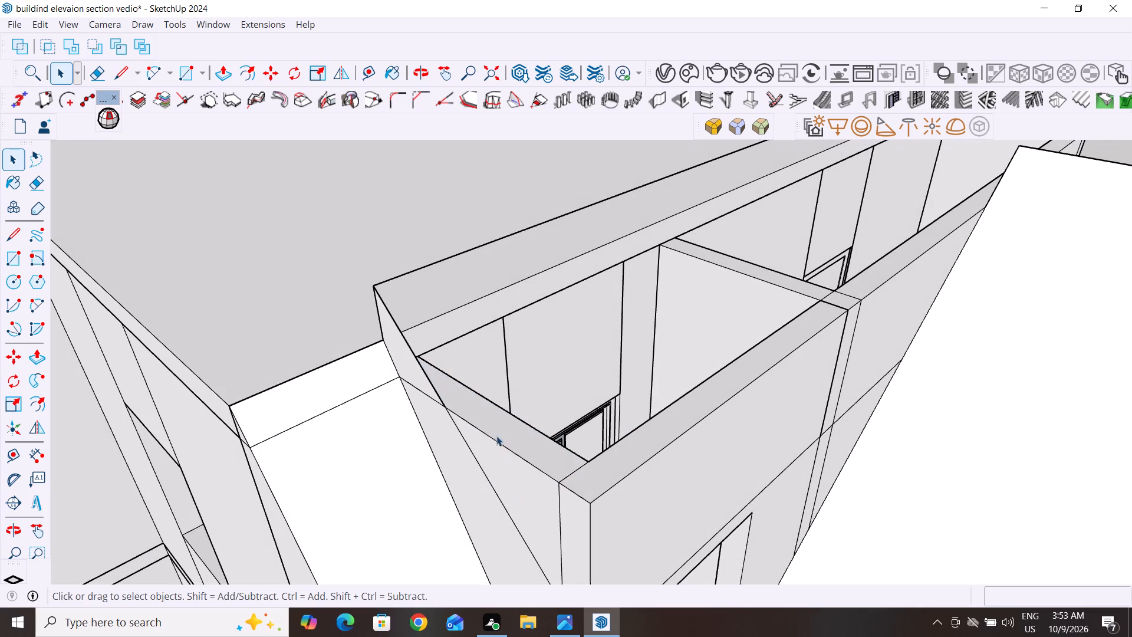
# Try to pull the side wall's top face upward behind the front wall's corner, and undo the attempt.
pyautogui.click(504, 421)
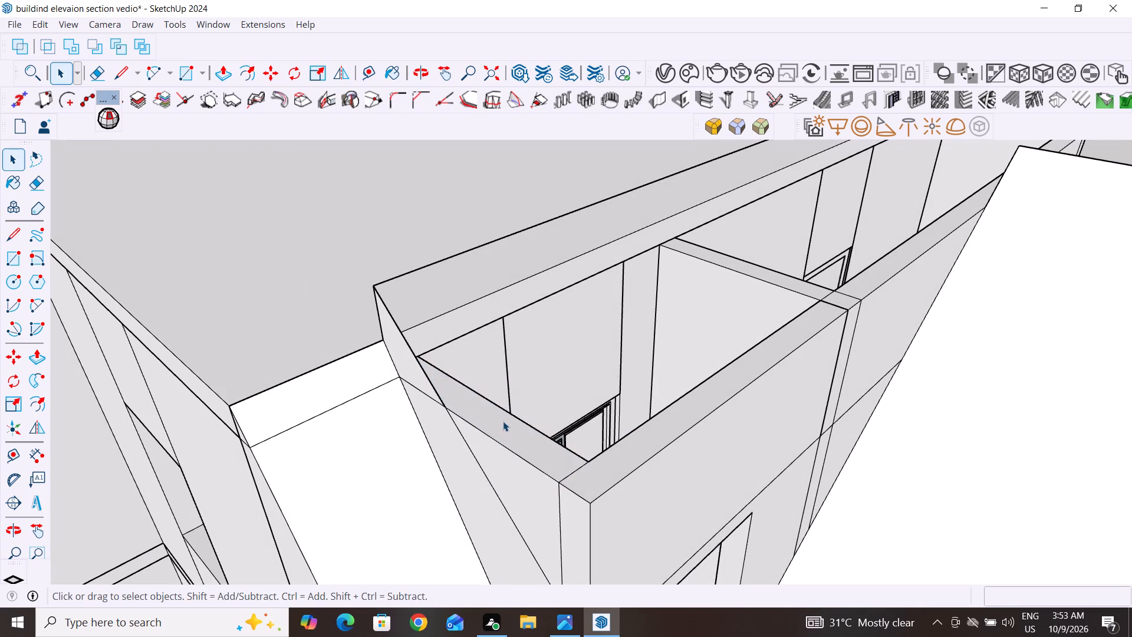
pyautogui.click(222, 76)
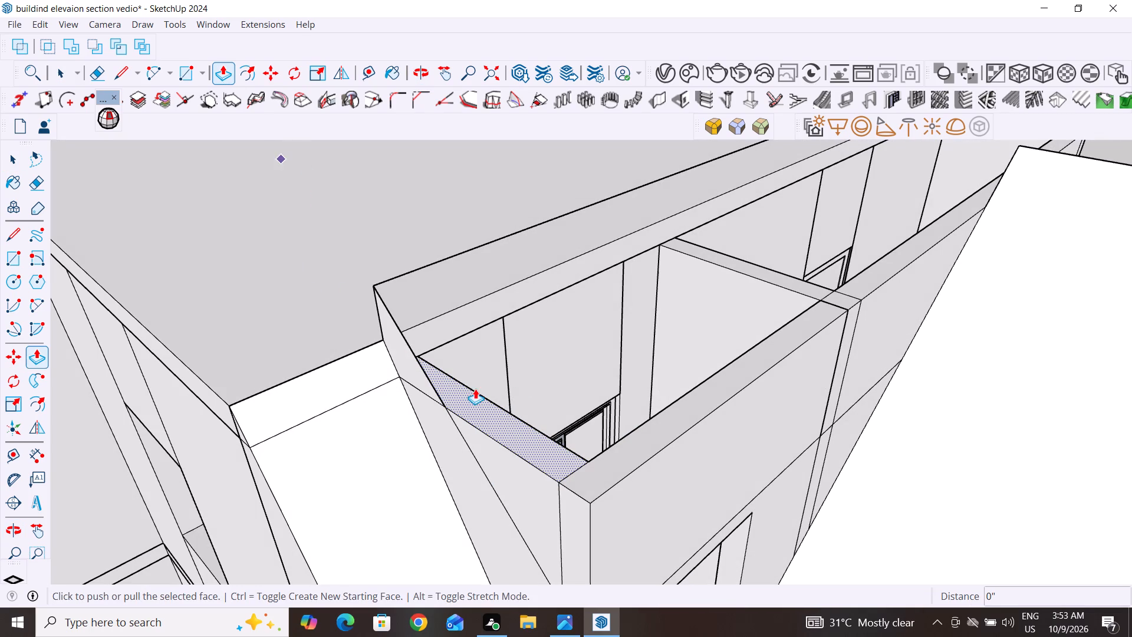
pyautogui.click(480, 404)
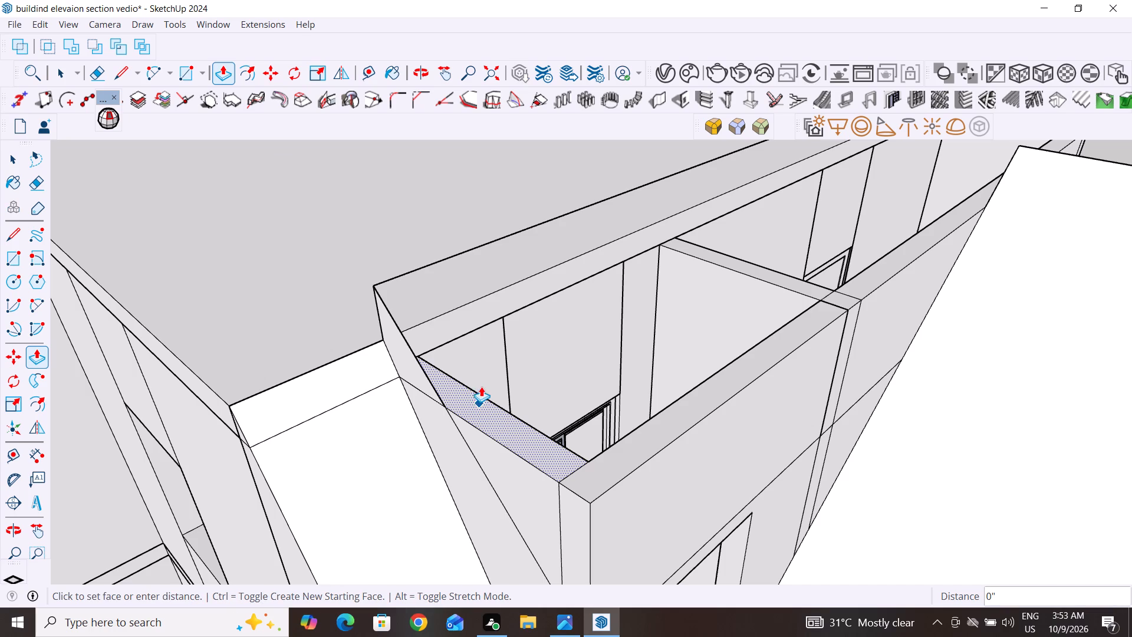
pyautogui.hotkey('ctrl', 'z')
# Pull the top face of the front wall section above the window up about 1' 7".
pyautogui.moveTo(696, 392); pyautogui.dragTo(745, 309)
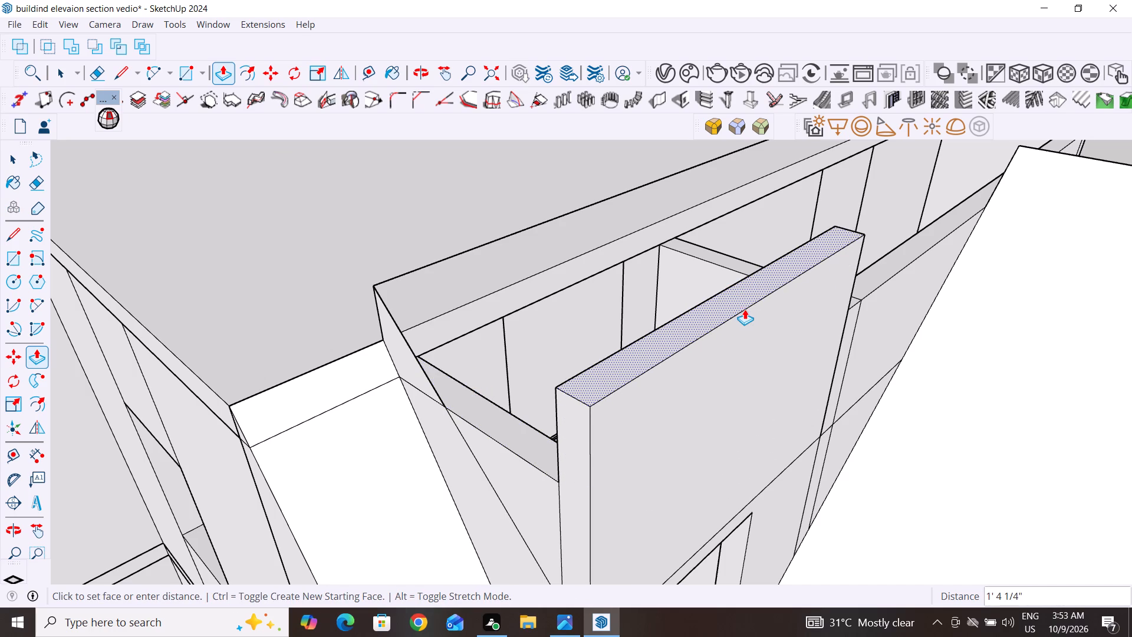
pyautogui.moveTo(745, 309); pyautogui.dragTo(735, 292)
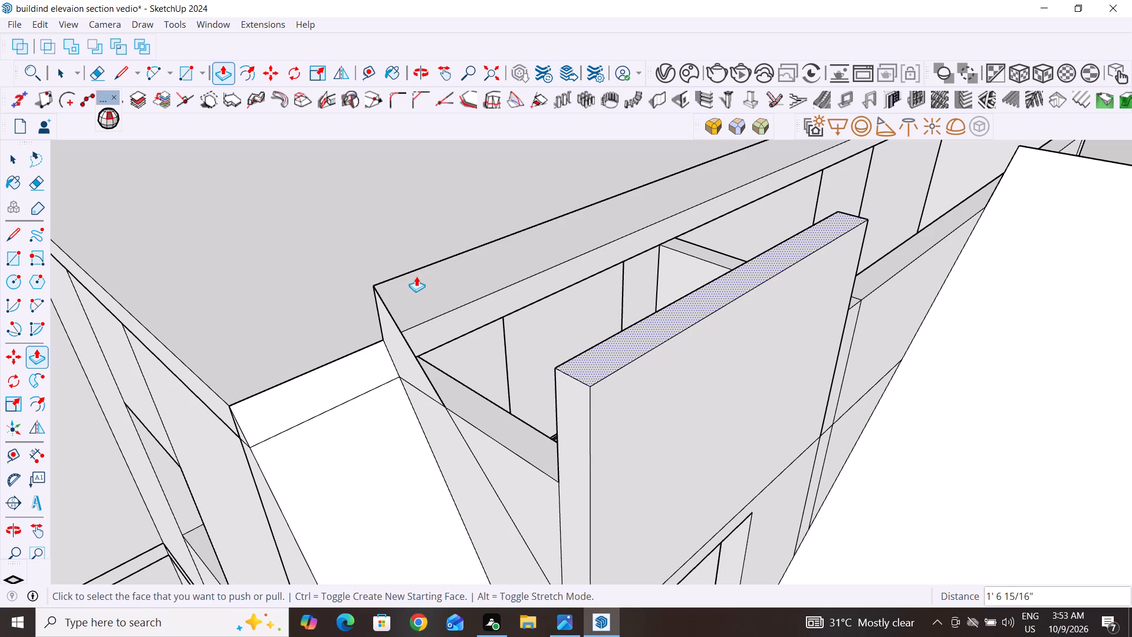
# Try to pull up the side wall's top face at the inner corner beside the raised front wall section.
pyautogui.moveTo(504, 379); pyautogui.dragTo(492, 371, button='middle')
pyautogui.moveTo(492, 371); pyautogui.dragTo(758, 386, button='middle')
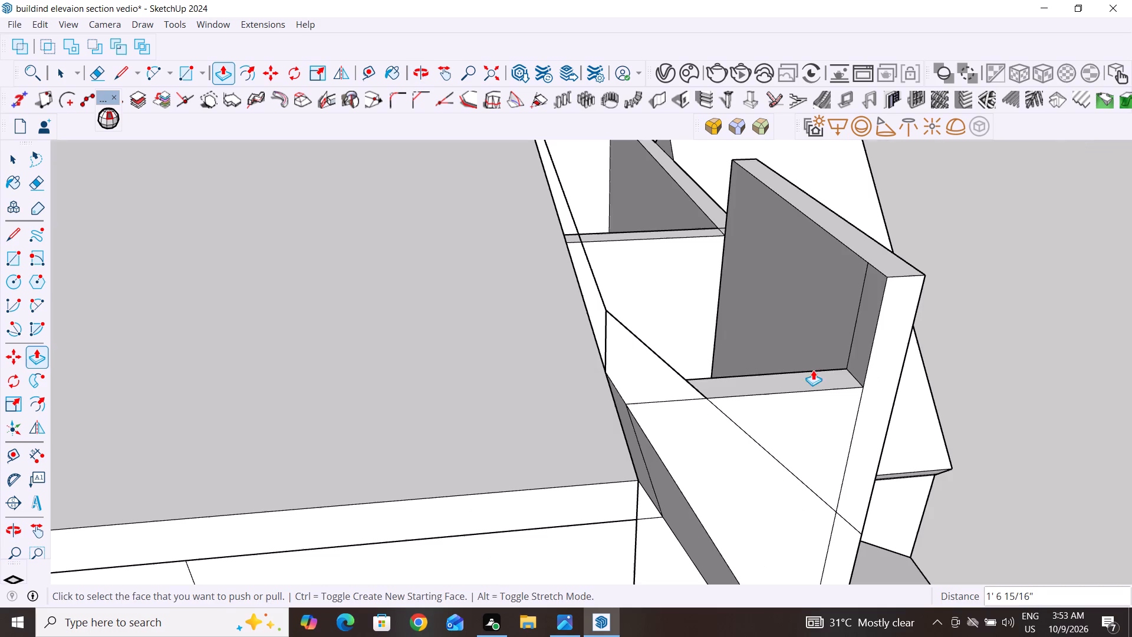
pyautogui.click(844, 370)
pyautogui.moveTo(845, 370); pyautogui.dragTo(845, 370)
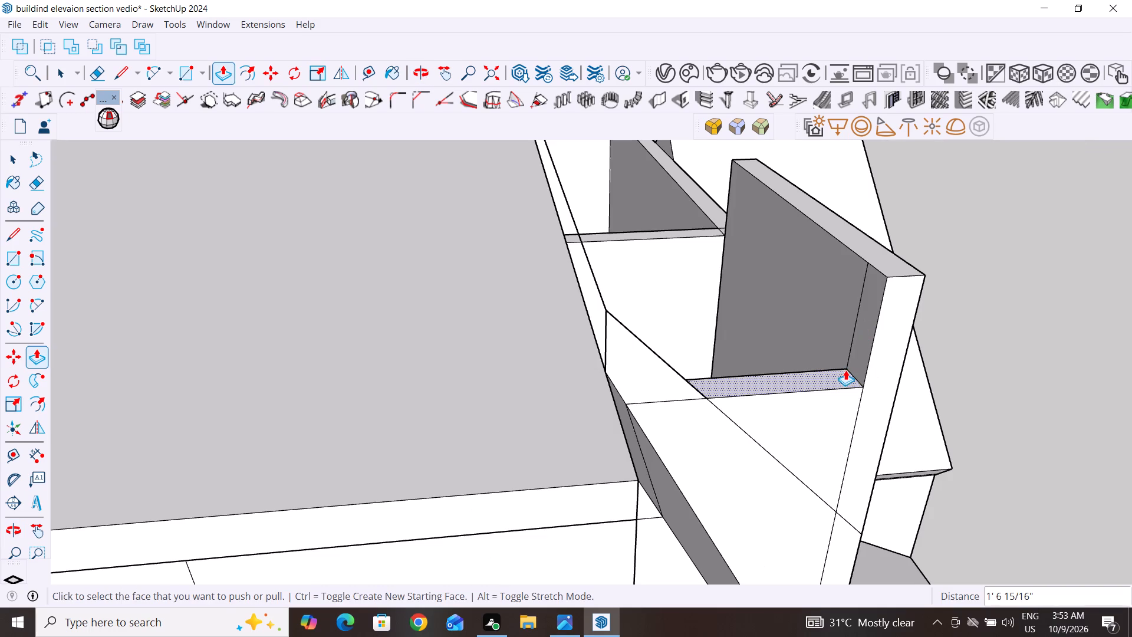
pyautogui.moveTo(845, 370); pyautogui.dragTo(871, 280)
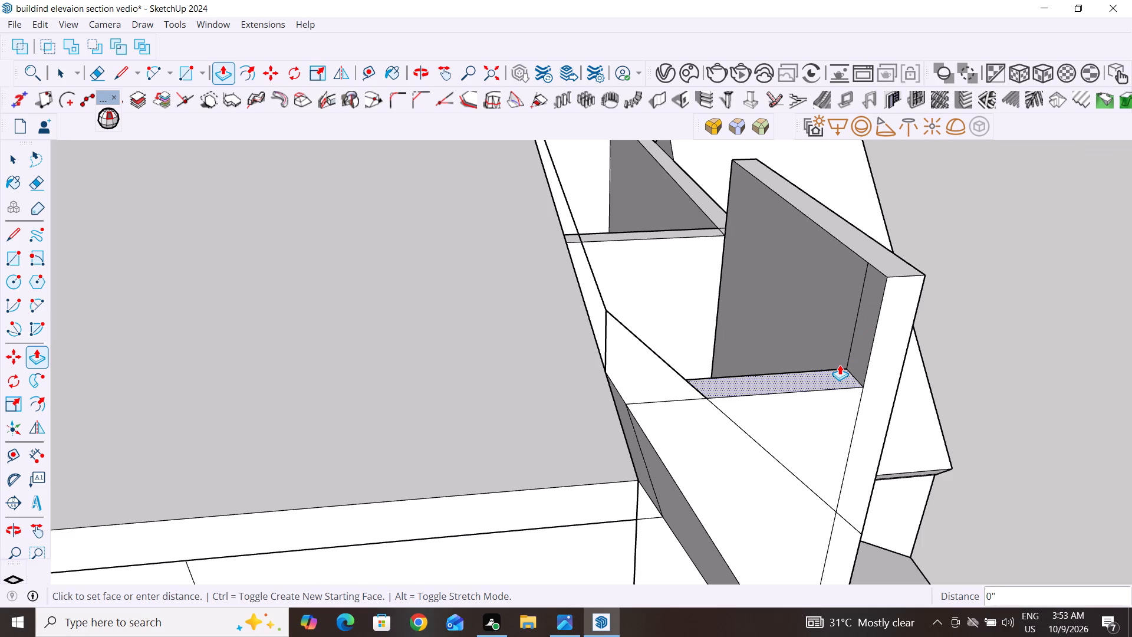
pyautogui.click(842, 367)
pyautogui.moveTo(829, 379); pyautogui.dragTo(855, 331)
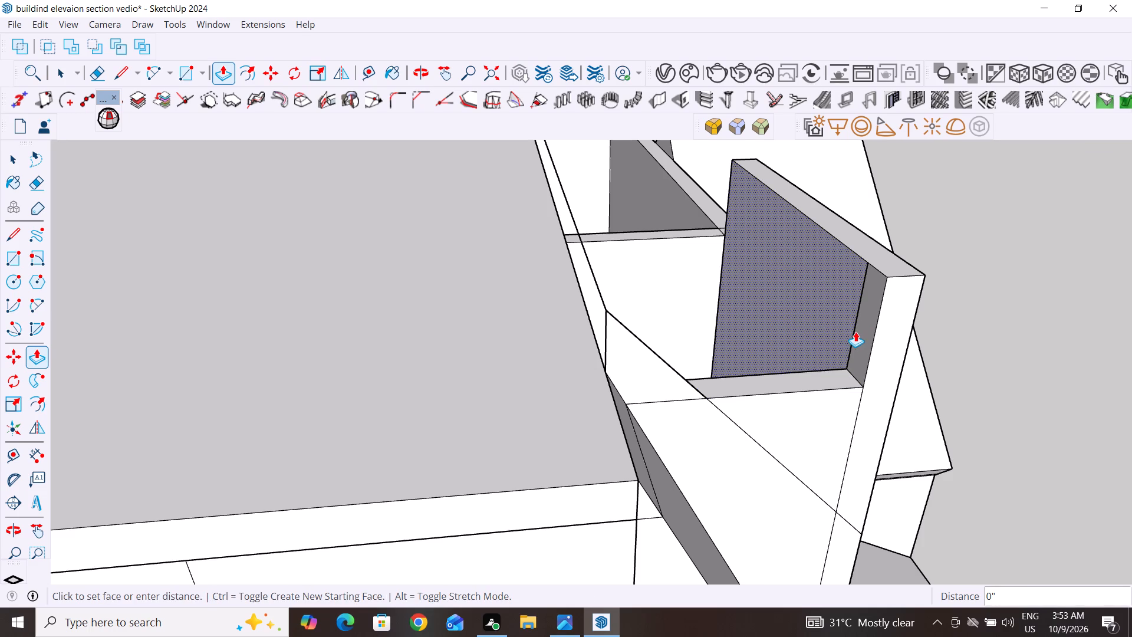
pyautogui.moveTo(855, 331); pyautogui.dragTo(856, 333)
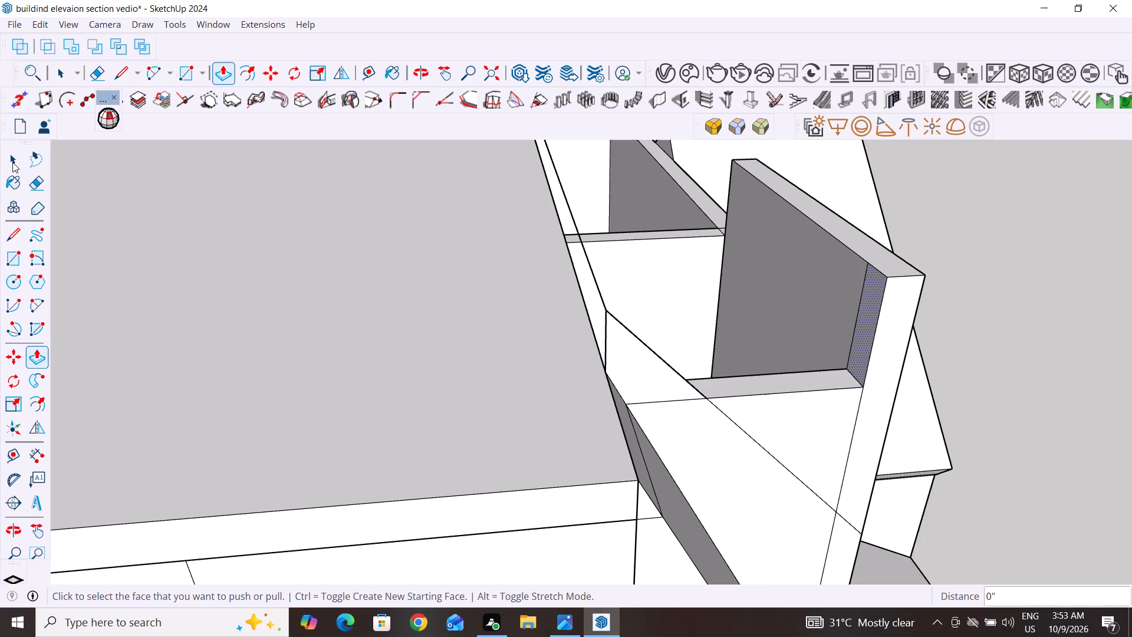
# Draw a line about 3' 6" long from the raised front wall's top inner corner to the roof slab's front corner, closing the side wall.
pyautogui.click(13, 162)
pyautogui.click(15, 237)
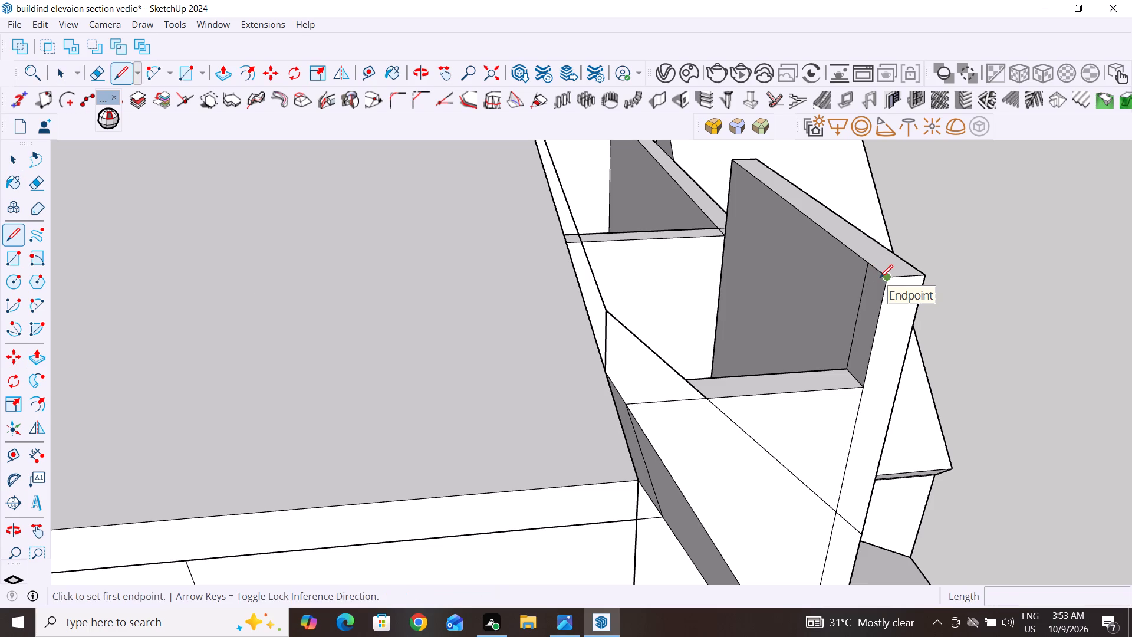
pyautogui.click(887, 279)
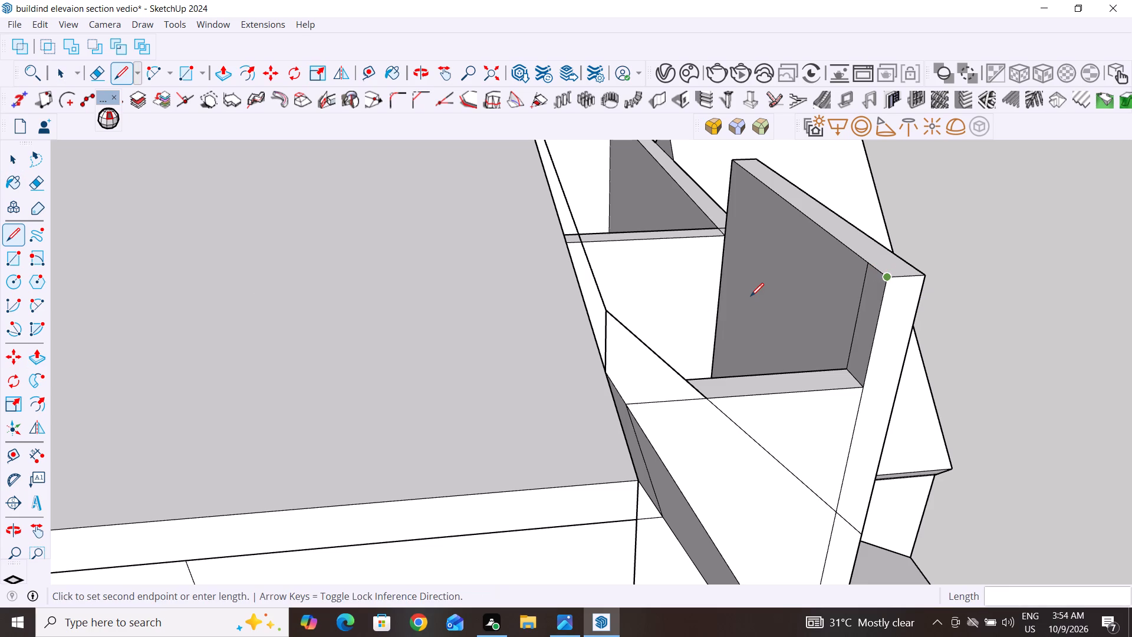
pyautogui.click(606, 313)
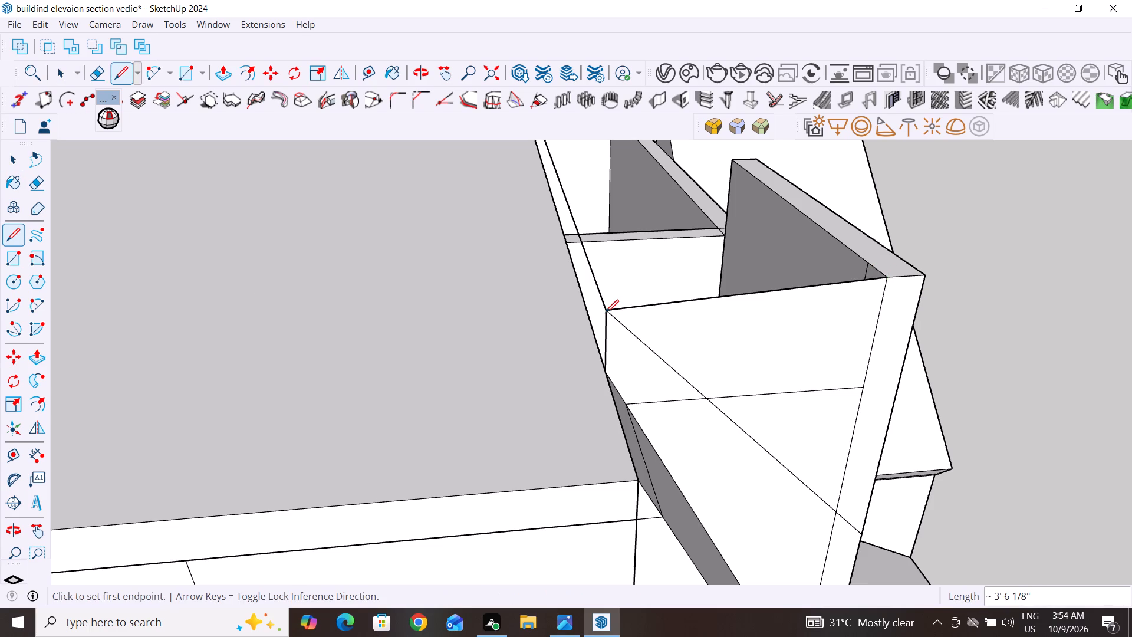
pyautogui.click(14, 162)
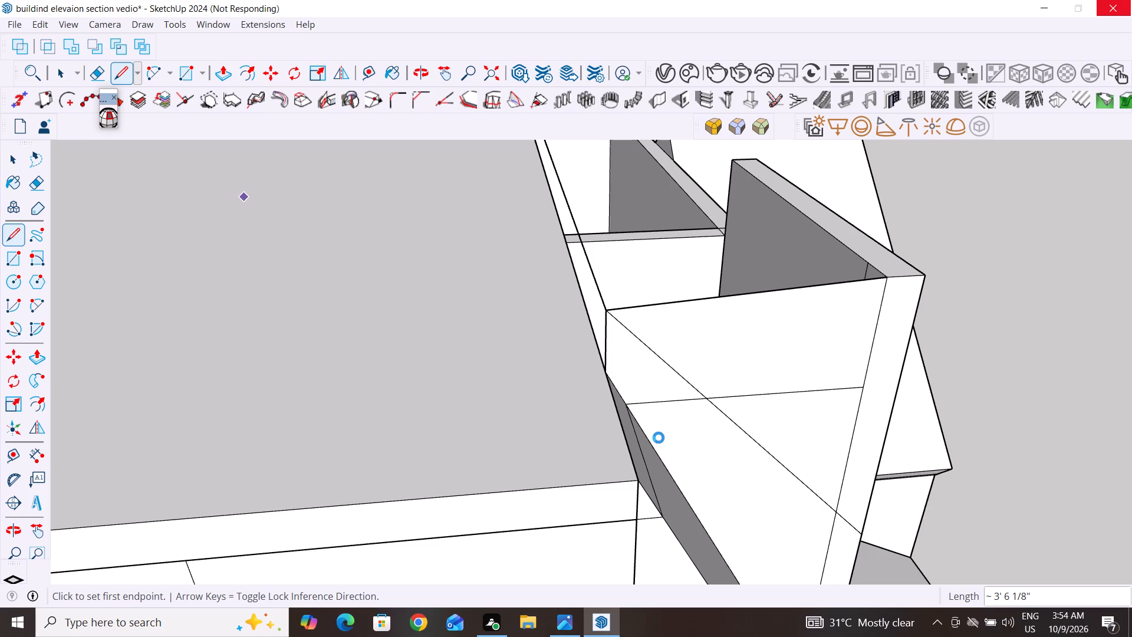
# Pull the small top face where the cross wall meets the front wall up 1' 6 15/16", level with the raised section above the window.
pyautogui.scroll(-1, 646, 429)
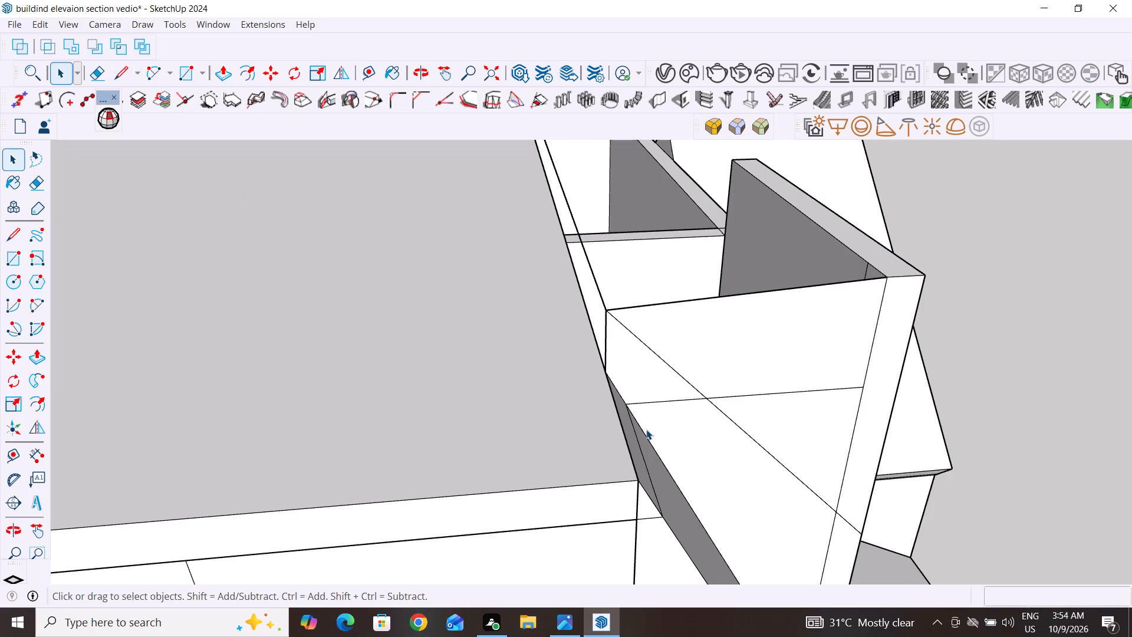
pyautogui.scroll(-2, 646, 429)
pyautogui.moveTo(881, 406); pyautogui.dragTo(715, 385, button='middle')
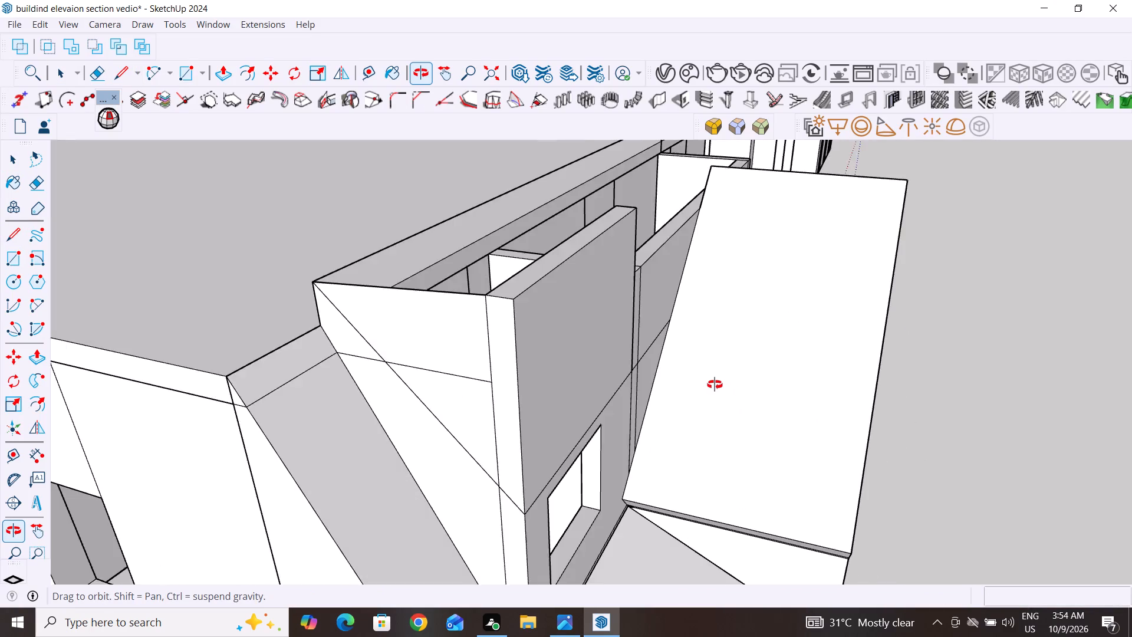
pyautogui.moveTo(715, 385); pyautogui.dragTo(442, 508, button='middle')
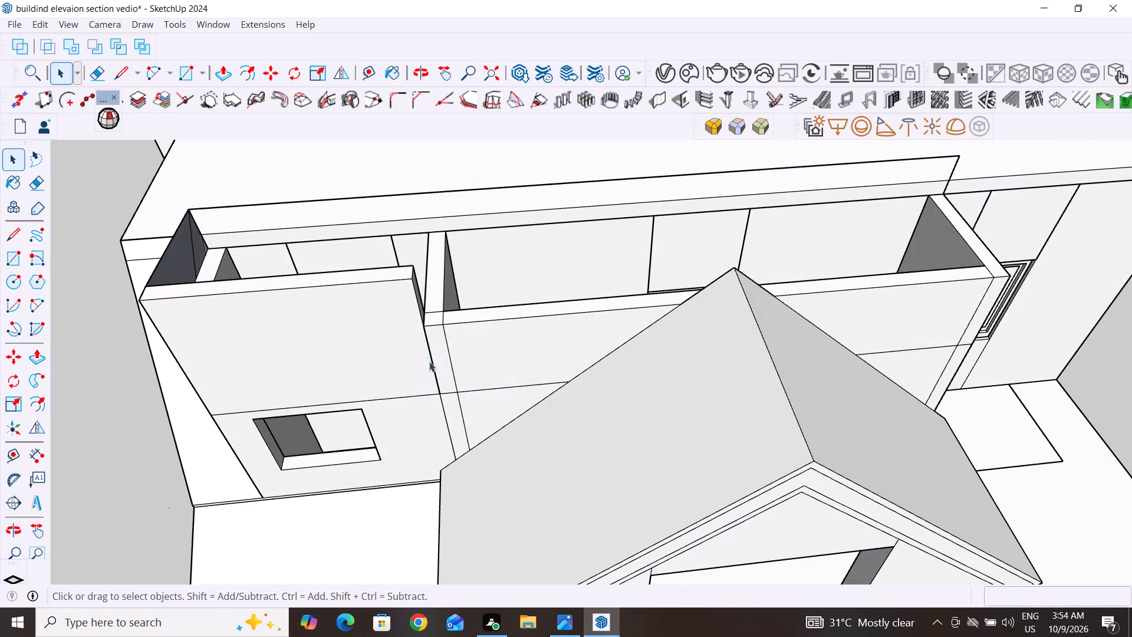
pyautogui.scroll(5, 425, 346)
pyautogui.scroll(-4, 426, 332)
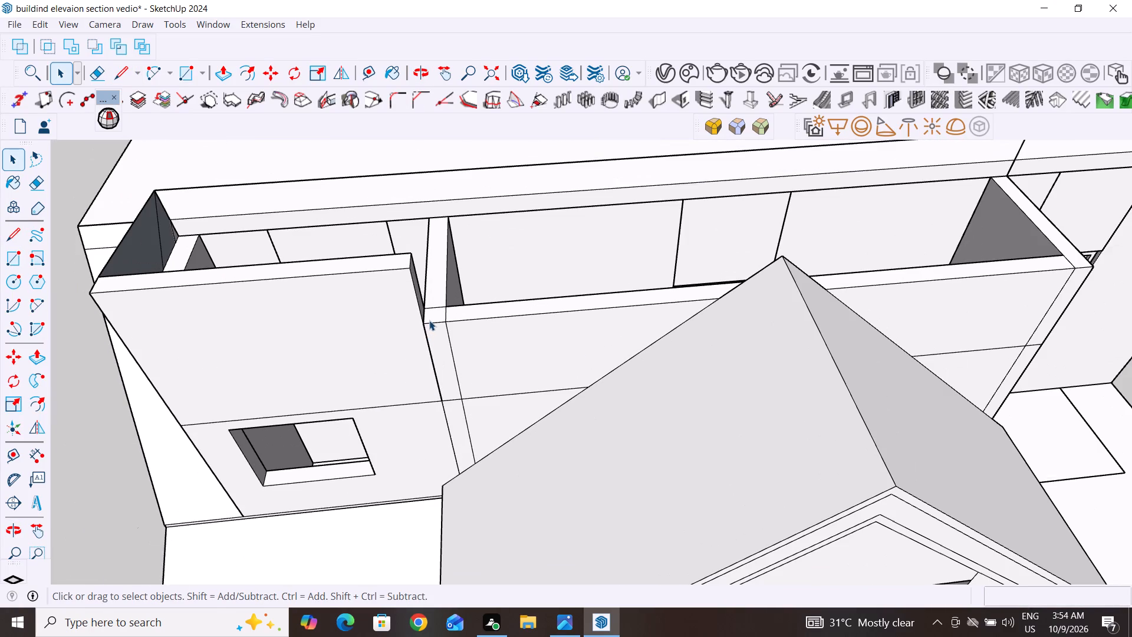
pyautogui.click(437, 316)
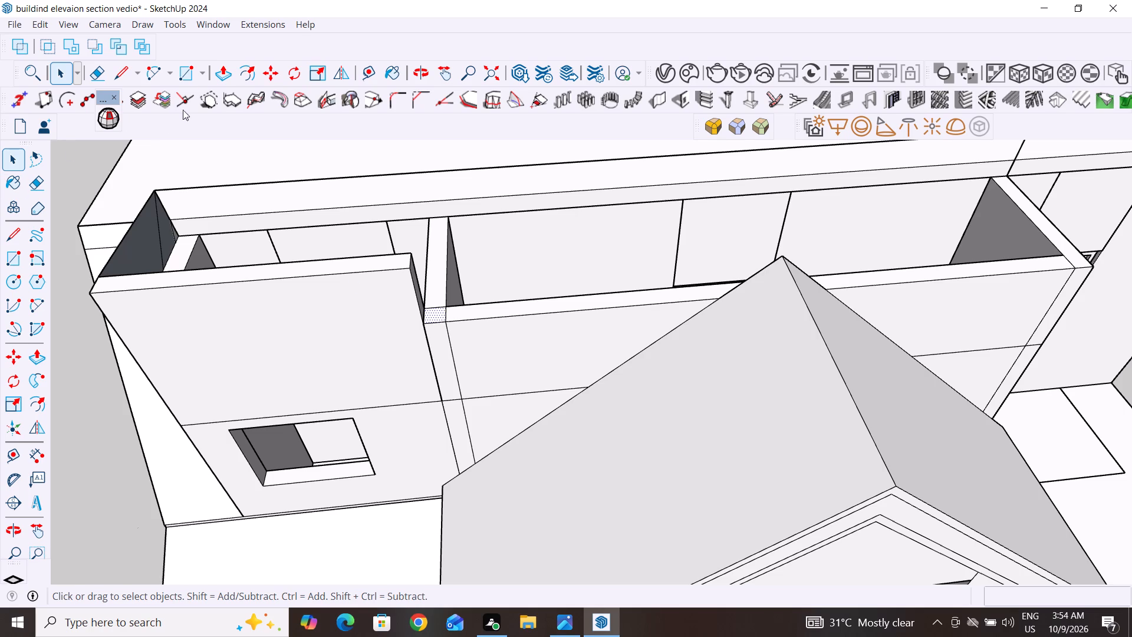
pyautogui.click(232, 78)
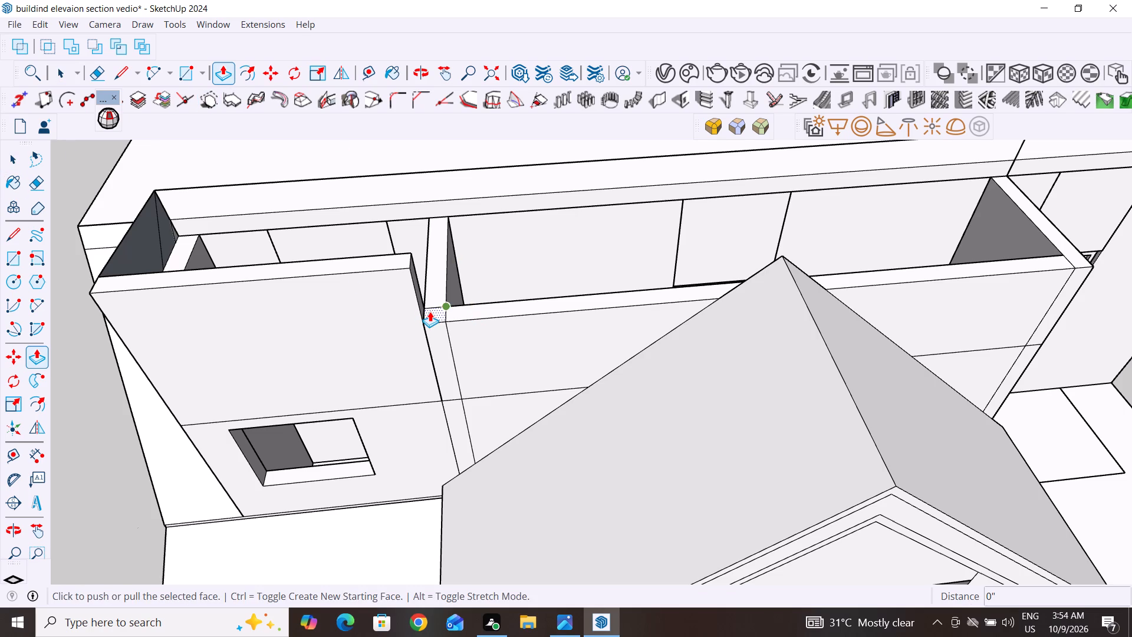
pyautogui.click(430, 311)
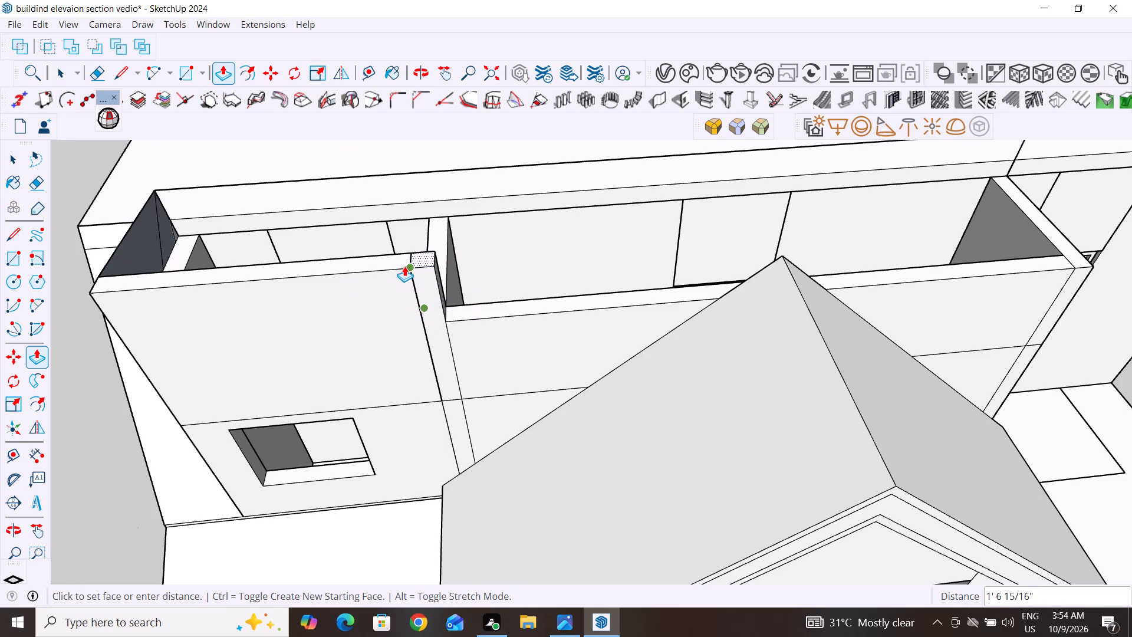
pyautogui.click(404, 266)
pyautogui.click(17, 160)
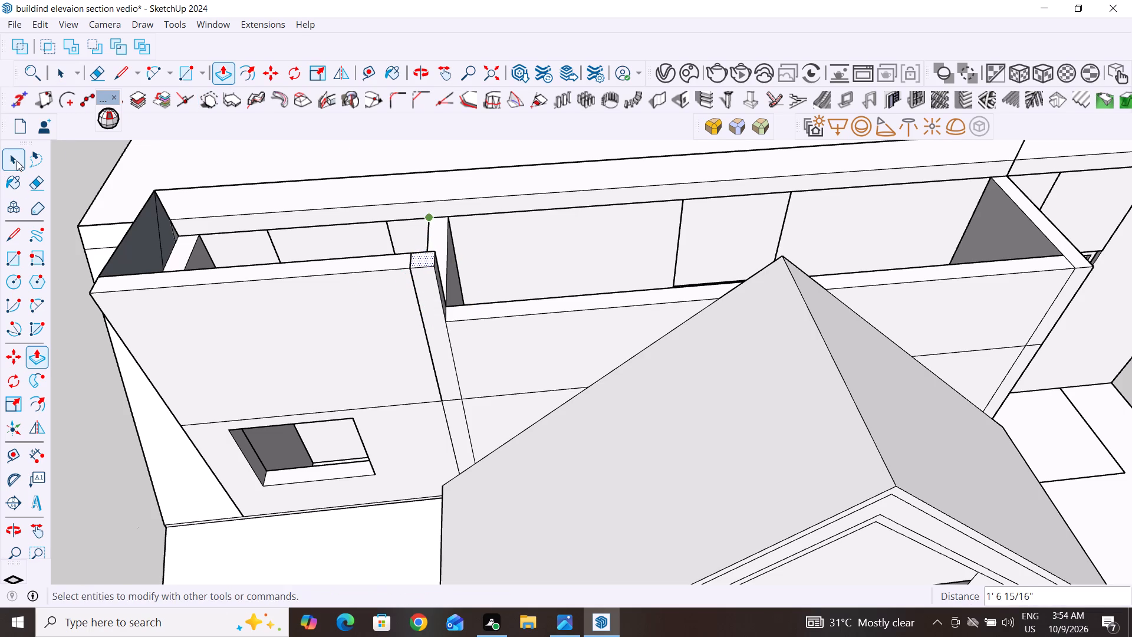
# Pull the top face of the cross wall behind that raised junction up to the raised front wall's top height, 1' 6 15/16".
pyautogui.click(433, 235)
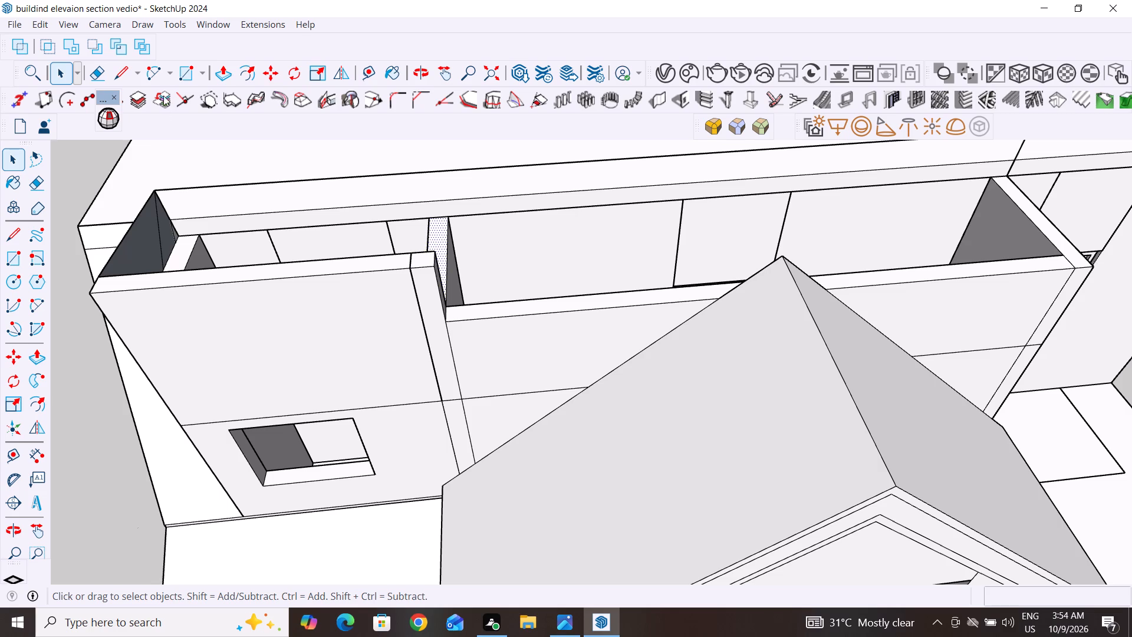
pyautogui.click(218, 71)
pyautogui.click(437, 222)
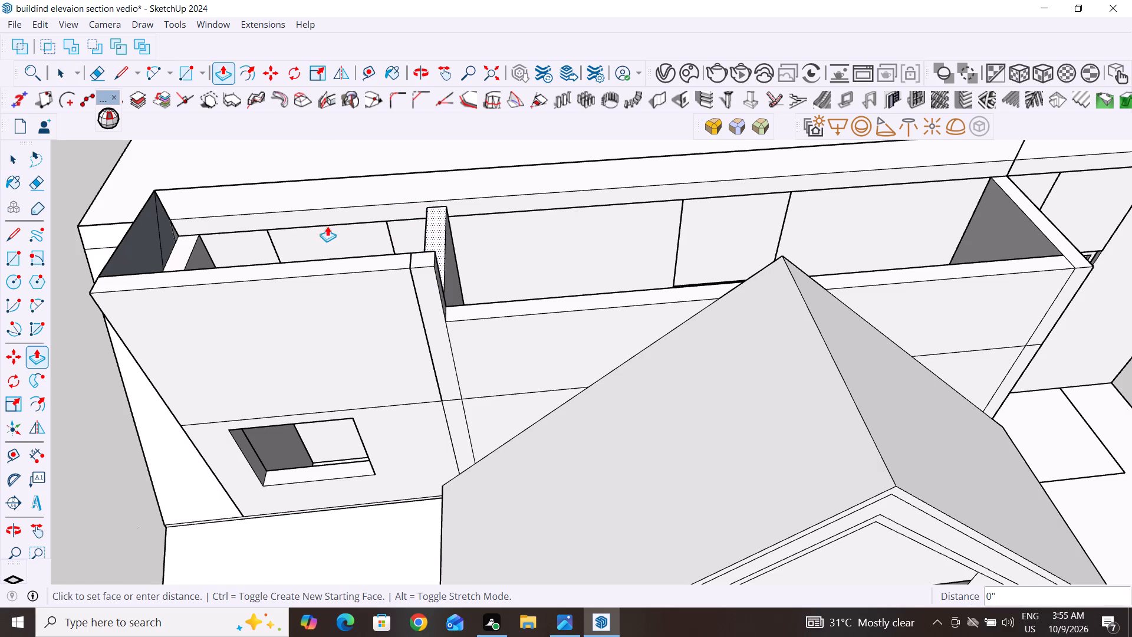
pyautogui.click(177, 268)
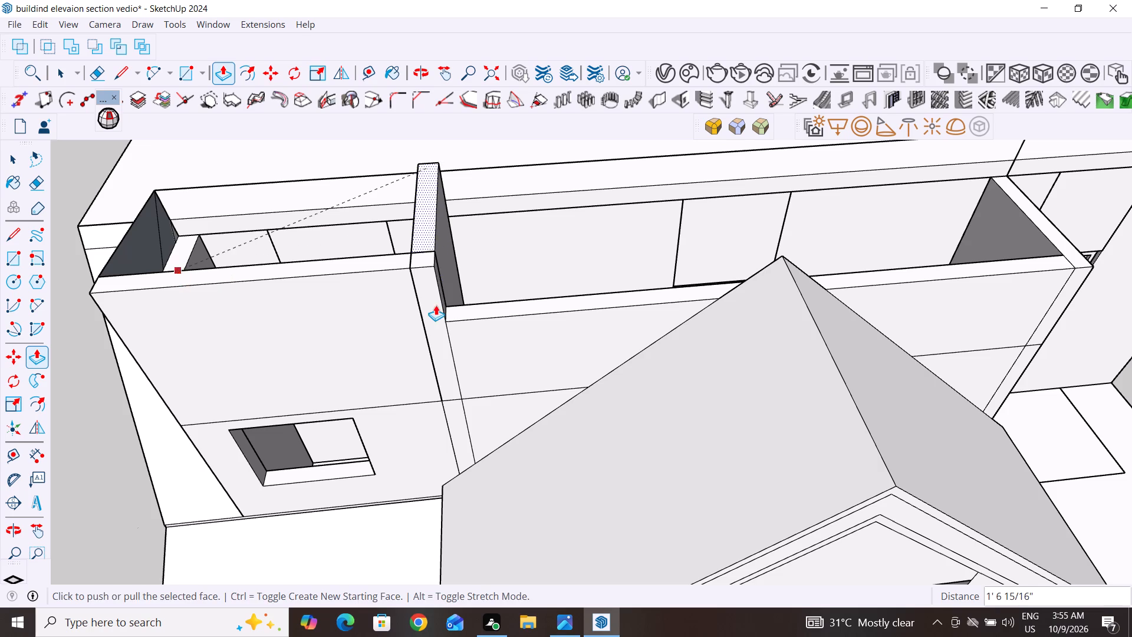
# Examine the front wall and the cross walls along the roof slab's front strip from the opposite side.
pyautogui.scroll(3, 472, 302)
pyautogui.moveTo(574, 307); pyautogui.dragTo(573, 293, button='middle')
pyautogui.scroll(1, 574, 308)
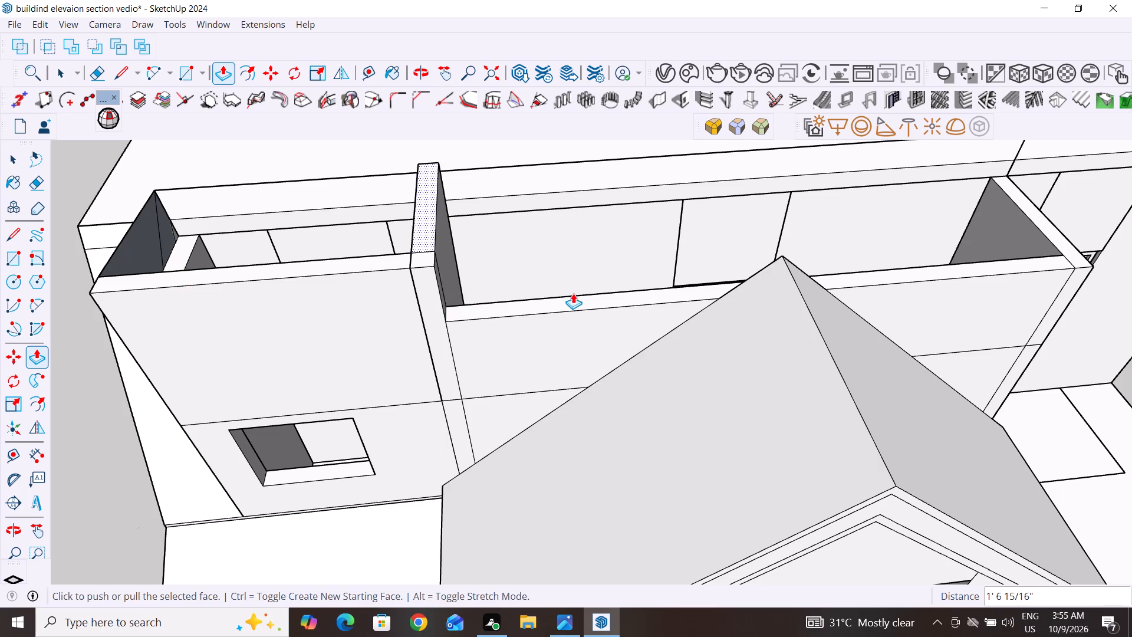
pyautogui.moveTo(573, 293); pyautogui.dragTo(462, 465, button='middle')
pyautogui.moveTo(462, 465); pyautogui.dragTo(255, 459, button='middle')
pyautogui.scroll(-1, 475, 357)
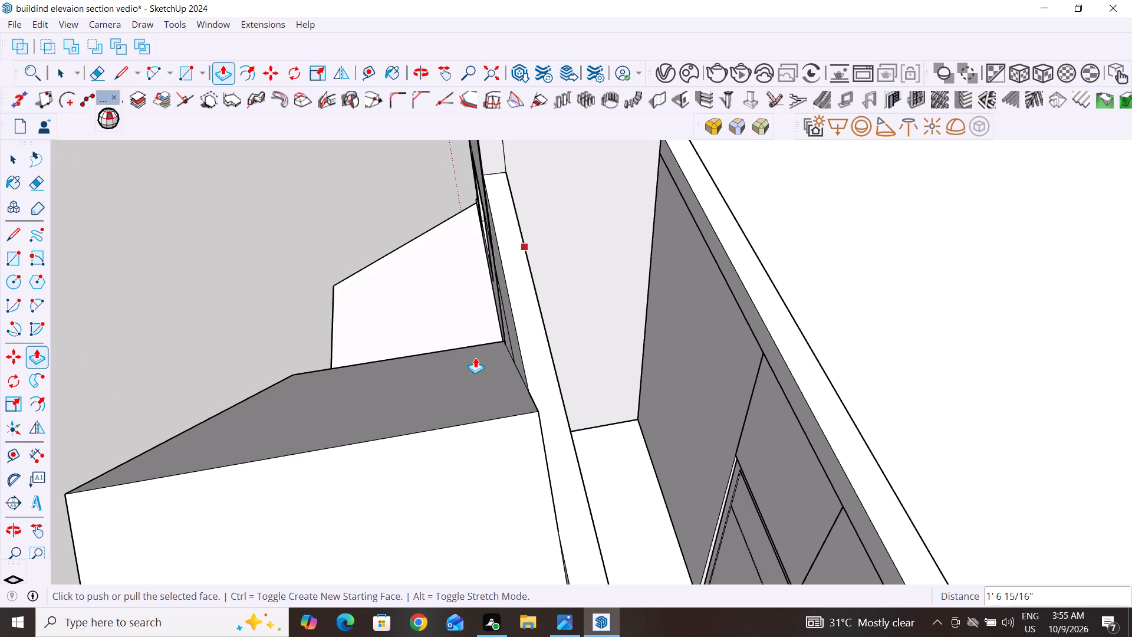
pyautogui.scroll(-3, 475, 357)
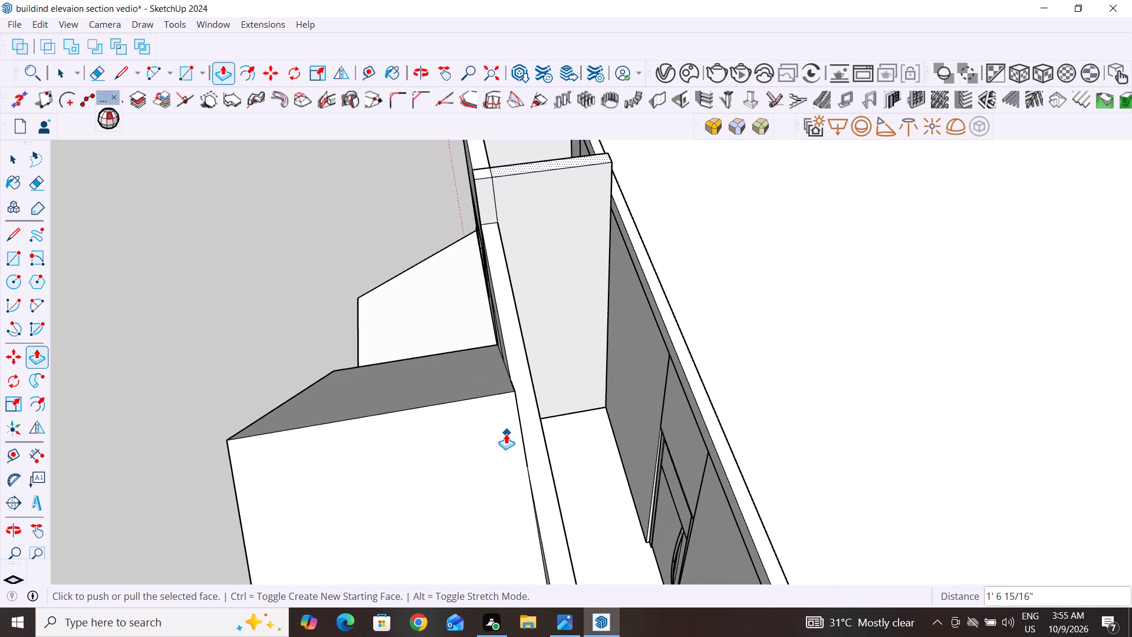
pyautogui.scroll(-11, 498, 455)
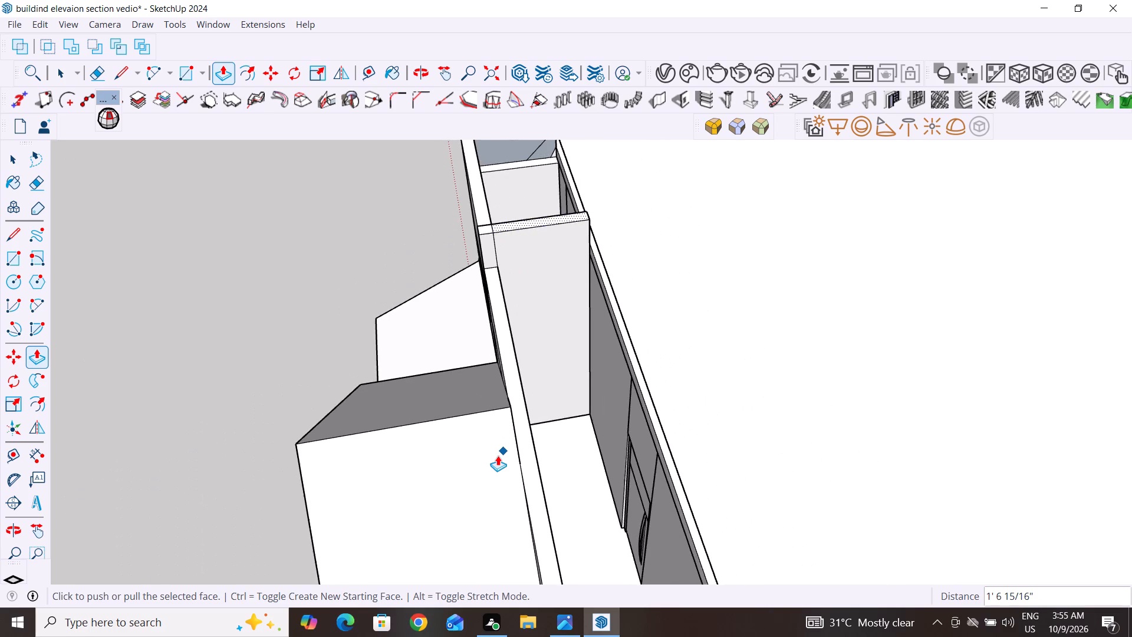
pyautogui.scroll(-12, 498, 455)
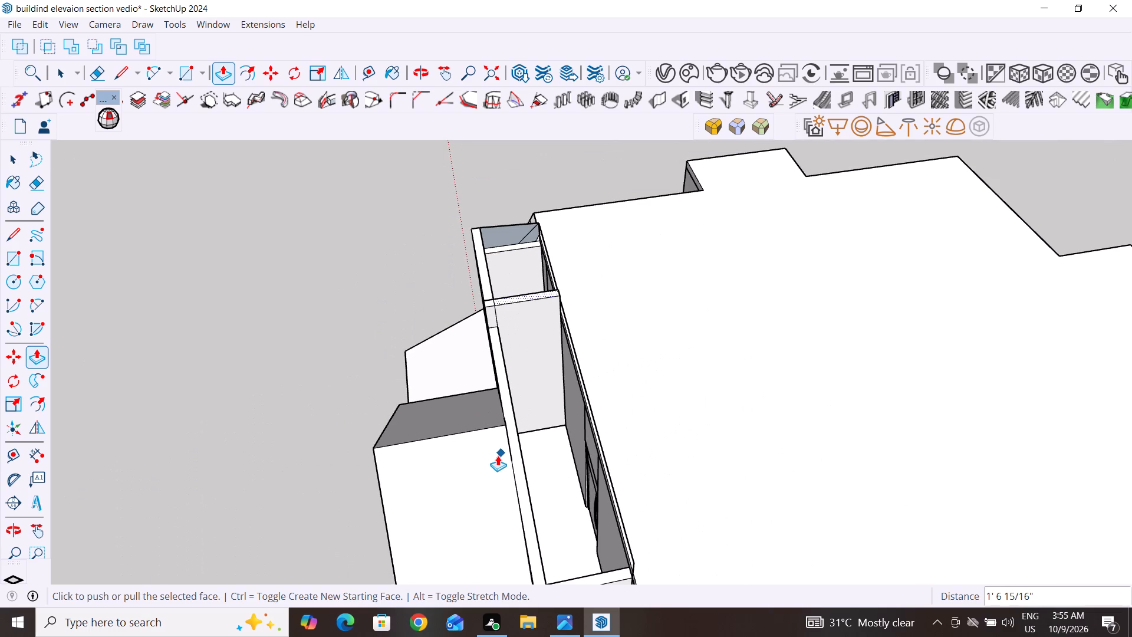
pyautogui.scroll(3, 545, 568)
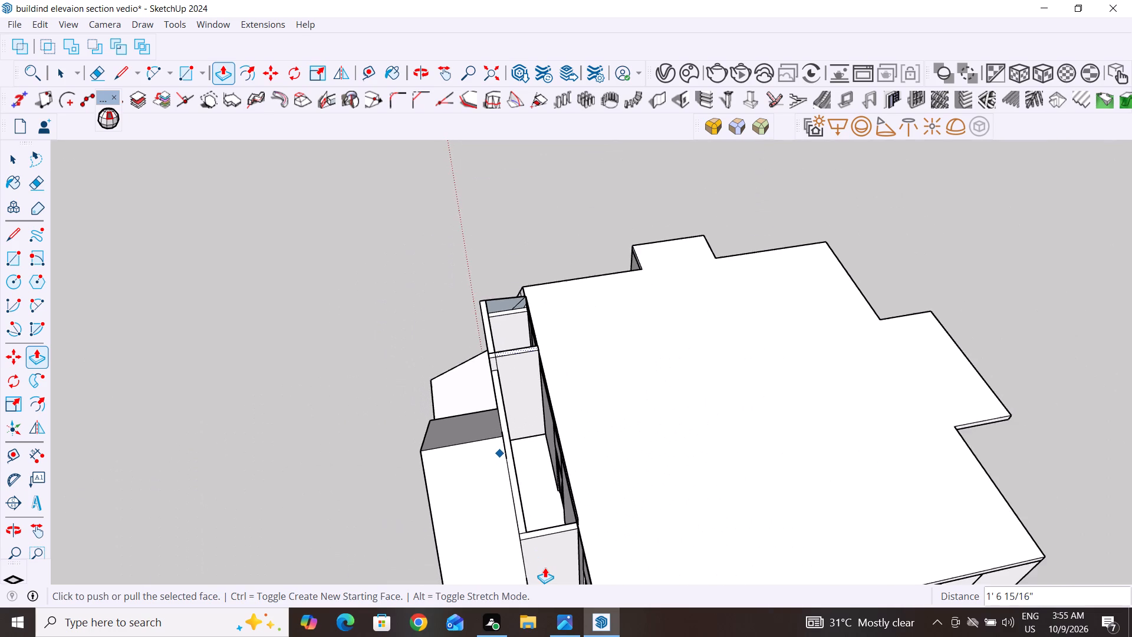
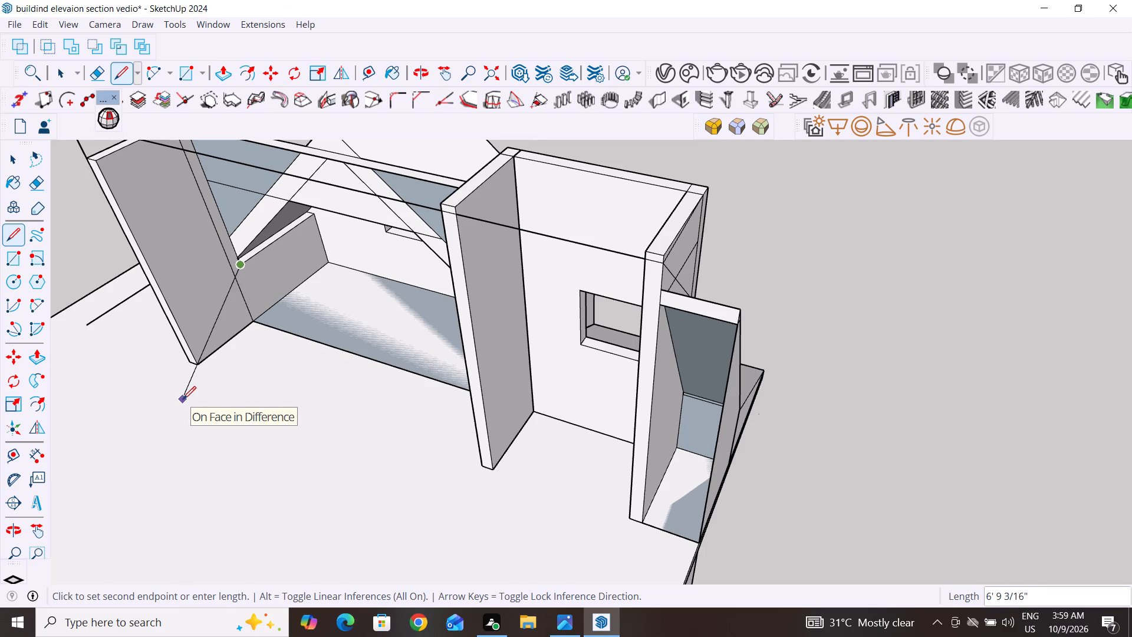
# Draw a vertical 3' line on the far side wall, from the low wall's top corner beside the gable down to the slab.
pyautogui.click(13, 157)
pyautogui.scroll(-2, 324, 472)
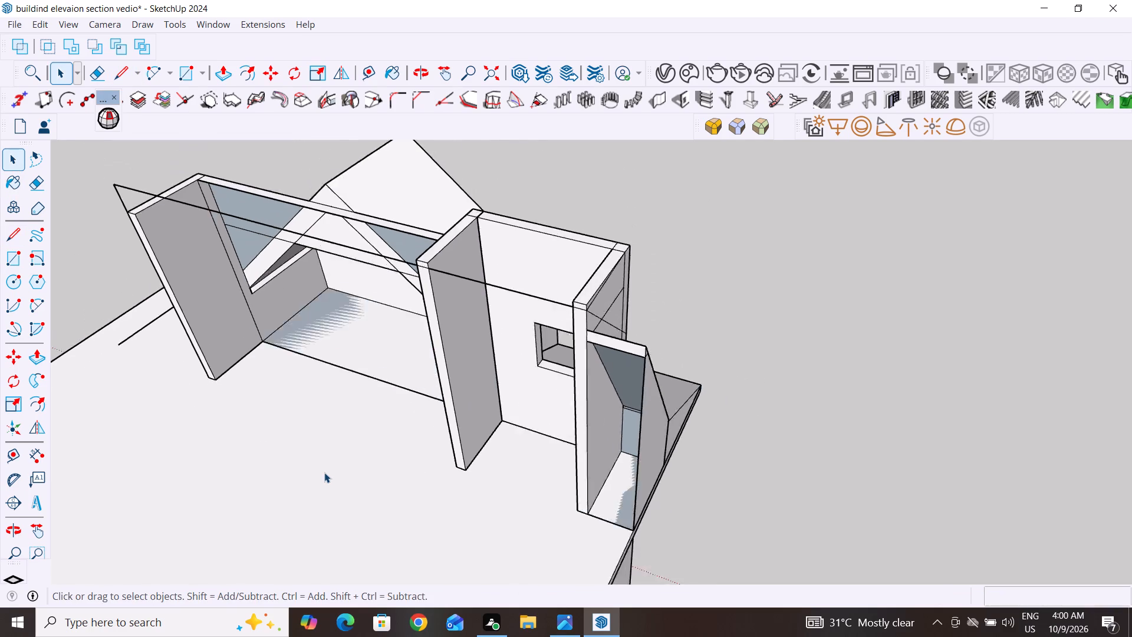
pyautogui.scroll(-4, 324, 472)
pyautogui.moveTo(323, 436); pyautogui.dragTo(256, 420, button='middle')
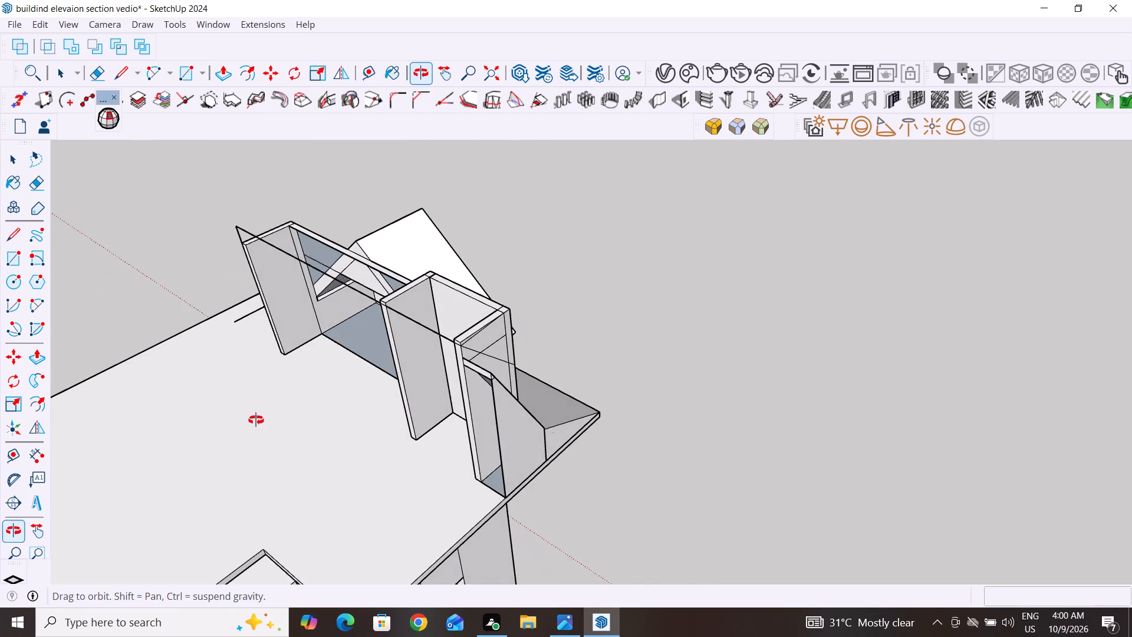
pyautogui.moveTo(256, 420); pyautogui.dragTo(265, 385, button='middle')
pyautogui.scroll(12, 302, 302)
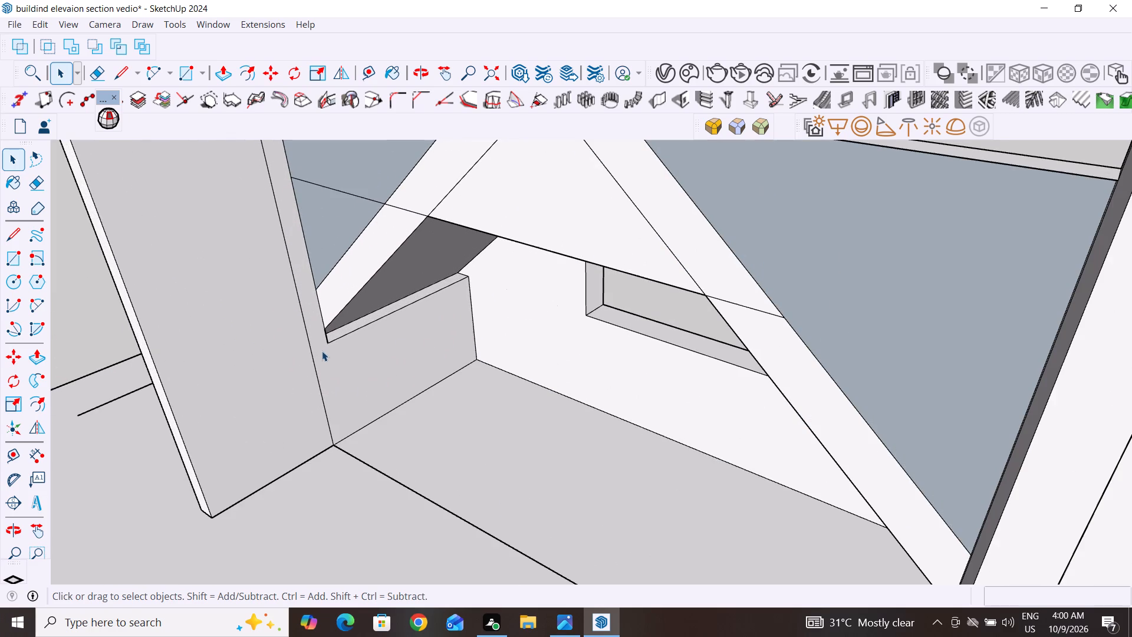
pyautogui.click(21, 235)
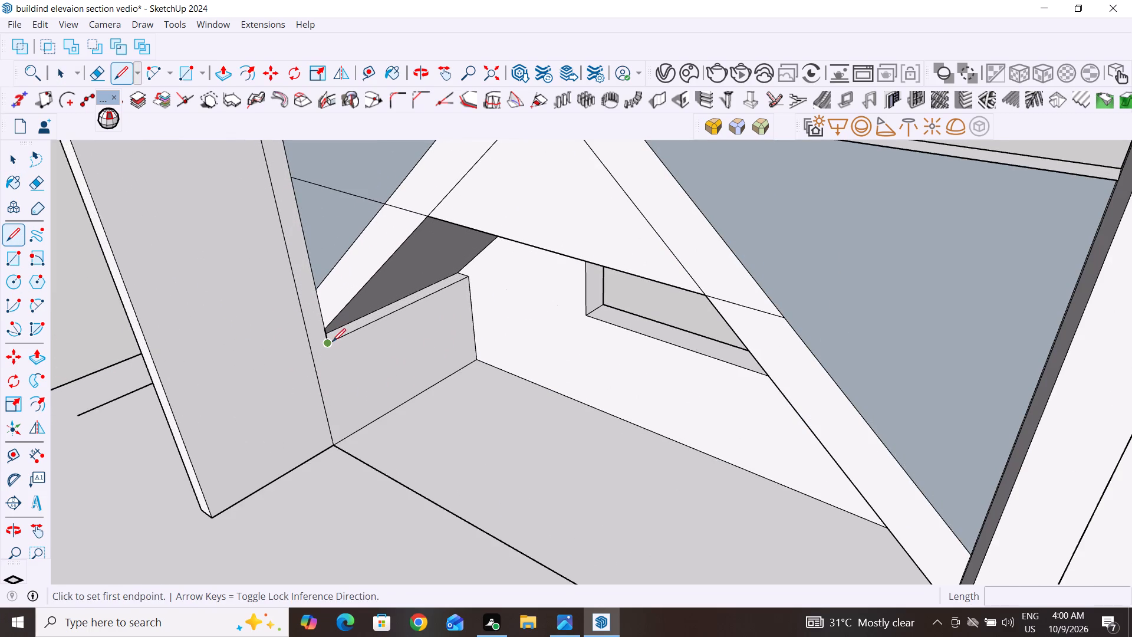
pyautogui.click(327, 342)
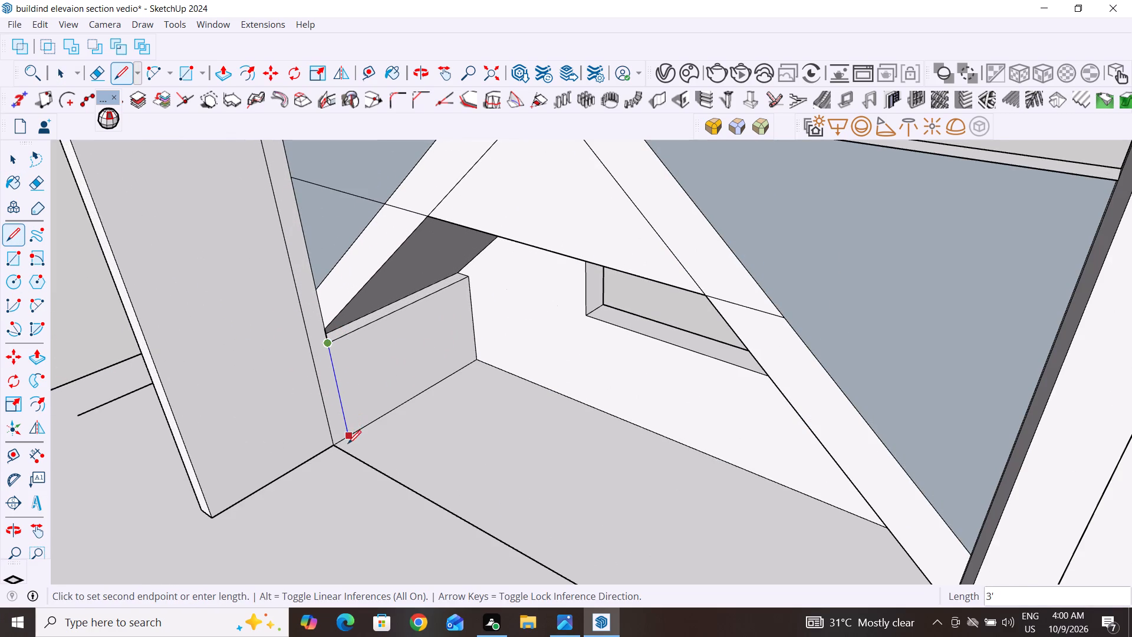
pyautogui.click(348, 436)
# Draw a 15' by 6" rectangle on the slab along the open edge between the two cross walls below the gable.
pyautogui.scroll(-8, 420, 444)
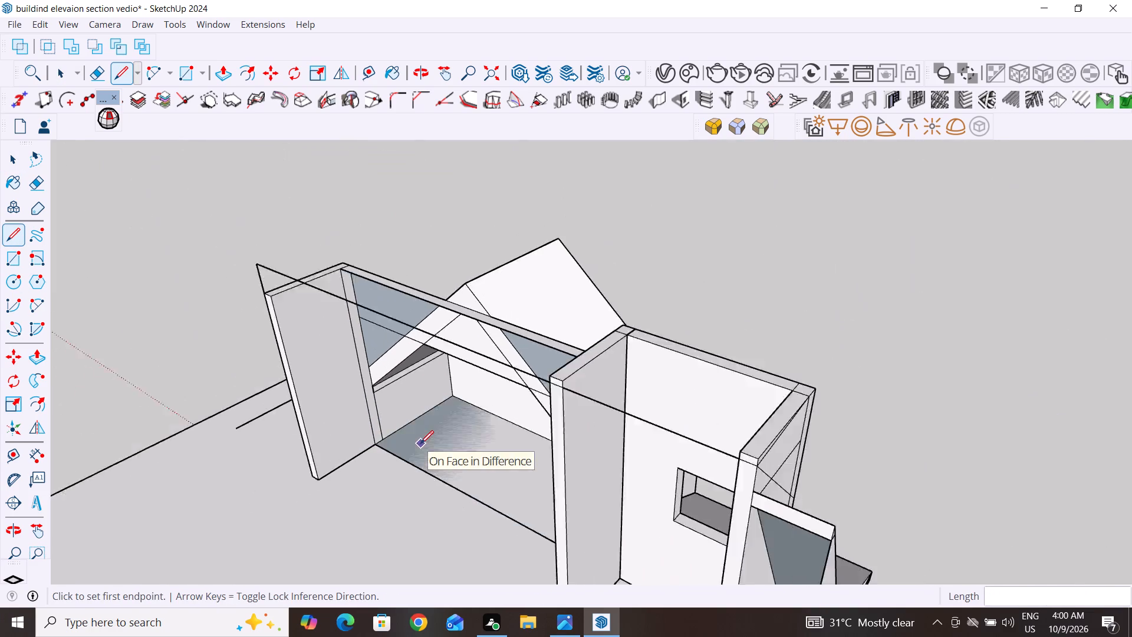
pyautogui.scroll(-1, 420, 444)
pyautogui.moveTo(451, 488); pyautogui.dragTo(715, 530, button='middle')
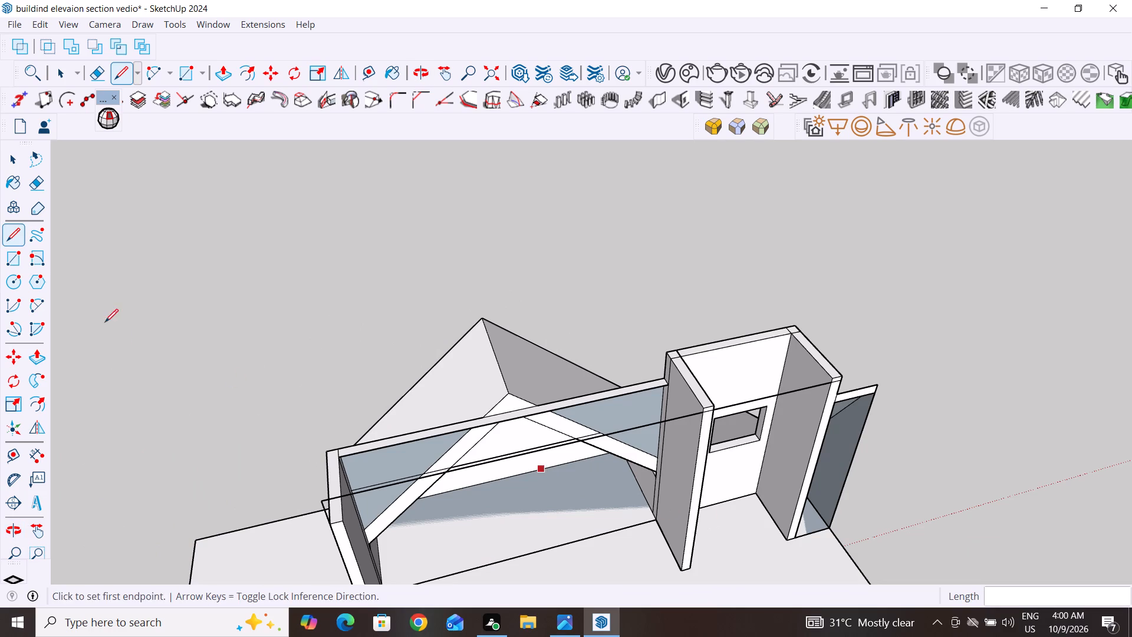
pyautogui.click(11, 163)
pyautogui.scroll(-4, 272, 226)
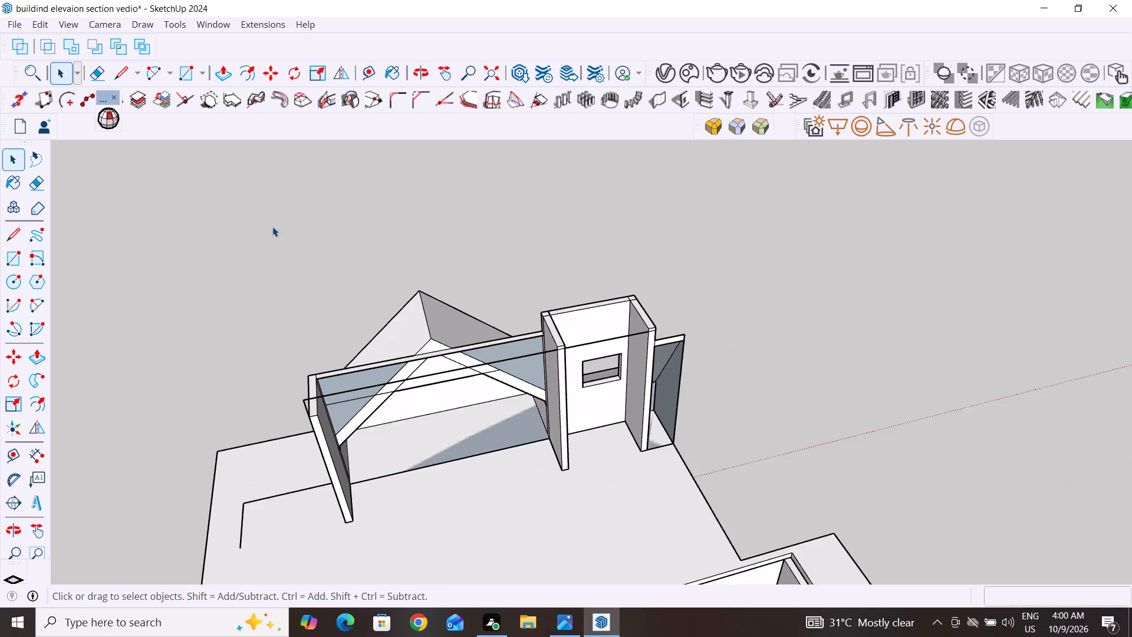
pyautogui.scroll(4, 379, 494)
pyautogui.scroll(4, 435, 469)
pyautogui.scroll(2, 515, 444)
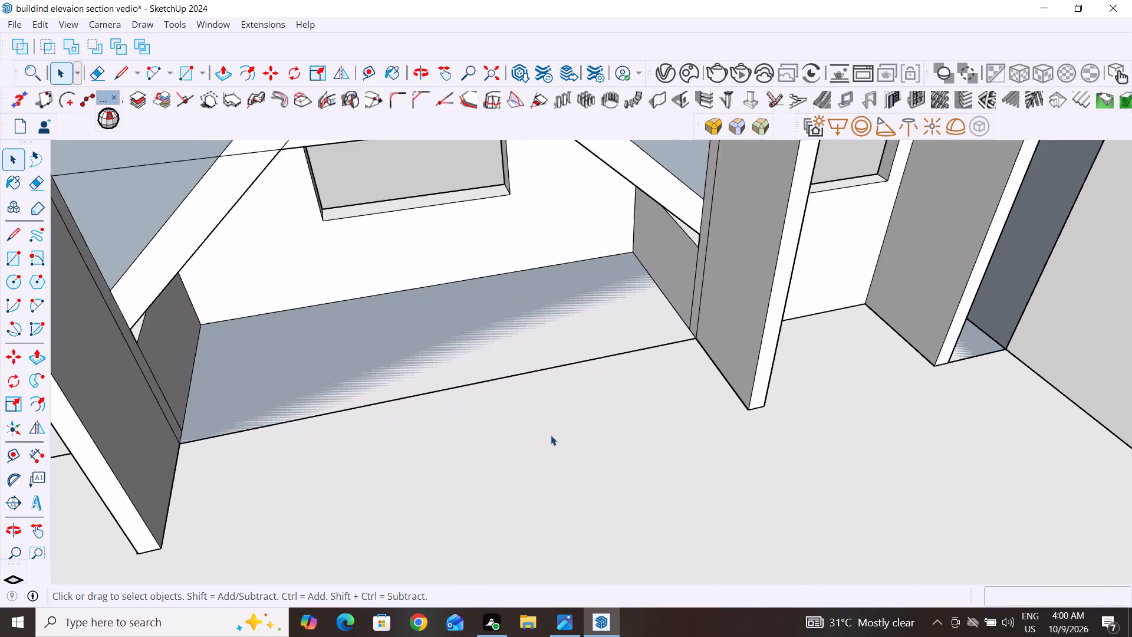
pyautogui.scroll(2, 551, 435)
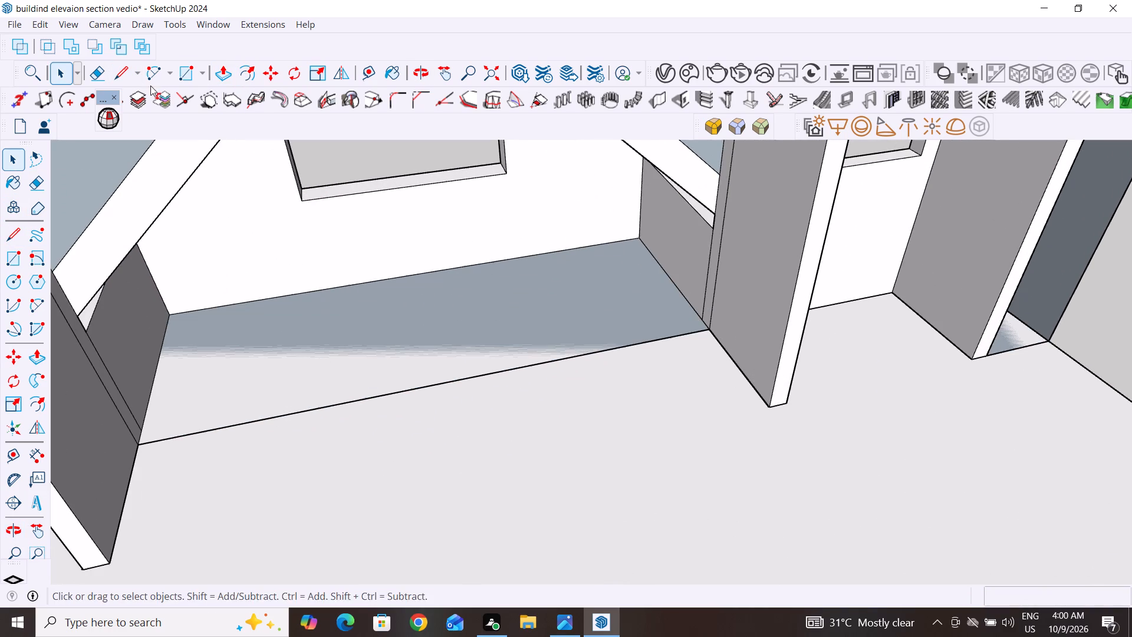
pyautogui.click(182, 75)
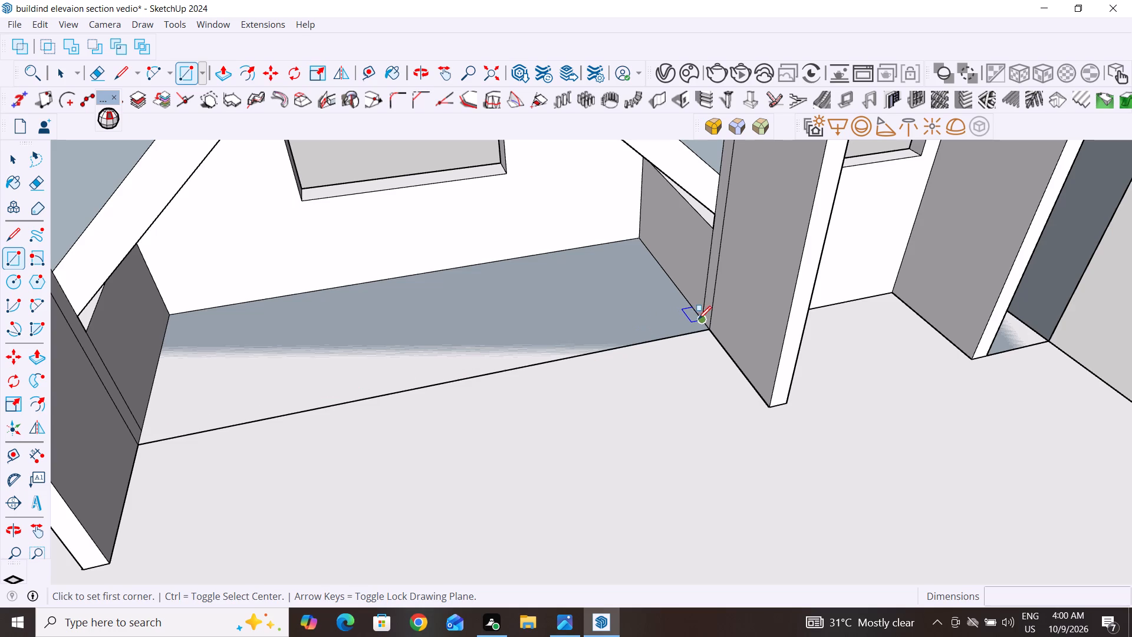
pyautogui.click(700, 320)
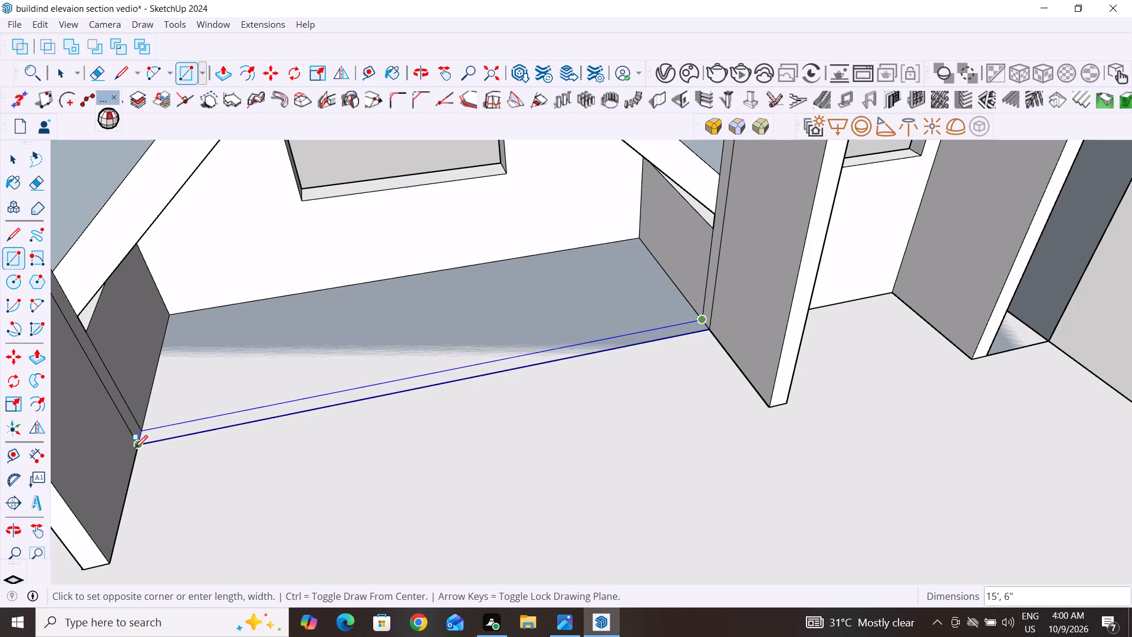
pyautogui.click(134, 448)
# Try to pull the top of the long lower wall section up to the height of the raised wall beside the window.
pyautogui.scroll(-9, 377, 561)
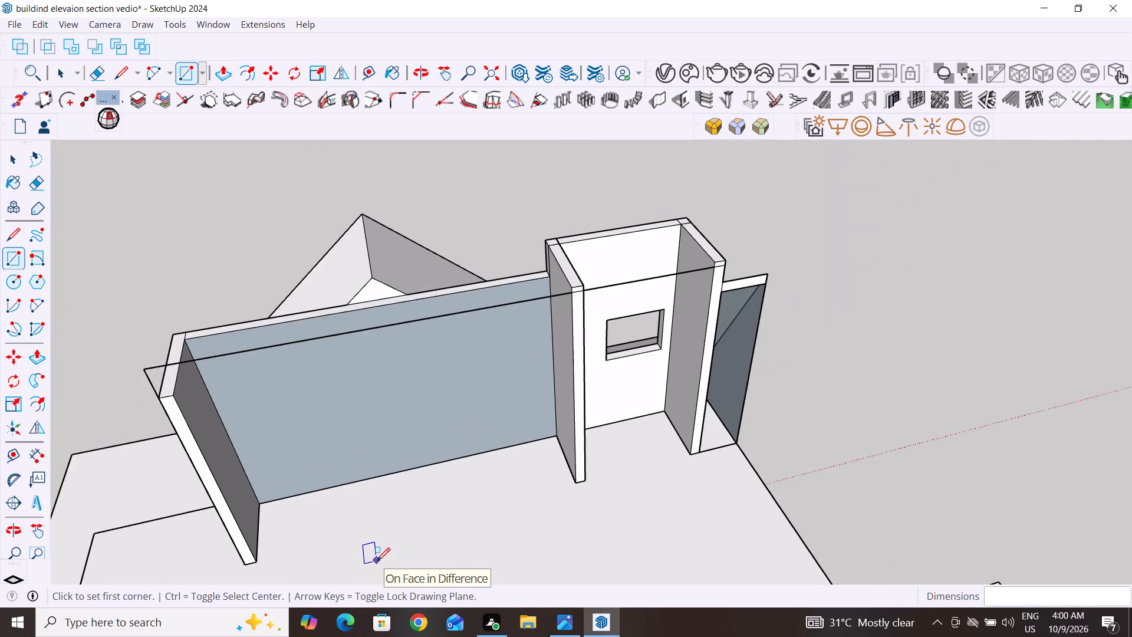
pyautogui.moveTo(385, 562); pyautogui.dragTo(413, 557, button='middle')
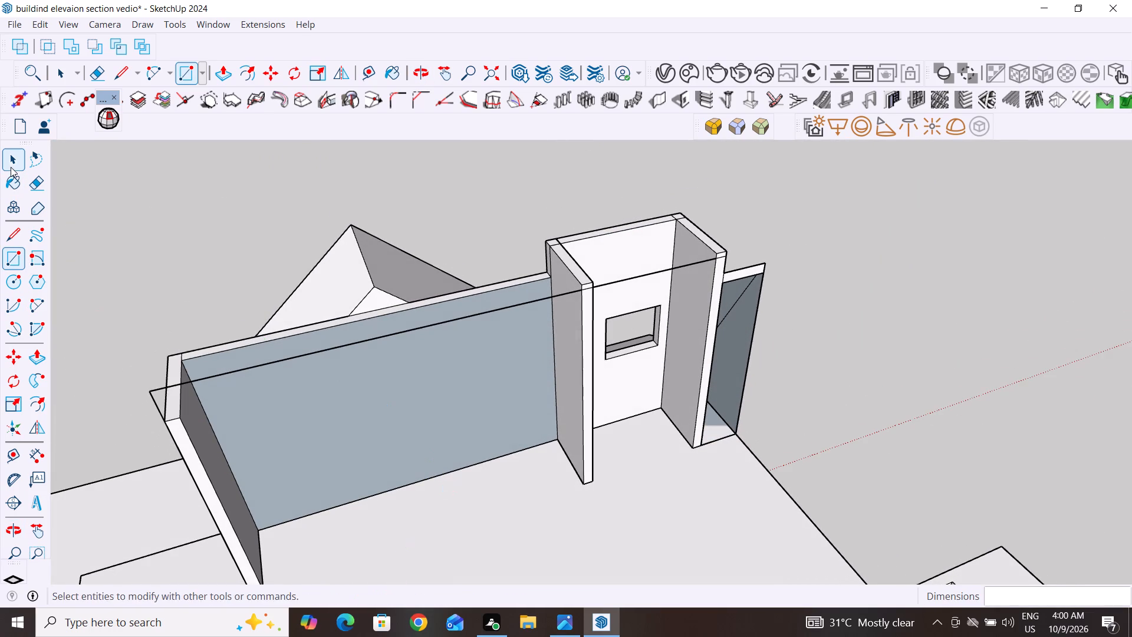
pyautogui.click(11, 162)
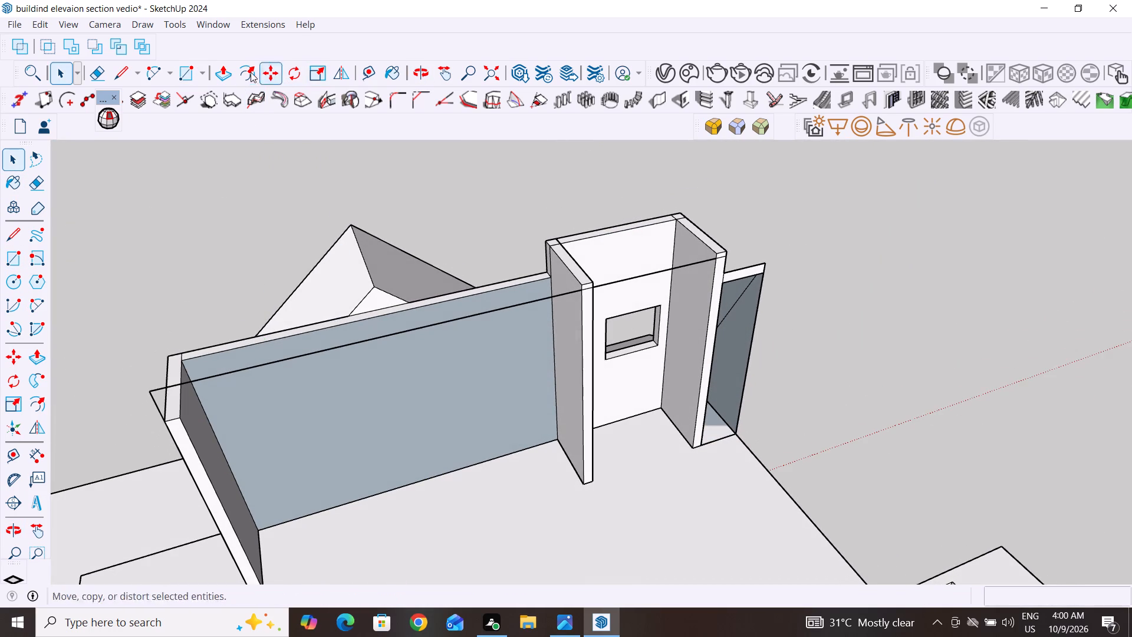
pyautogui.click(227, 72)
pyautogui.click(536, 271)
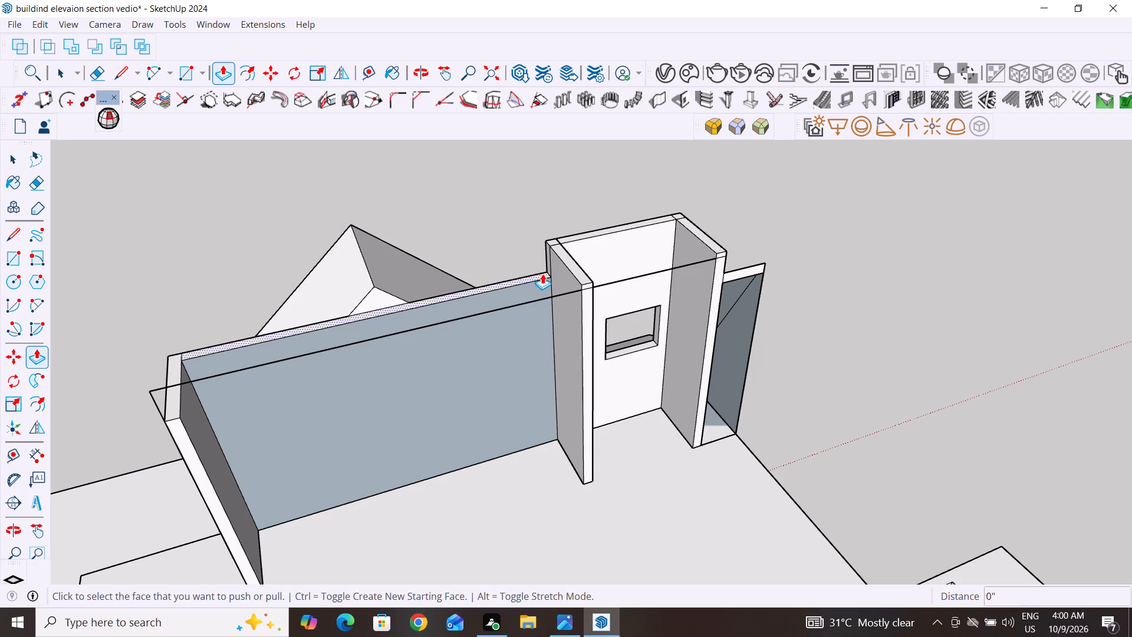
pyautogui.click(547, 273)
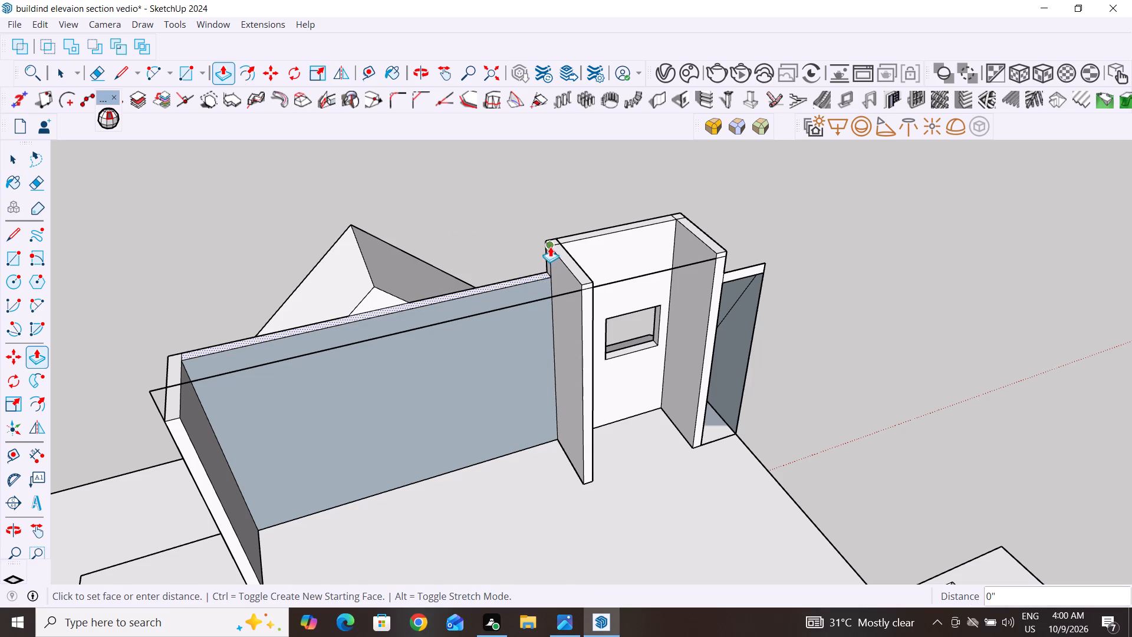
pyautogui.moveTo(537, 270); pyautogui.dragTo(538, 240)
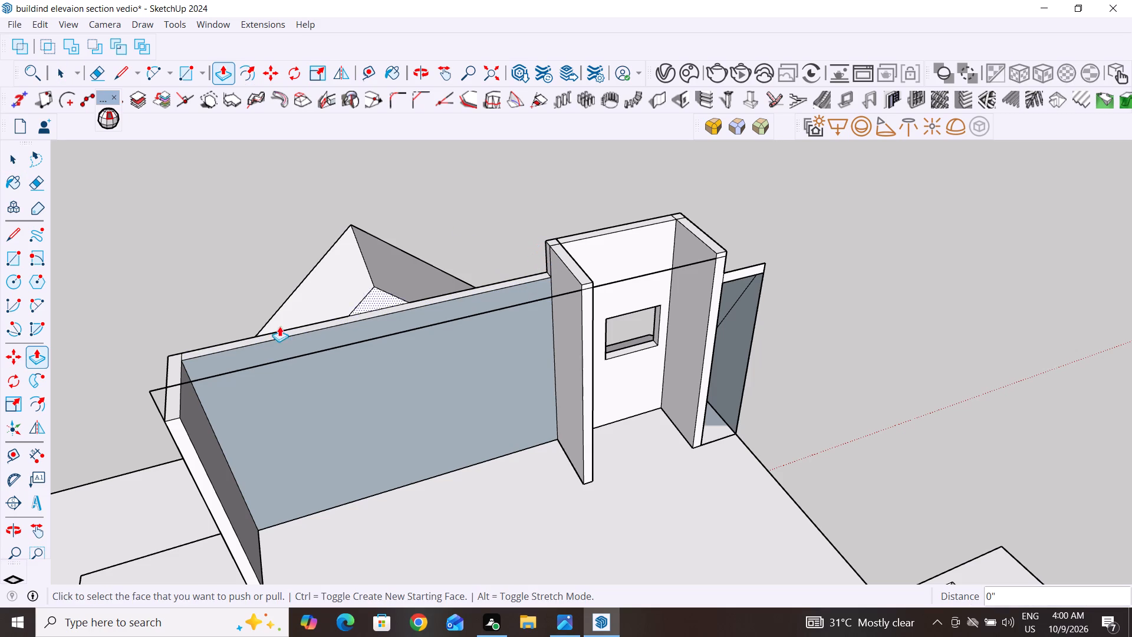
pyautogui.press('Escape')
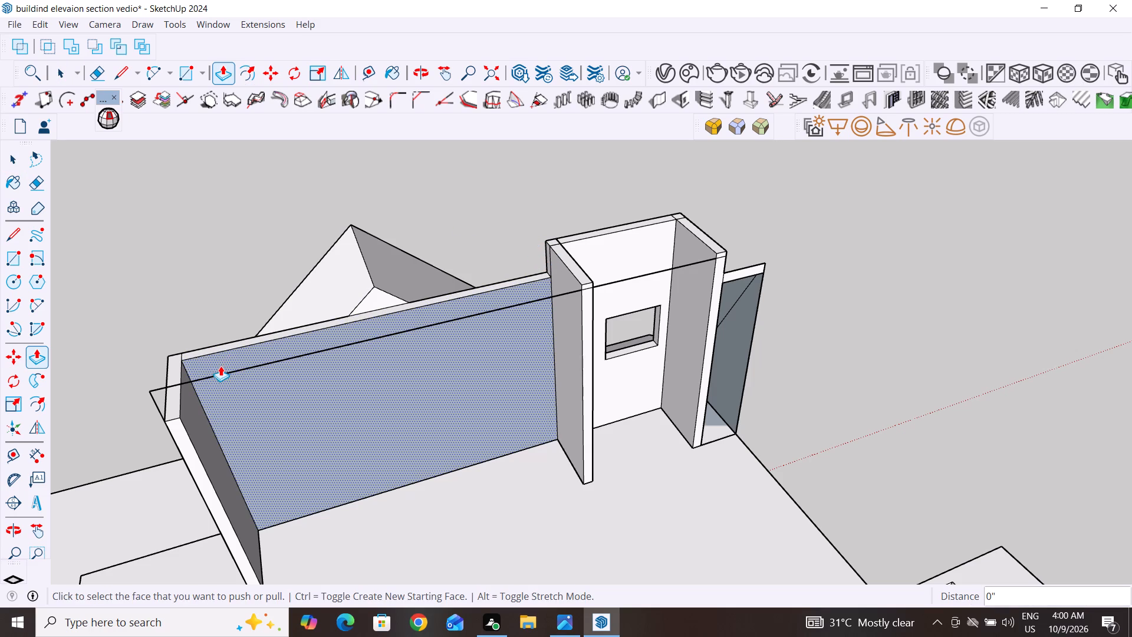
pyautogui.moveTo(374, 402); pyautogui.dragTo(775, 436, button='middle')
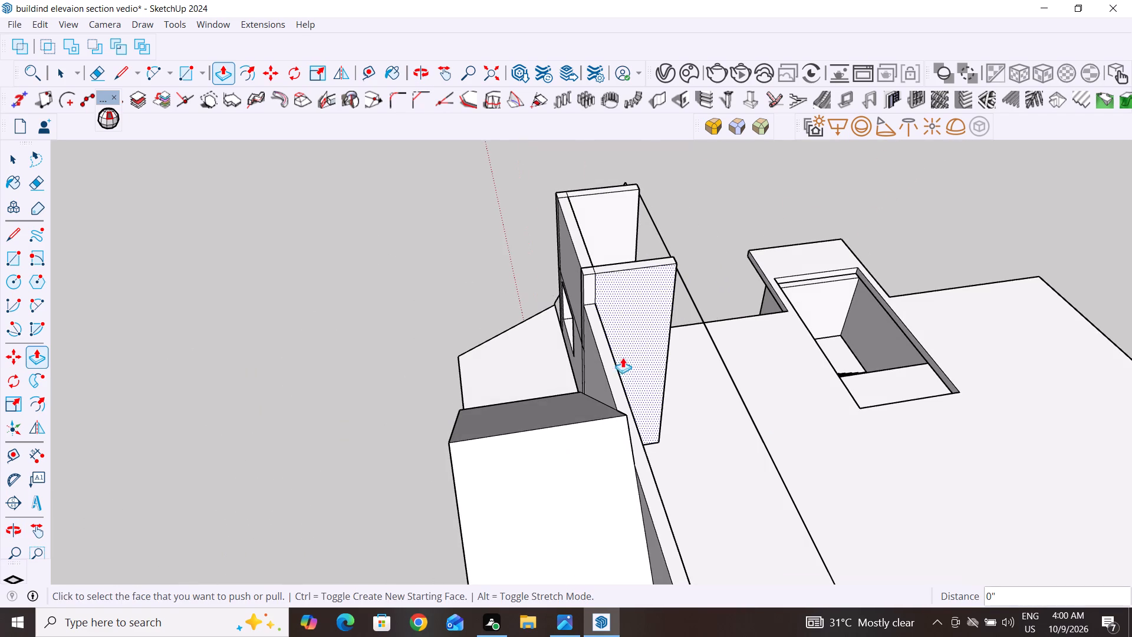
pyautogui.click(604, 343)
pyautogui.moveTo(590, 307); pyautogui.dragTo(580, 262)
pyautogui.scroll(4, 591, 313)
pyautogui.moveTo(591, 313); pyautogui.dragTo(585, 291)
# Delete the top strip face and the long inner face of the lower wall section between the two cross walls.
pyautogui.click(9, 160)
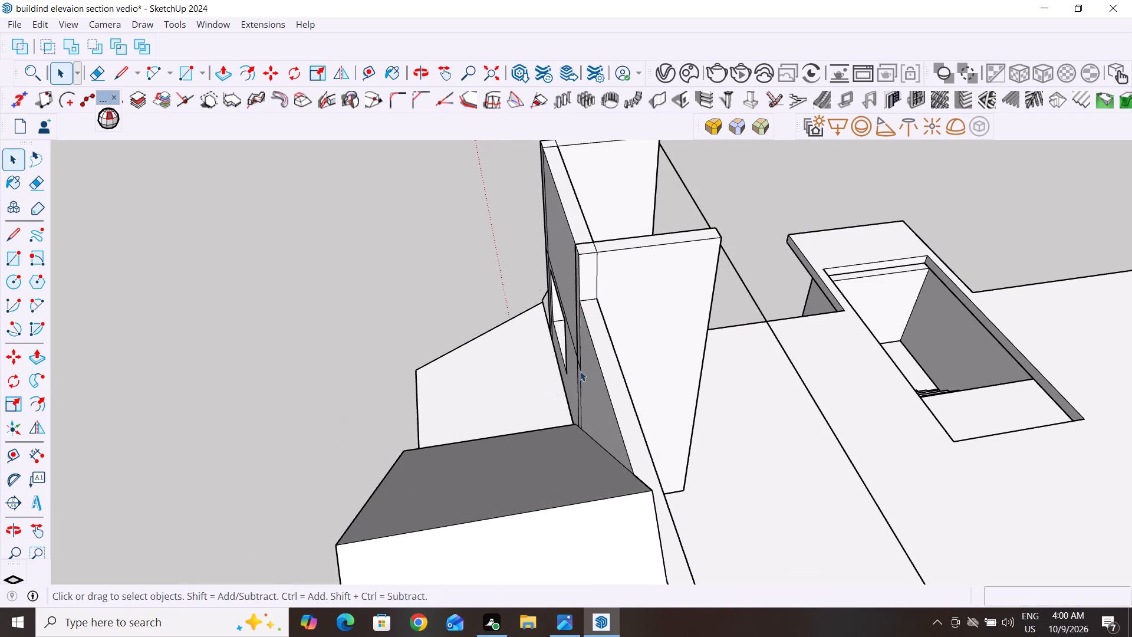
pyautogui.click(606, 358)
pyautogui.press('Delete')
pyautogui.moveTo(736, 459); pyautogui.dragTo(549, 448, button='middle')
pyautogui.click(477, 443)
pyautogui.press('Delete')
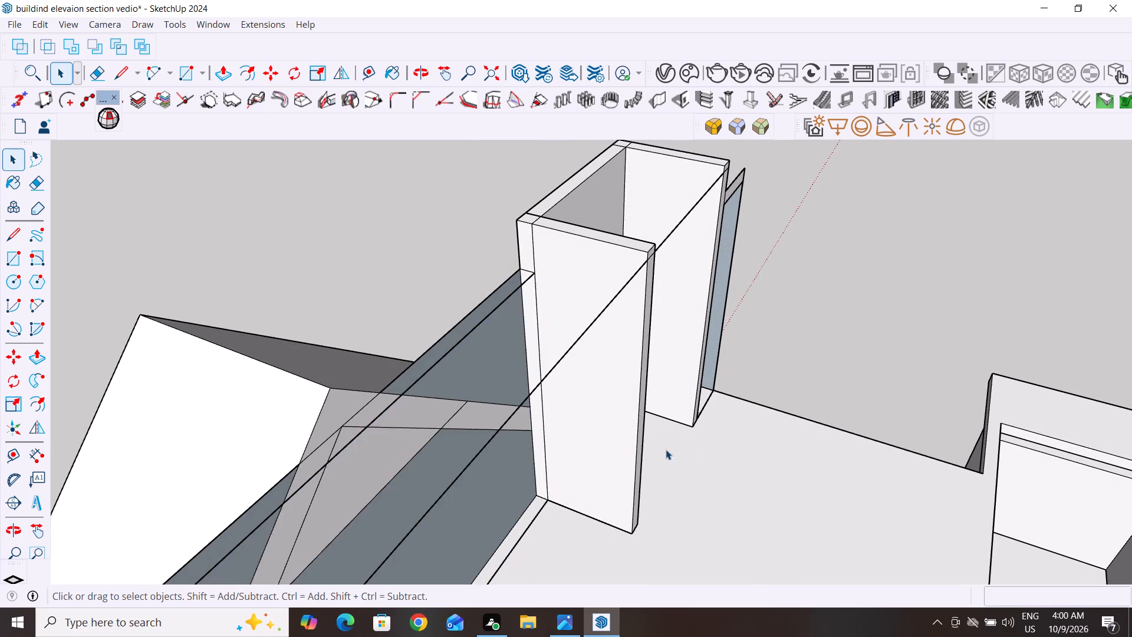
# Delete the remaining wall faces around the gable, inside its opening and in the triangular areas on both sides.
pyautogui.scroll(-3, 717, 424)
pyautogui.moveTo(717, 464); pyautogui.dragTo(541, 482, button='middle')
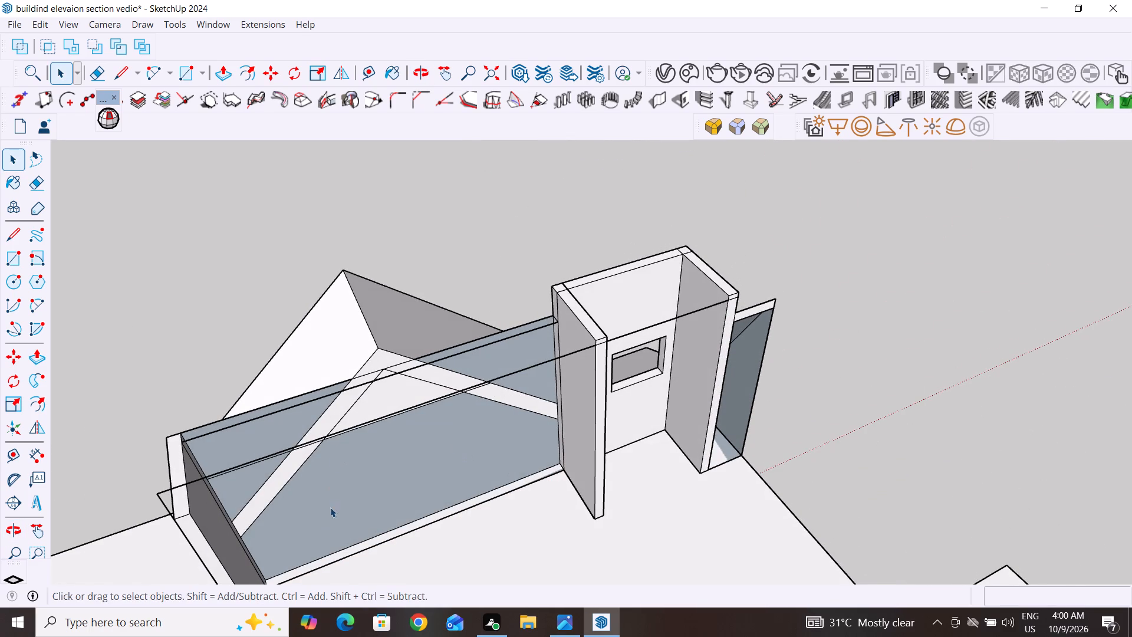
pyautogui.moveTo(292, 562); pyautogui.dragTo(299, 569)
pyautogui.scroll(-3, 298, 568)
pyautogui.click(300, 570)
pyautogui.click(349, 501)
pyautogui.press('Delete')
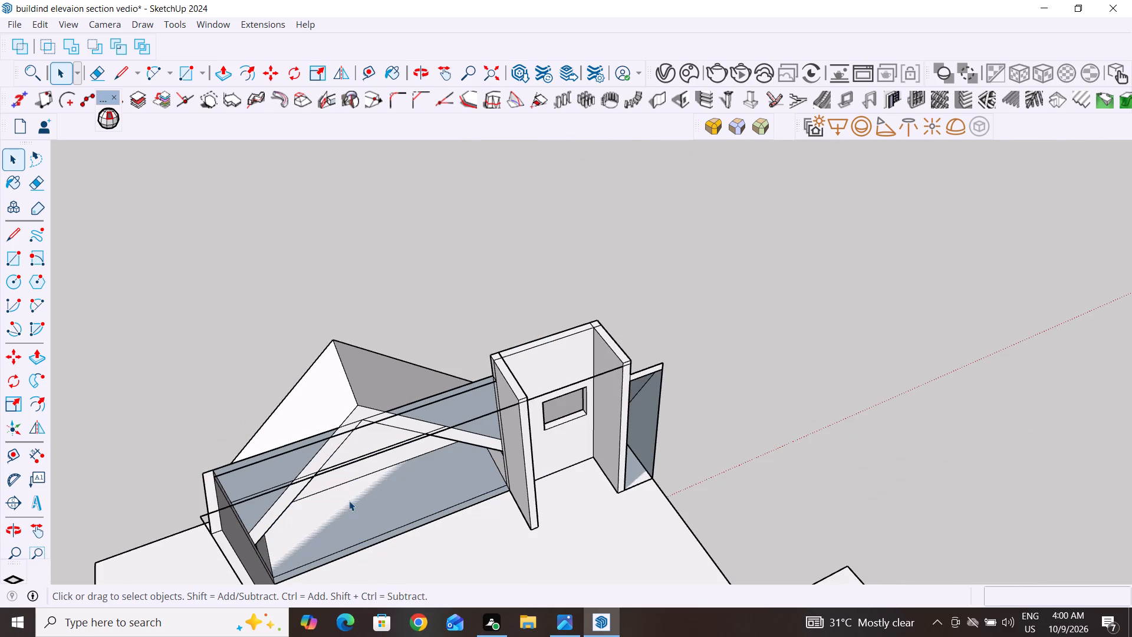
pyautogui.click(252, 484)
pyautogui.moveTo(252, 484); pyautogui.dragTo(256, 469)
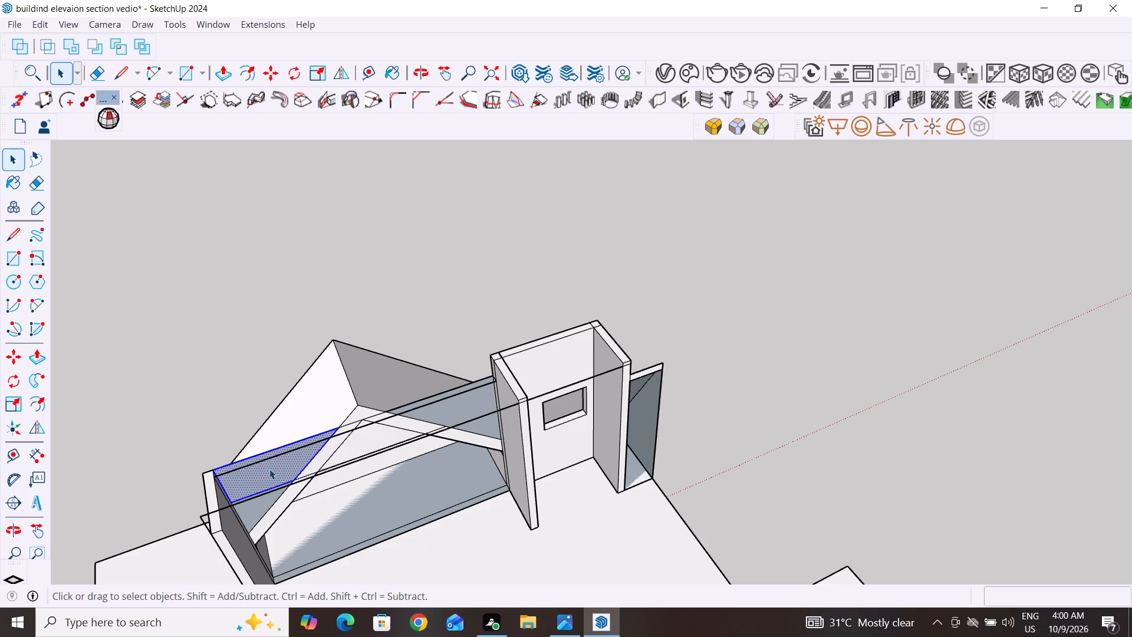
pyautogui.click(269, 469)
pyautogui.press('Delete')
pyautogui.click(461, 409)
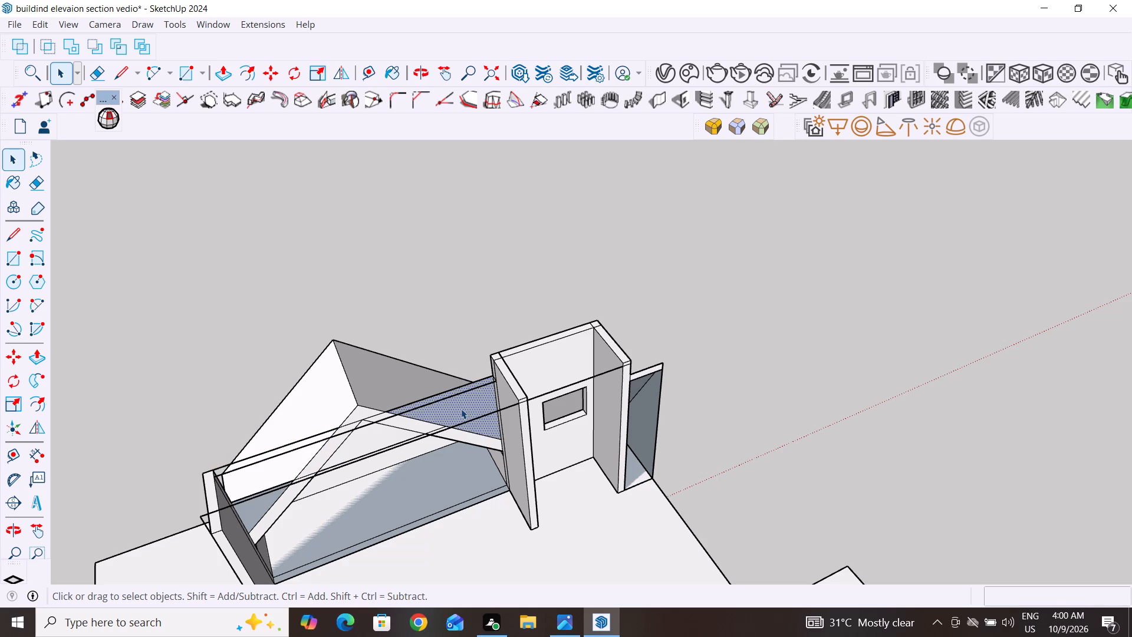
pyautogui.press('Delete')
# Pull the 6" floor strip between the cross walls up 11' 6 15/16", level with the raised wall's top.
pyautogui.scroll(-4, 651, 399)
pyautogui.moveTo(599, 456); pyautogui.dragTo(709, 523, button='middle')
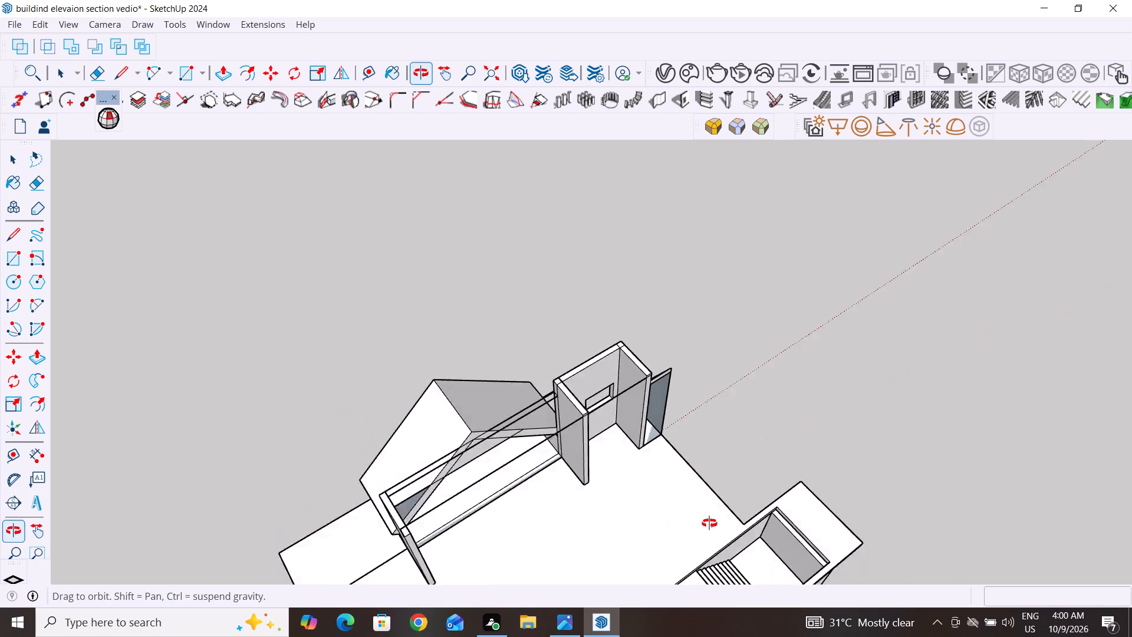
pyautogui.moveTo(709, 523); pyautogui.dragTo(729, 521, button='middle')
pyautogui.scroll(7, 558, 528)
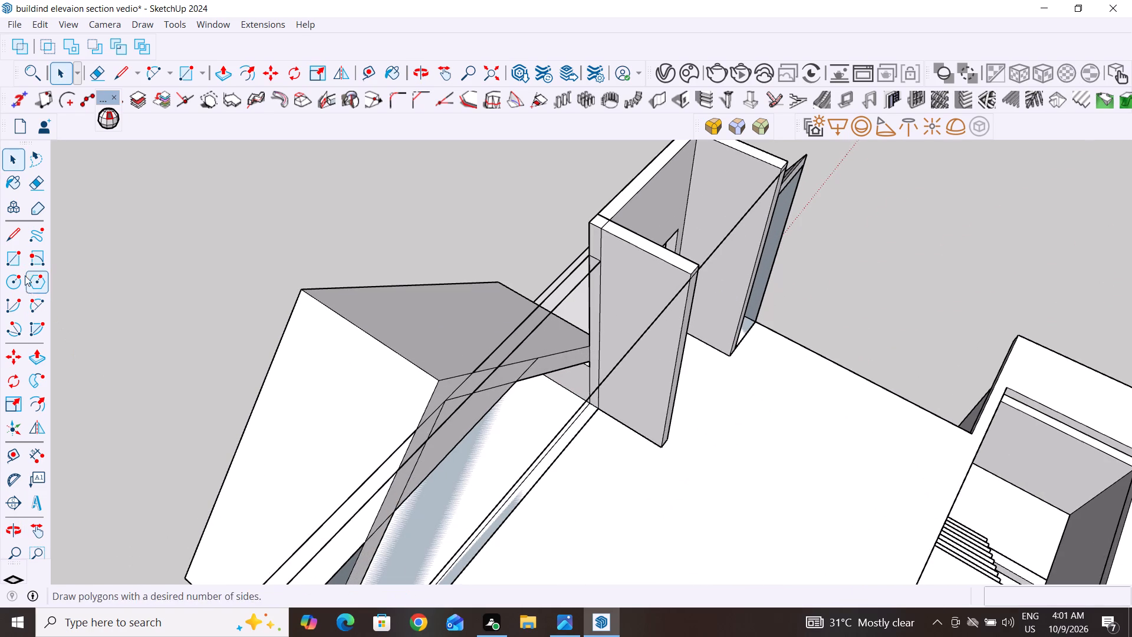
pyautogui.click(221, 71)
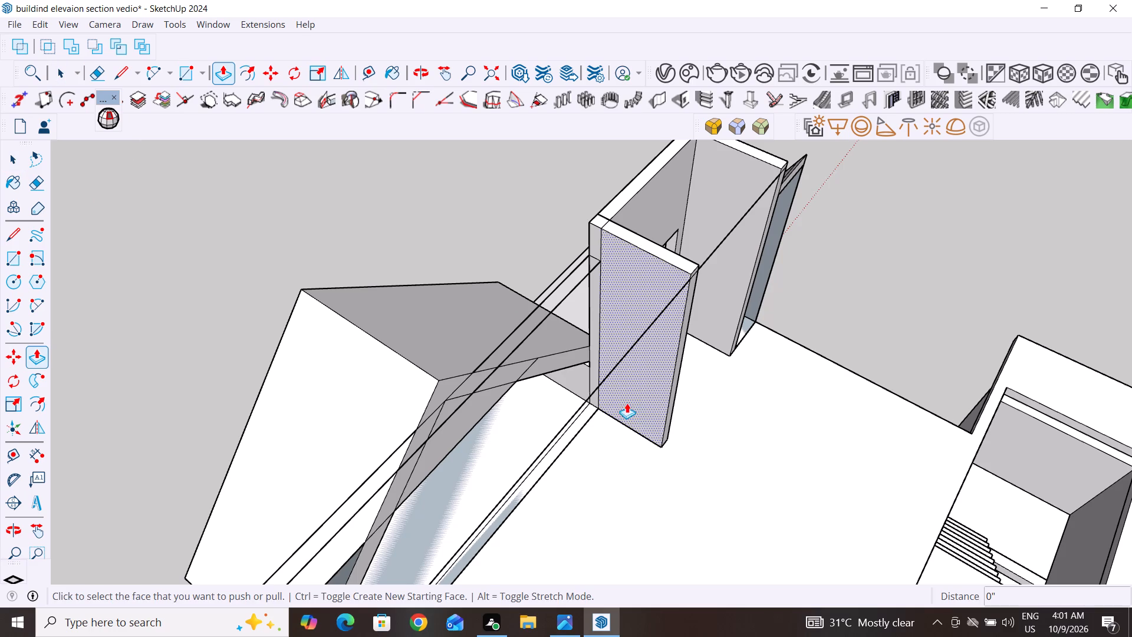
pyautogui.scroll(8, 583, 433)
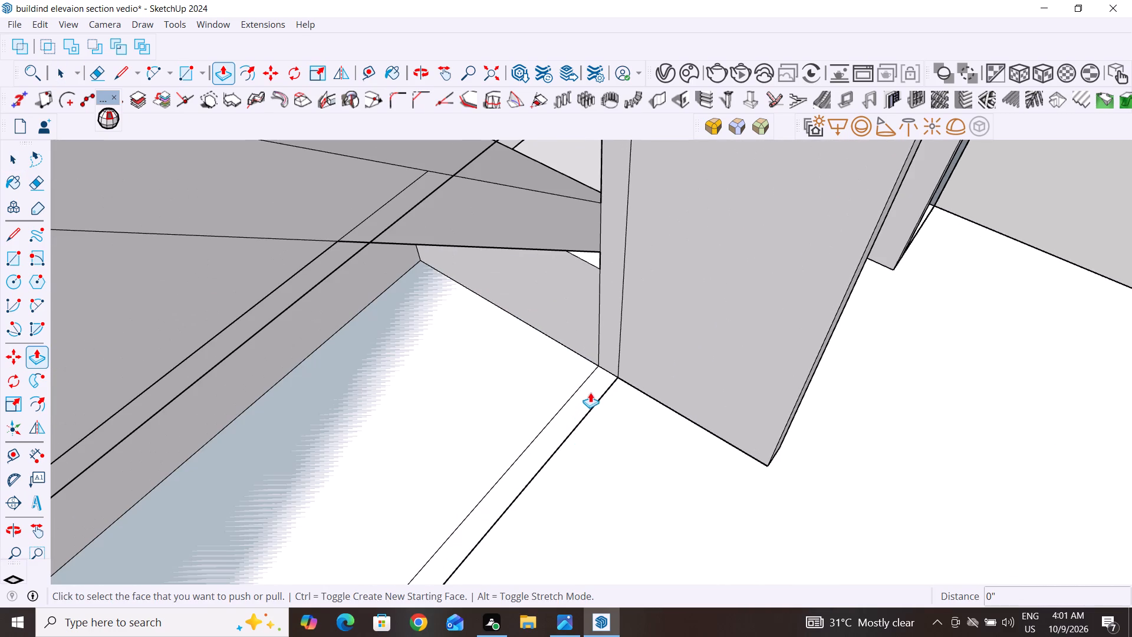
pyautogui.click(594, 386)
pyautogui.scroll(-9, 575, 428)
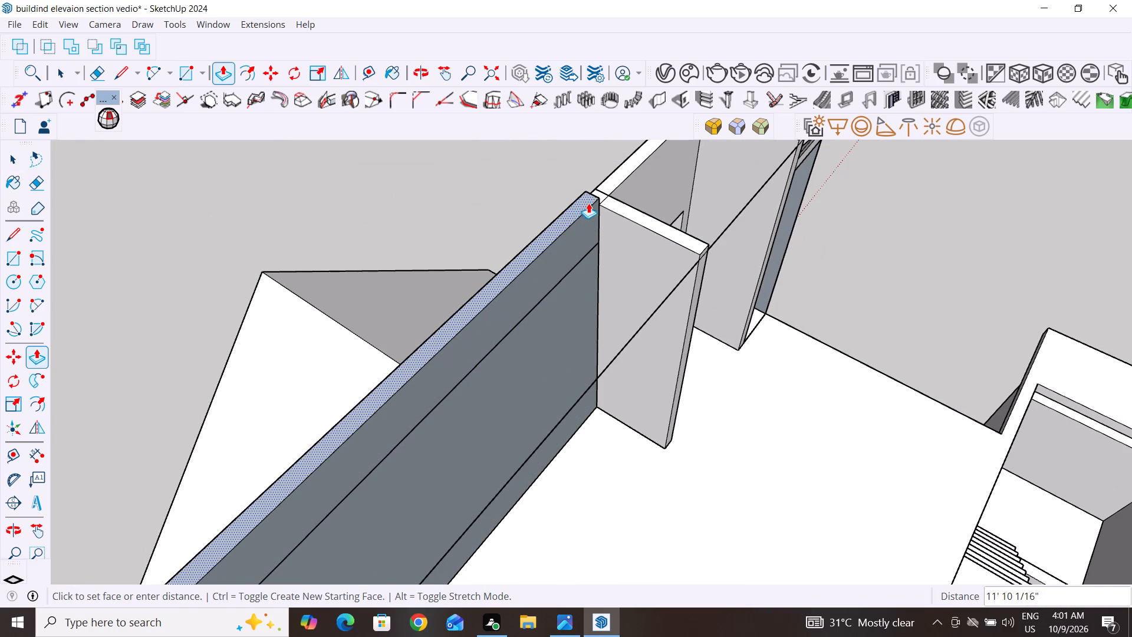
pyautogui.click(610, 211)
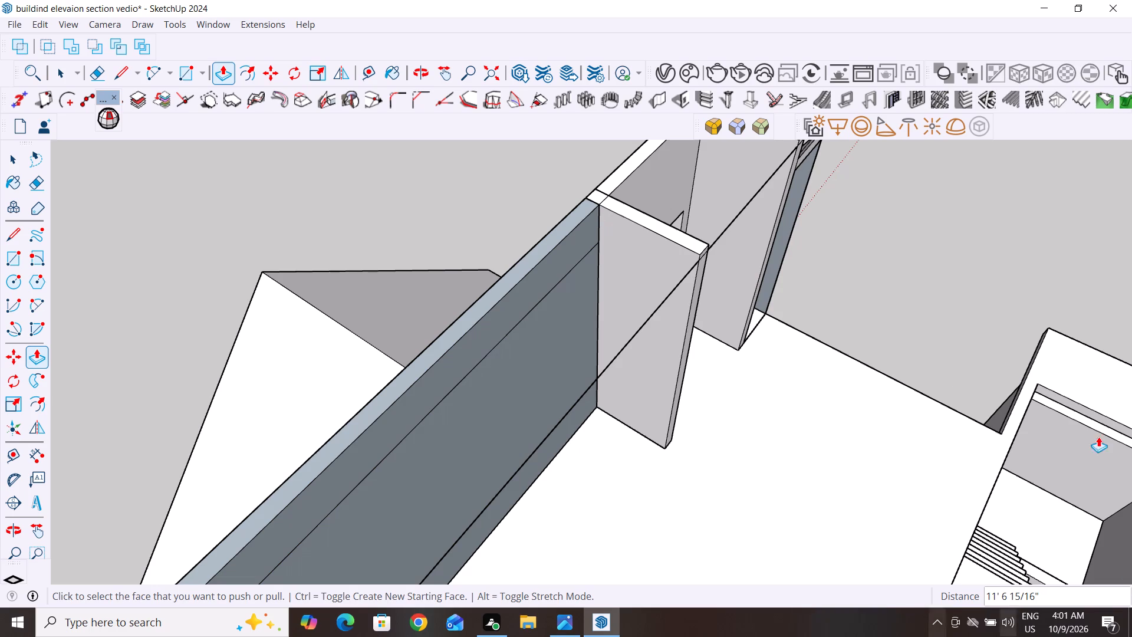
# Delete the leftover horizontal line across the upper part of the new wall's inner face.
pyautogui.click(12, 160)
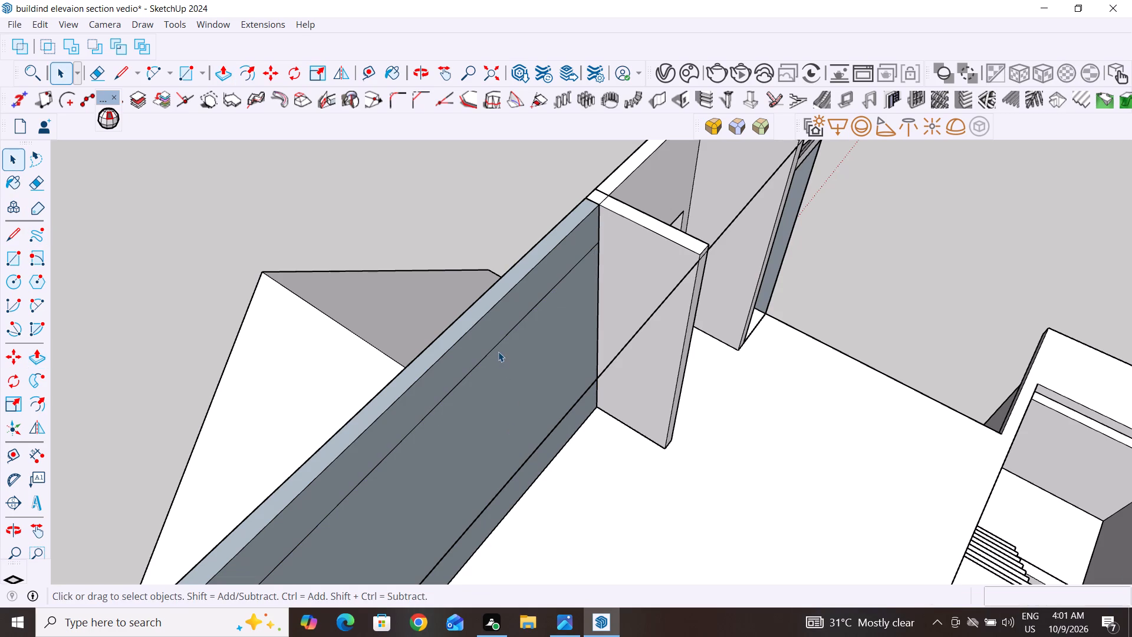
pyautogui.click(496, 349)
pyautogui.press('Delete')
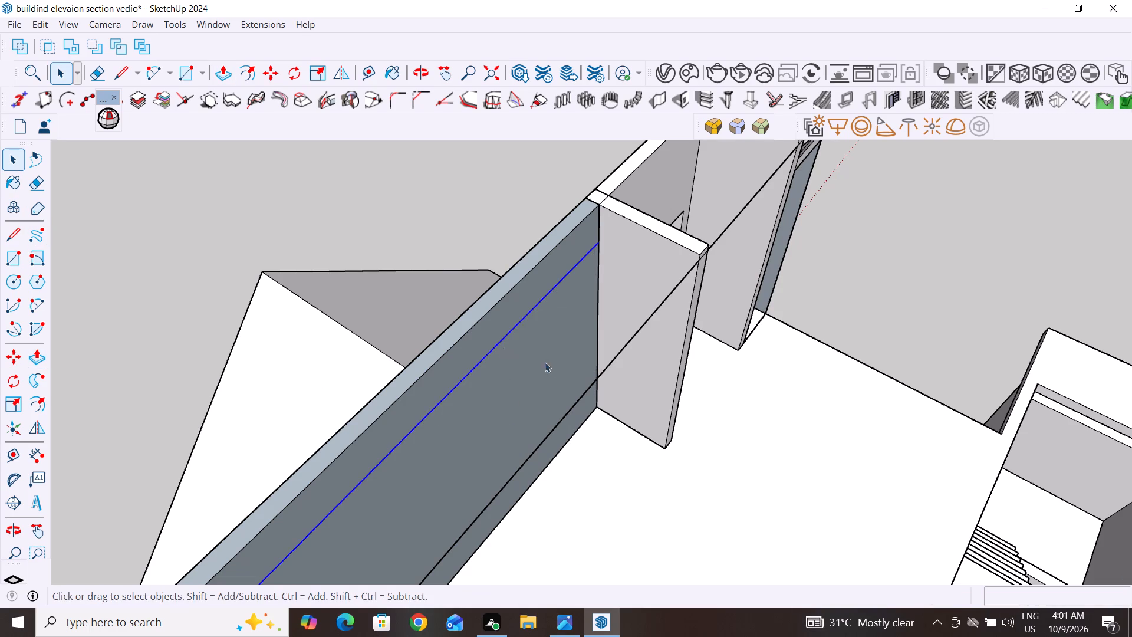
pyautogui.scroll(-10, 719, 429)
pyautogui.moveTo(728, 436); pyautogui.dragTo(878, 346, button='middle')
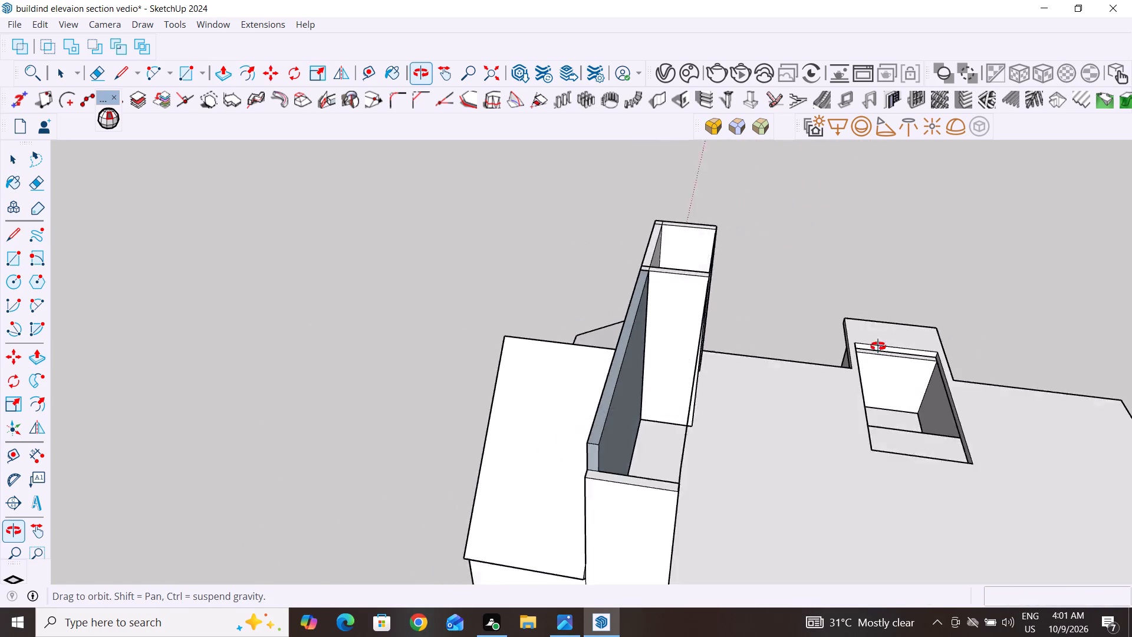
# Pull the top face of the end cross wall up 1' 6 15/16", level with the rebuilt long wall.
pyautogui.moveTo(878, 346); pyautogui.dragTo(1003, 367, button='middle')
pyautogui.scroll(4, 795, 486)
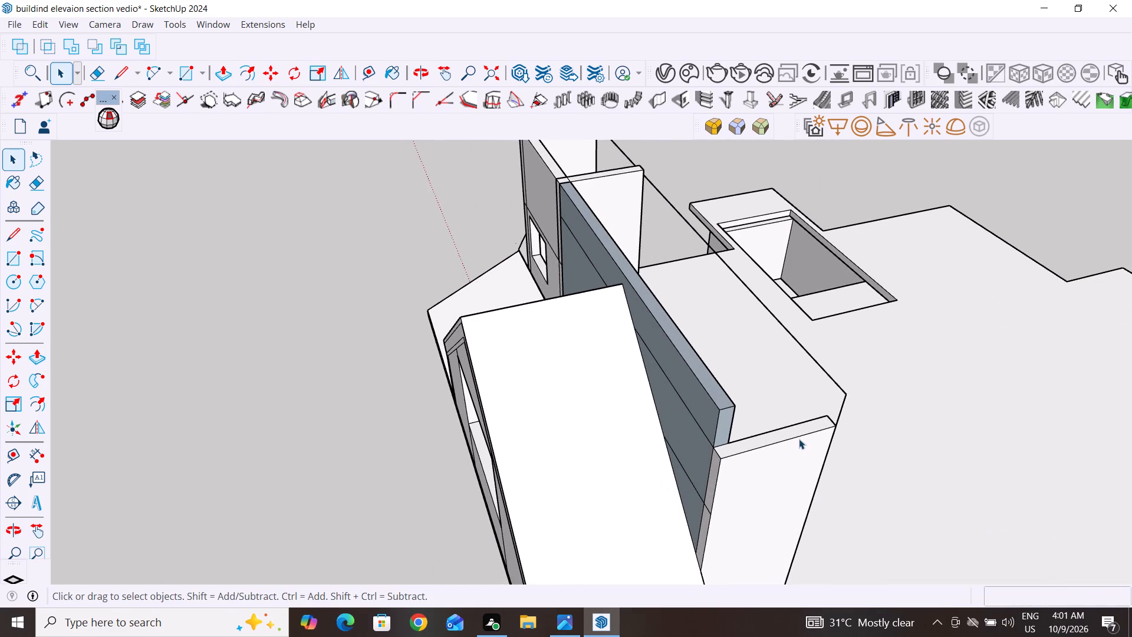
pyautogui.click(799, 431)
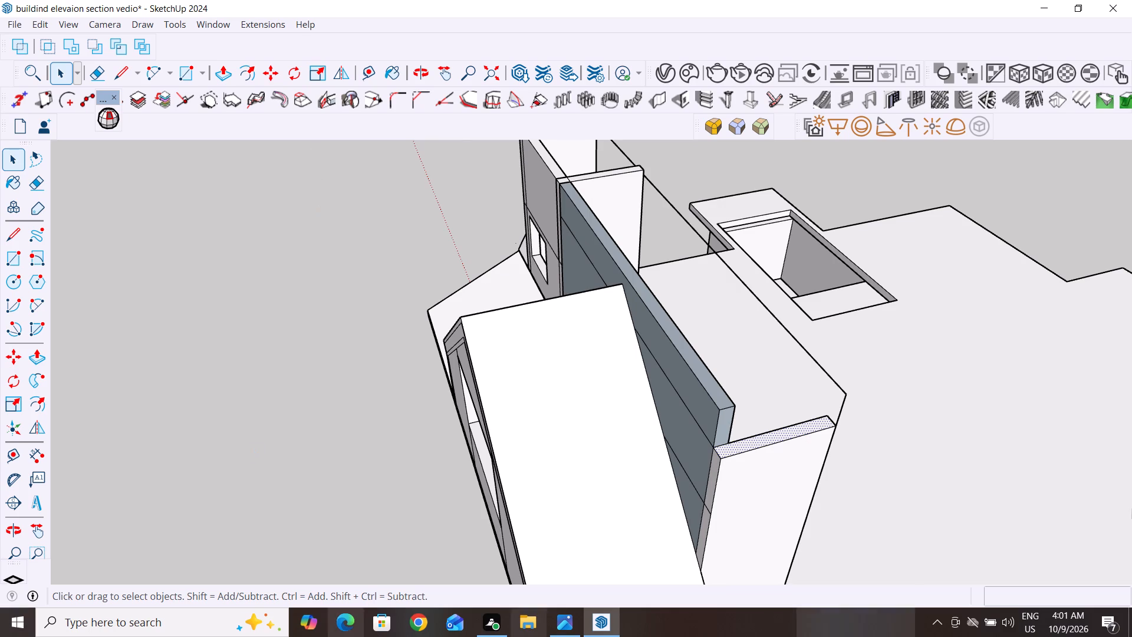
pyautogui.click(230, 79)
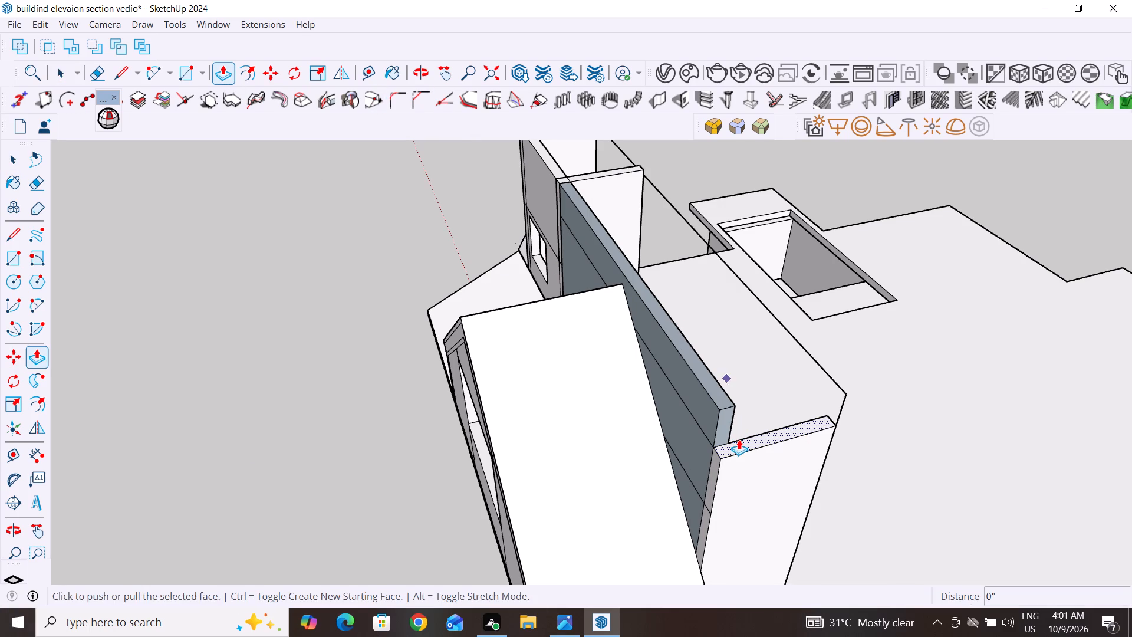
pyautogui.click(741, 442)
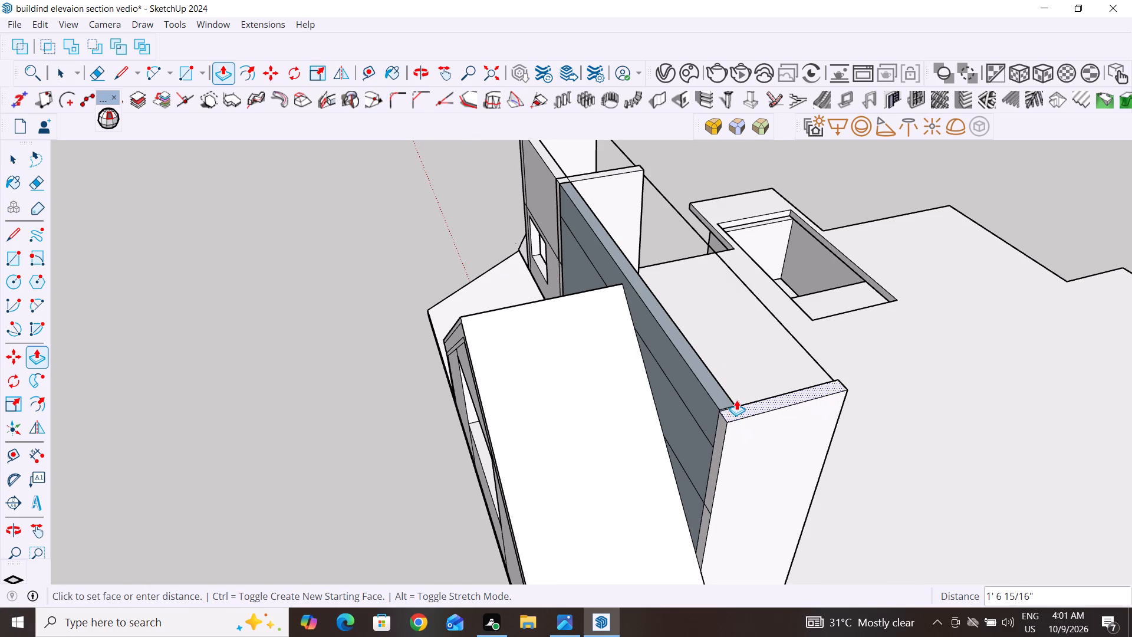
pyautogui.click(726, 398)
pyautogui.scroll(-4, 782, 429)
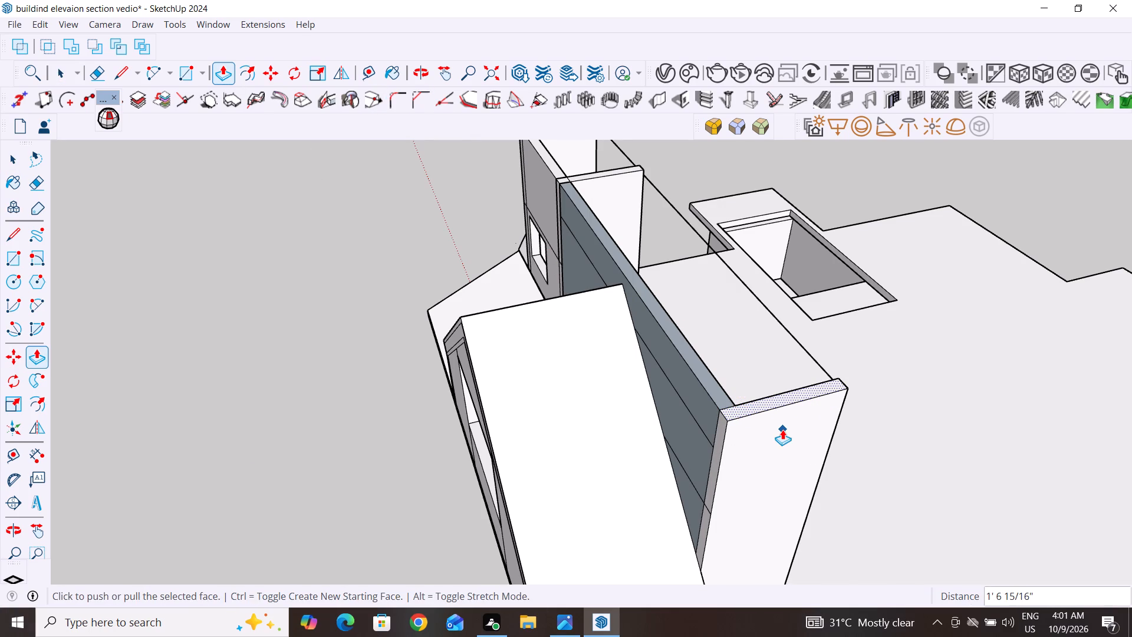
pyautogui.scroll(-3, 782, 429)
pyautogui.click(18, 167)
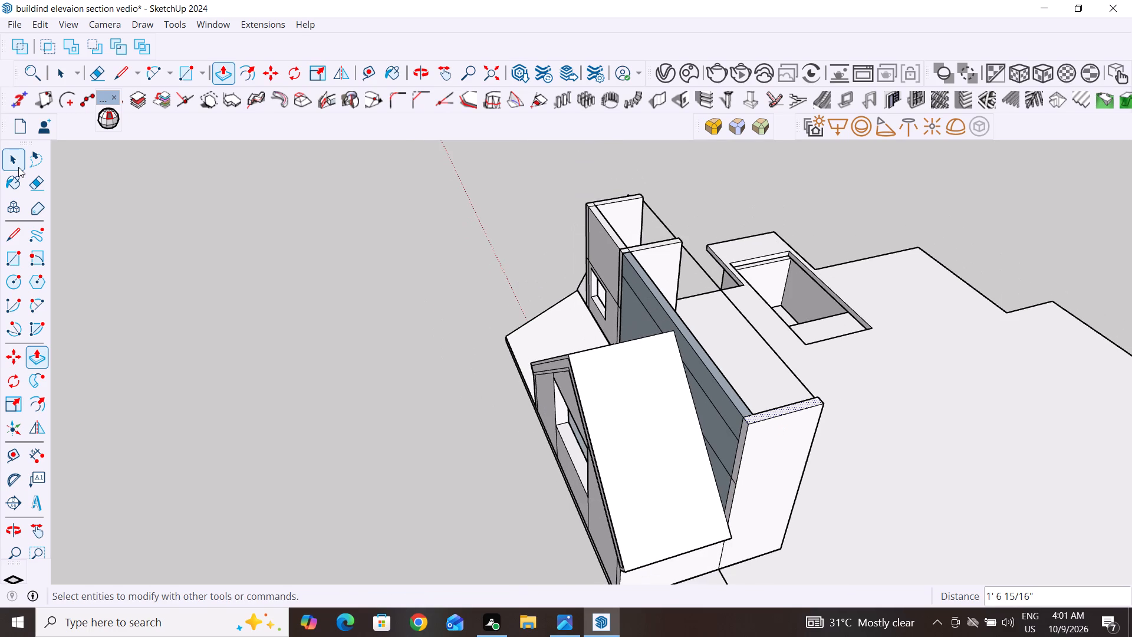
pyautogui.click(249, 316)
# Reverse three back-side faces on the long wall behind the gable: the large lower area, the upper band and the area beyond the roof peak.
pyautogui.scroll(-4, 274, 402)
pyautogui.moveTo(295, 416); pyautogui.dragTo(274, 402, button='middle')
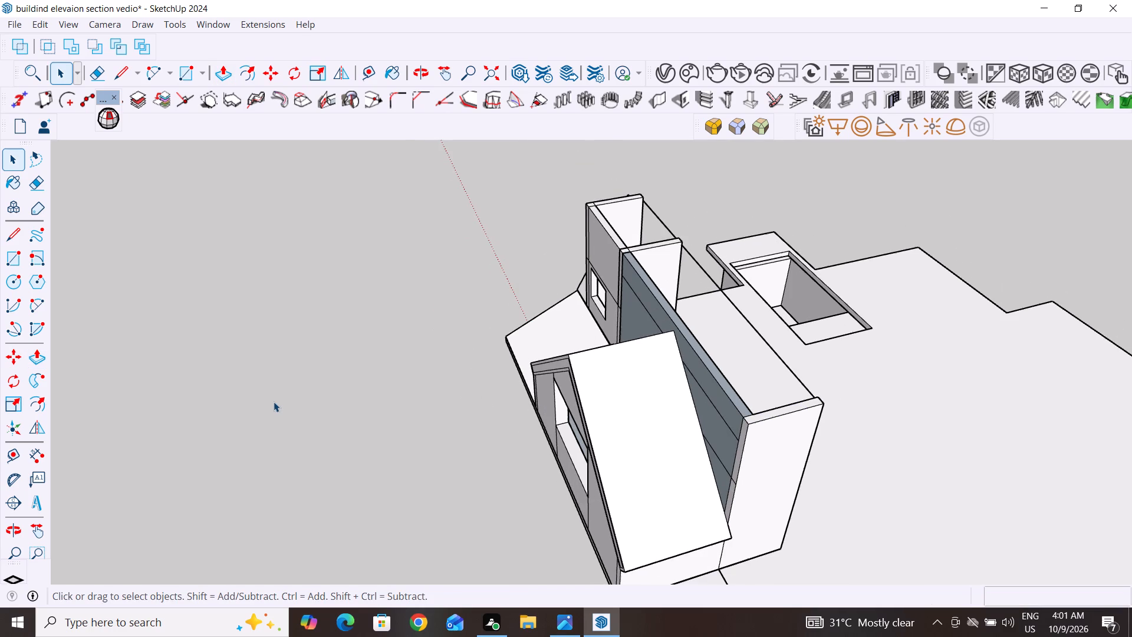
pyautogui.moveTo(274, 402); pyautogui.dragTo(863, 436, button='middle')
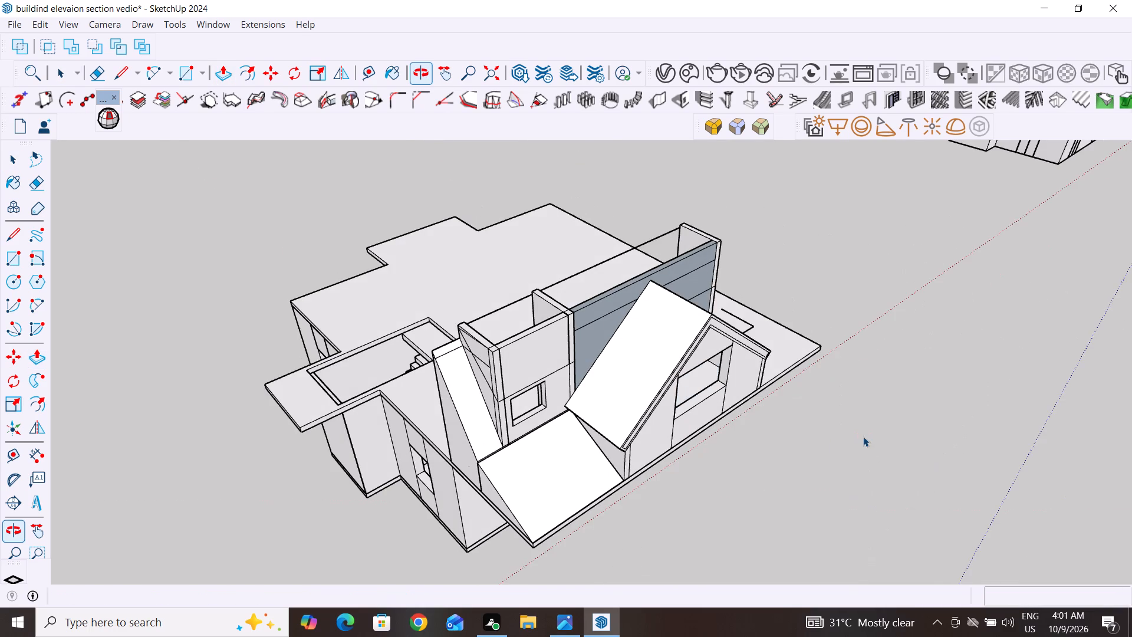
pyautogui.click(601, 342)
pyautogui.rightClick(598, 337)
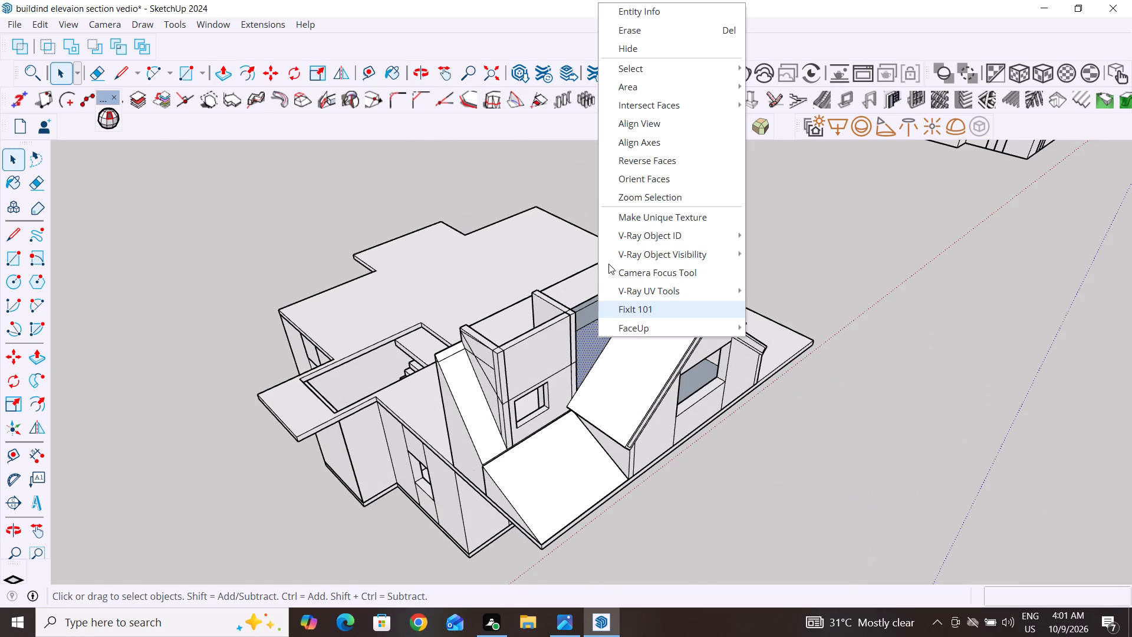
pyautogui.click(658, 165)
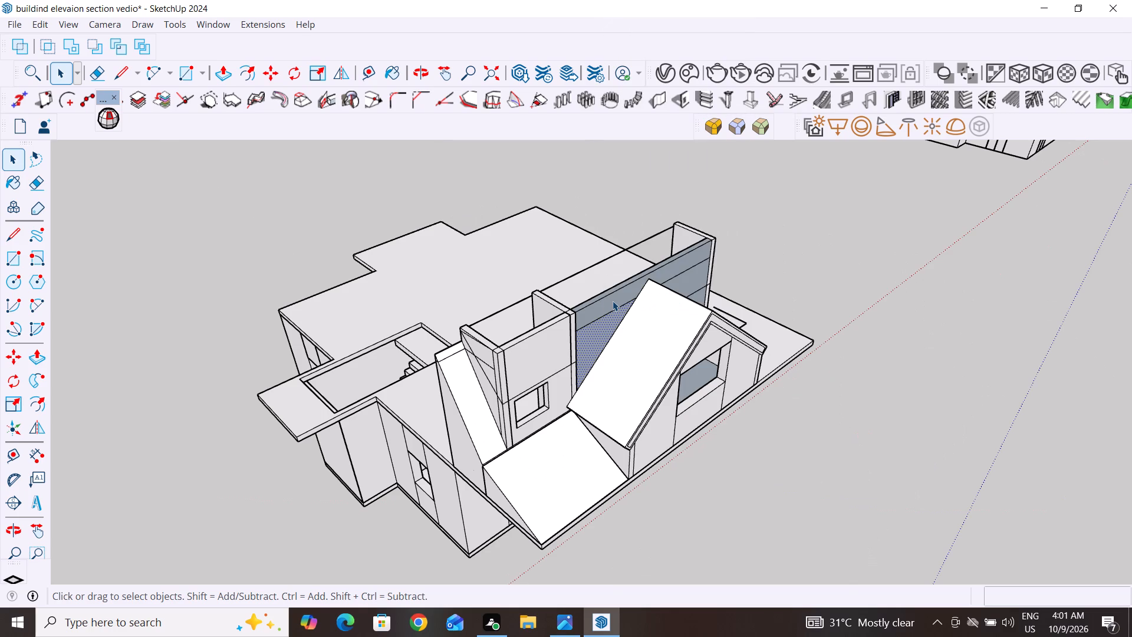
pyautogui.click(610, 304)
pyautogui.rightClick(610, 304)
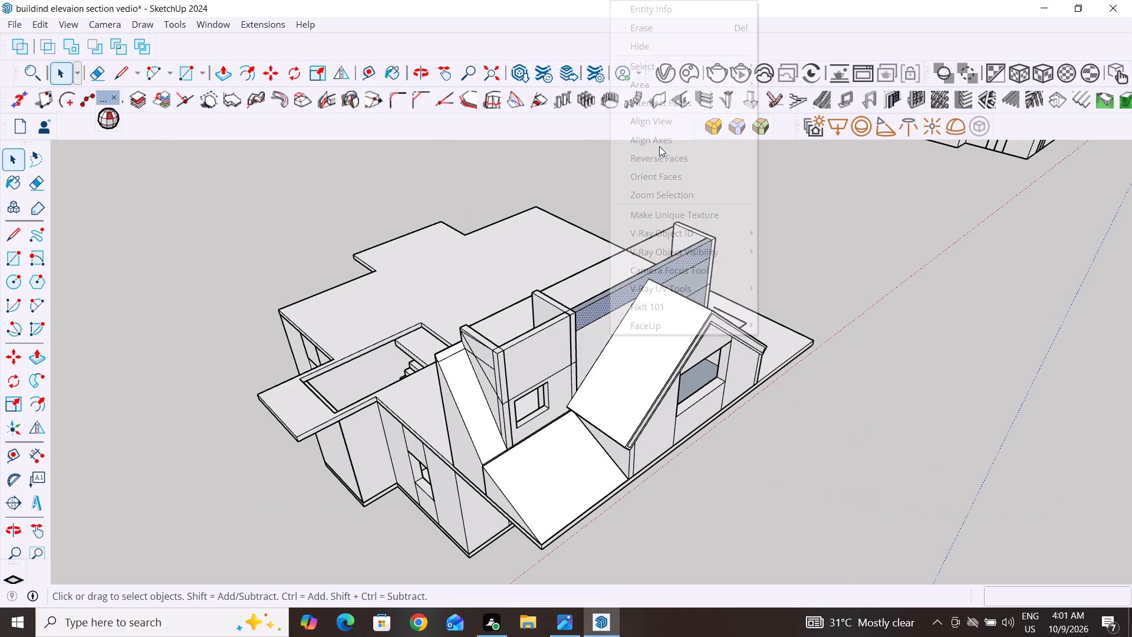
pyautogui.click(662, 156)
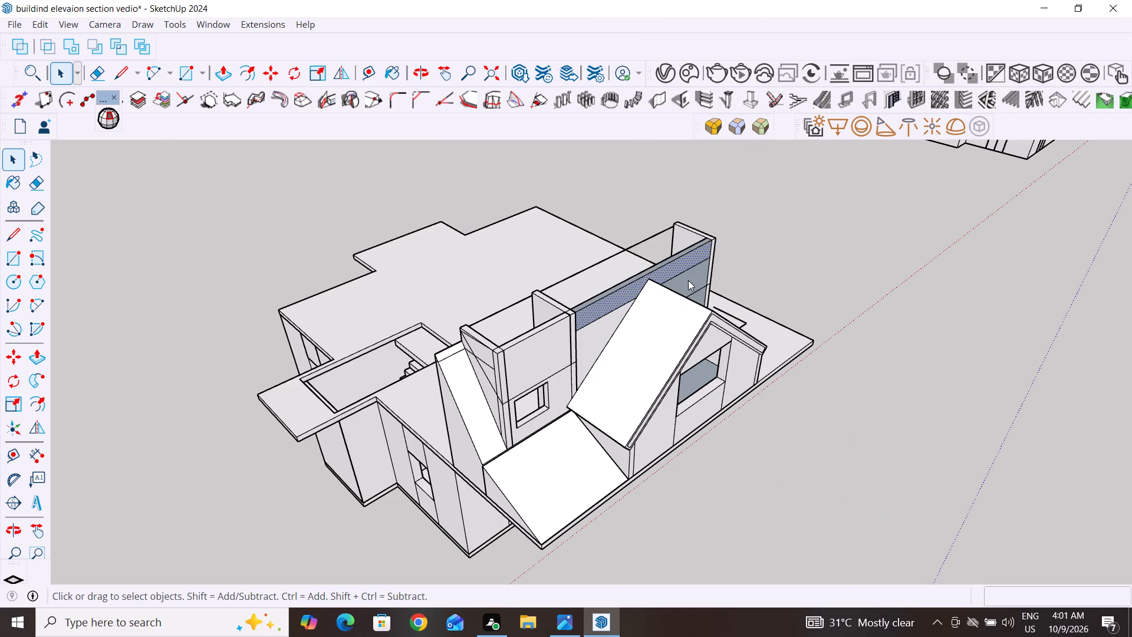
pyautogui.click(688, 280)
pyautogui.rightClick(688, 280)
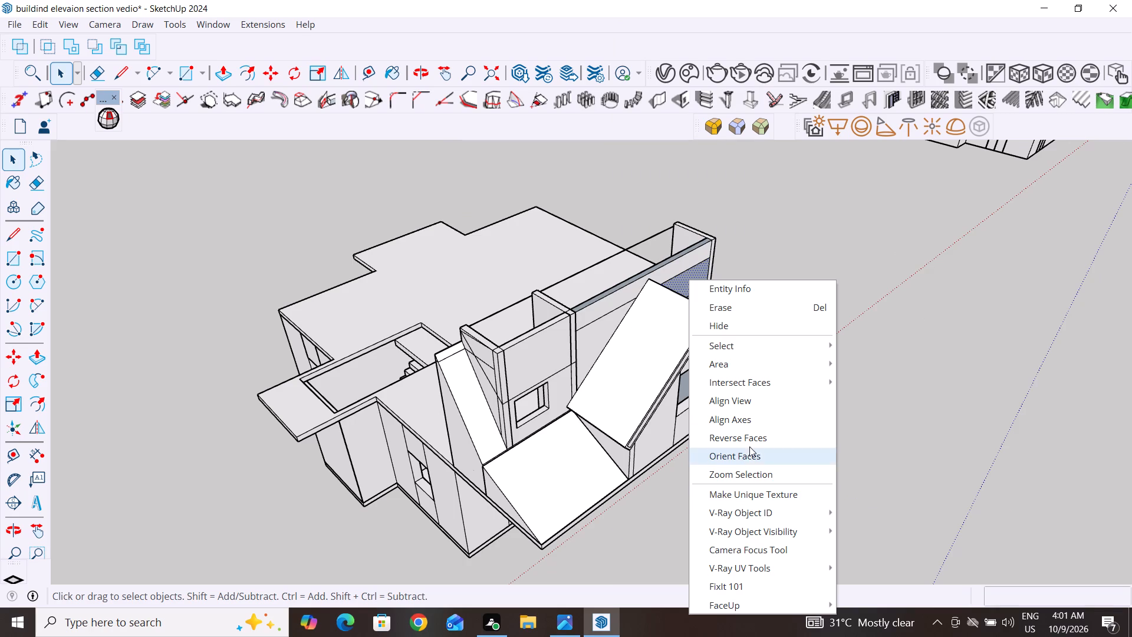
pyautogui.click(752, 443)
# Reverse the remaining back-side faces of the long wall: the piece beside the gable roof's slope and the one within the gable's window opening.
pyautogui.moveTo(881, 436); pyautogui.dragTo(634, 426, button='middle')
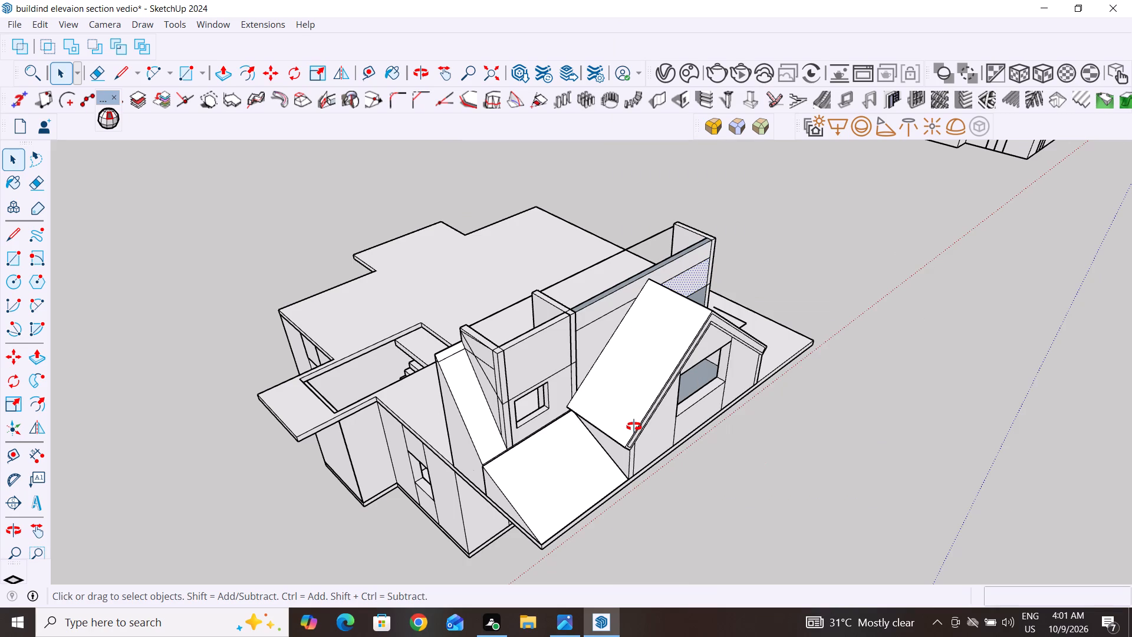
pyautogui.moveTo(634, 426); pyautogui.dragTo(614, 365, button='middle')
pyautogui.click(744, 366)
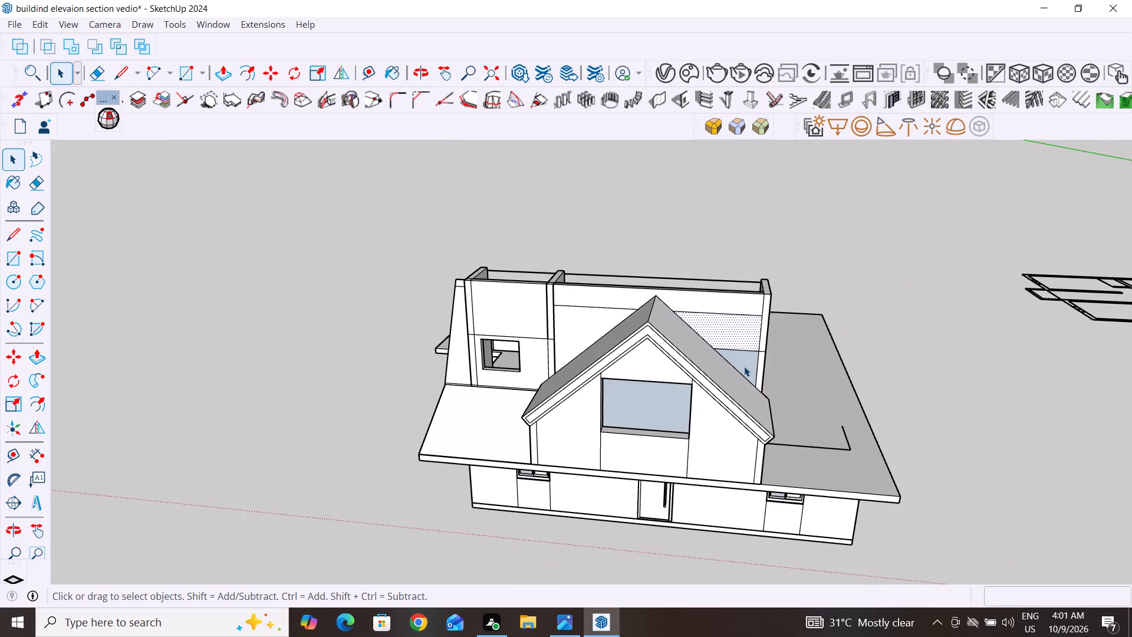
pyautogui.rightClick(744, 366)
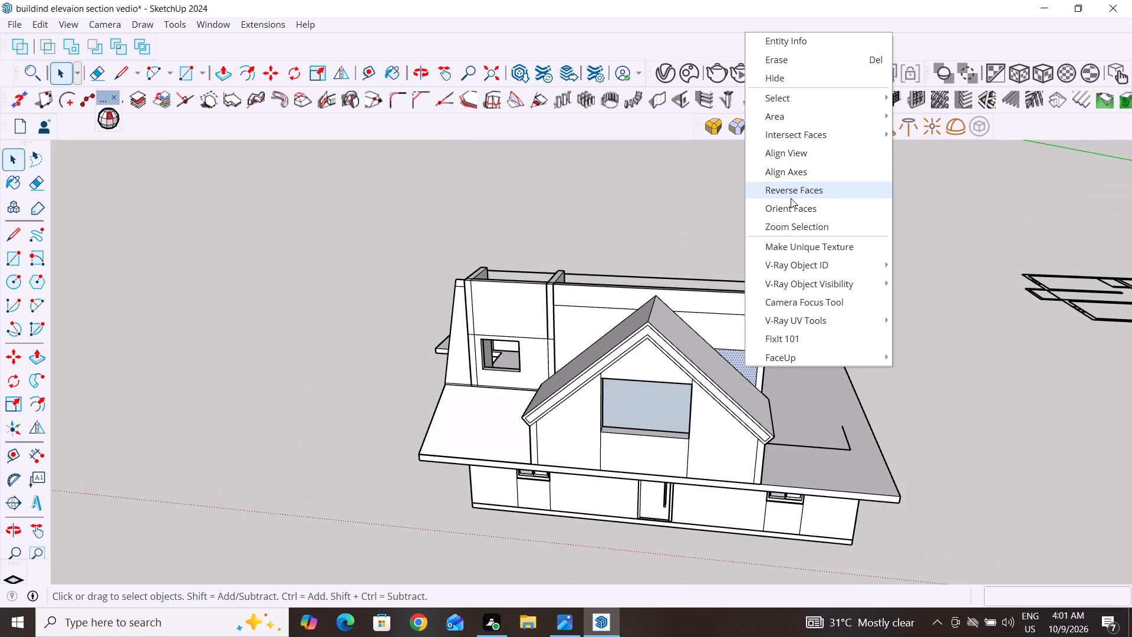
pyautogui.click(798, 194)
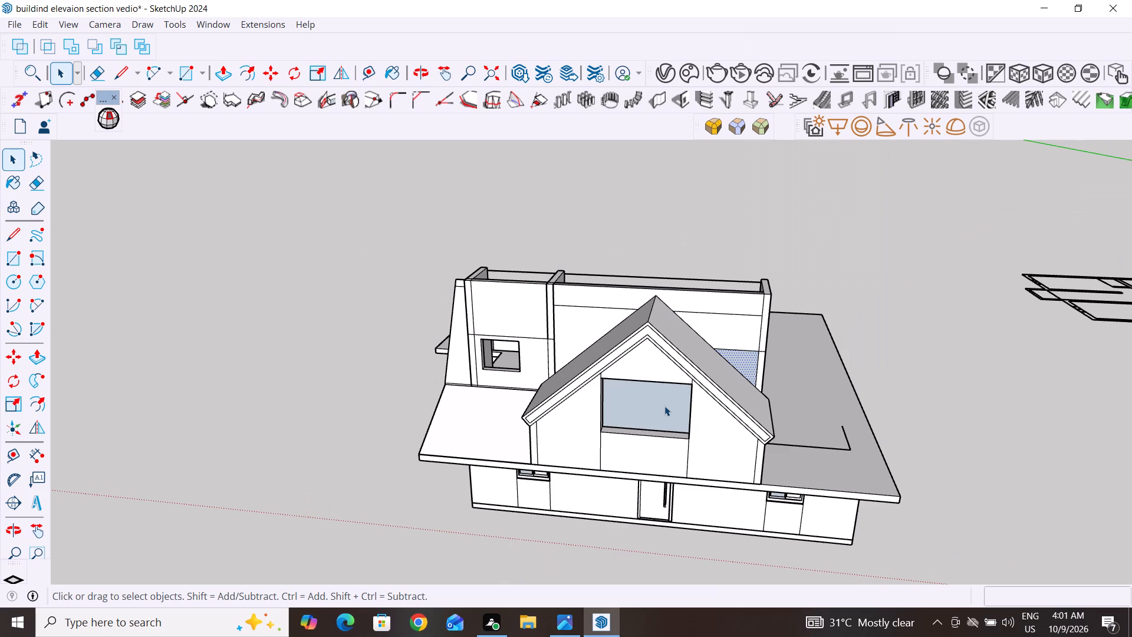
pyautogui.click(665, 406)
pyautogui.rightClick(665, 406)
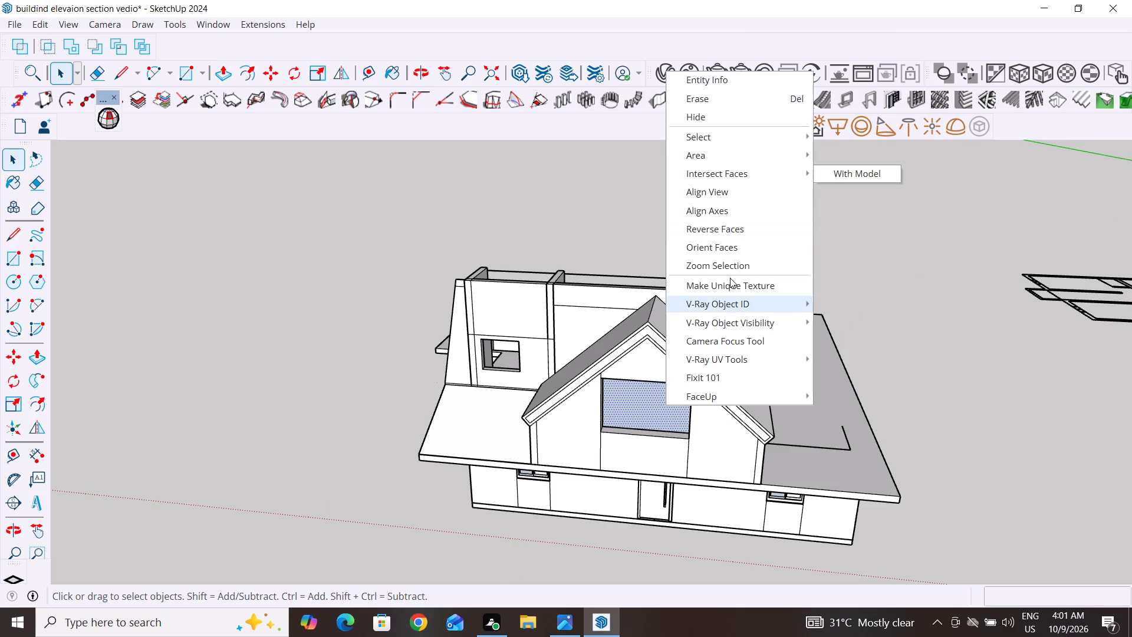
pyautogui.click(730, 233)
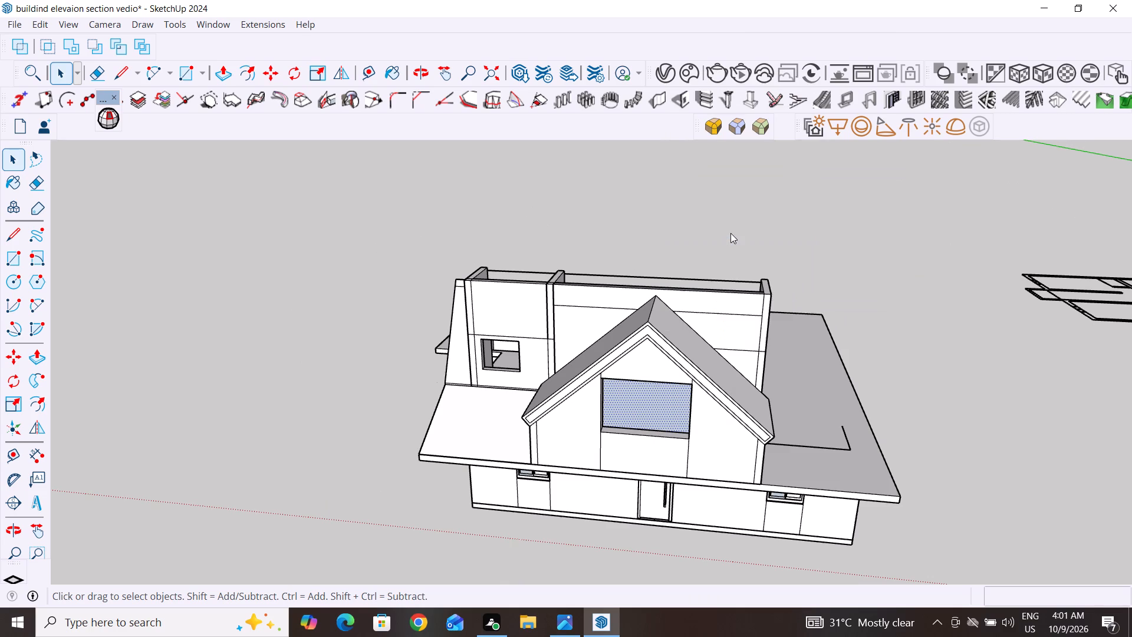
pyautogui.click(963, 420)
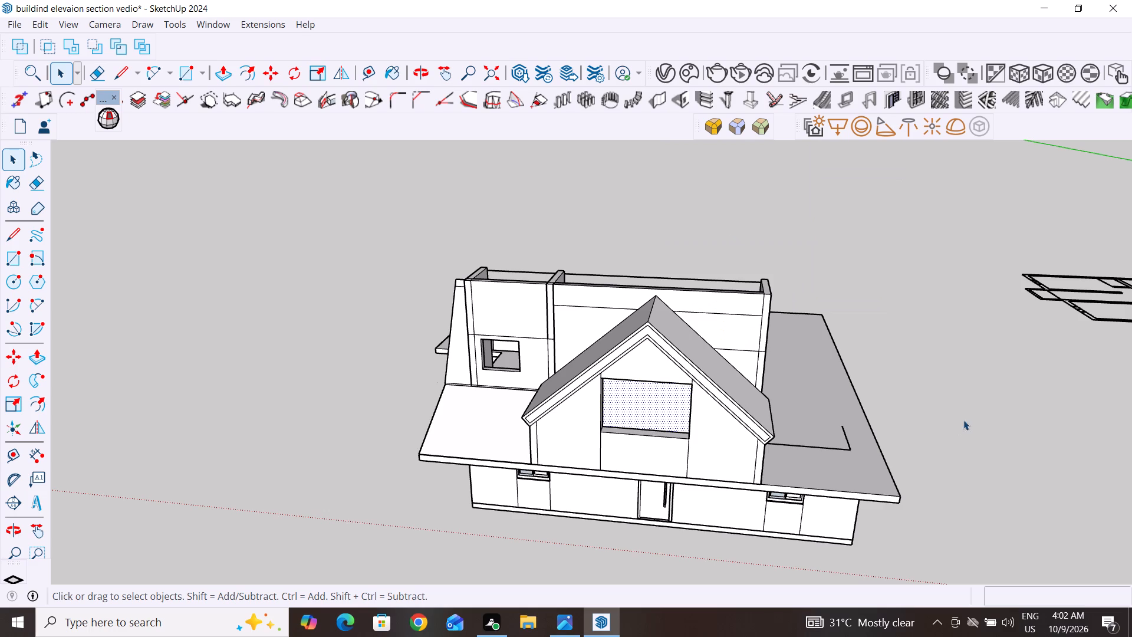
# Delete the two stray lines on the floor slab beside the end cross wall.
pyautogui.moveTo(933, 459); pyautogui.dragTo(713, 512, button='middle')
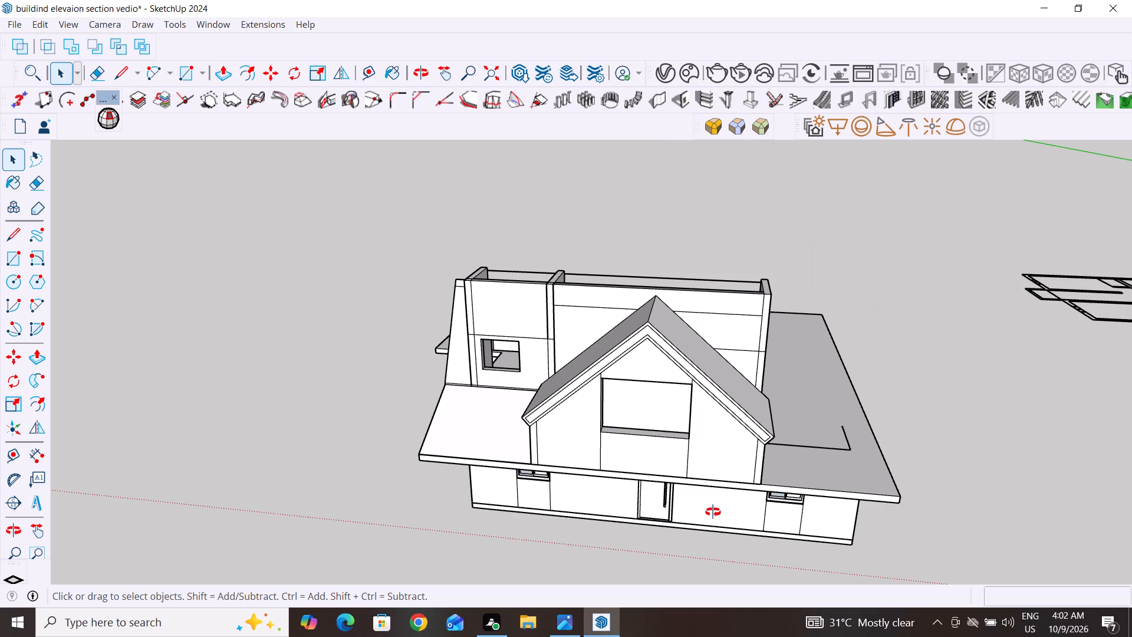
pyautogui.moveTo(713, 512); pyautogui.dragTo(655, 484, button='middle')
pyautogui.scroll(-3, 733, 425)
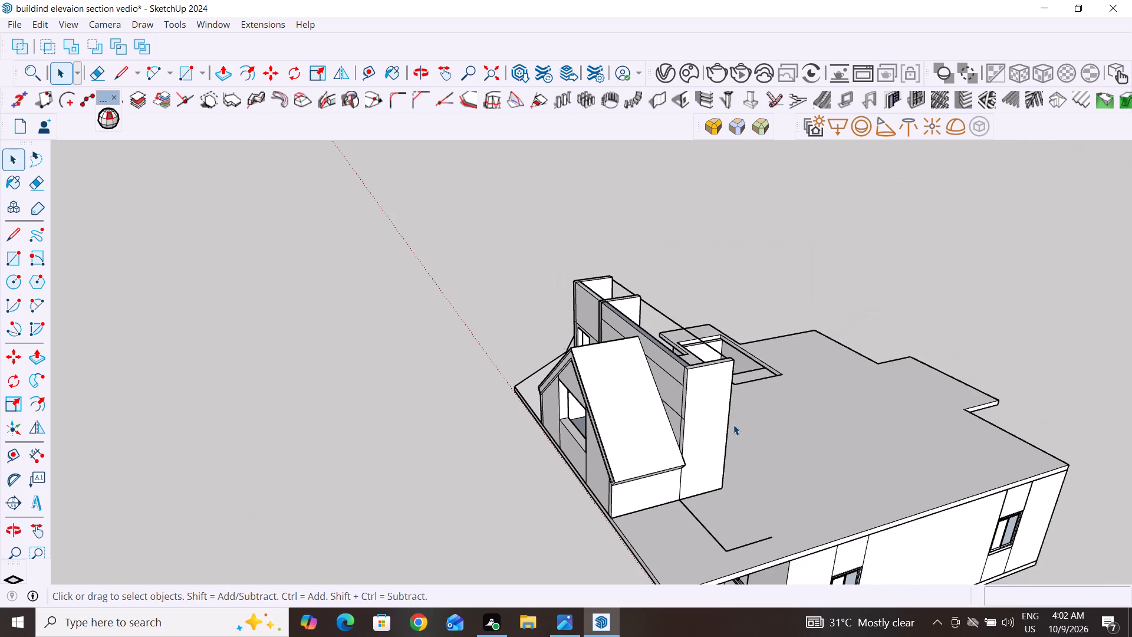
pyautogui.click(719, 527)
pyautogui.press('Delete')
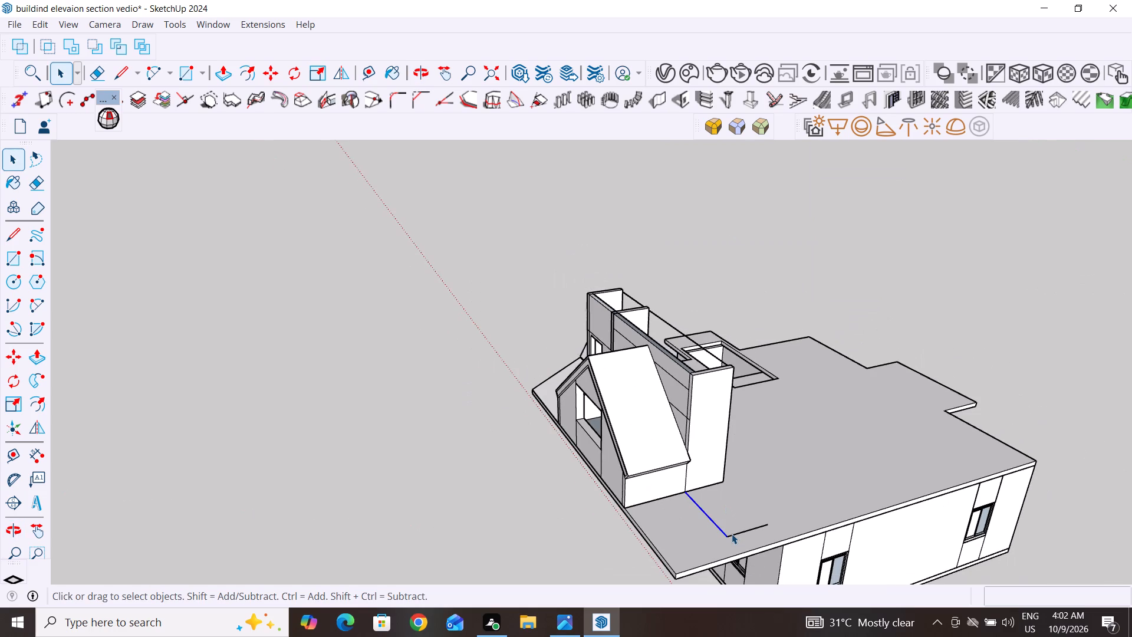
pyautogui.click(736, 534)
pyautogui.press('Delete')
# Delete the leftover lines on the upper triangle of the side wall near the small window: the short one across it and the one along its top.
pyautogui.scroll(-3, 741, 477)
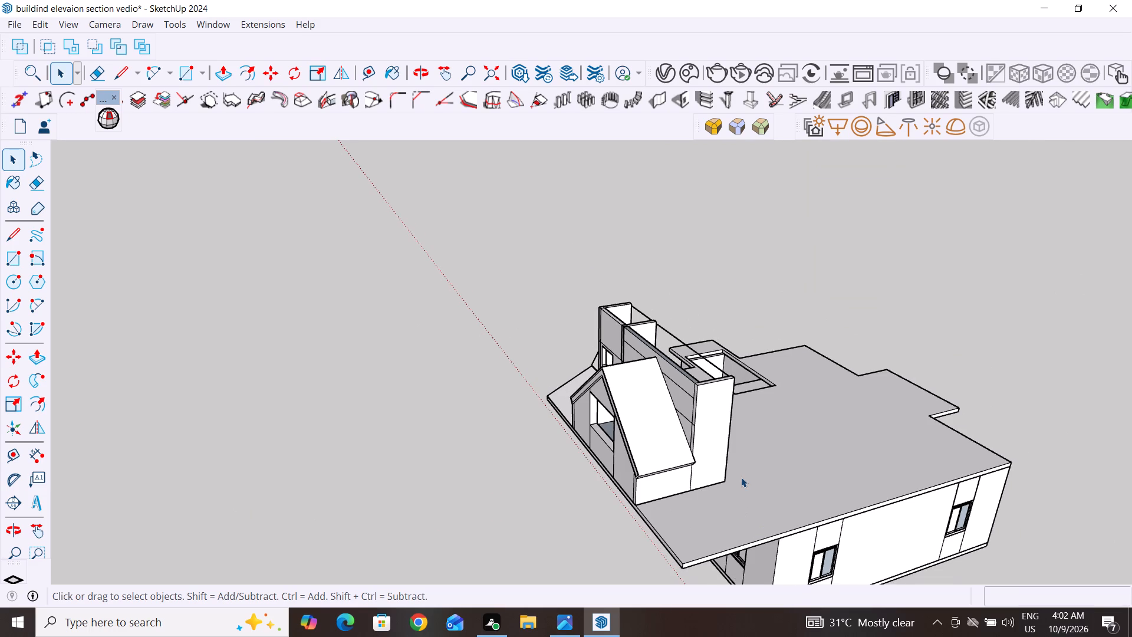
pyautogui.moveTo(608, 451); pyautogui.dragTo(1131, 438, button='middle')
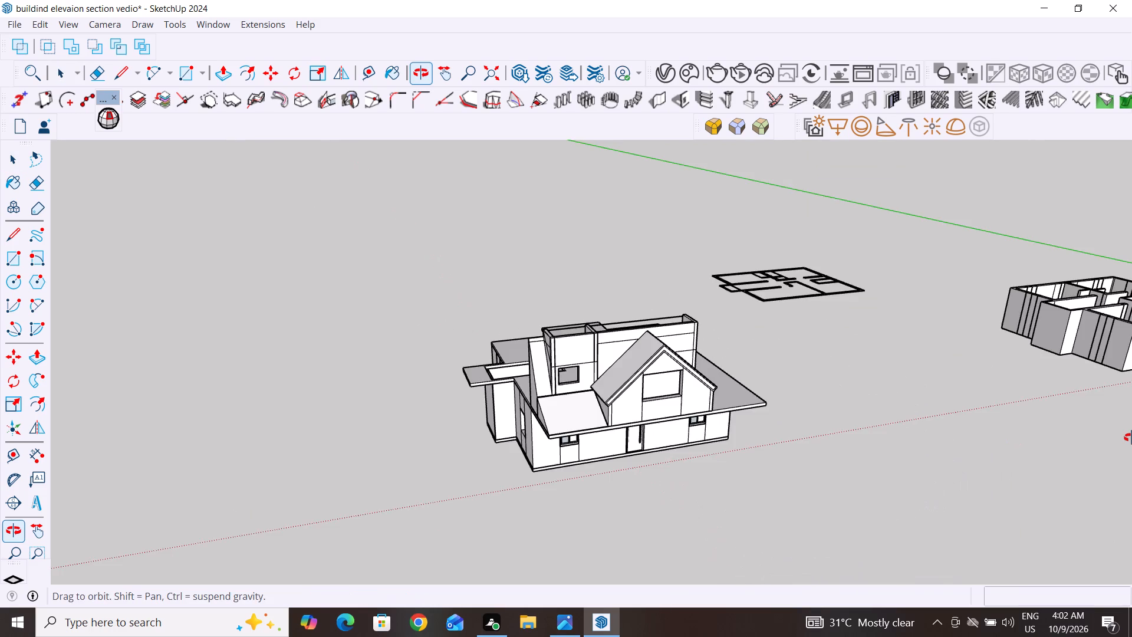
pyautogui.moveTo(1131, 438); pyautogui.dragTo(1131, 429, button='middle')
pyautogui.scroll(8, 534, 368)
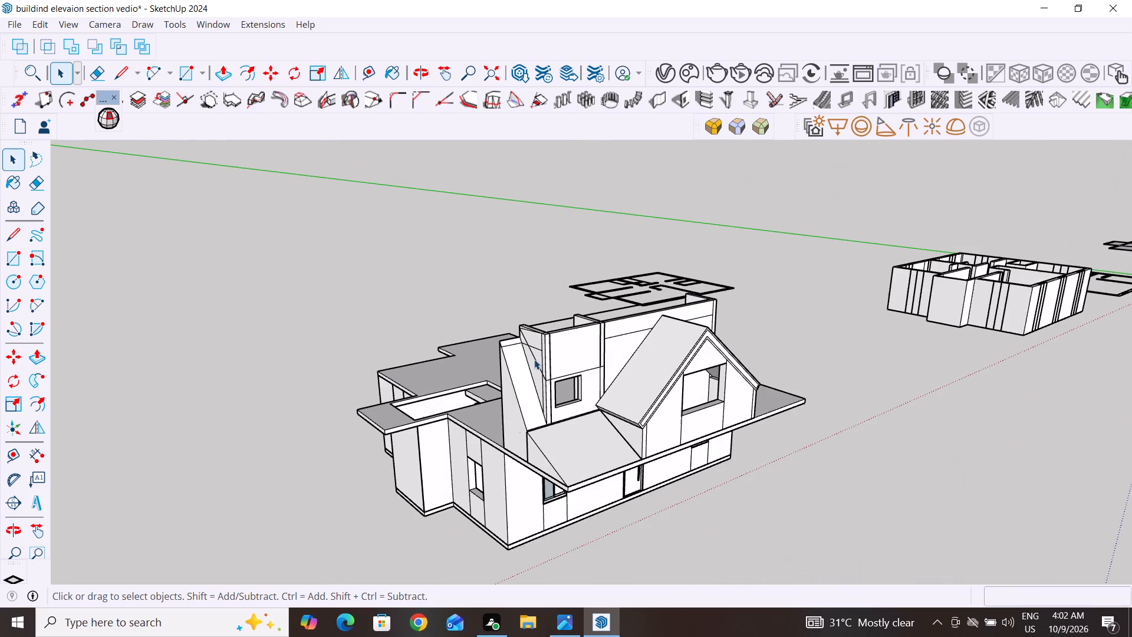
pyautogui.scroll(5, 534, 359)
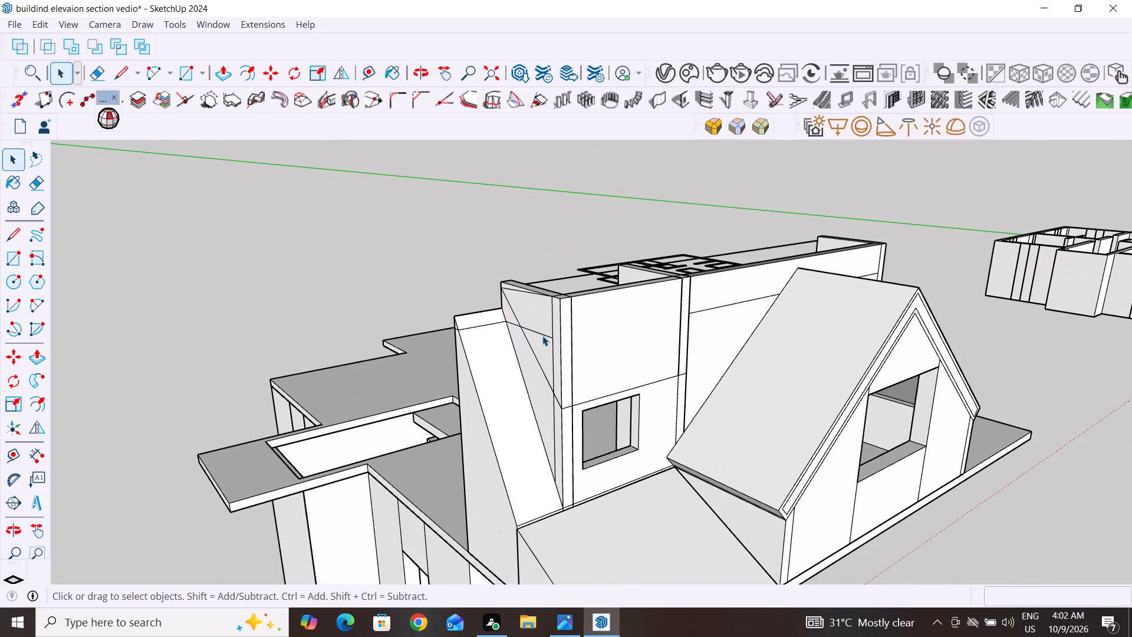
pyautogui.click(541, 334)
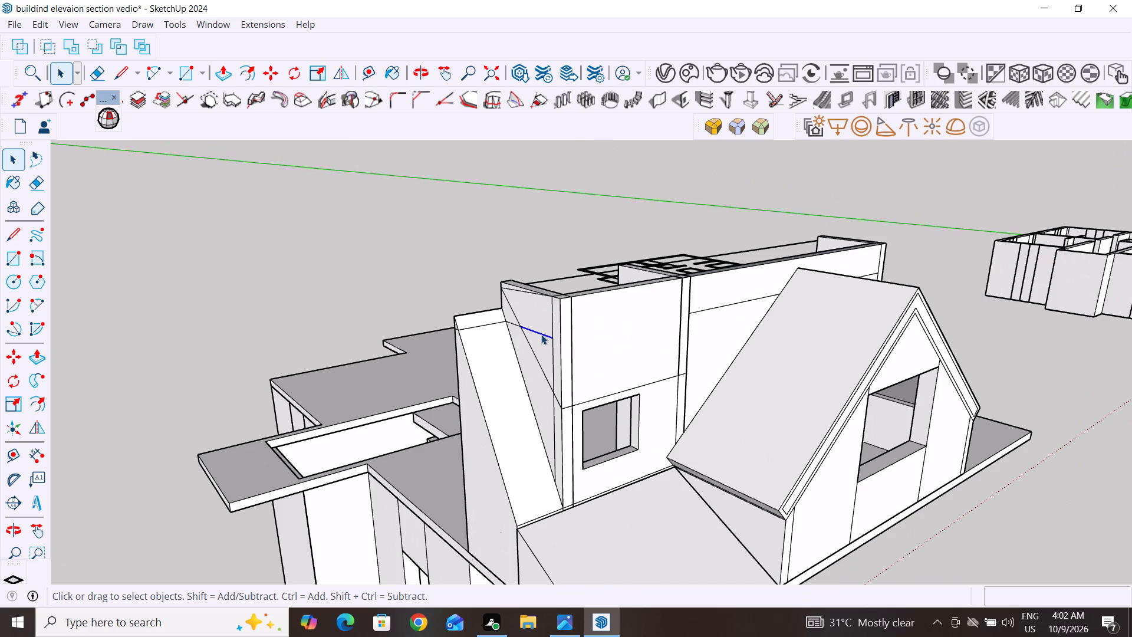
pyautogui.press('Delete')
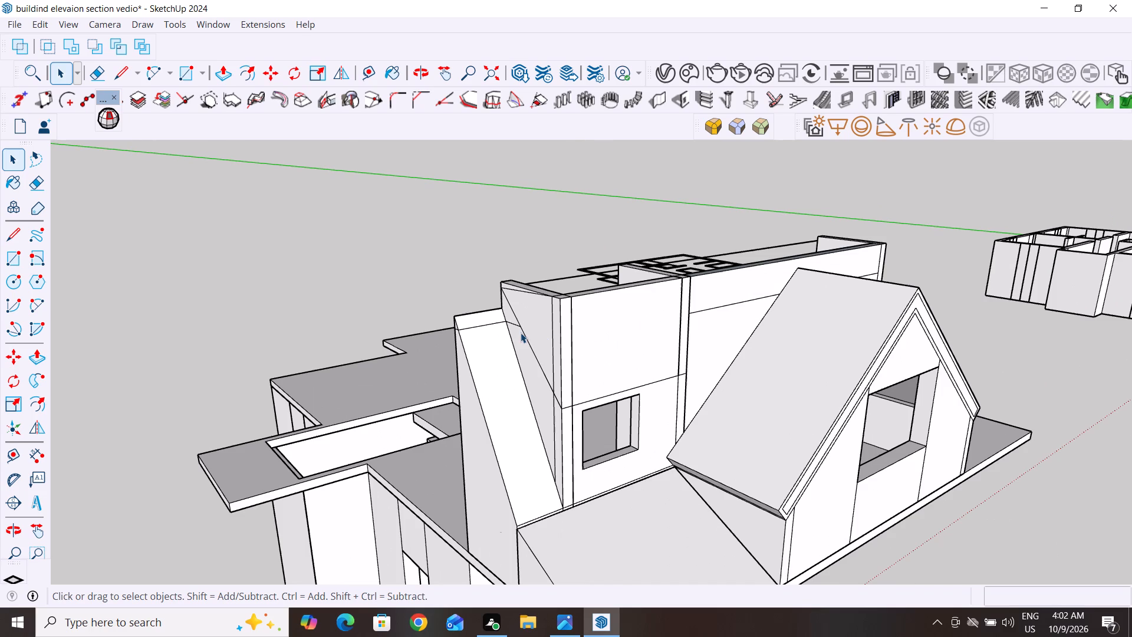
pyautogui.click(511, 289)
pyautogui.press('Delete')
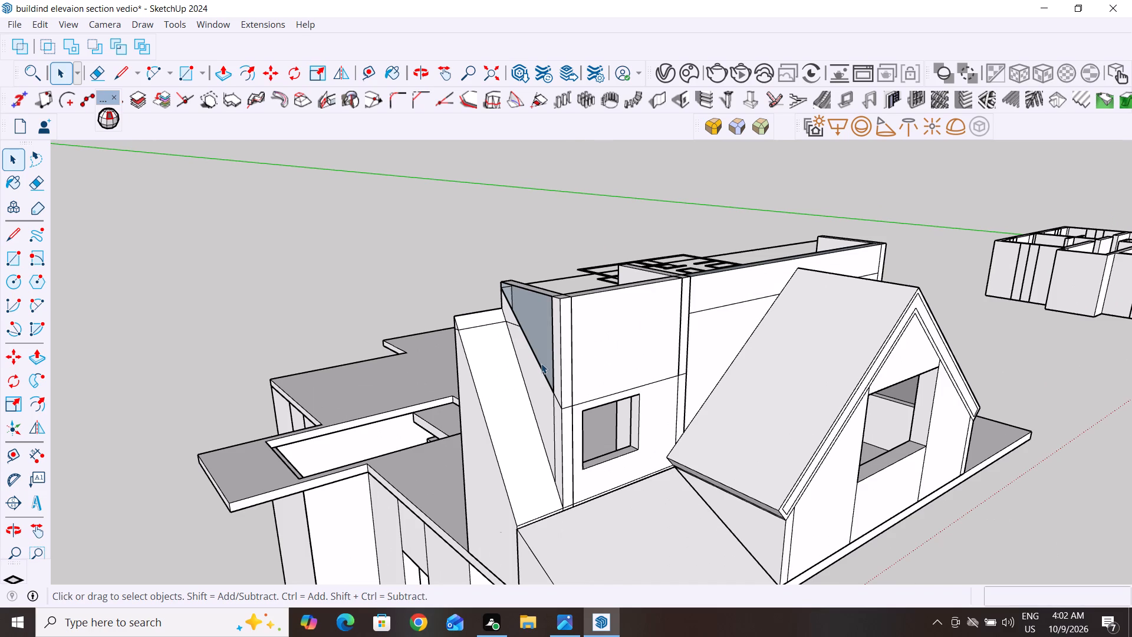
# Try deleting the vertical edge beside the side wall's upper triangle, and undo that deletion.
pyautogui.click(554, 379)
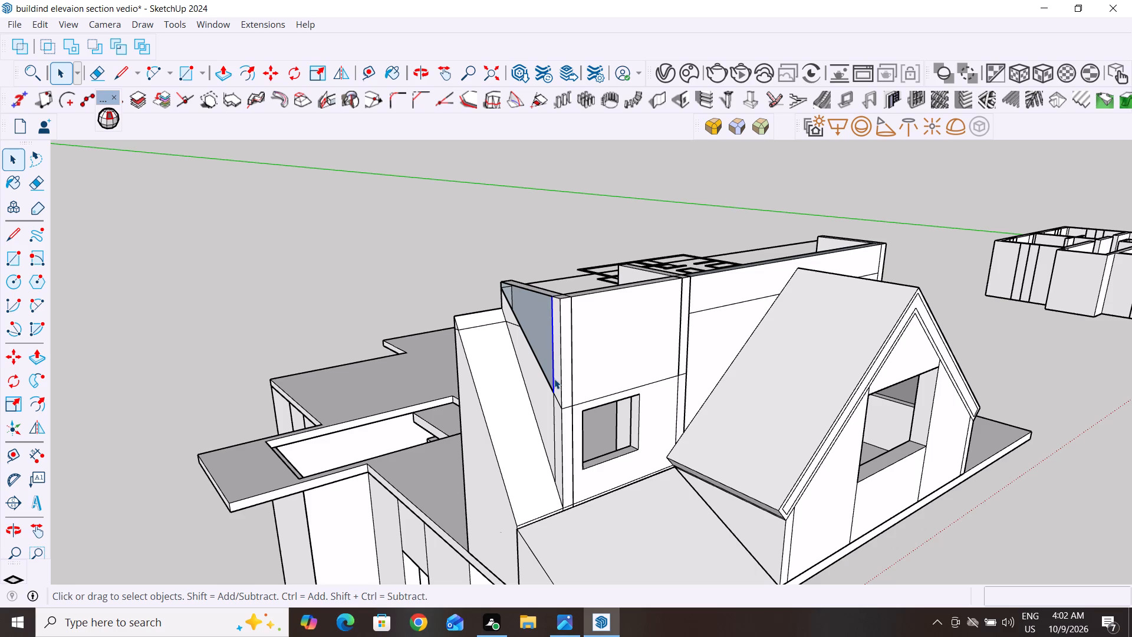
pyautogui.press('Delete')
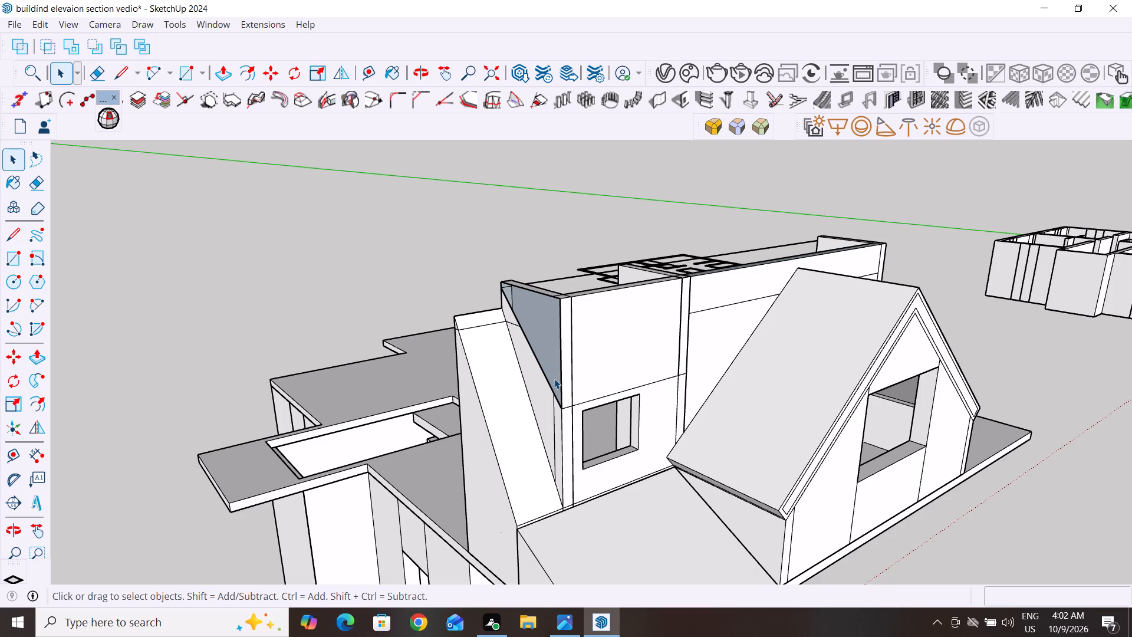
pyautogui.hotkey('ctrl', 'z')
# Undo the last line deletion along the side wall's upper triangle near the small window.
pyautogui.hotkey('ctrl', 'z')
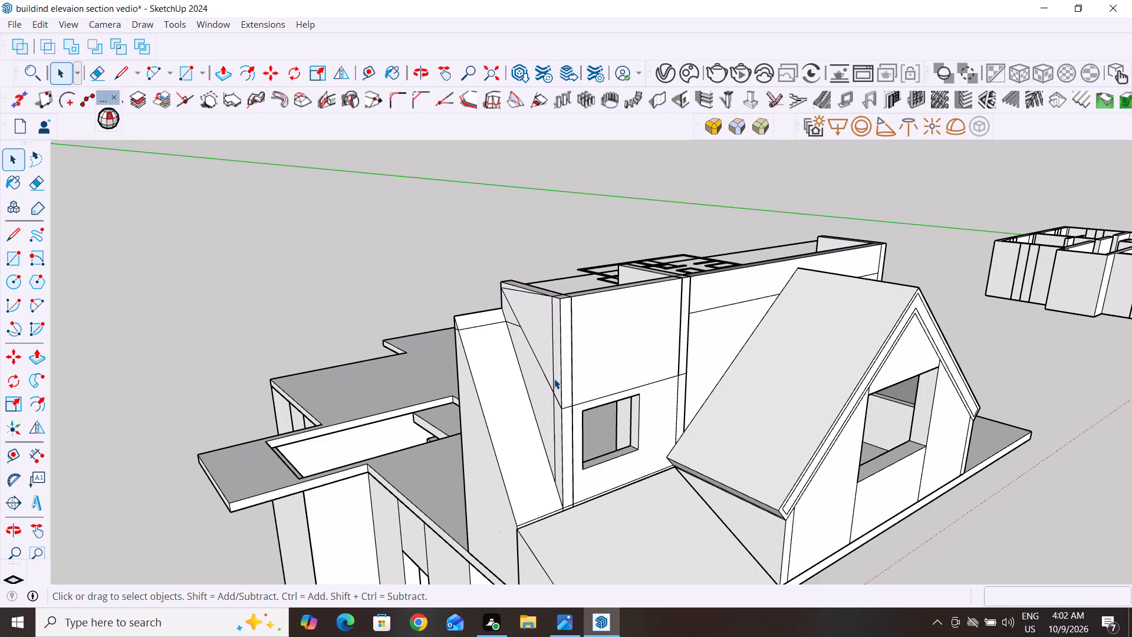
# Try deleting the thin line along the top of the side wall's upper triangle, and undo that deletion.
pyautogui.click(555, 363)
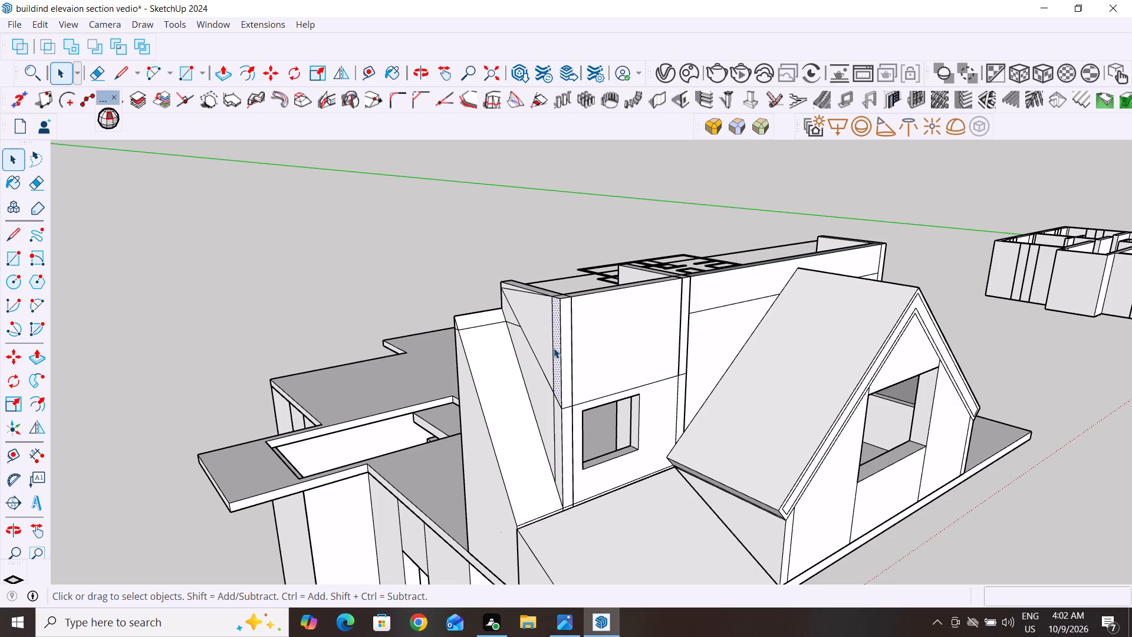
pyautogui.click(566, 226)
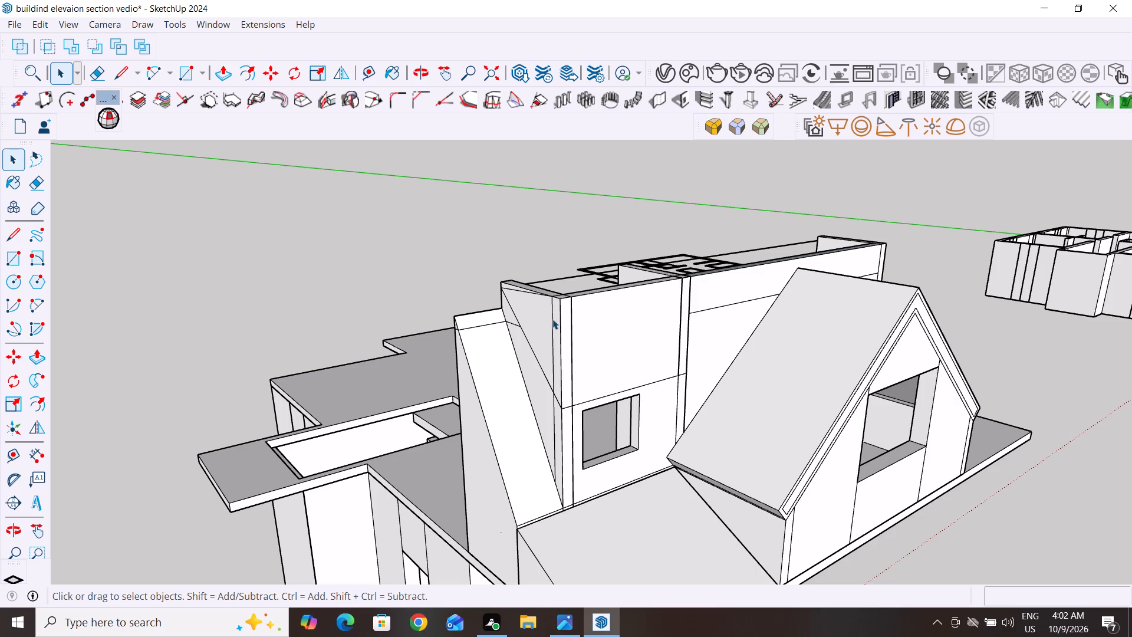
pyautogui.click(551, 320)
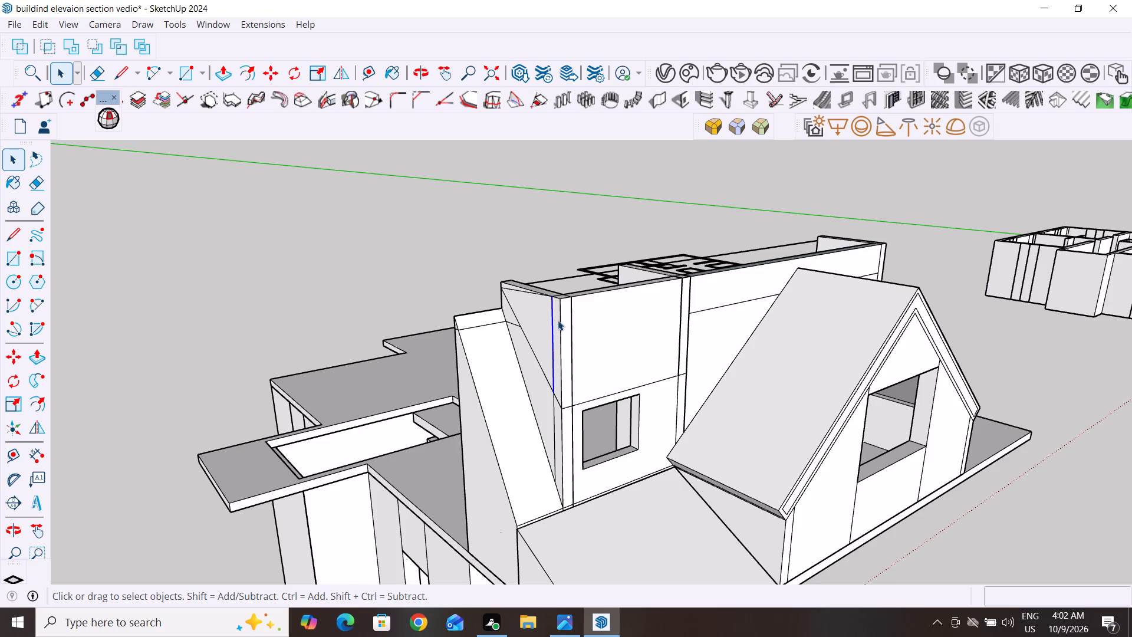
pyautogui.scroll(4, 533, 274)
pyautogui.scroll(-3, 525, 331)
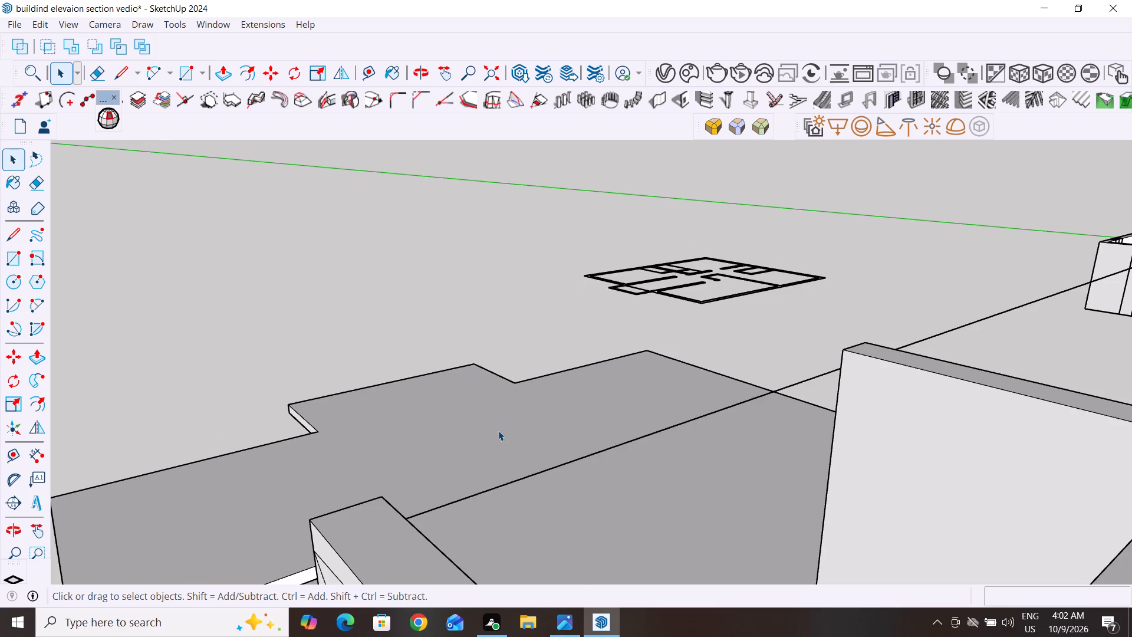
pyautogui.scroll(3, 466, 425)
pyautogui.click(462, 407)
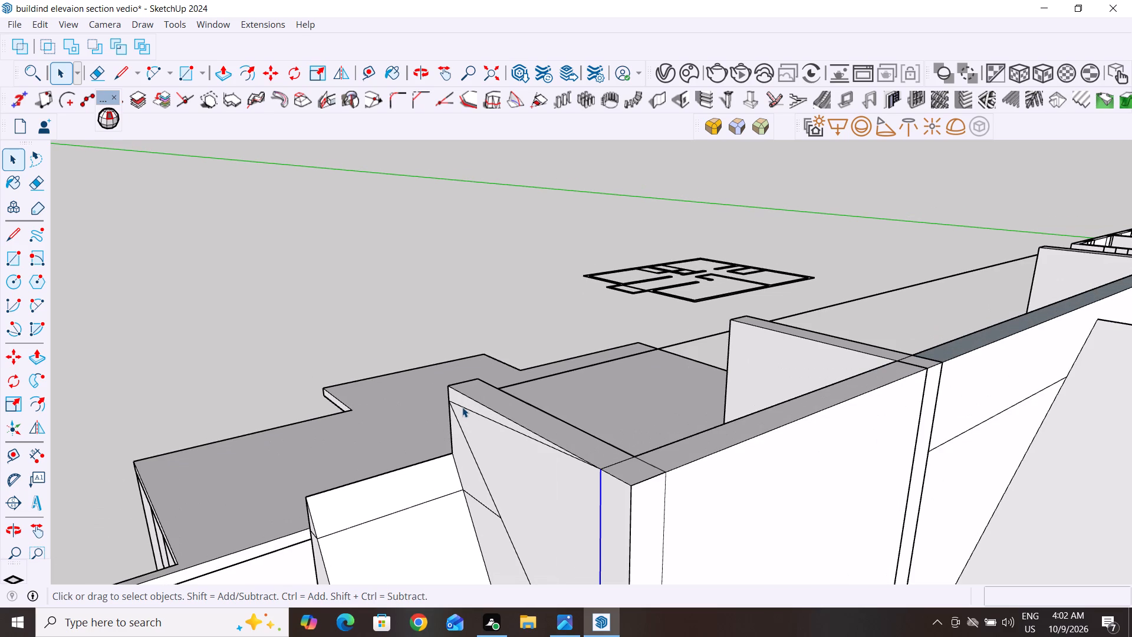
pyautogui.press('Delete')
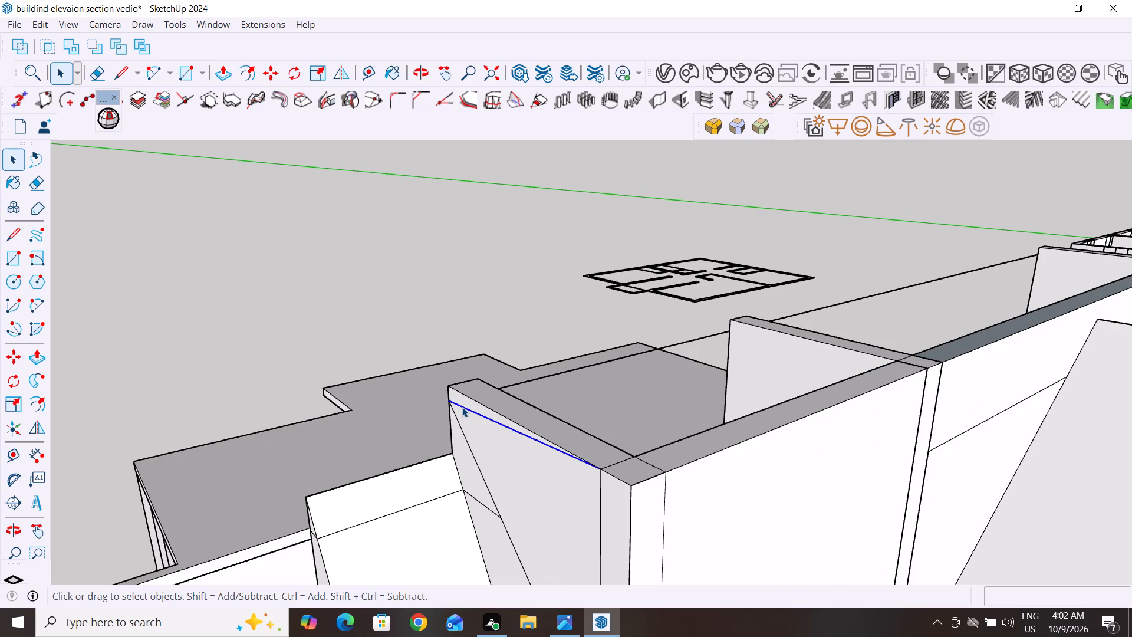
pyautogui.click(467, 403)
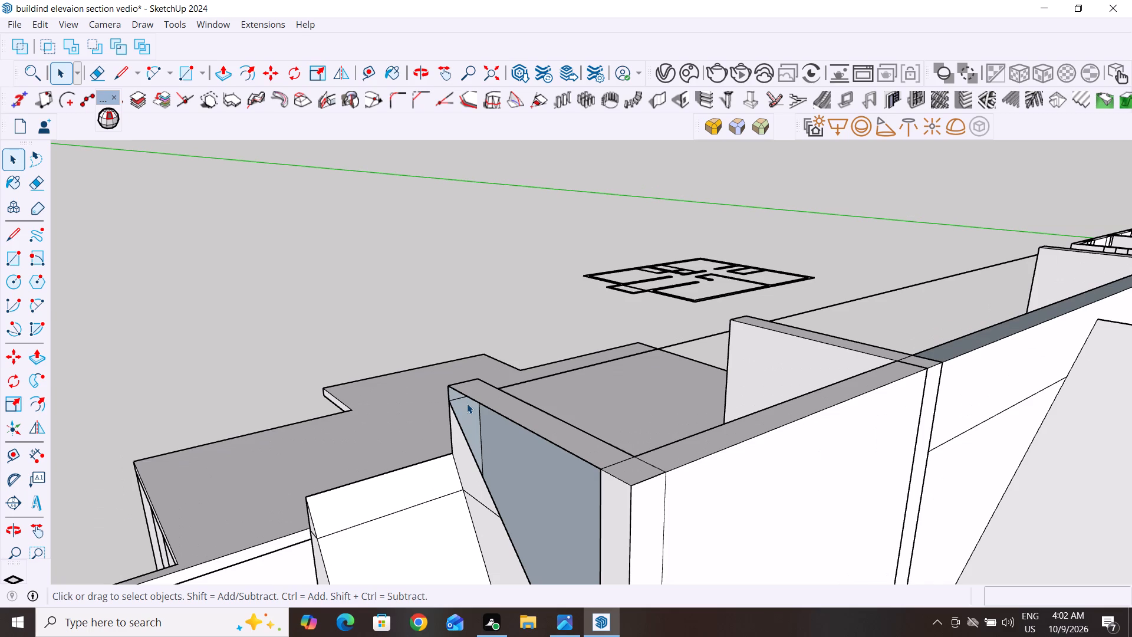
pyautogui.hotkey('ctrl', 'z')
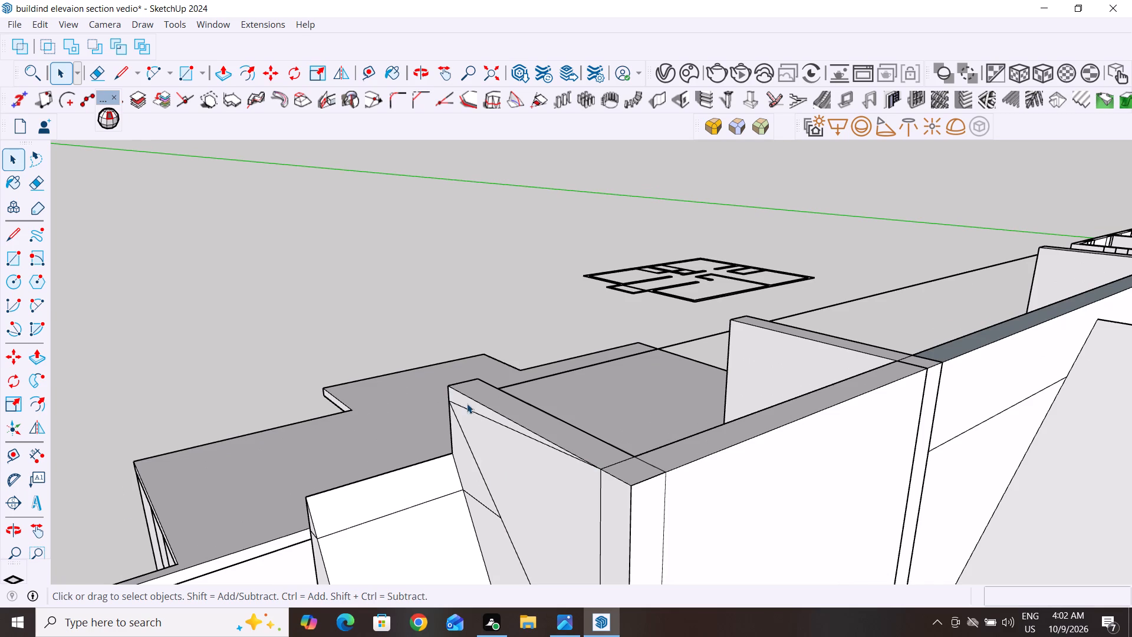
# Delete the vertical line on the side wall's outer face near its corner with the long wall.
pyautogui.moveTo(567, 474); pyautogui.dragTo(813, 496, button='middle')
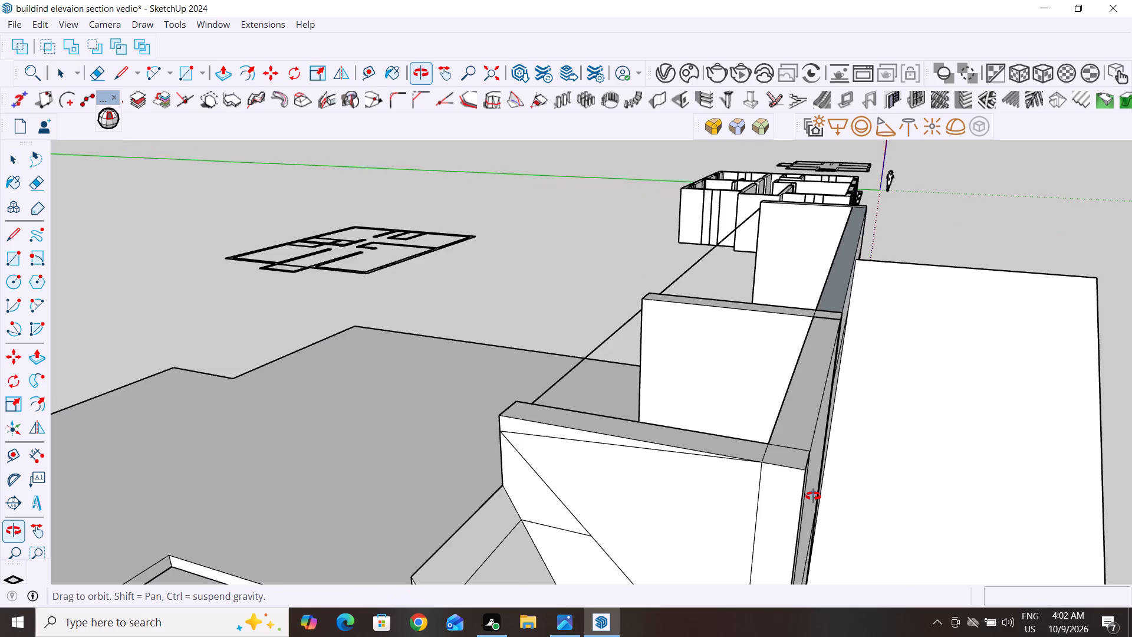
pyautogui.moveTo(813, 496); pyautogui.dragTo(814, 497, button='middle')
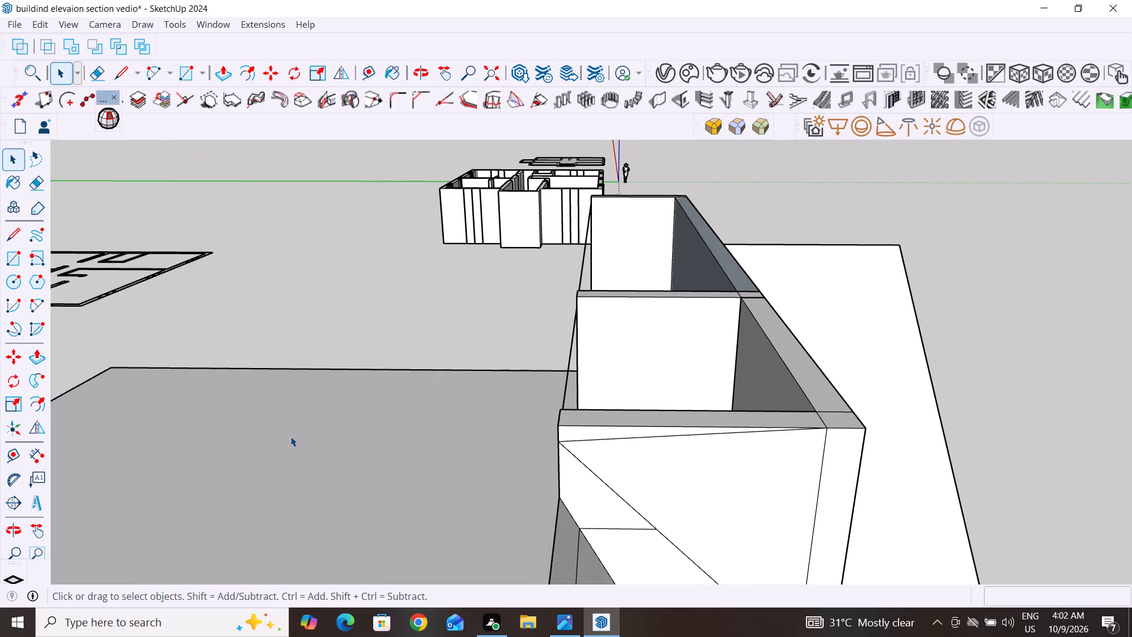
pyautogui.click(825, 441)
pyautogui.press('Delete')
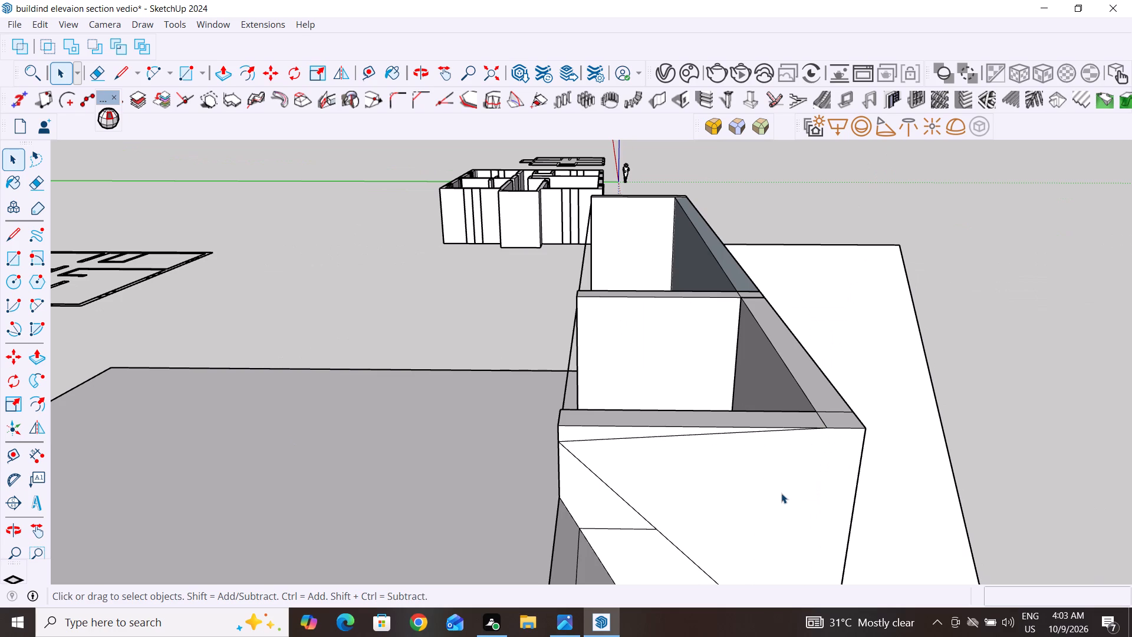
# Push the side wall's upper triangular face inward 6".
pyautogui.scroll(-2, 781, 493)
pyautogui.click(799, 499)
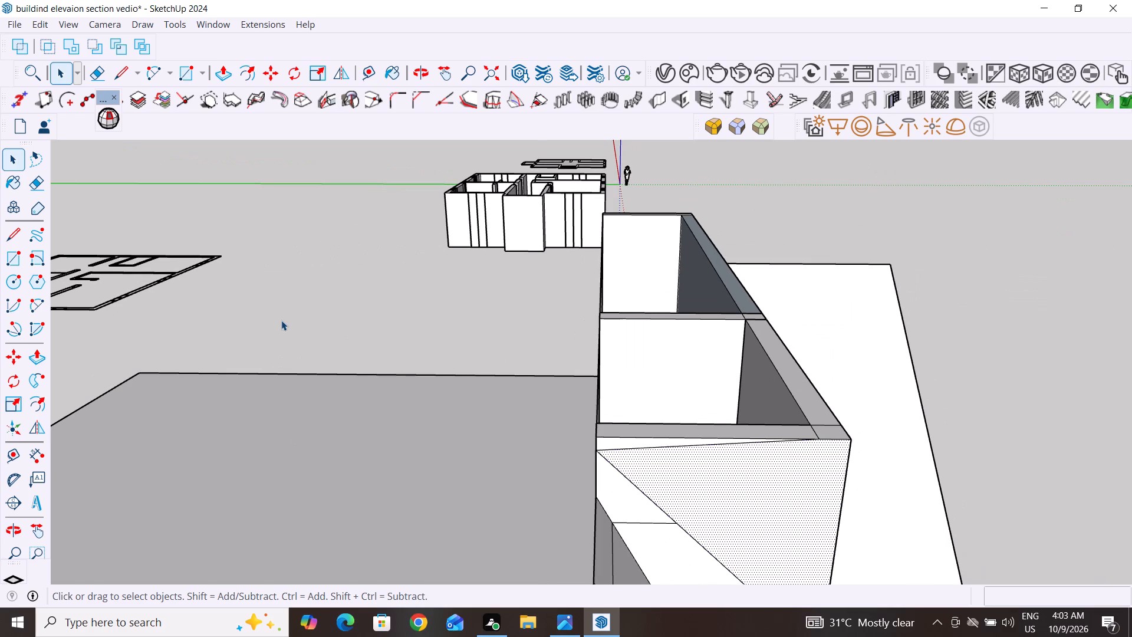
pyautogui.click(223, 75)
pyautogui.scroll(-8, 626, 484)
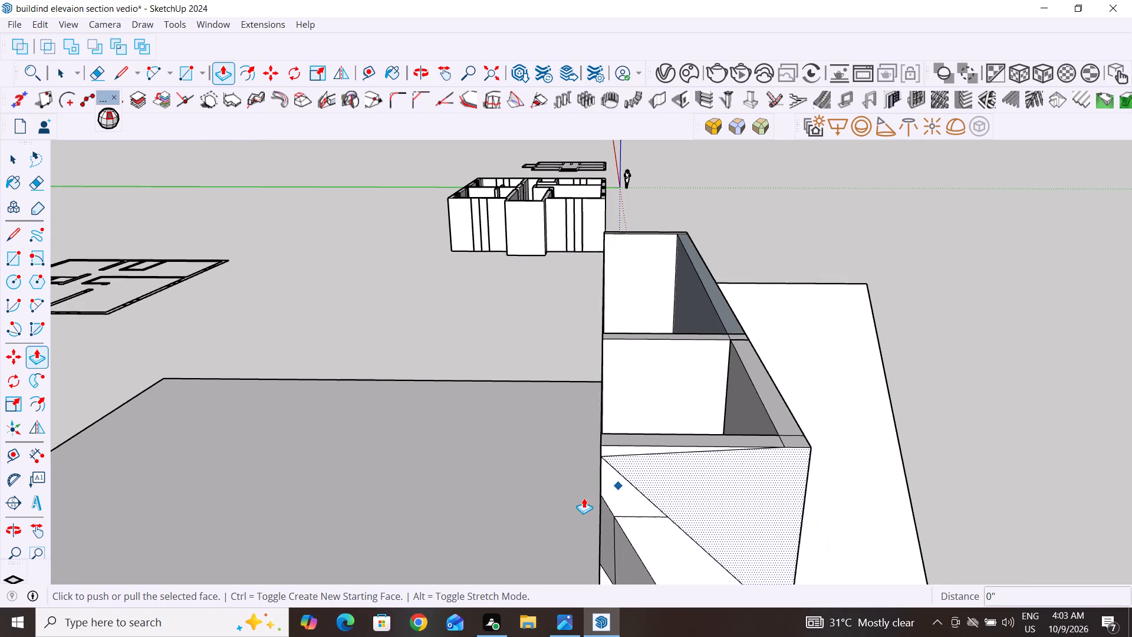
pyautogui.scroll(-9, 583, 498)
pyautogui.moveTo(917, 492); pyautogui.dragTo(775, 514, button='middle')
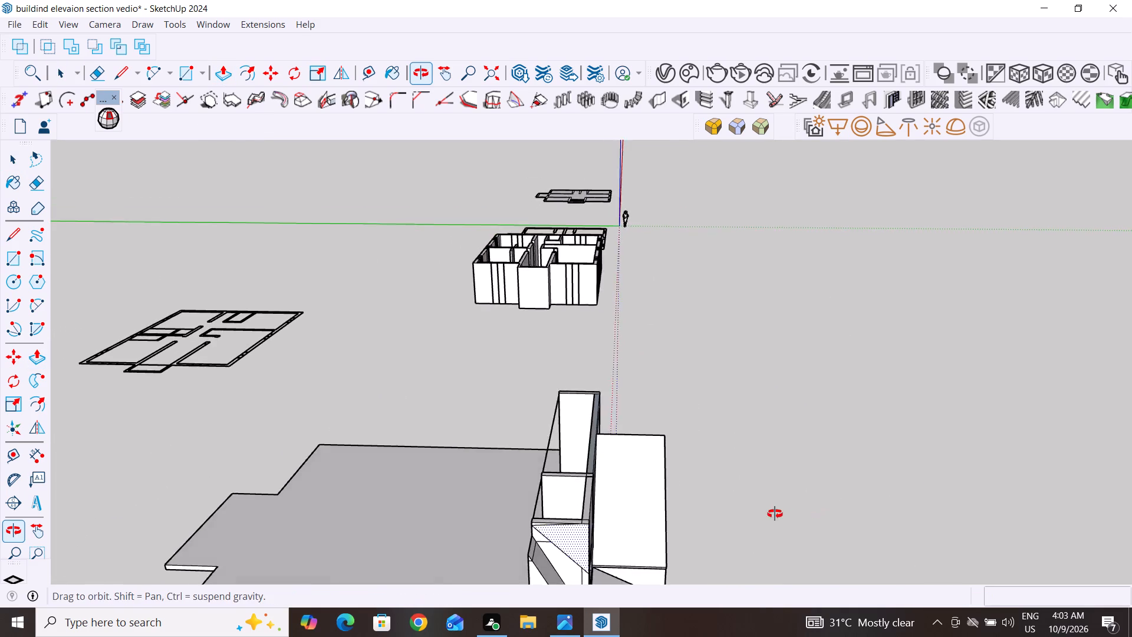
pyautogui.moveTo(775, 514); pyautogui.dragTo(748, 500, button='middle')
pyautogui.scroll(-4, 922, 488)
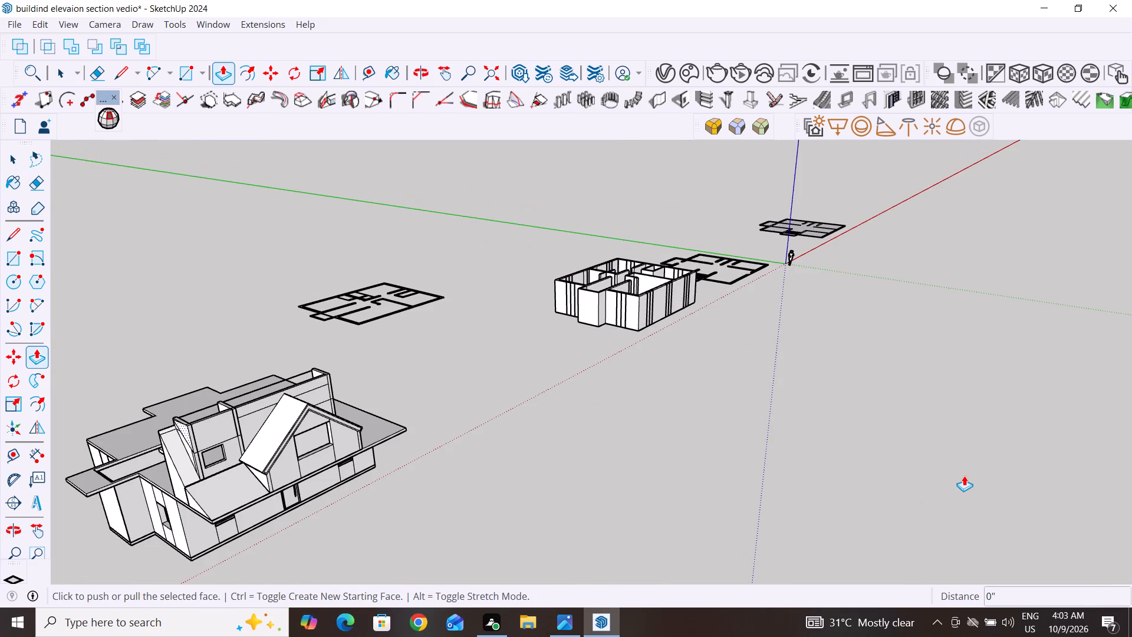
pyautogui.scroll(8, 176, 406)
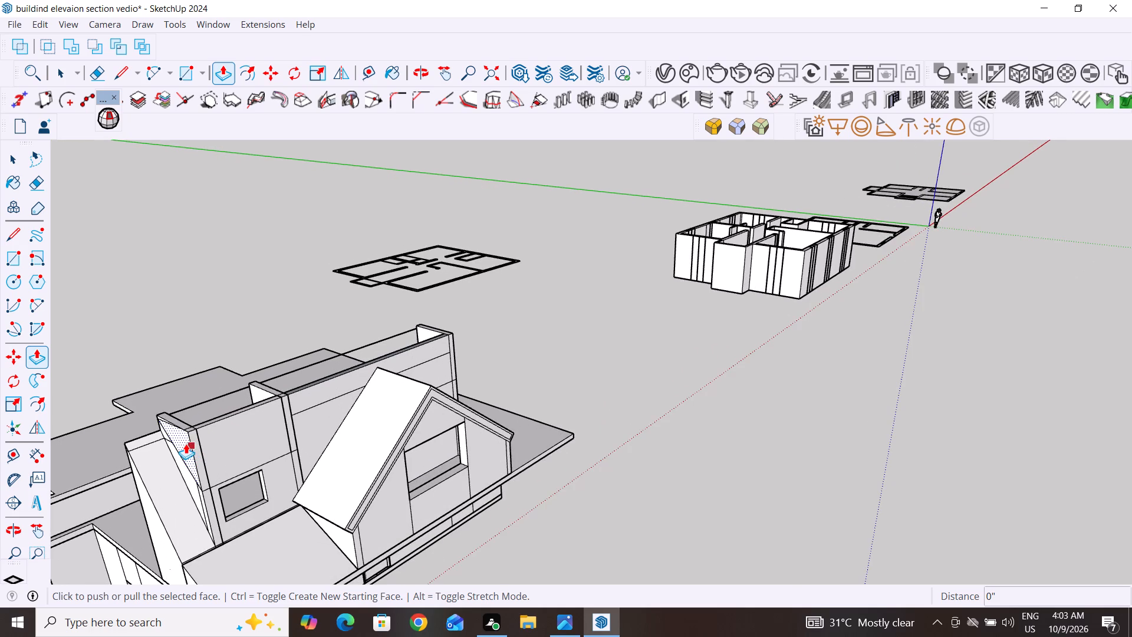
pyautogui.click(183, 442)
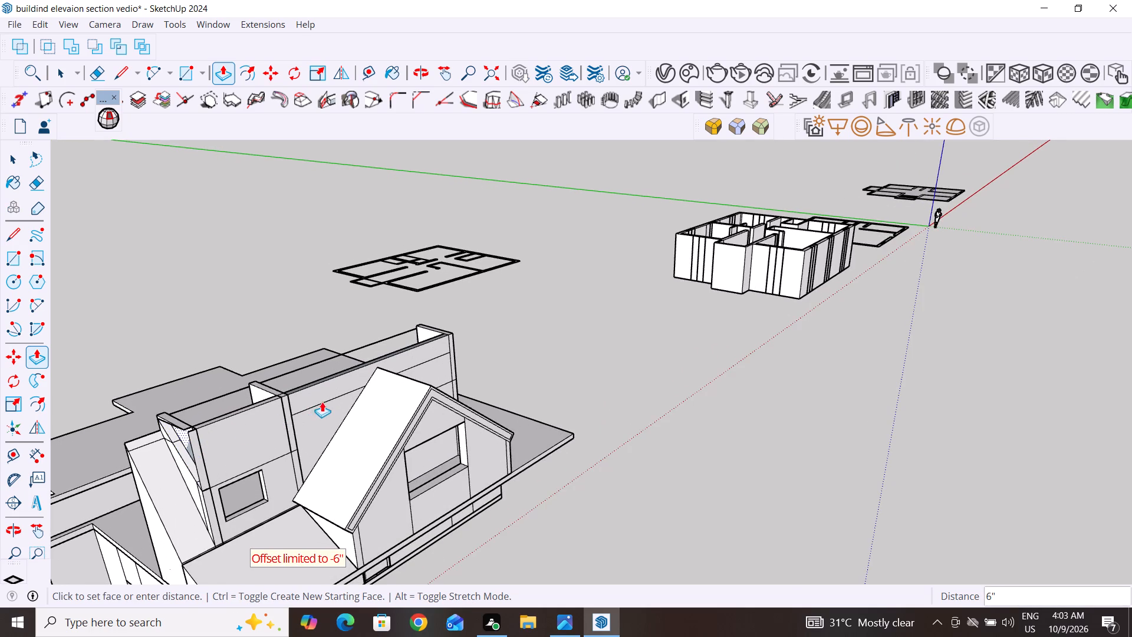
pyautogui.click(530, 332)
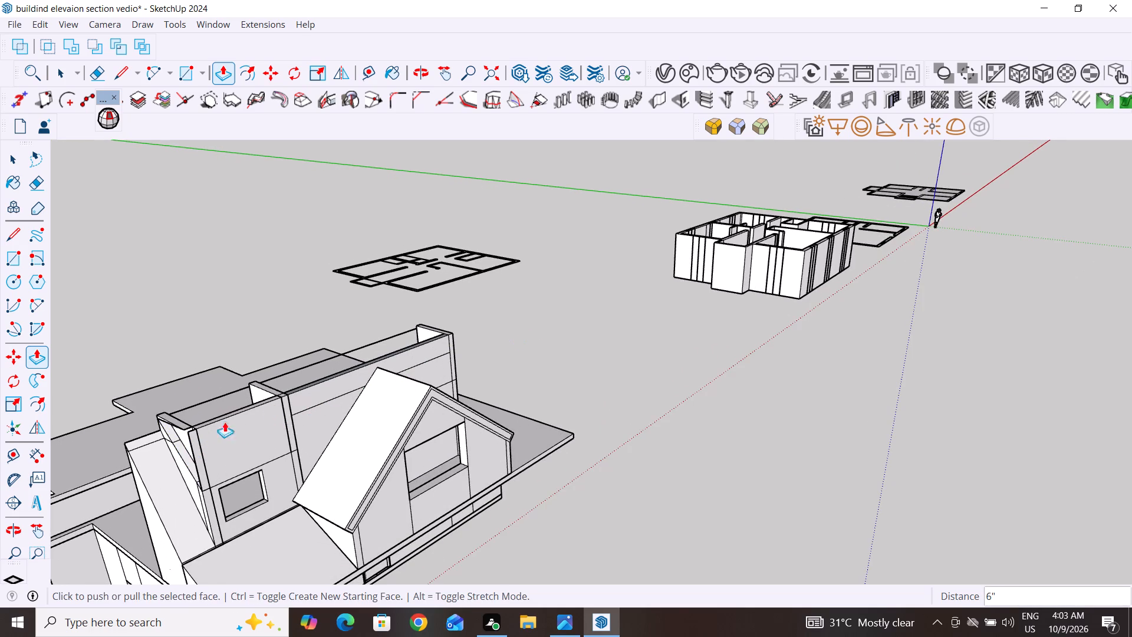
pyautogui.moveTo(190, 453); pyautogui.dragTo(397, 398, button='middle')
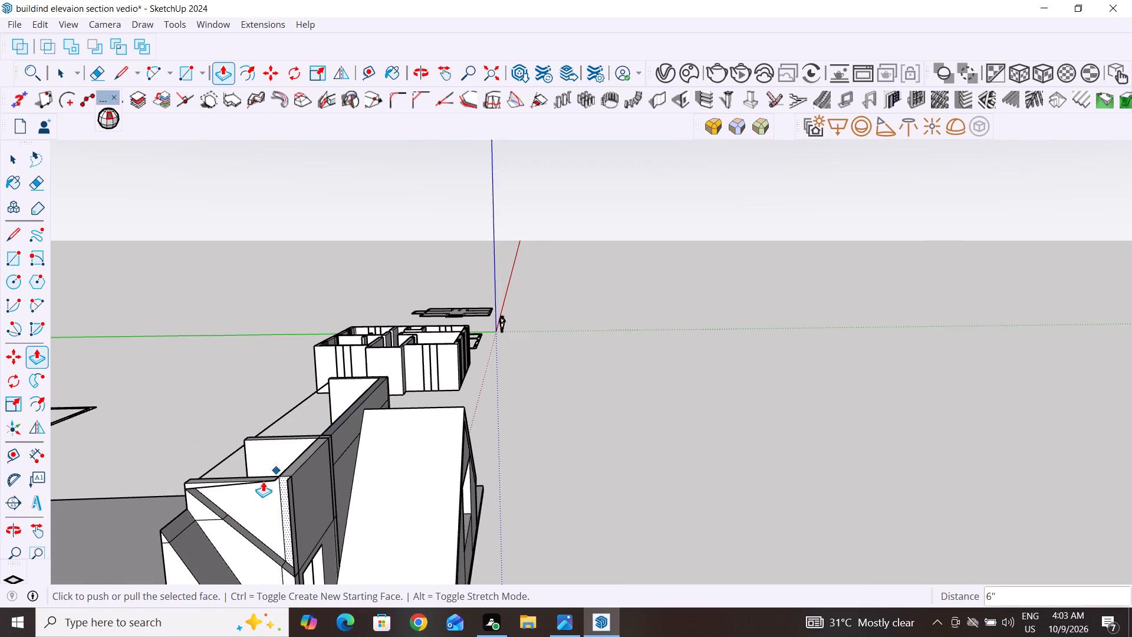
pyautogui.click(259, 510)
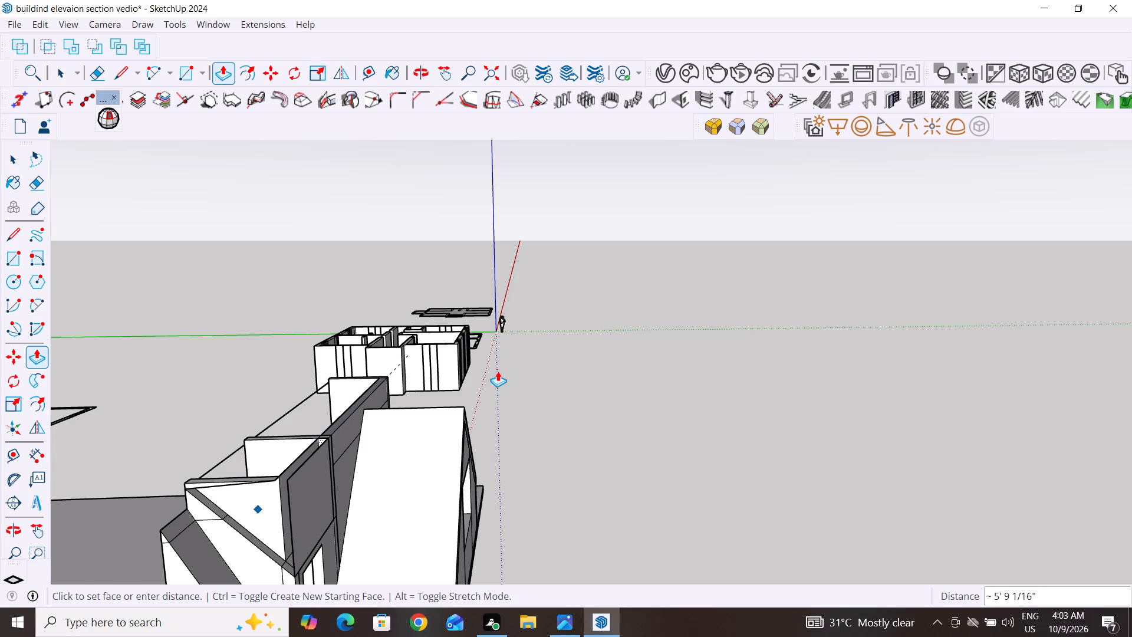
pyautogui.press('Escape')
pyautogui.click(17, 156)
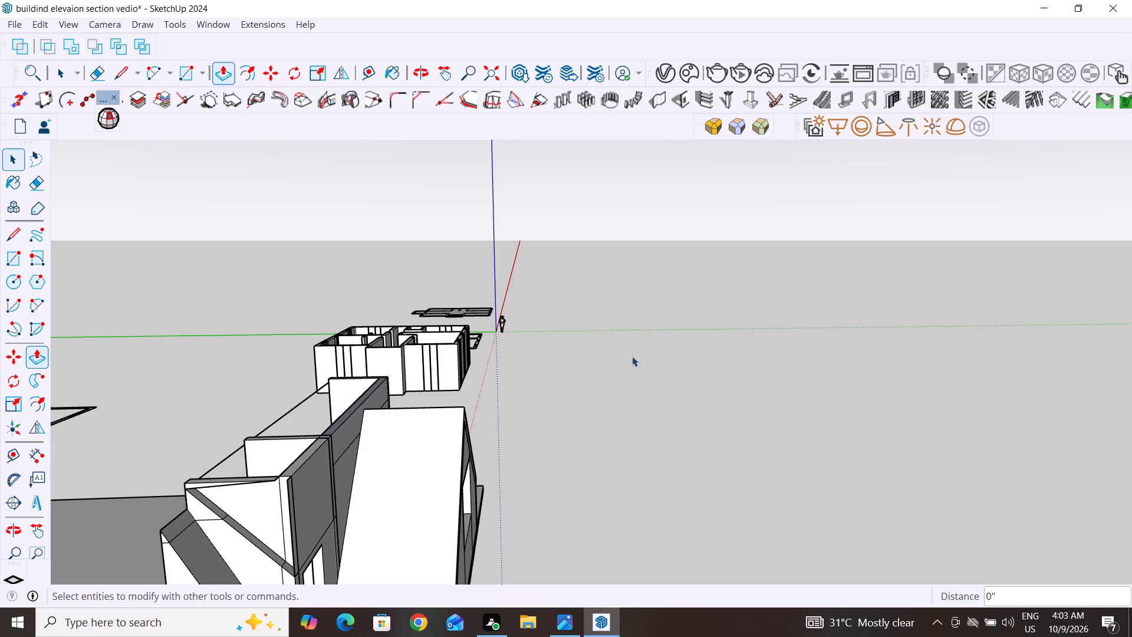
# Place a tape-measure guide 6" across the narrow sloped ledge under the side wall's upper triangle, parallel to its slope.
pyautogui.scroll(-7, 632, 356)
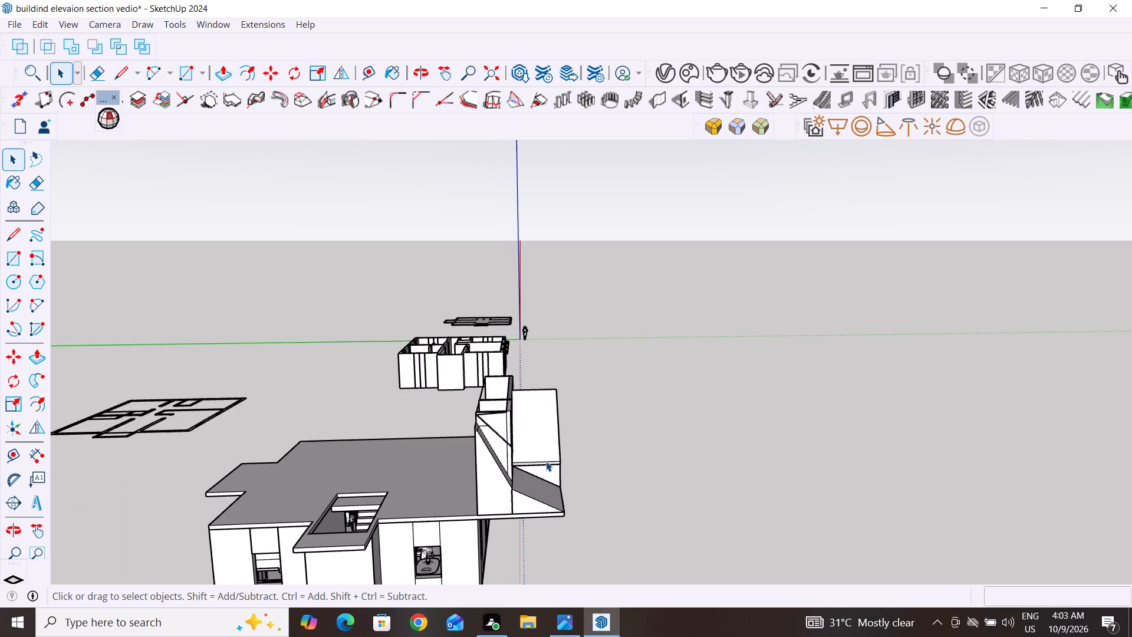
pyautogui.scroll(6, 511, 476)
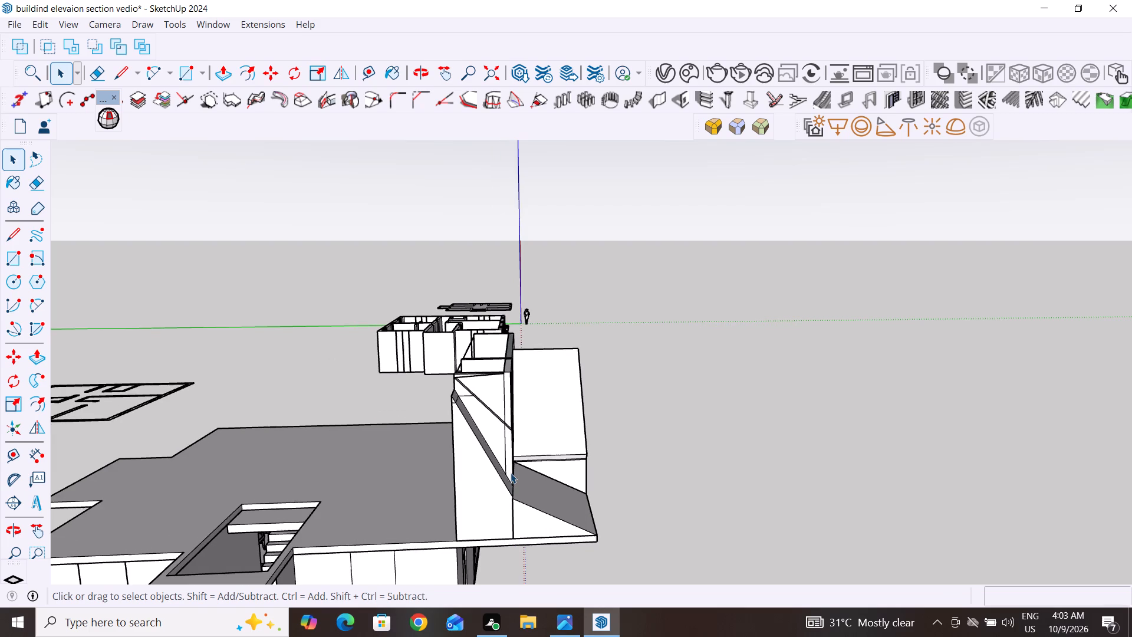
pyautogui.scroll(15, 511, 473)
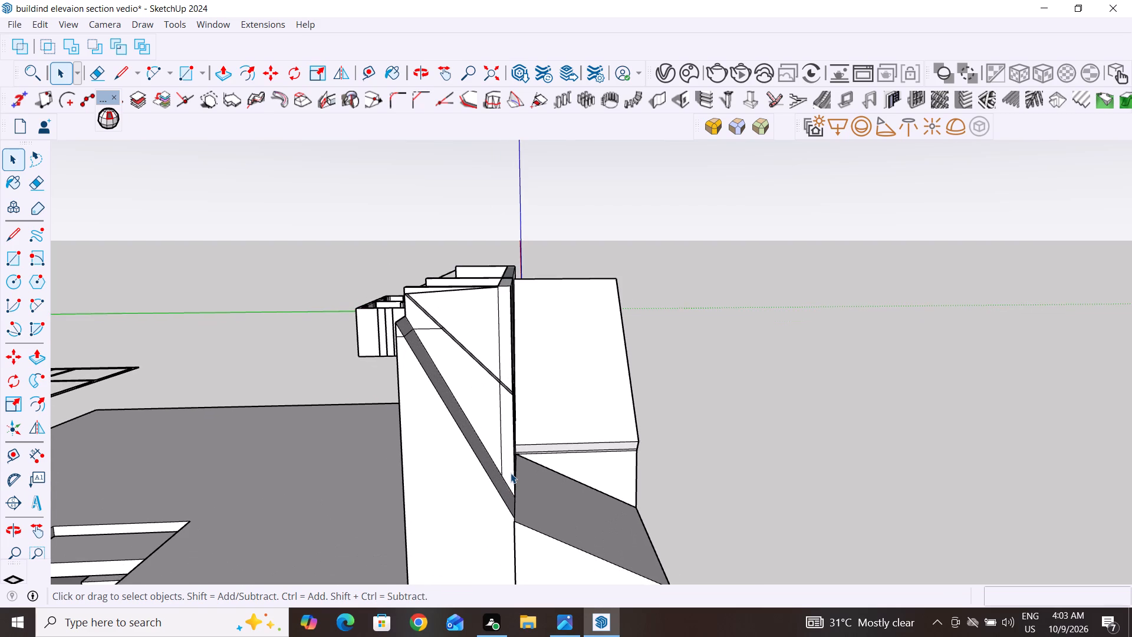
pyautogui.moveTo(511, 473); pyautogui.dragTo(422, 530, button='middle')
pyautogui.scroll(1, 473, 482)
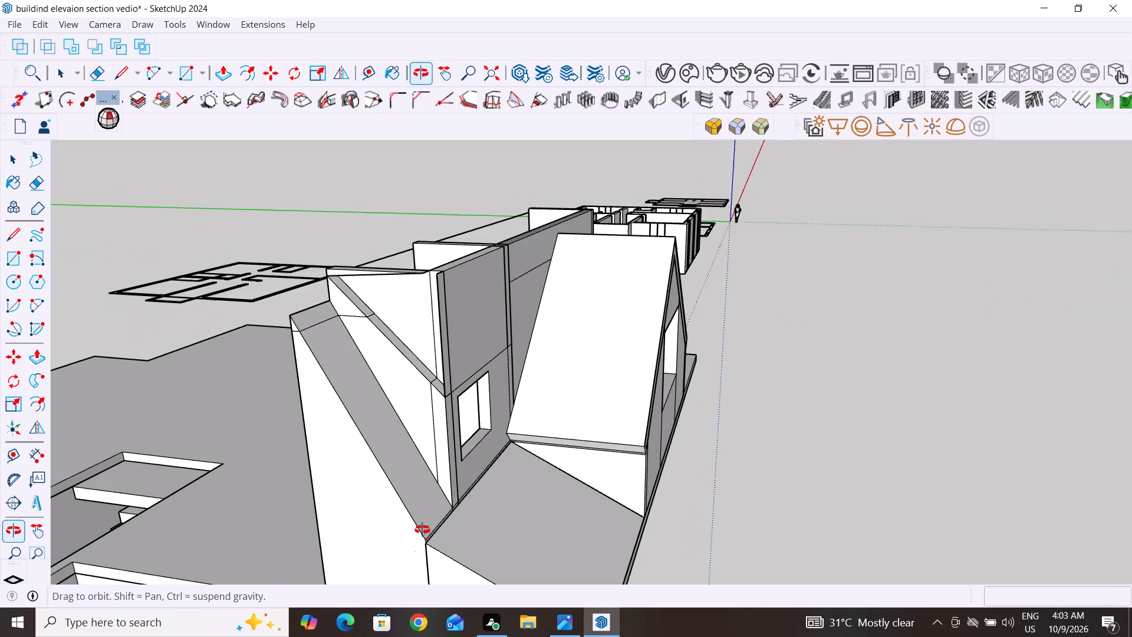
pyautogui.moveTo(422, 530); pyautogui.dragTo(423, 531, button='middle')
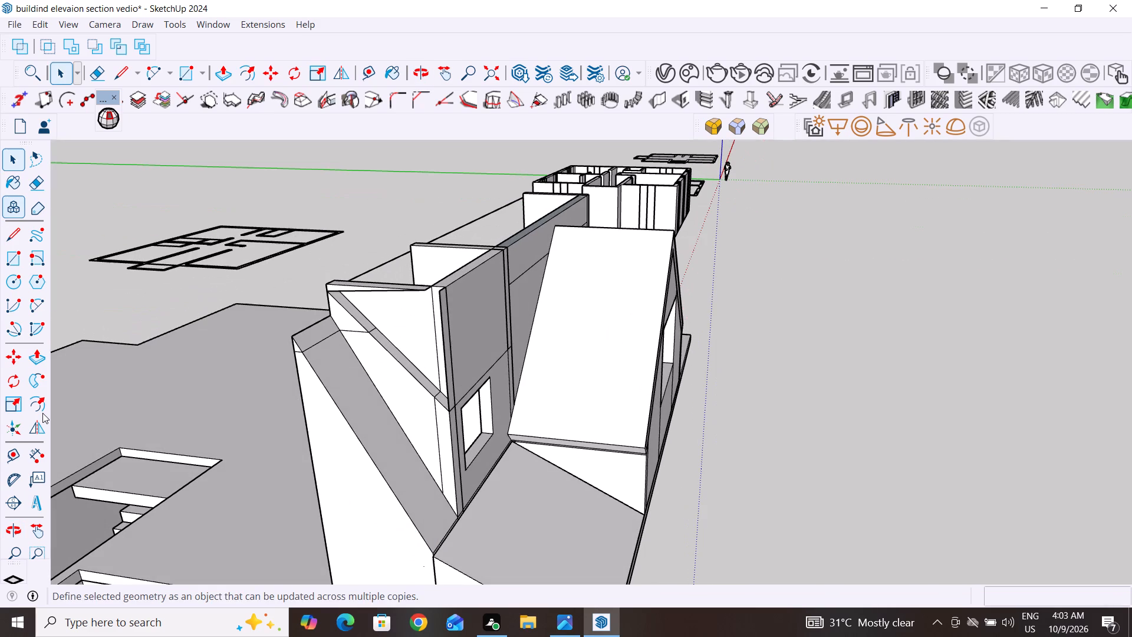
pyautogui.click(14, 452)
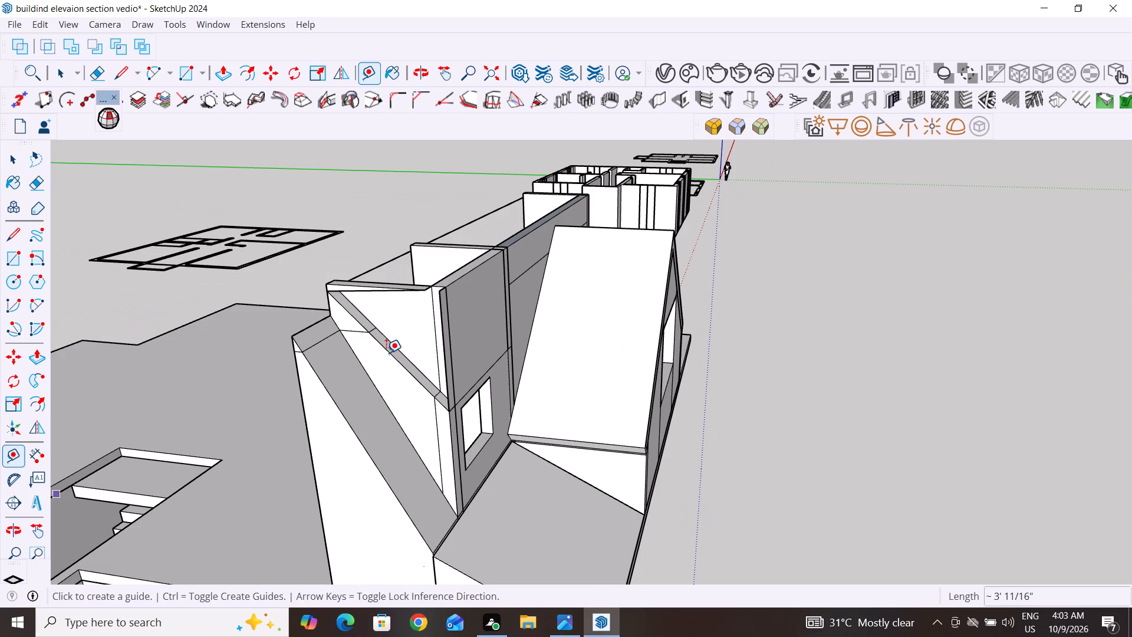
pyautogui.click(386, 353)
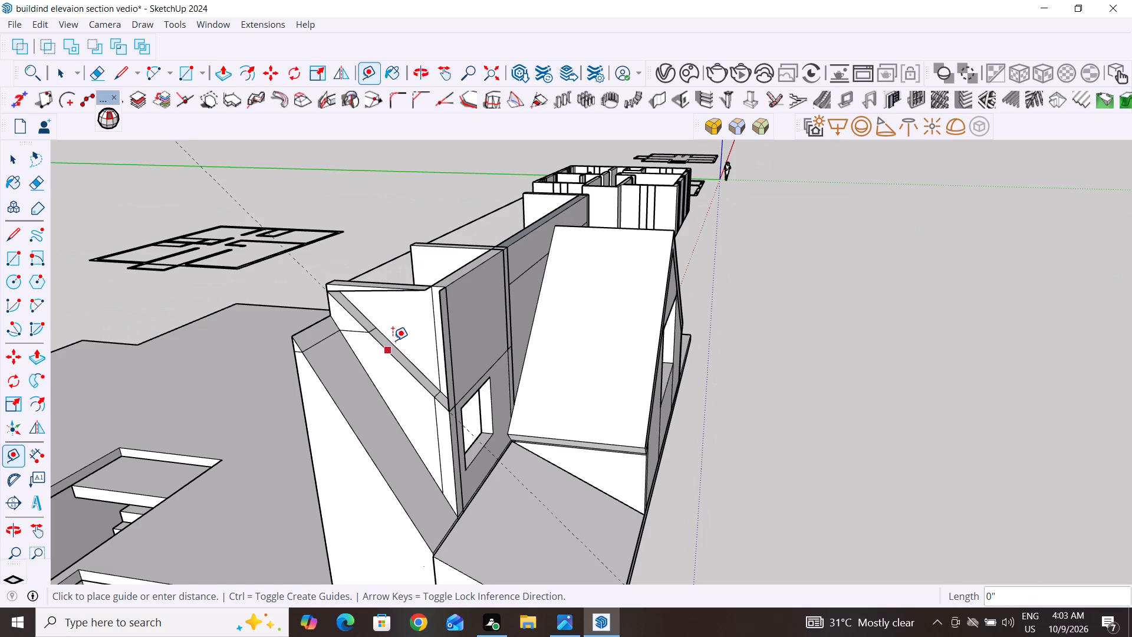
pyautogui.click(393, 340)
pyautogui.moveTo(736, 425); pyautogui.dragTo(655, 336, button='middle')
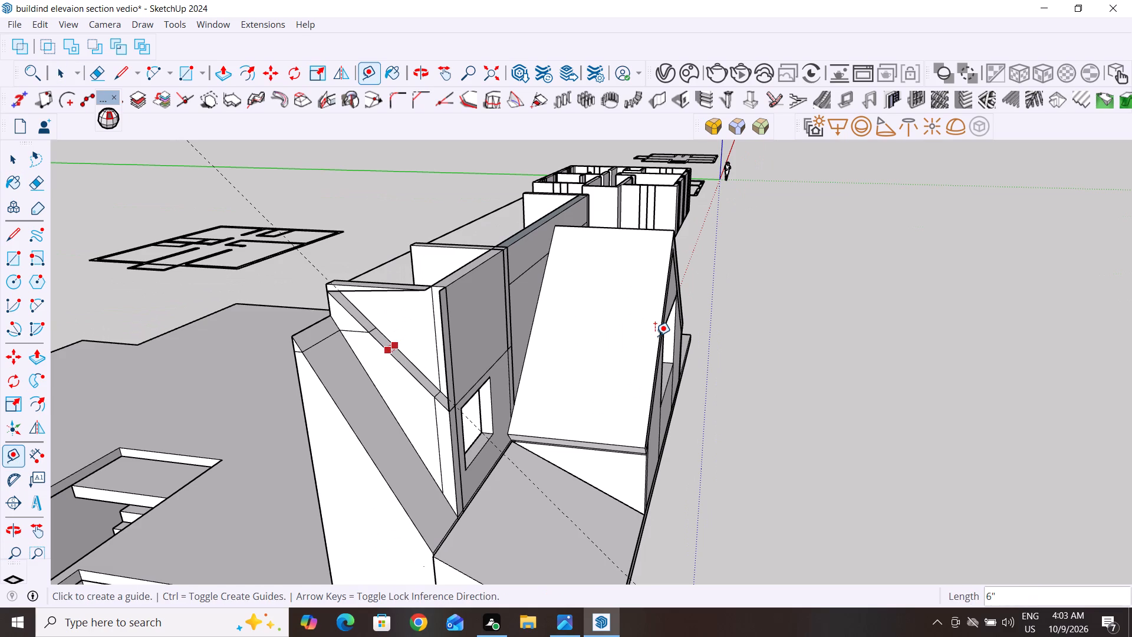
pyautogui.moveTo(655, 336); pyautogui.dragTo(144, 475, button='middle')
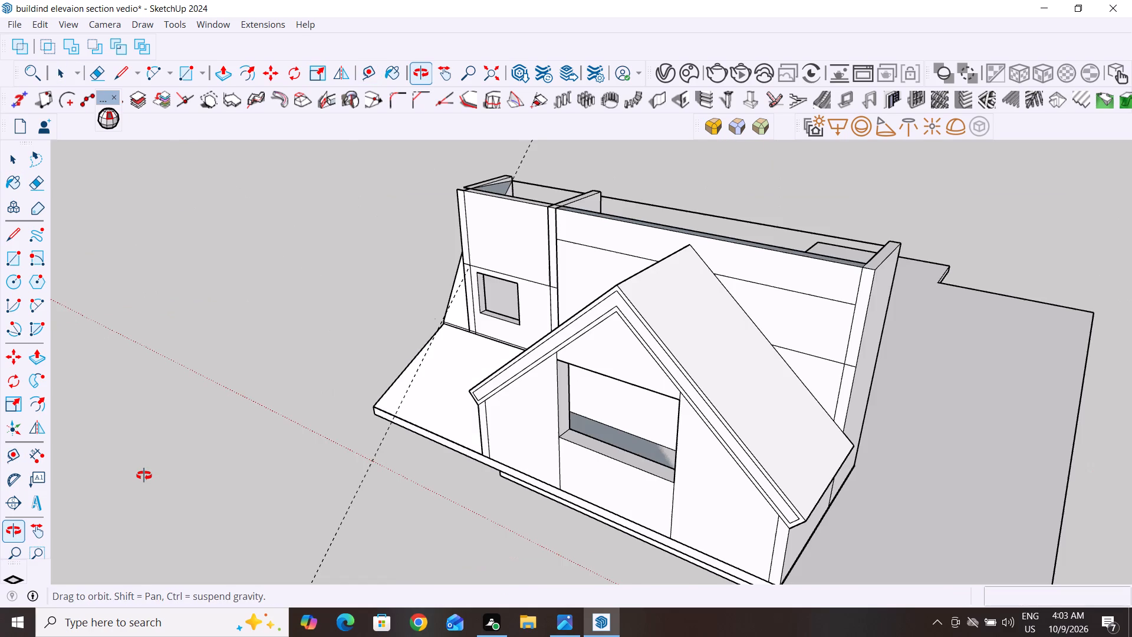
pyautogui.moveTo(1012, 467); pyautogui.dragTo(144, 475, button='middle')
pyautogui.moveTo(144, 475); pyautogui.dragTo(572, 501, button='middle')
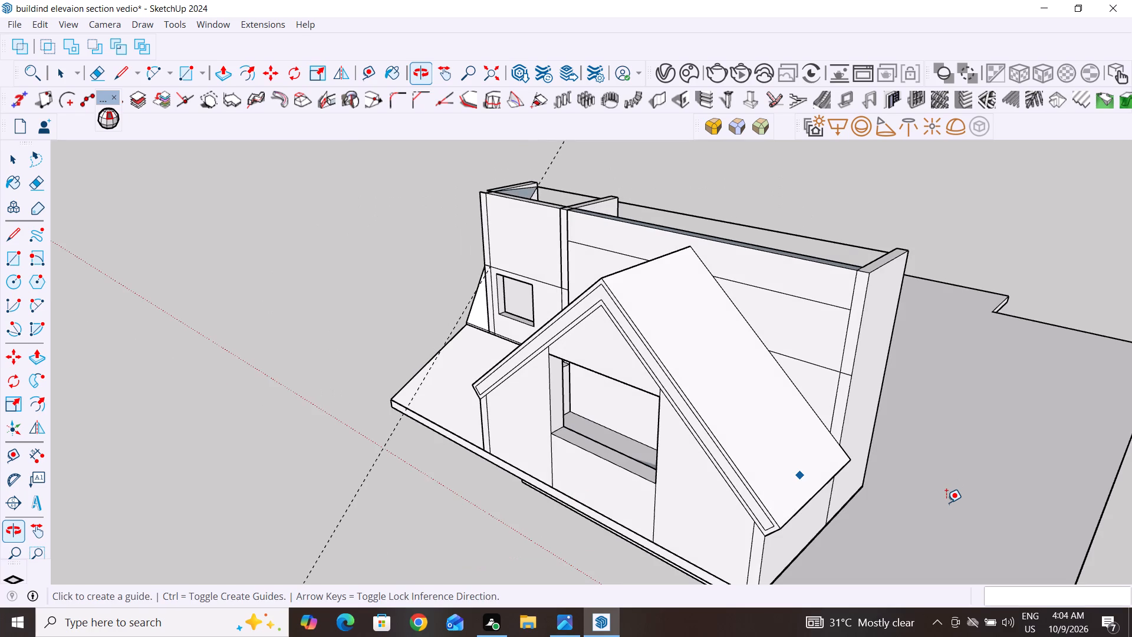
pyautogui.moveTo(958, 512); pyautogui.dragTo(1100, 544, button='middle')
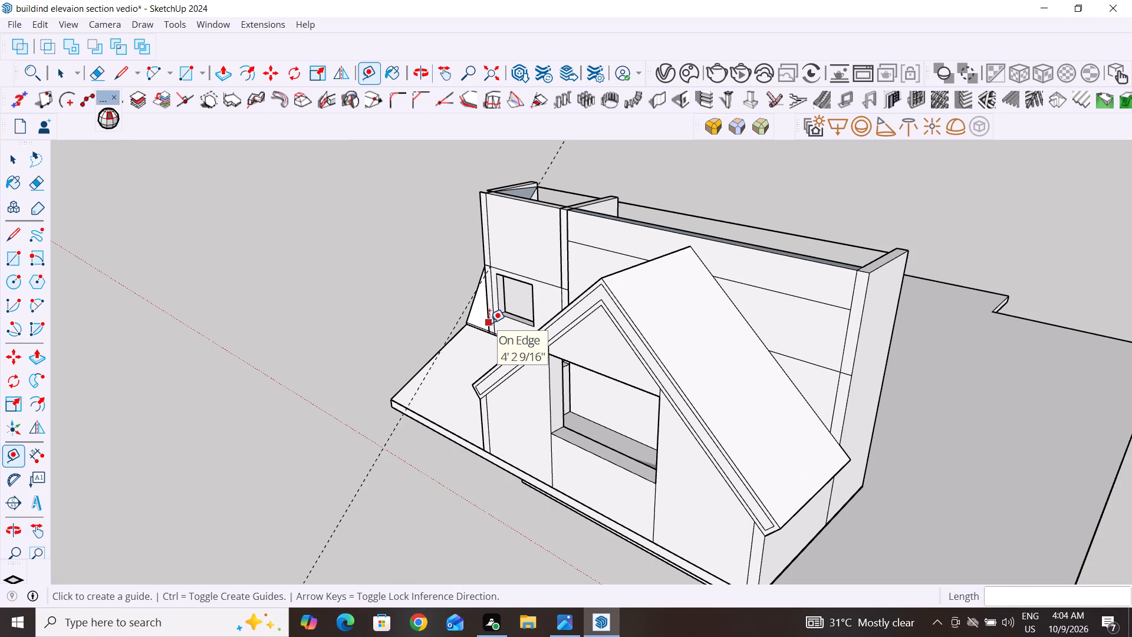
# Delete the side wall's upper triangular face above the narrow sloped ledge.
pyautogui.click(11, 164)
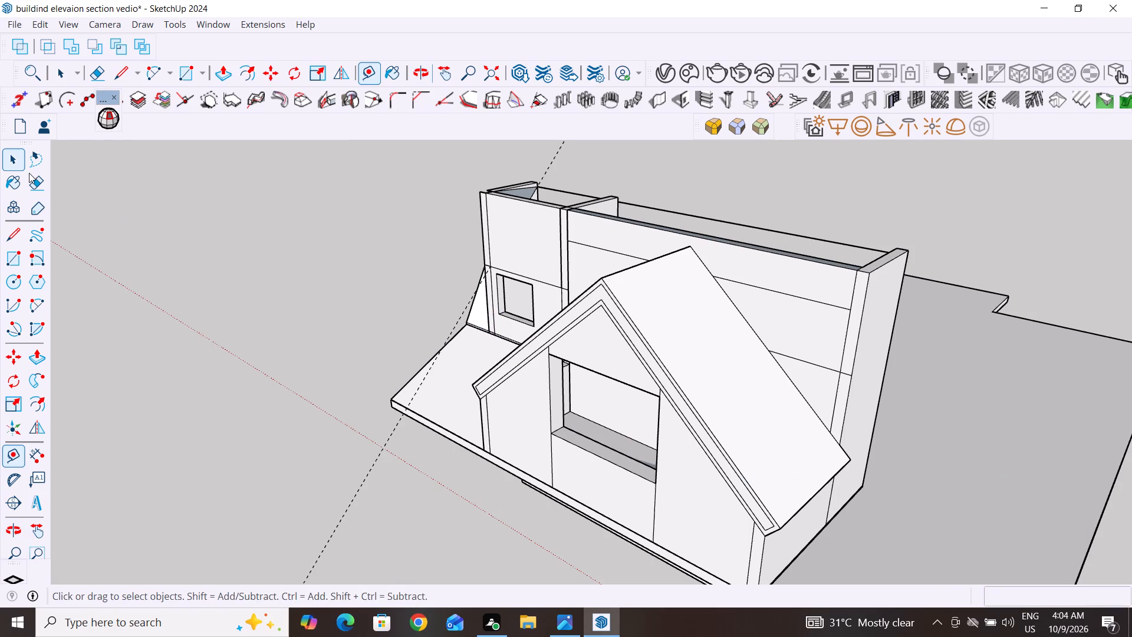
pyautogui.moveTo(248, 427); pyautogui.dragTo(729, 428, button='middle')
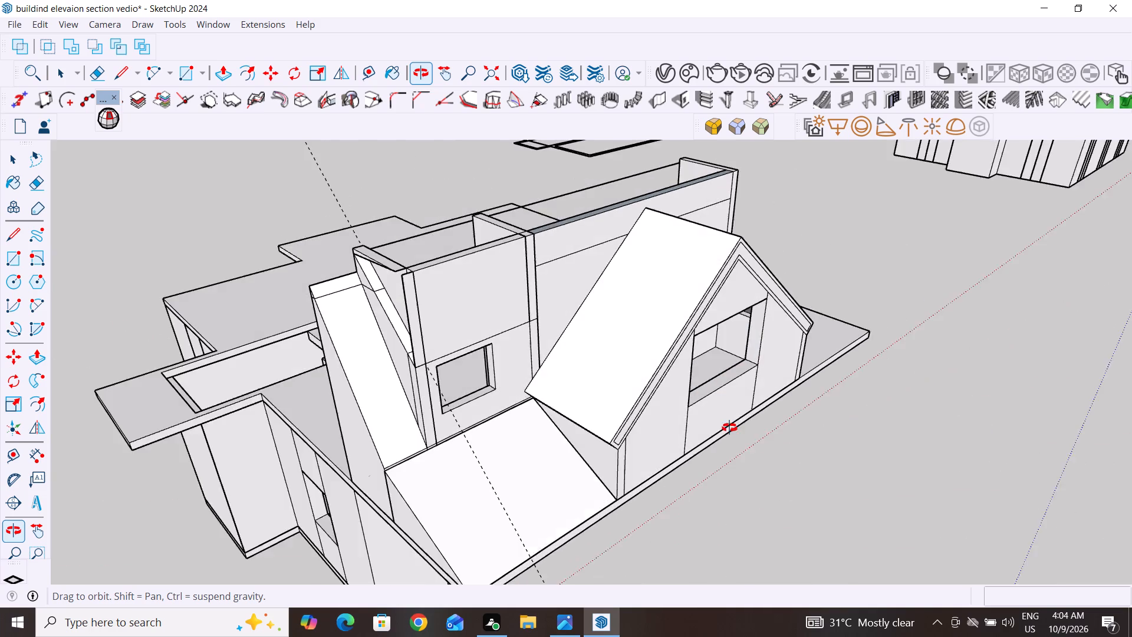
pyautogui.moveTo(729, 428); pyautogui.dragTo(757, 414, button='middle')
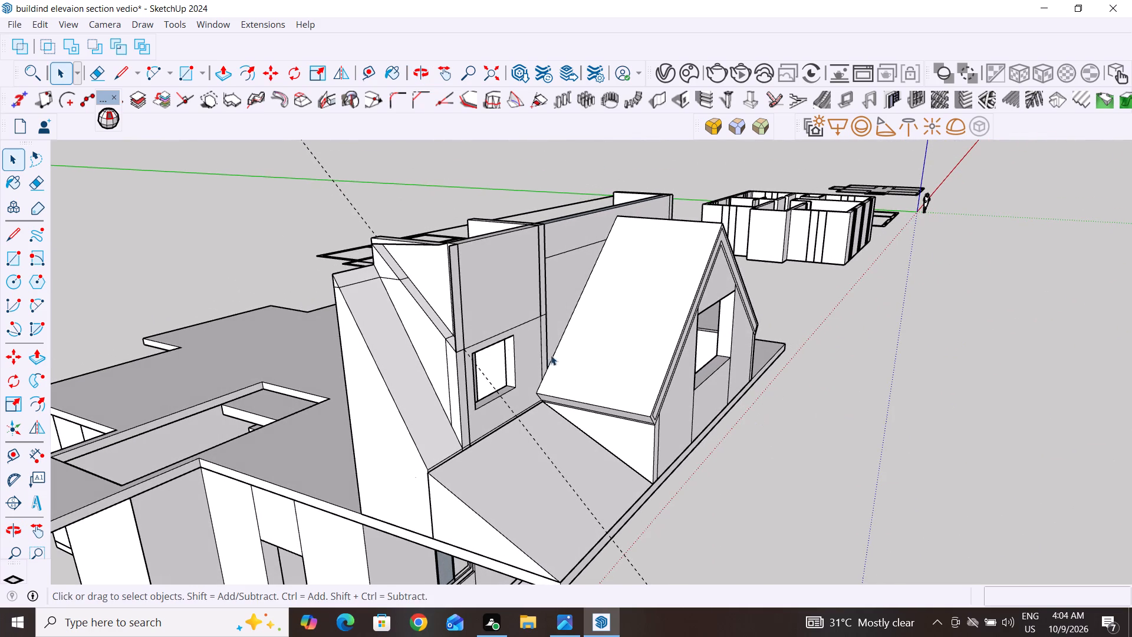
pyautogui.click(442, 282)
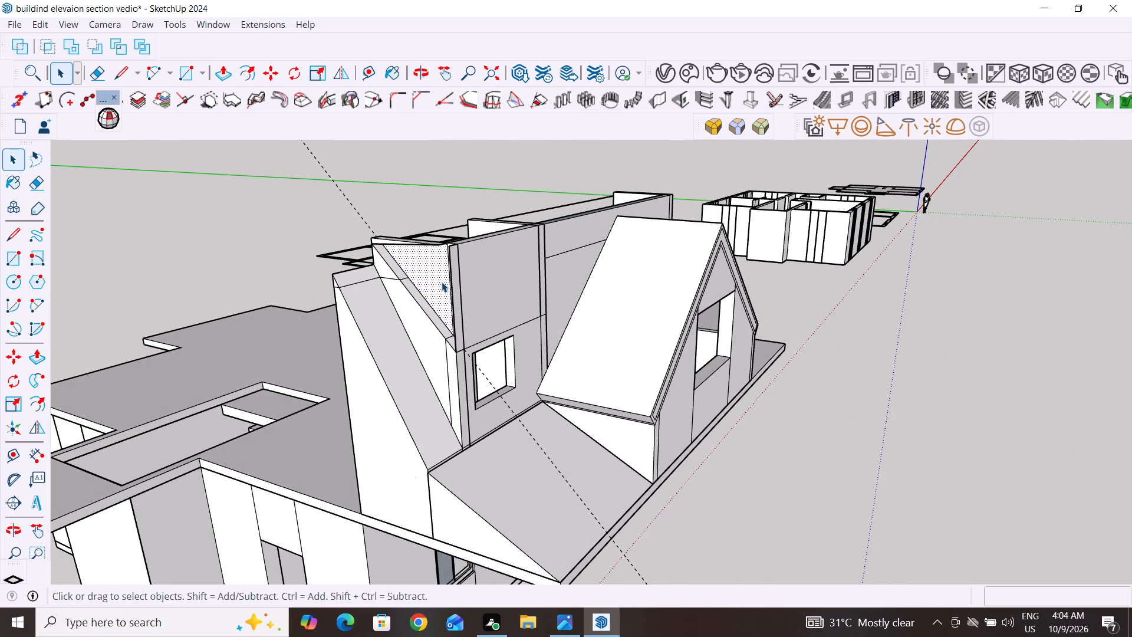
pyautogui.press('Delete')
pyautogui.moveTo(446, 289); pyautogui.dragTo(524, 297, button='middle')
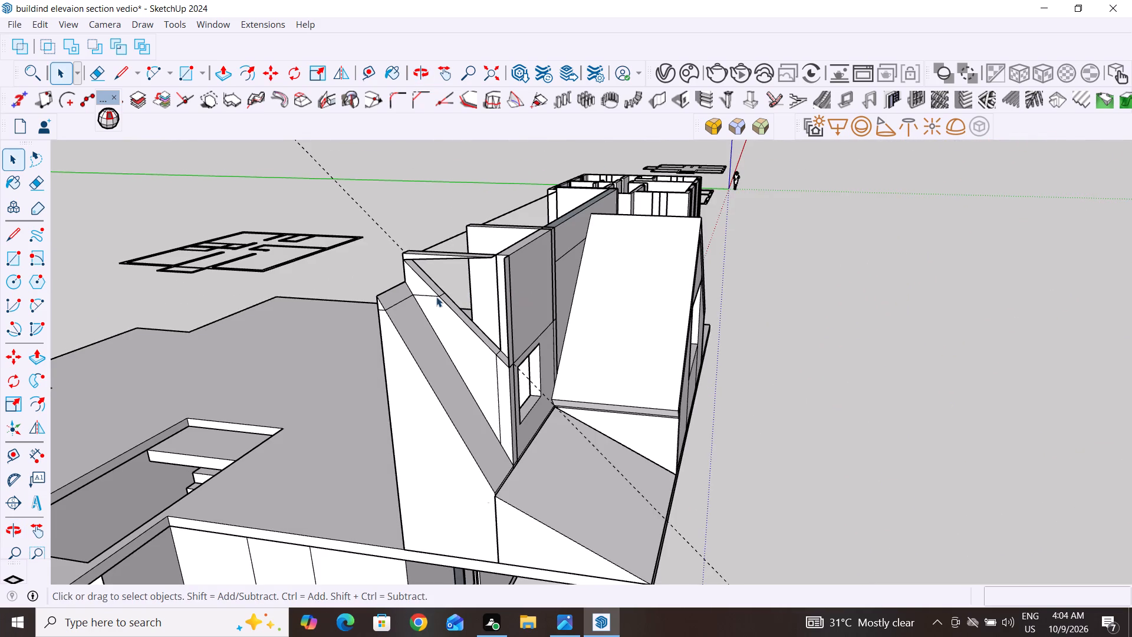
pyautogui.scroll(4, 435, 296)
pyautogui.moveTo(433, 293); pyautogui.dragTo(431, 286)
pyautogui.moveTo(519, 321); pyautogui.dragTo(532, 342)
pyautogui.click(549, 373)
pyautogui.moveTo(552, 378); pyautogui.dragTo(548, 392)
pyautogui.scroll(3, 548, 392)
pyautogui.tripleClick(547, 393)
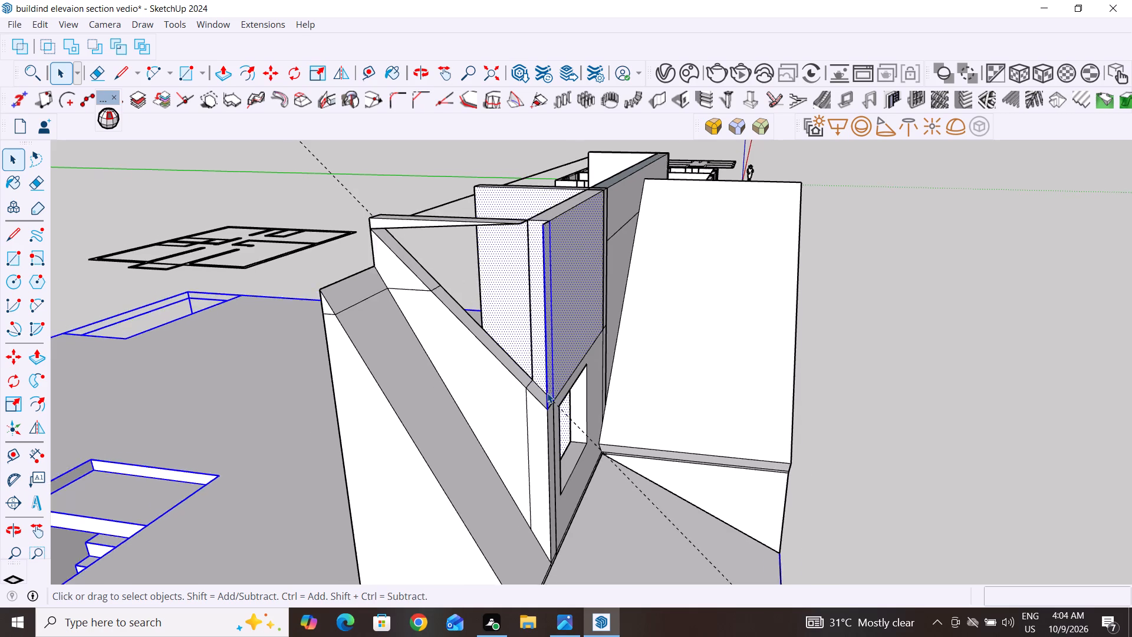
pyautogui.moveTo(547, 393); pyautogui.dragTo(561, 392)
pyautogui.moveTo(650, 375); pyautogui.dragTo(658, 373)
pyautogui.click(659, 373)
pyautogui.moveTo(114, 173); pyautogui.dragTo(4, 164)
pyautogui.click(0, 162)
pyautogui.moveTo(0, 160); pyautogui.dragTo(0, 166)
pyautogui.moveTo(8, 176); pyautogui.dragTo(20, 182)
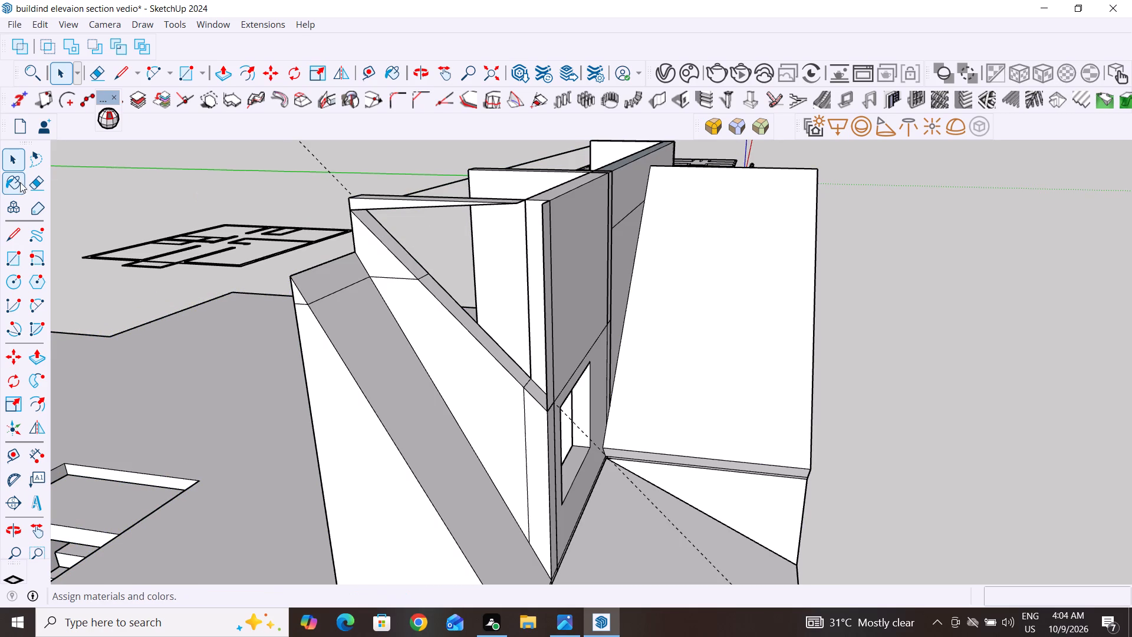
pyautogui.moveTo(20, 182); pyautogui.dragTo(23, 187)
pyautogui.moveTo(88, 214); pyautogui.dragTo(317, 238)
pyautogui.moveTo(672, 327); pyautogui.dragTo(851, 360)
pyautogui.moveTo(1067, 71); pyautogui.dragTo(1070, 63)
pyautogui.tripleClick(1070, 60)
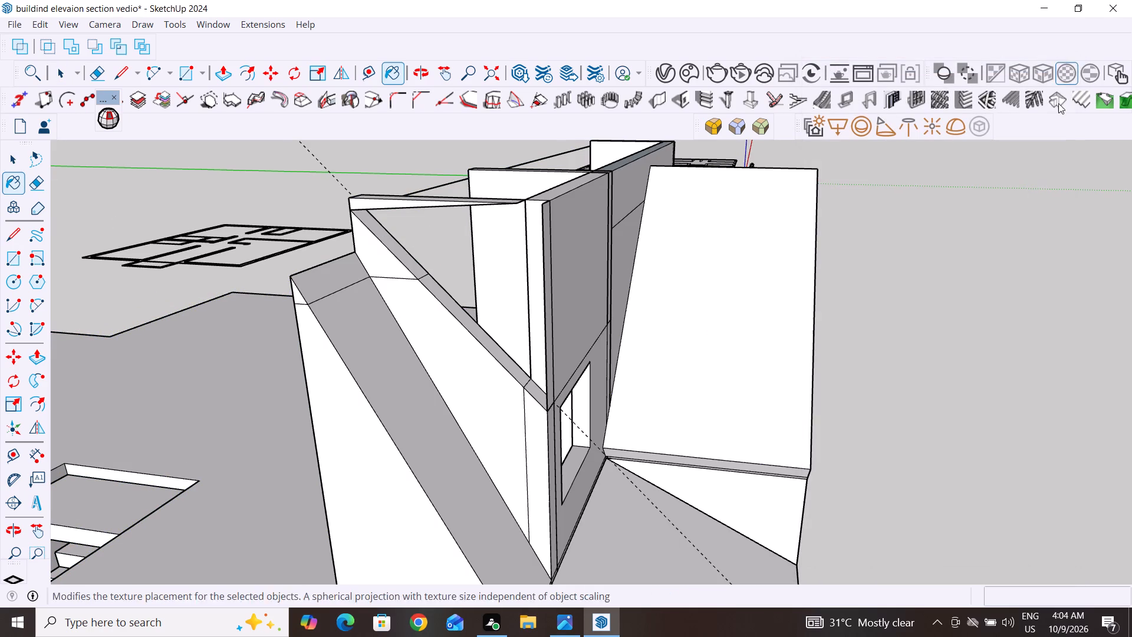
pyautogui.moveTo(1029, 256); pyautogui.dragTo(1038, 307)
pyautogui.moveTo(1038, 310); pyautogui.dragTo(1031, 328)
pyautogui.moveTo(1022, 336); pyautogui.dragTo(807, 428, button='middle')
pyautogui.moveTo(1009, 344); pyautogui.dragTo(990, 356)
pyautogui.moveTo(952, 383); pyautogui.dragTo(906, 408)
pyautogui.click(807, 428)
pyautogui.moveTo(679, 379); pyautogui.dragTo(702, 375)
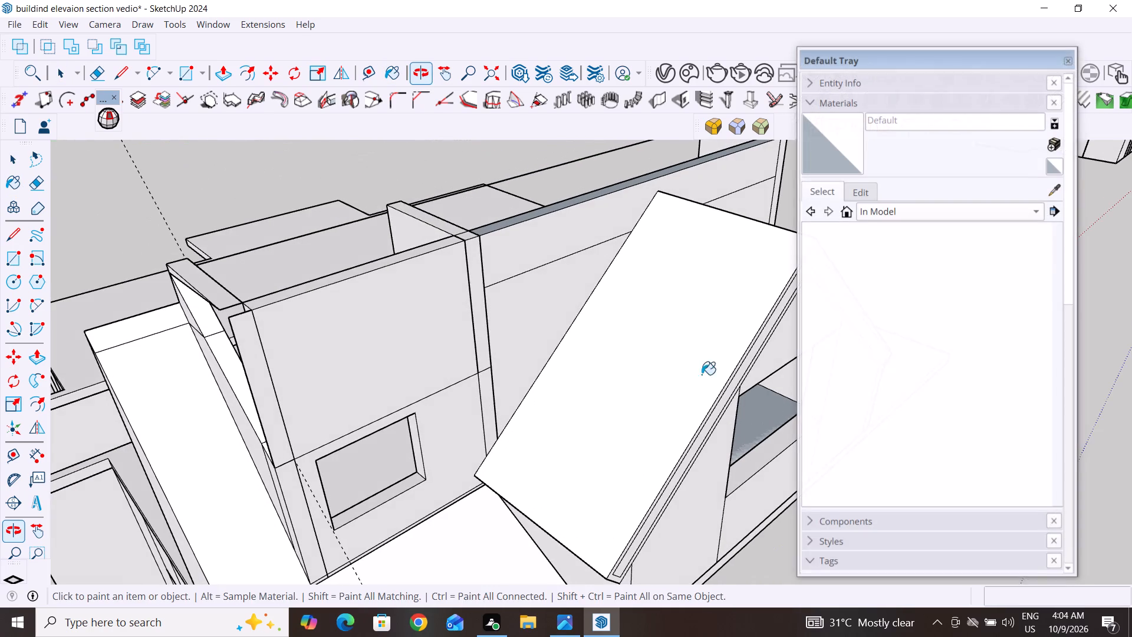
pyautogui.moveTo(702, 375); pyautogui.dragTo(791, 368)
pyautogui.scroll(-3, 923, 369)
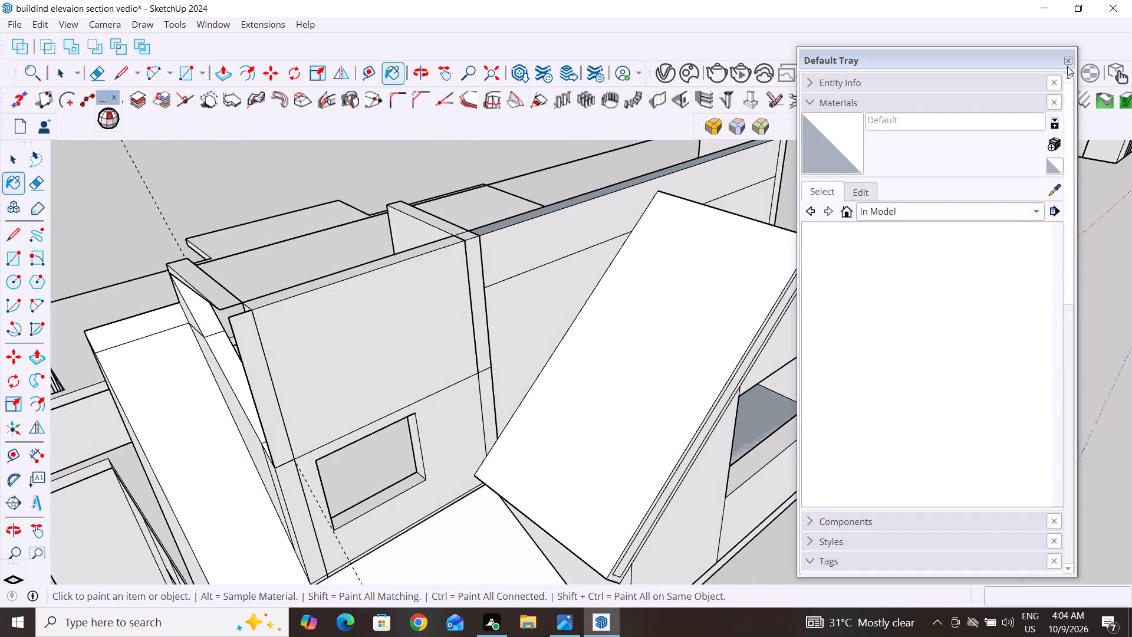
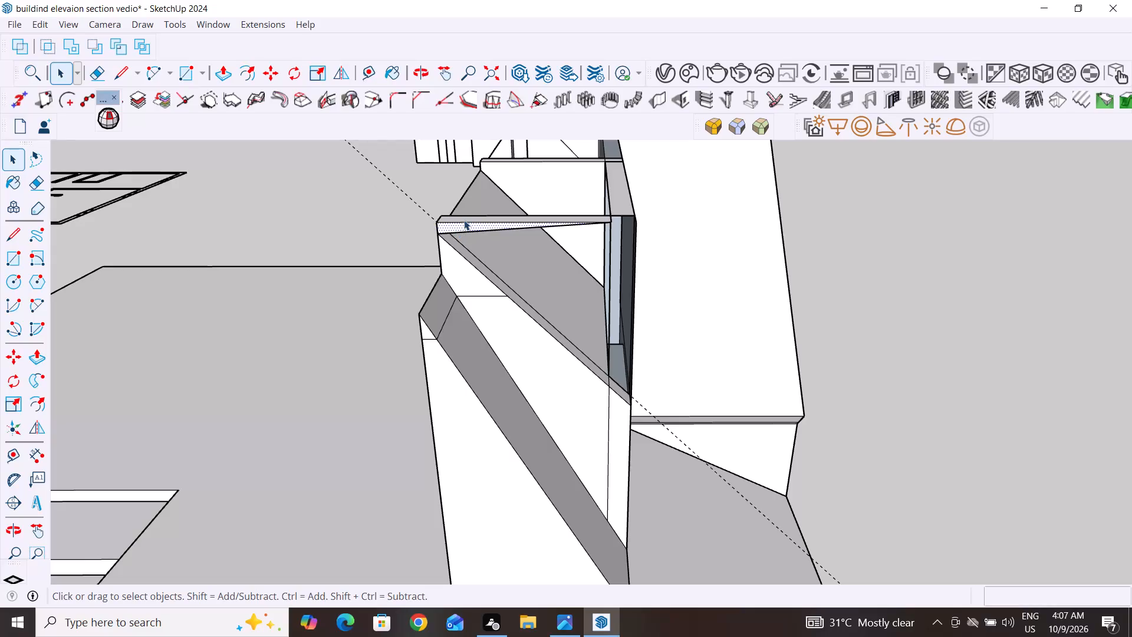
# Delete the leftover faces of the thin top strip spanning from the sloped ledge's upper end to the long wall.
pyautogui.click(473, 231)
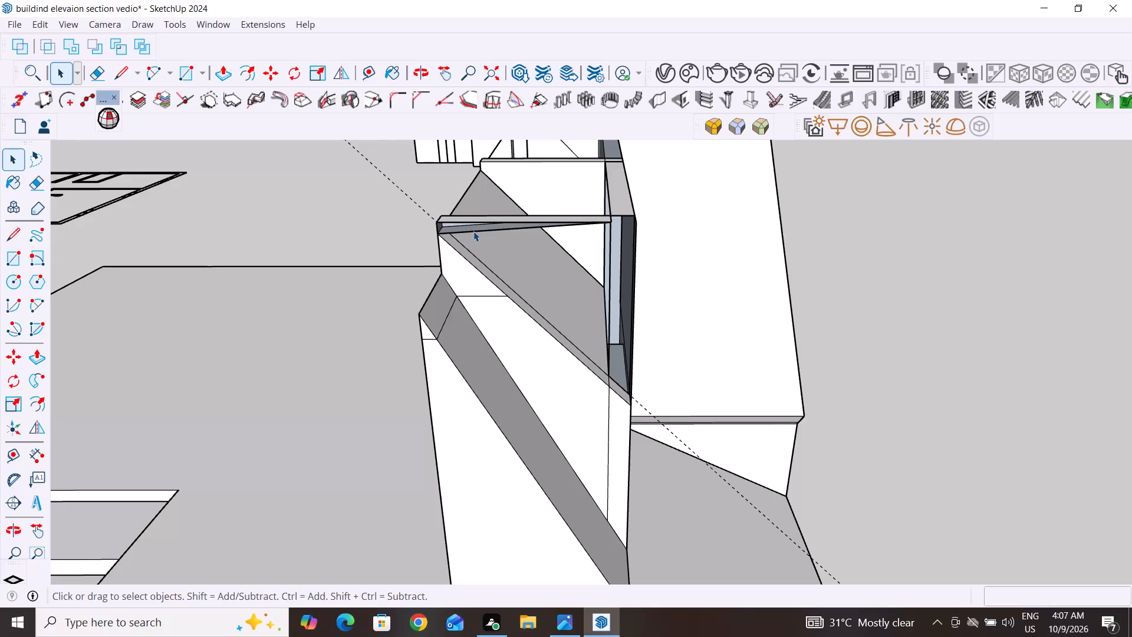
pyautogui.press('Delete')
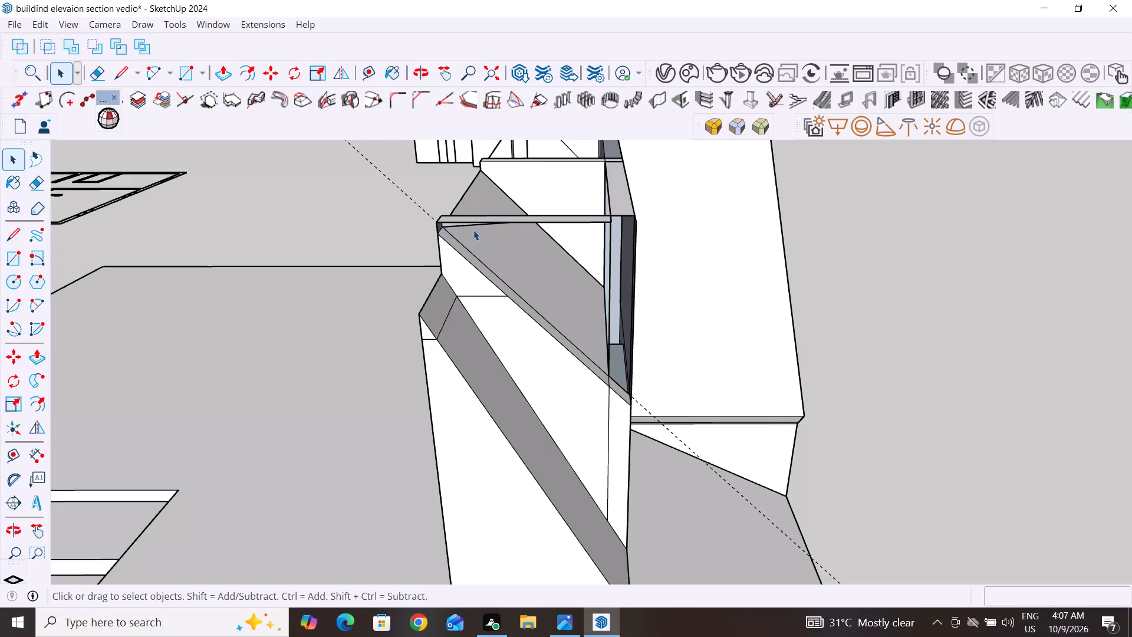
pyautogui.moveTo(476, 213); pyautogui.dragTo(433, 169, button='middle')
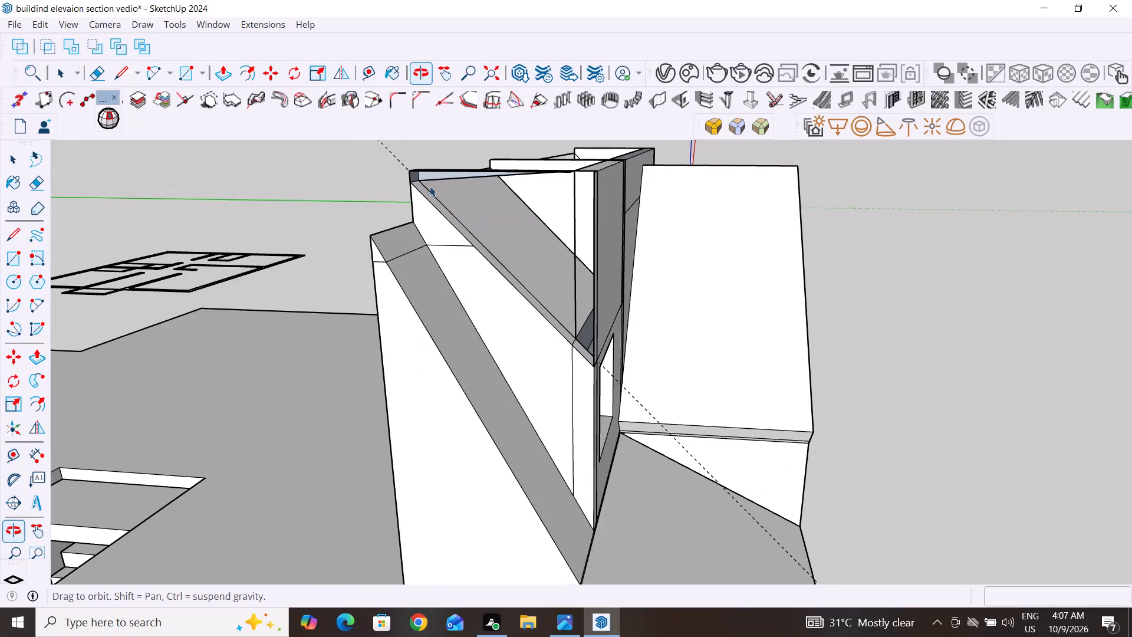
pyautogui.scroll(8, 432, 185)
pyautogui.moveTo(407, 160); pyautogui.dragTo(366, 130, button='middle')
pyautogui.scroll(-2, 446, 384)
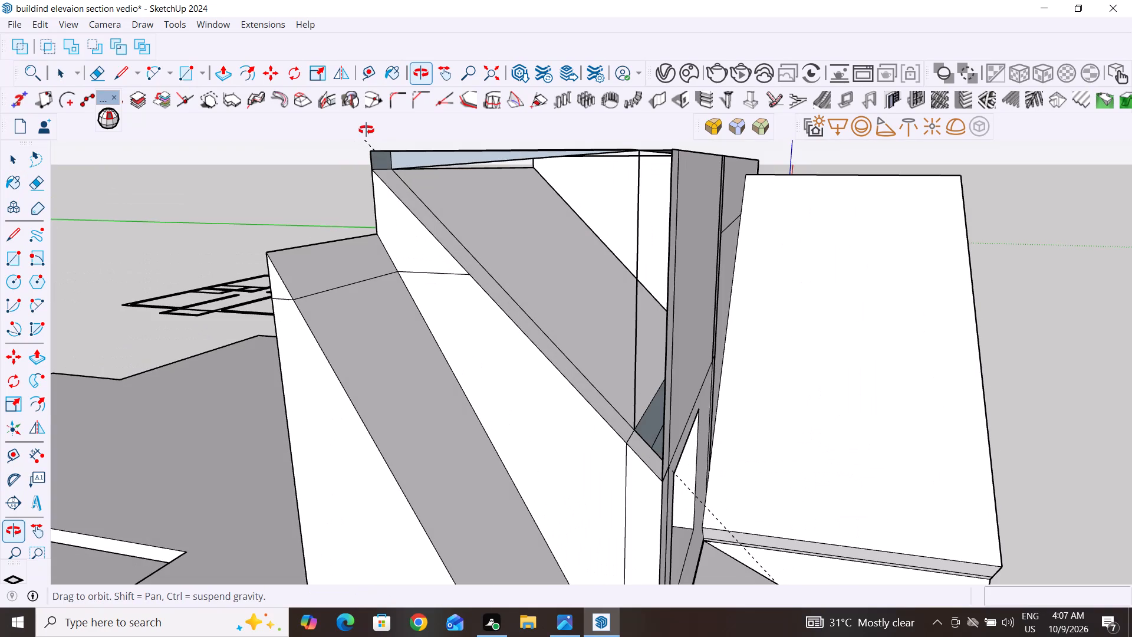
pyautogui.scroll(-6, 366, 130)
pyautogui.moveTo(522, 207); pyautogui.dragTo(450, 142, button='middle')
pyautogui.scroll(5, 421, 209)
pyautogui.scroll(-6, 463, 330)
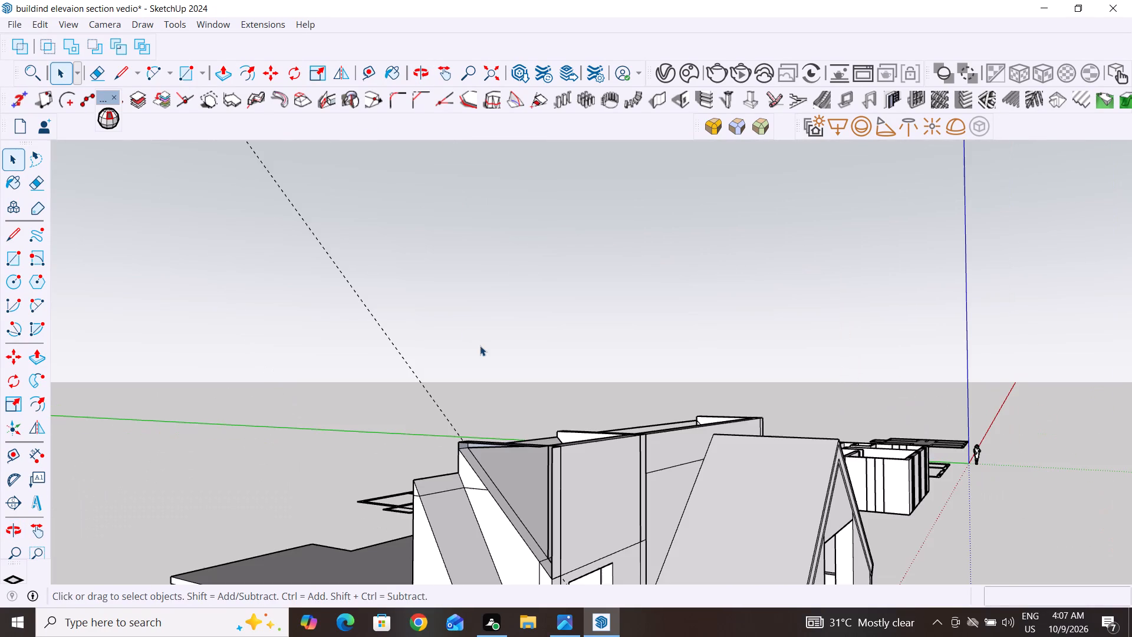
pyautogui.scroll(-1, 480, 346)
pyautogui.moveTo(481, 355); pyautogui.dragTo(471, 310, button='middle')
pyautogui.scroll(4, 422, 149)
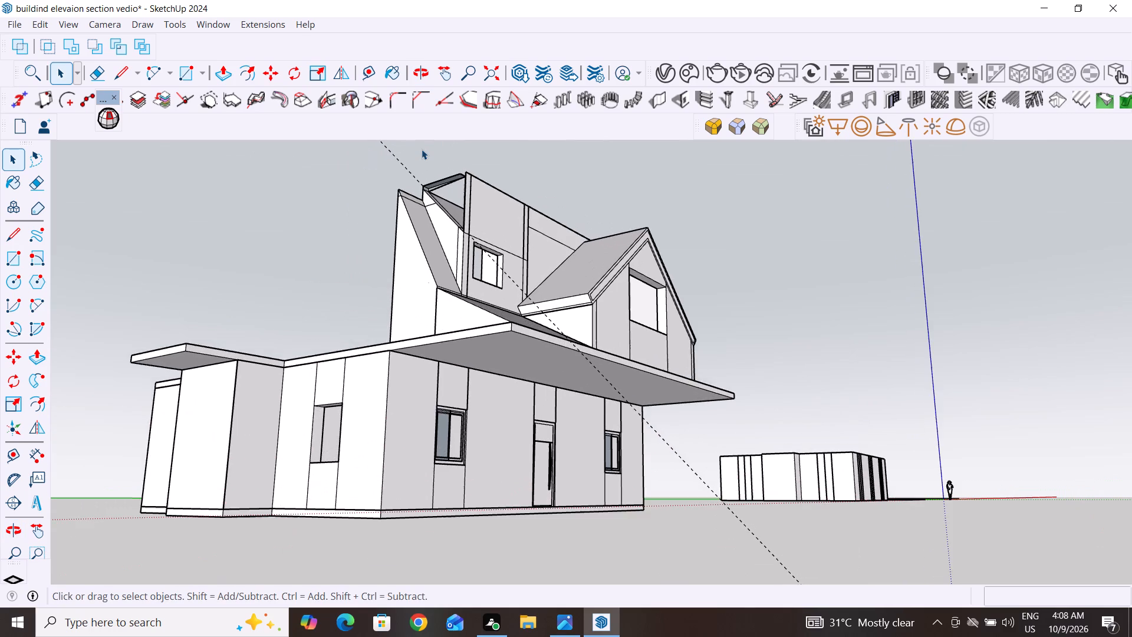
pyautogui.scroll(3, 422, 149)
pyautogui.scroll(-1, 422, 149)
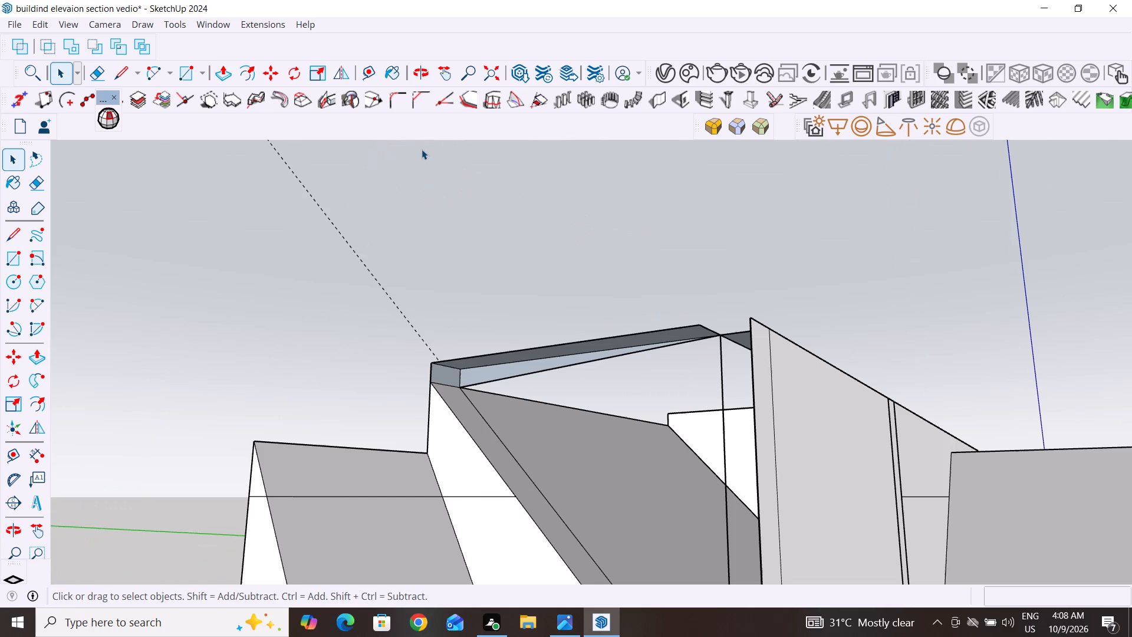
pyautogui.moveTo(541, 370); pyautogui.dragTo(465, 323, button='middle')
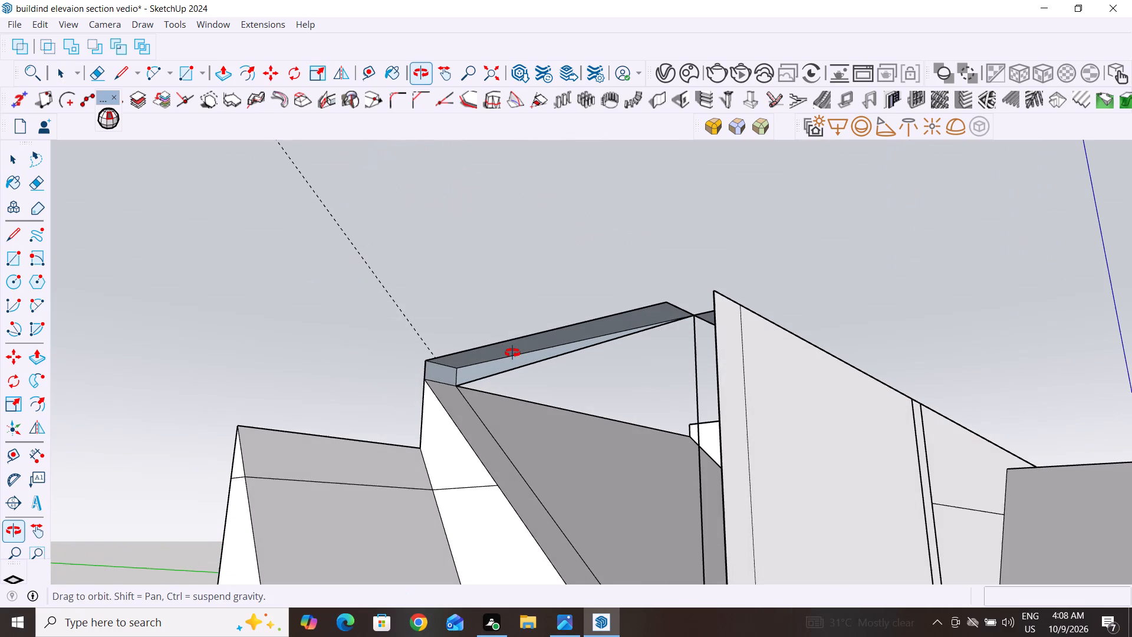
pyautogui.click(440, 376)
pyautogui.press('Delete')
pyautogui.click(460, 354)
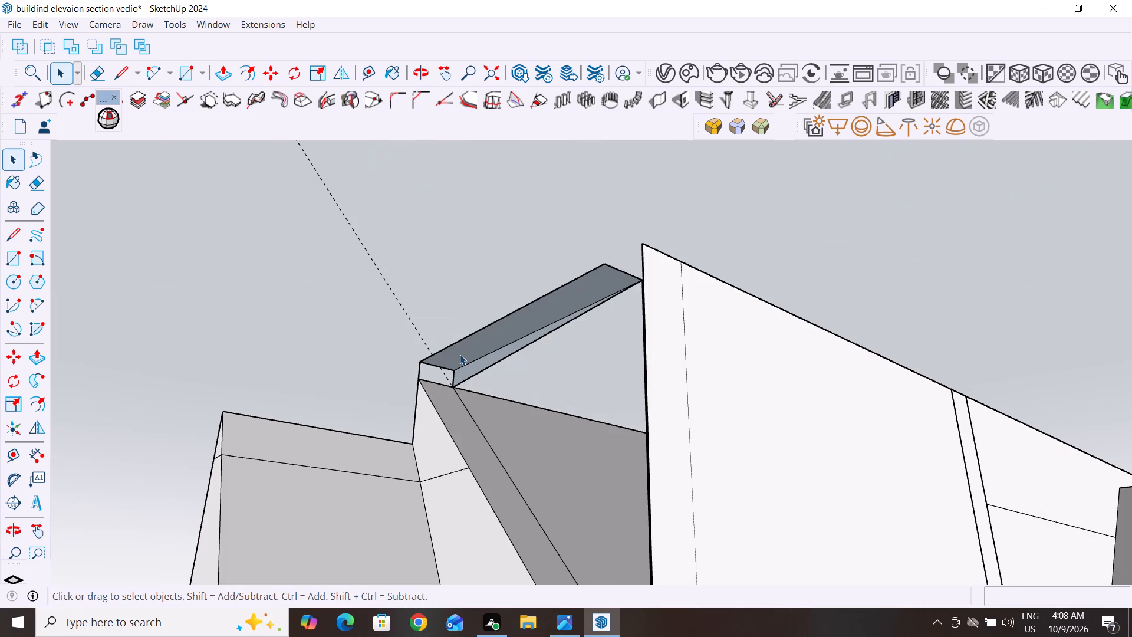
pyautogui.press('Delete')
pyautogui.click(474, 373)
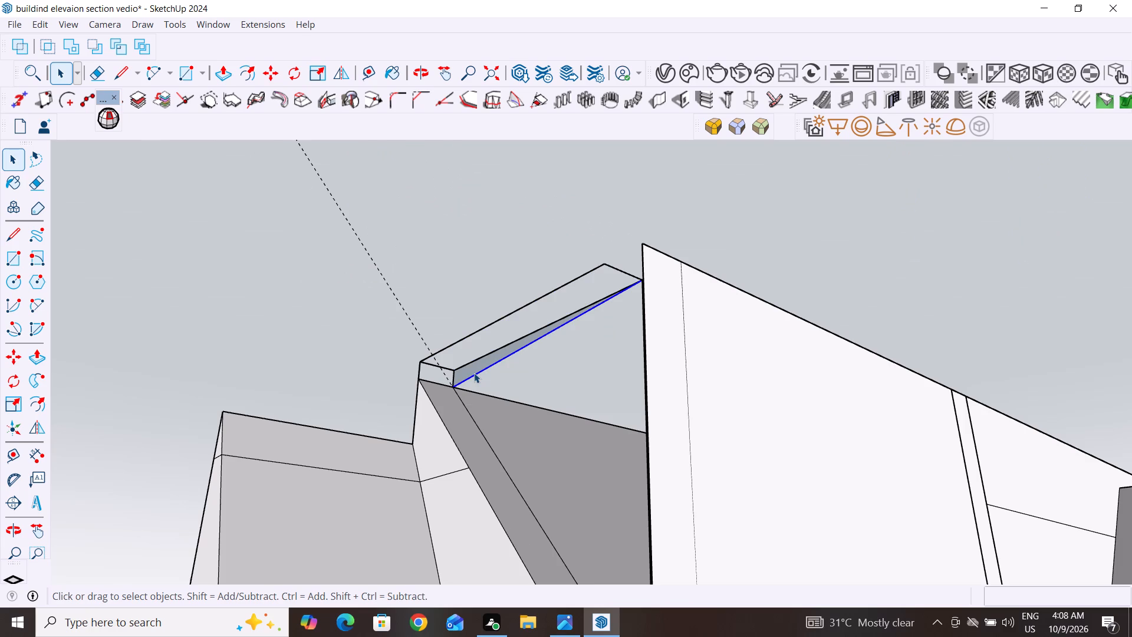
pyautogui.press('Delete')
# Delete the loose outline edges left from the removed top strip, including the short stubs at the sloped ledge's upper end.
pyautogui.click(480, 354)
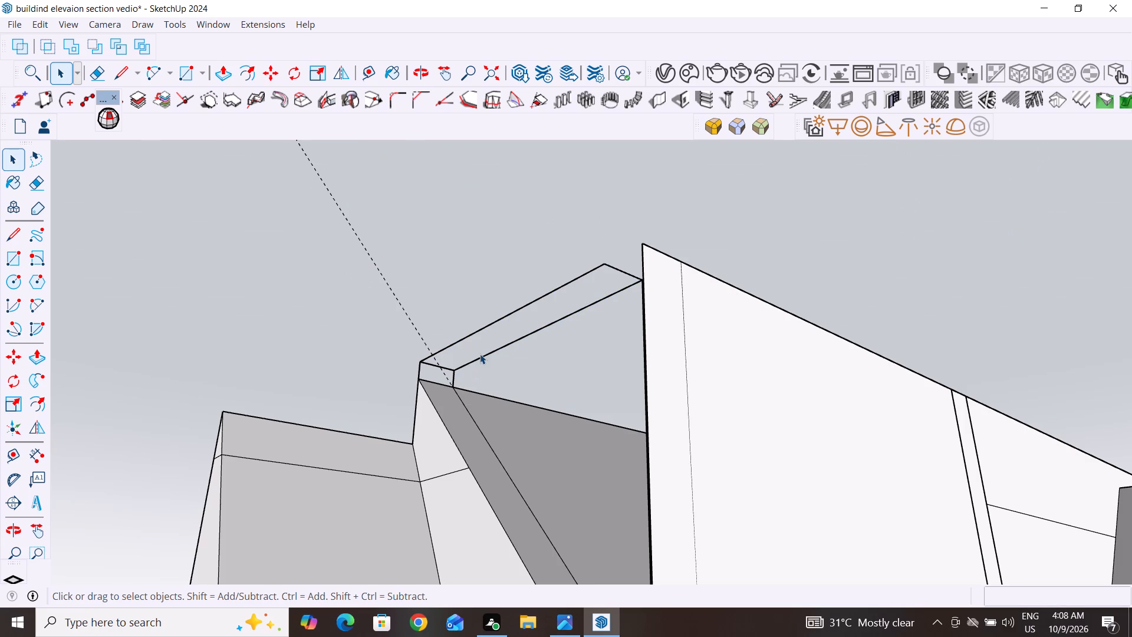
pyautogui.click(482, 359)
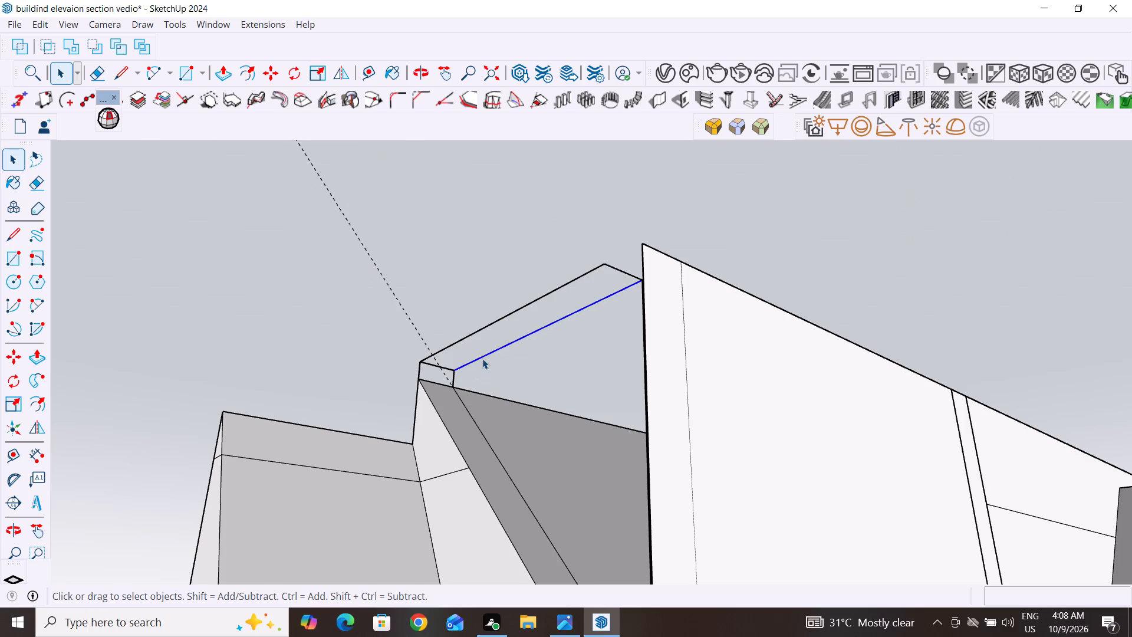
pyautogui.press('Delete')
pyautogui.click(454, 376)
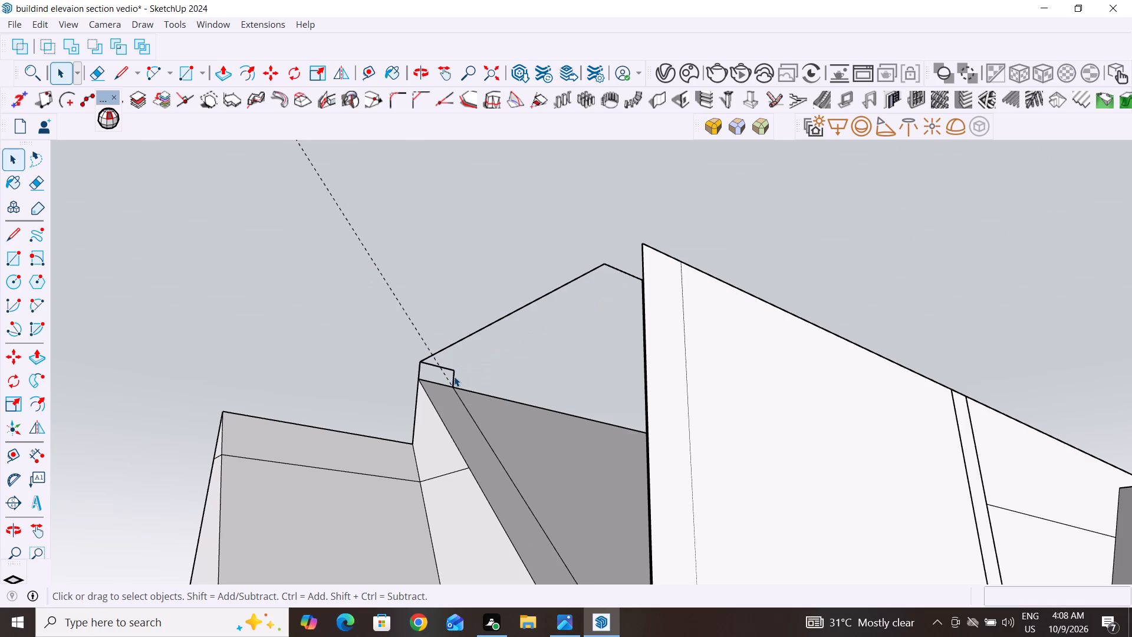
pyautogui.press('Delete')
pyautogui.click(465, 338)
pyautogui.press('Delete')
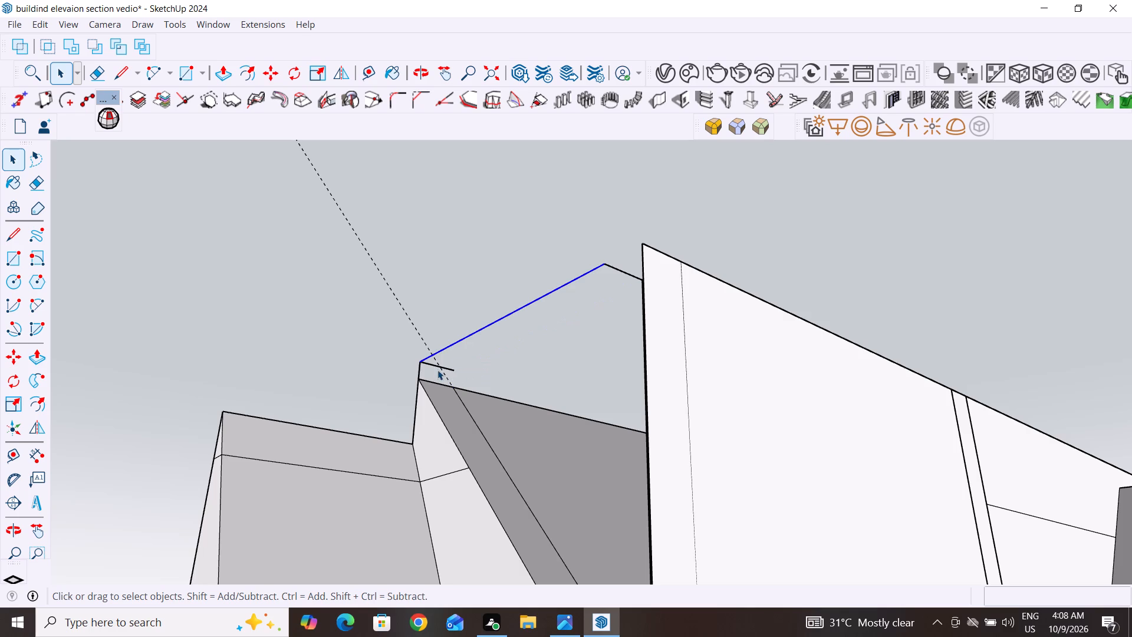
pyautogui.click(439, 365)
pyautogui.press('Delete')
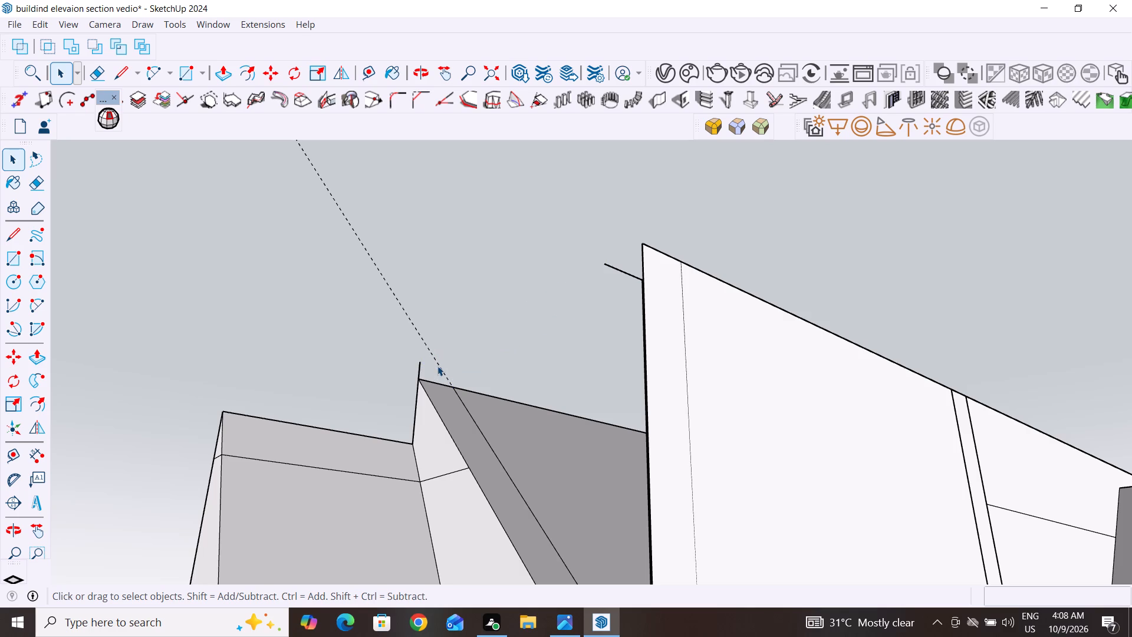
pyautogui.click(419, 372)
pyautogui.press('Delete')
# Delete the outer face above the small window, the narrow corner strip beside it, and their leftover top and corner edges.
pyautogui.scroll(-2, 668, 413)
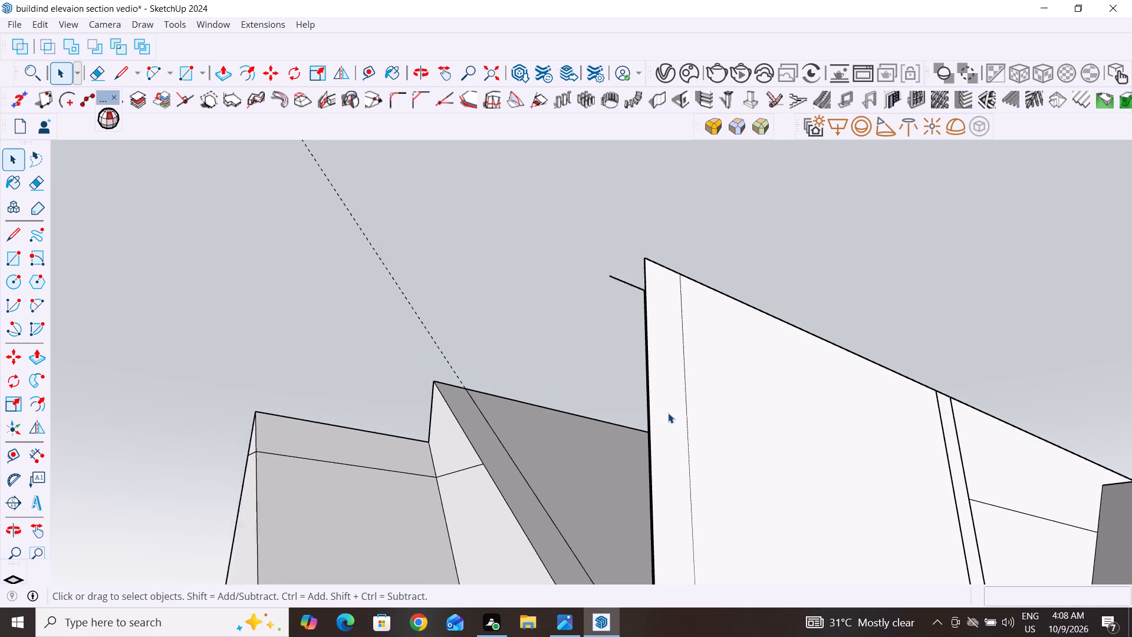
pyautogui.scroll(-6, 668, 413)
pyautogui.click(713, 442)
pyautogui.press('Delete')
pyautogui.click(673, 472)
pyautogui.press('Delete')
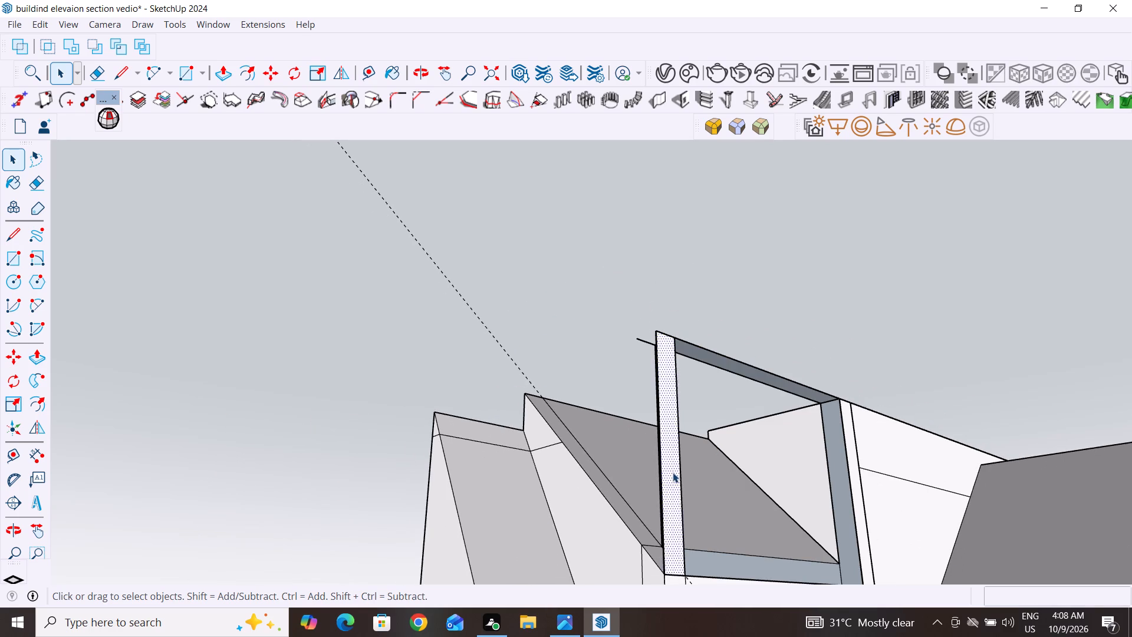
pyautogui.moveTo(700, 305); pyautogui.dragTo(620, 377)
pyautogui.press('Delete')
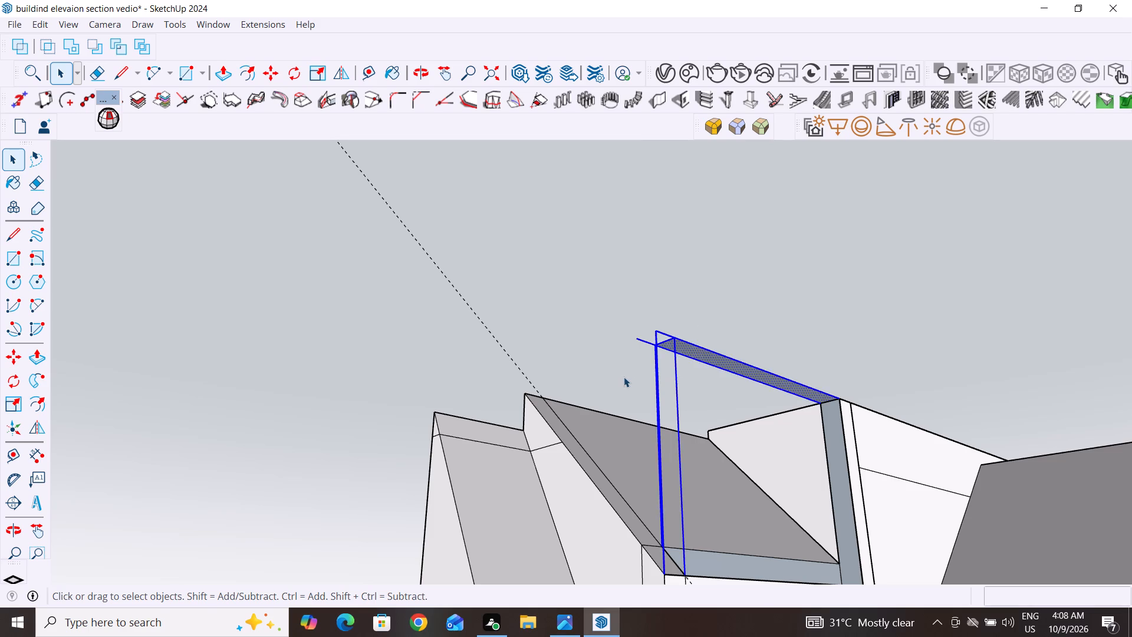
# Draw a line about 8 1/2" long across the wall thickness at the sloped face's lower corner, closing the window wall's top.
pyautogui.scroll(-3, 668, 409)
pyautogui.moveTo(682, 426); pyautogui.dragTo(725, 534, button='middle')
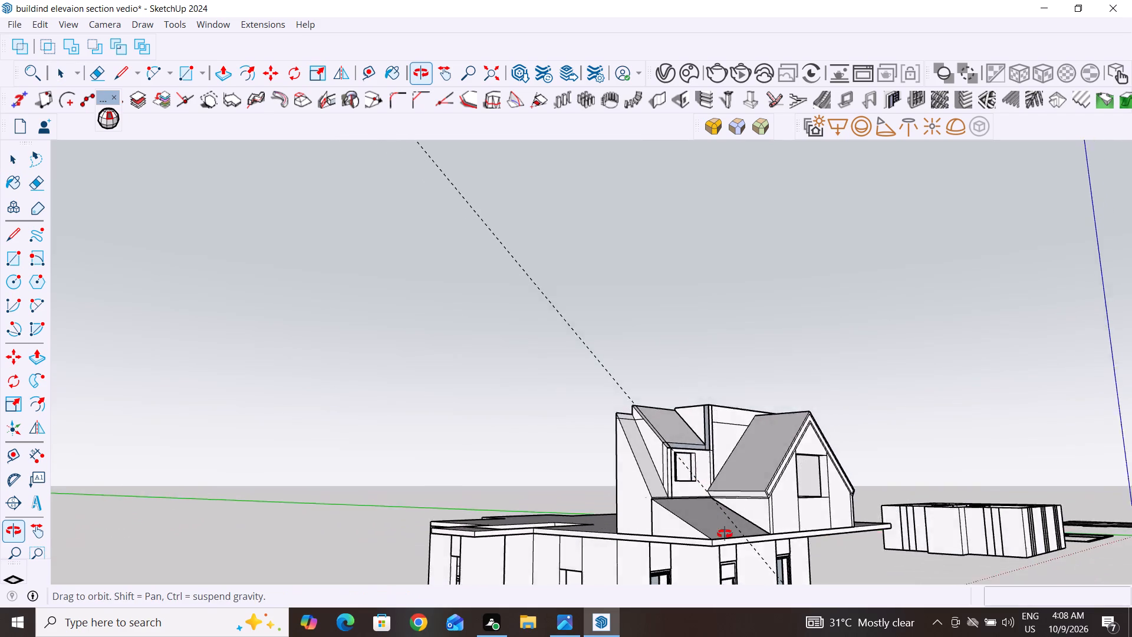
pyautogui.moveTo(725, 534); pyautogui.dragTo(733, 592, button='middle')
pyautogui.scroll(9, 684, 419)
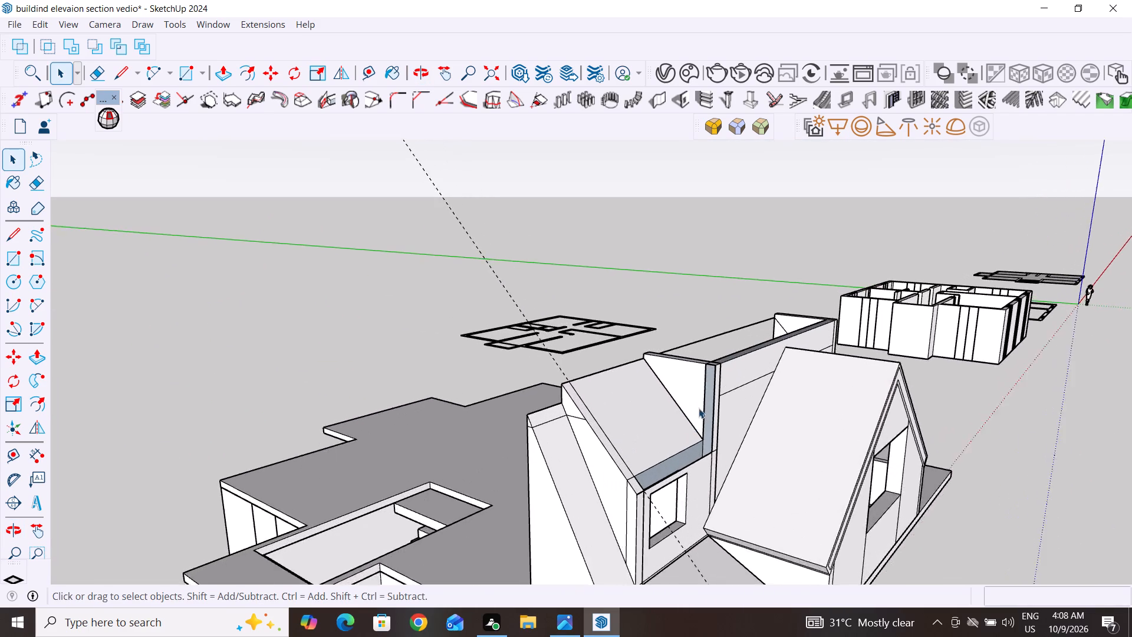
pyautogui.scroll(3, 704, 417)
pyautogui.moveTo(716, 453); pyautogui.dragTo(766, 478, button='middle')
pyautogui.scroll(4, 737, 465)
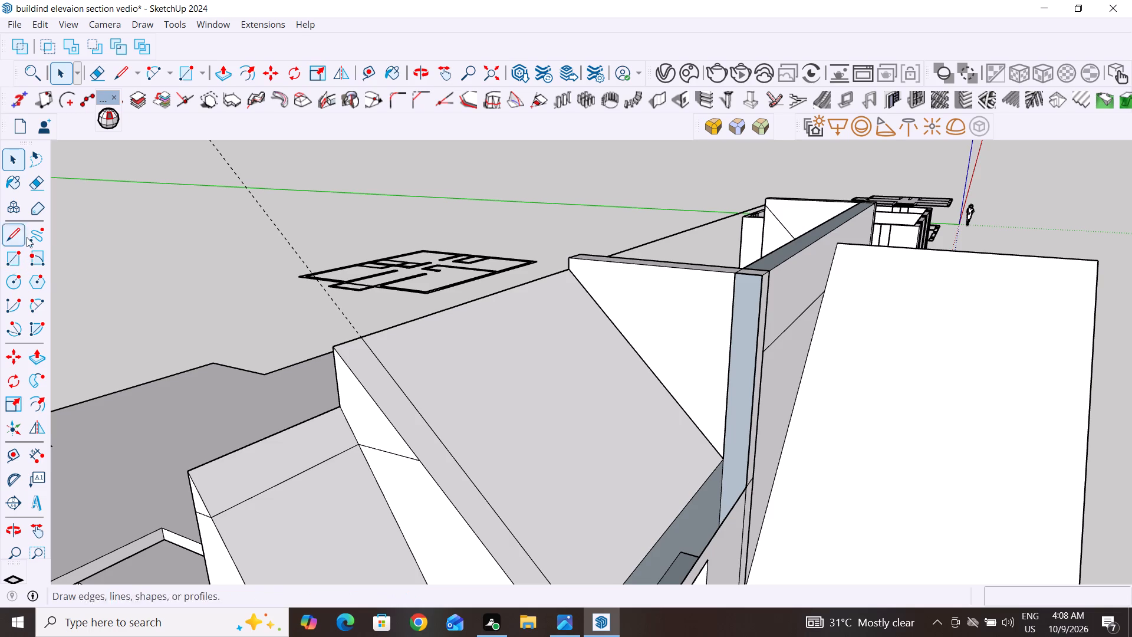
pyautogui.click(14, 232)
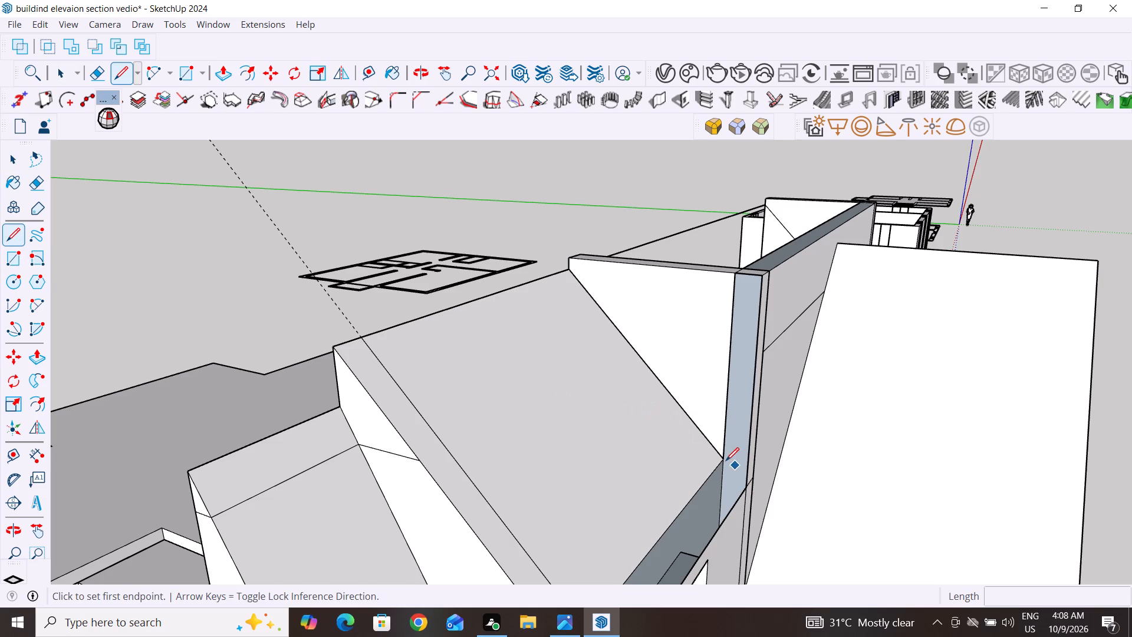
pyautogui.click(722, 460)
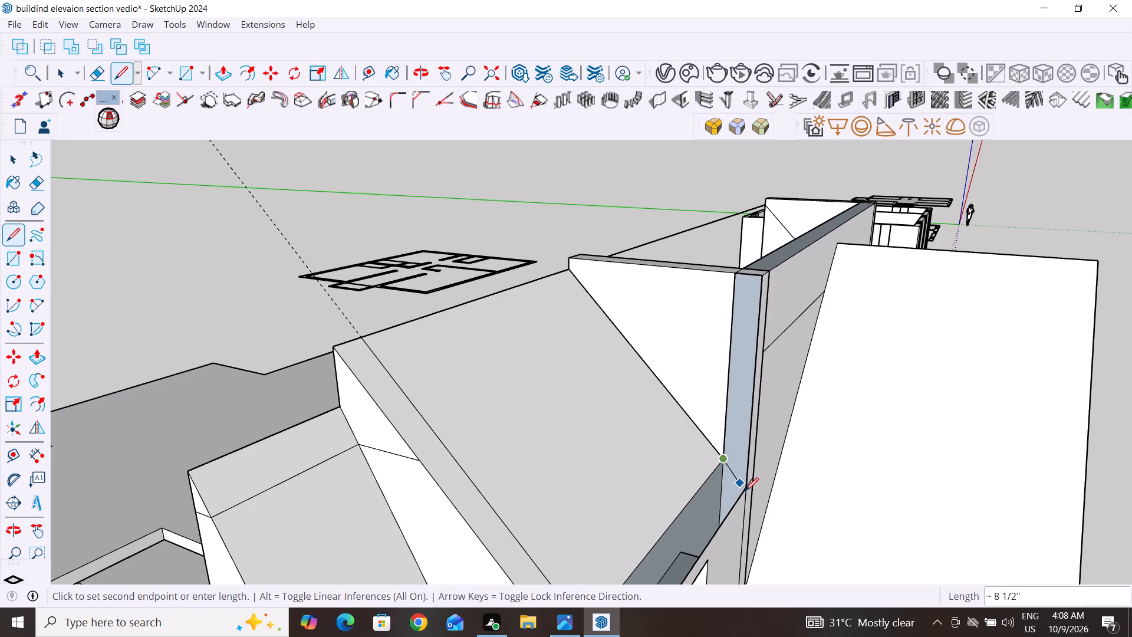
pyautogui.click(745, 491)
pyautogui.scroll(-4, 639, 460)
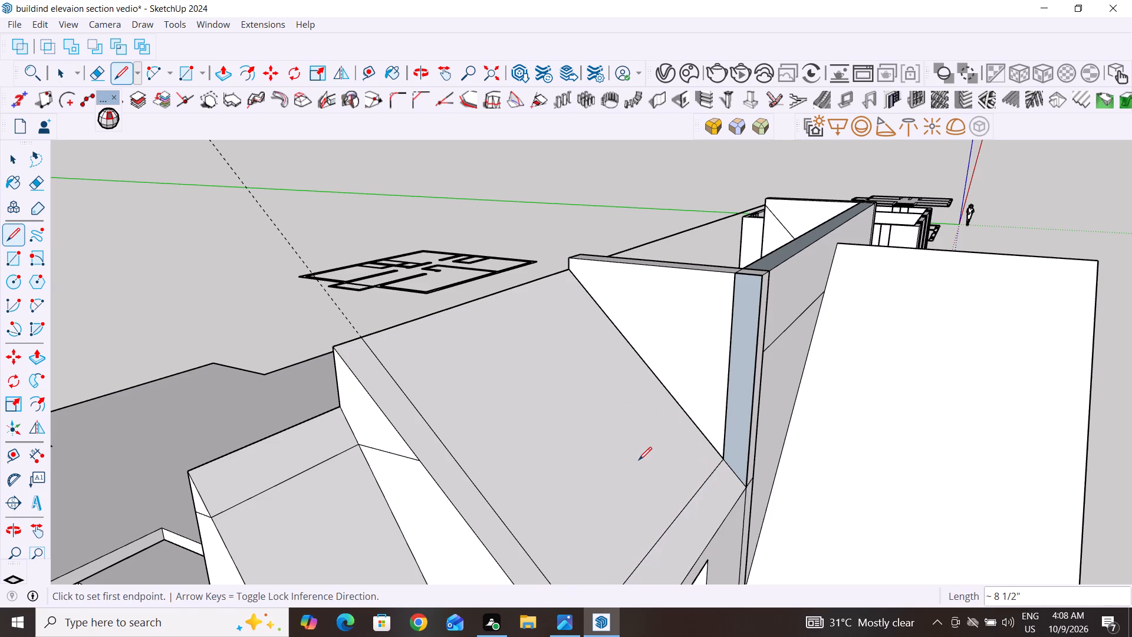
# Delete both triangular faces of the cross wall between the sloped face and the raised long wall.
pyautogui.scroll(-4, 639, 460)
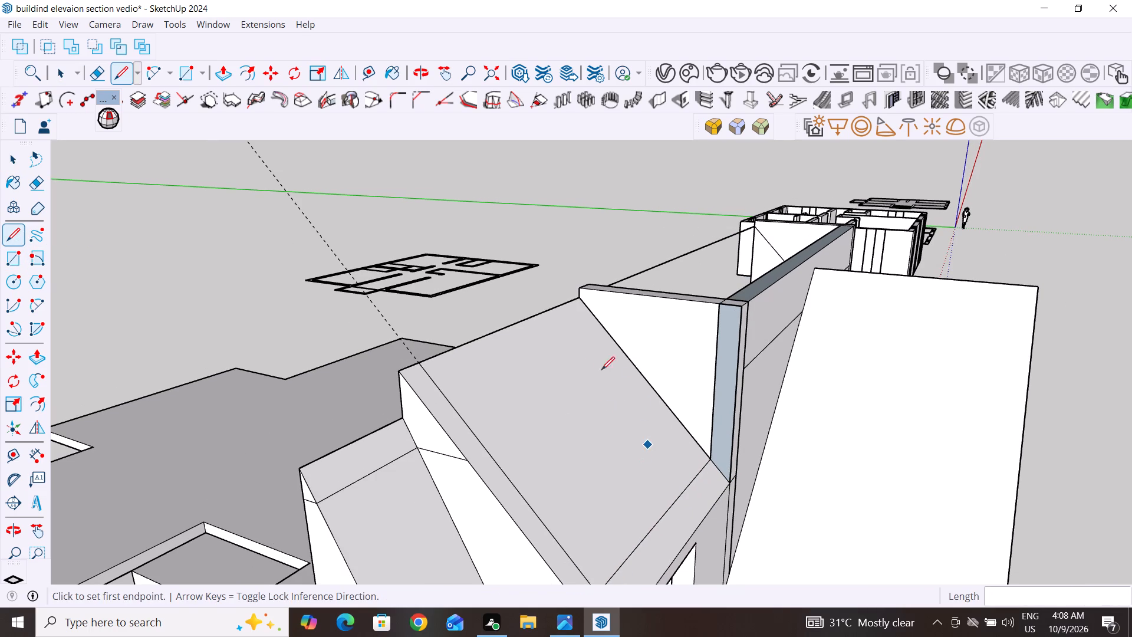
pyautogui.click(6, 162)
pyautogui.click(644, 364)
pyautogui.press('Delete')
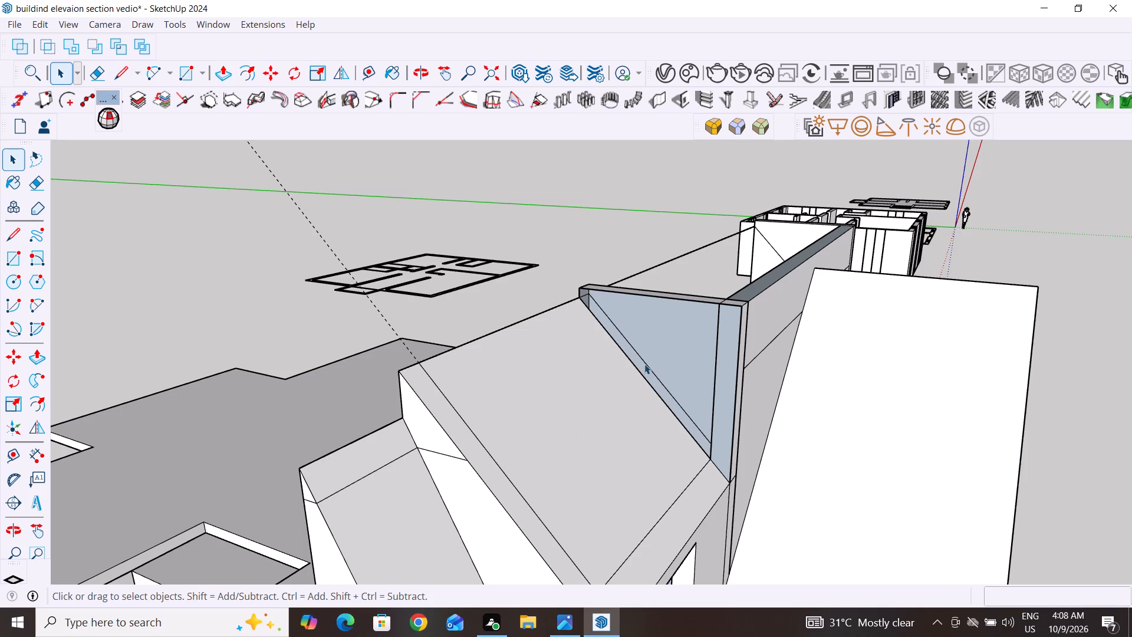
pyautogui.click(684, 362)
pyautogui.press('Delete')
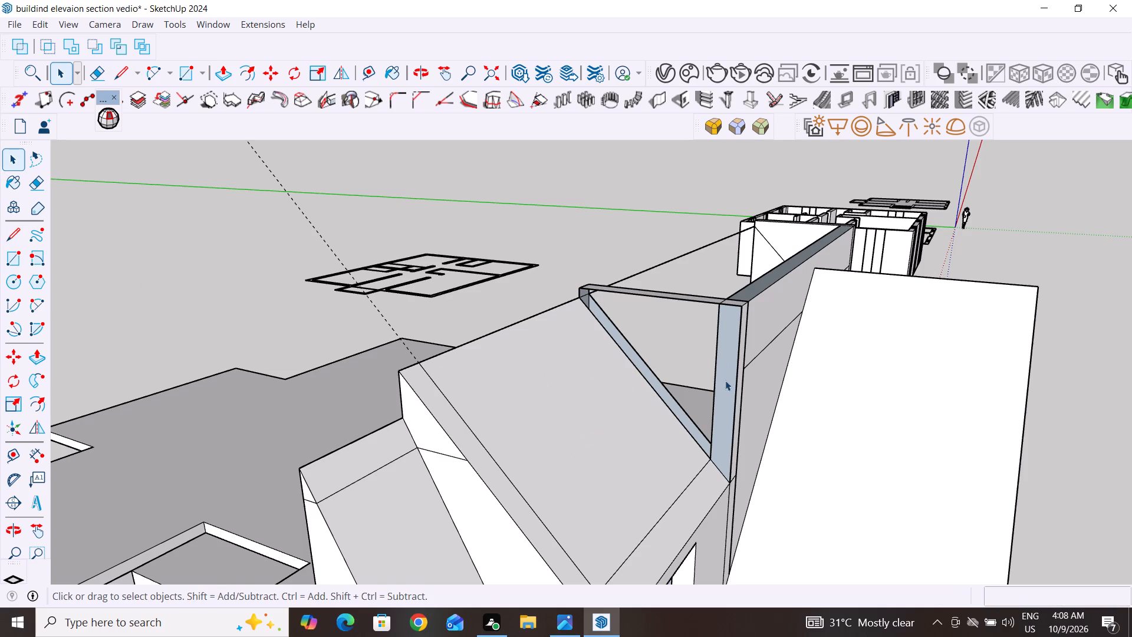
# Draw a line about 1' 2" long from the cross wall's lower inner corner to the outer corner edge above the window wall.
pyautogui.click(21, 240)
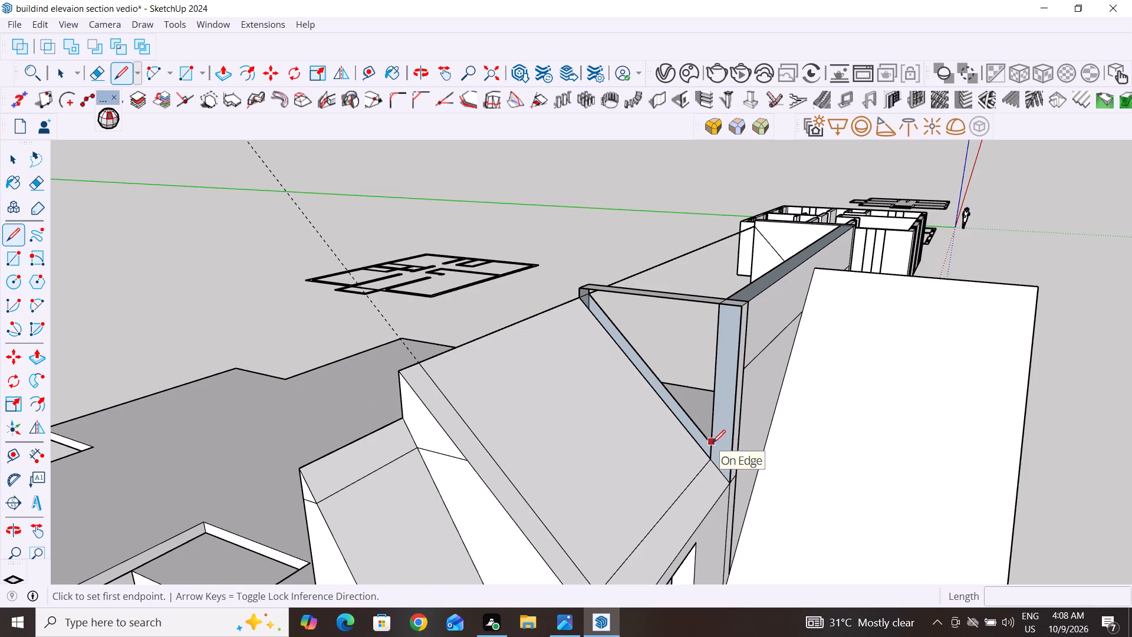
pyautogui.click(712, 443)
pyautogui.click(739, 475)
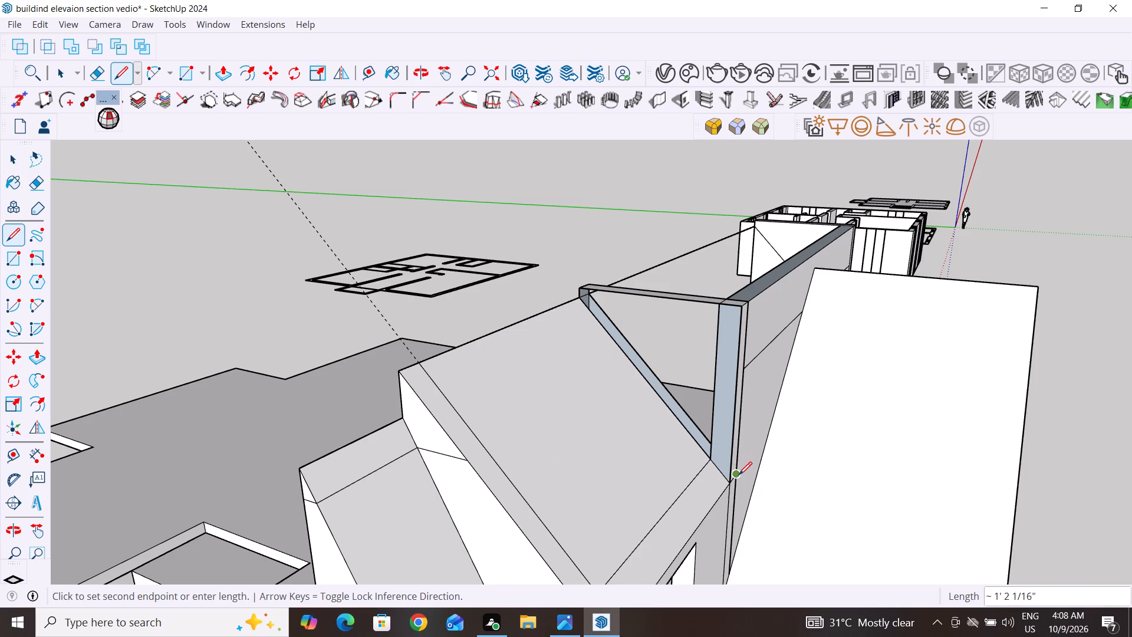
pyautogui.click(9, 159)
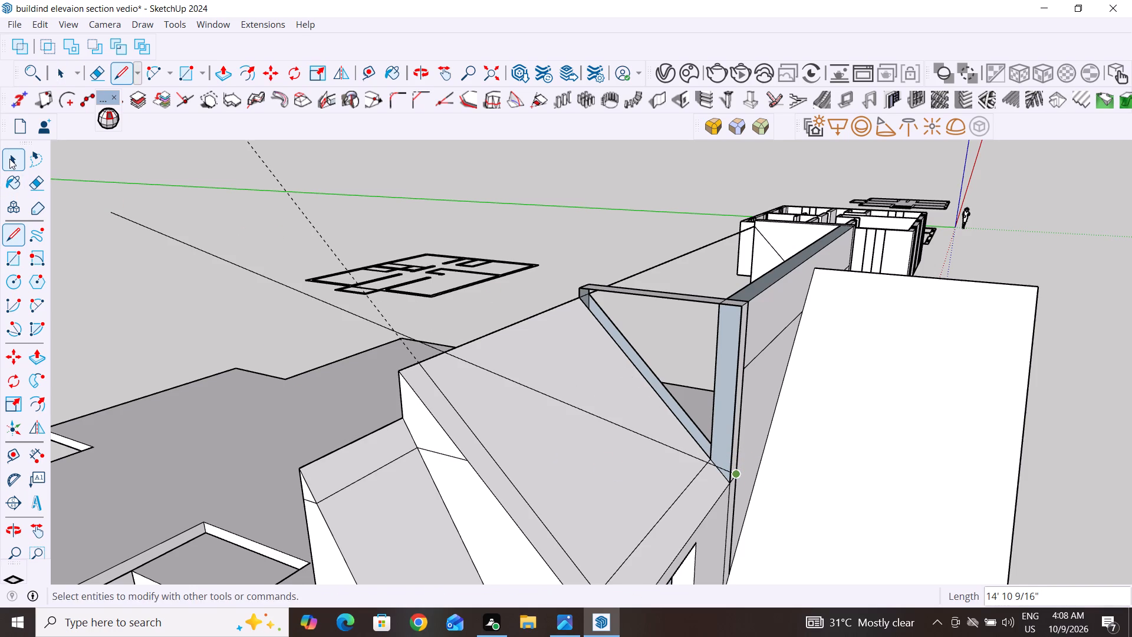
# Delete the narrow end face of the raised long wall at the sloped corner, along with its leftover vertical and short corner edges.
pyautogui.click(732, 431)
pyautogui.click(723, 435)
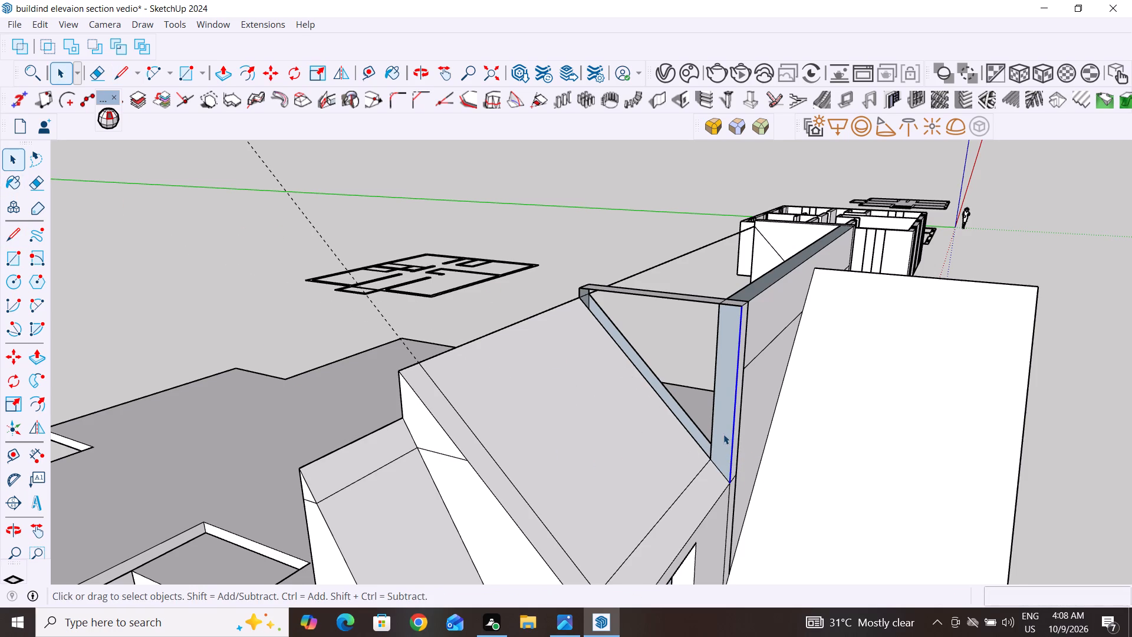
pyautogui.press('Delete')
pyautogui.click(730, 457)
pyautogui.press('Delete')
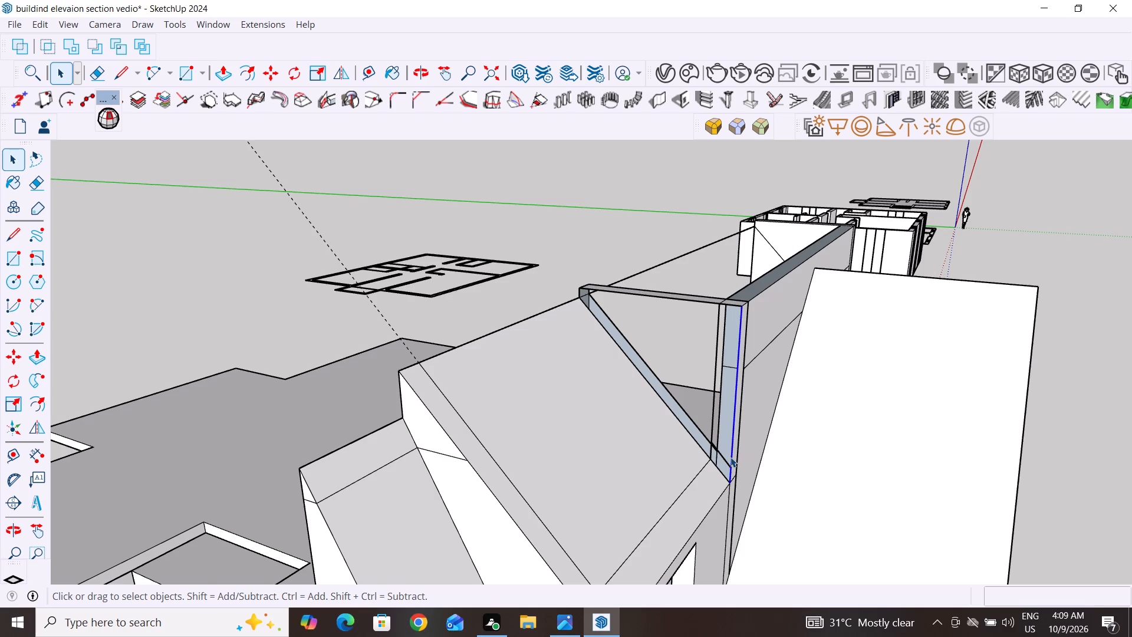
pyautogui.click(730, 471)
pyautogui.press('Delete')
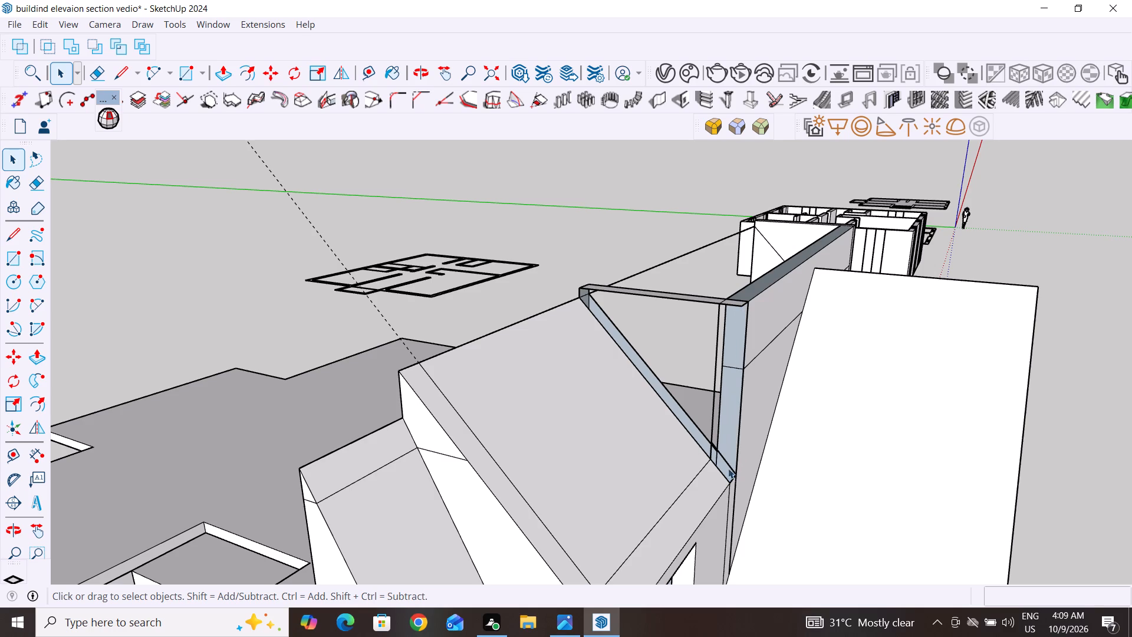
pyautogui.click(716, 458)
pyautogui.press('Delete')
pyautogui.click(710, 454)
pyautogui.press('Delete')
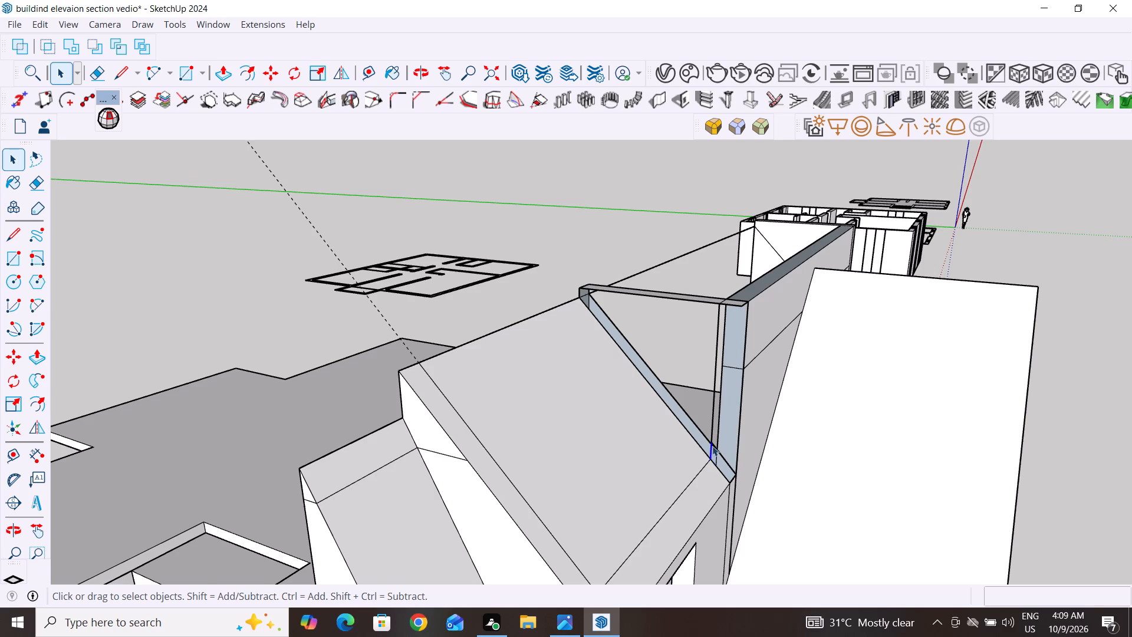
pyautogui.click(715, 414)
pyautogui.press('Delete')
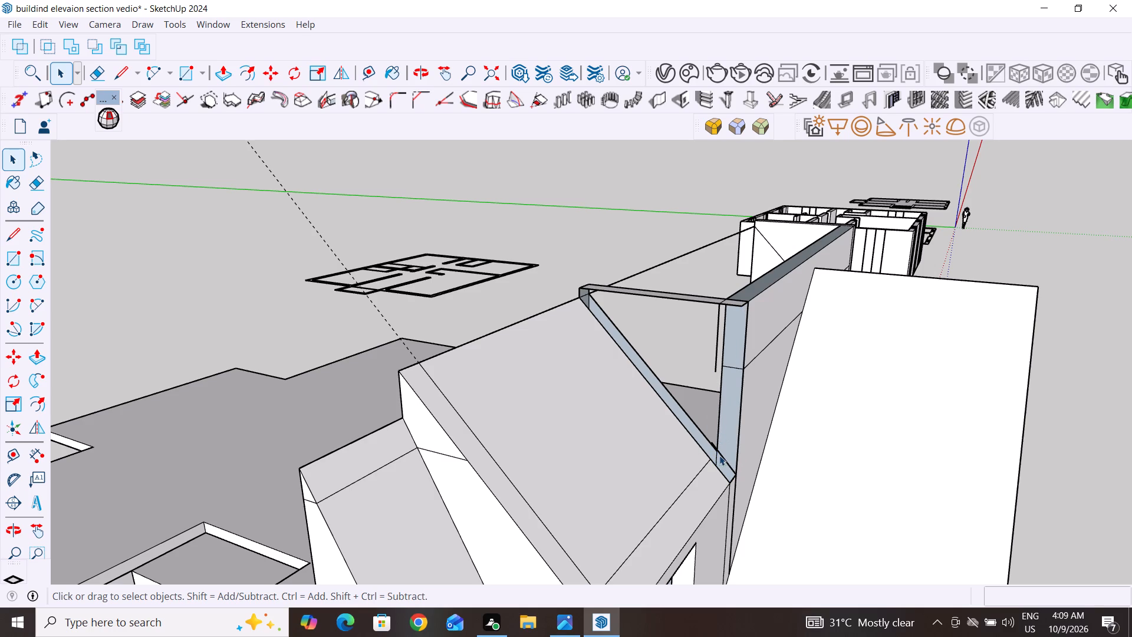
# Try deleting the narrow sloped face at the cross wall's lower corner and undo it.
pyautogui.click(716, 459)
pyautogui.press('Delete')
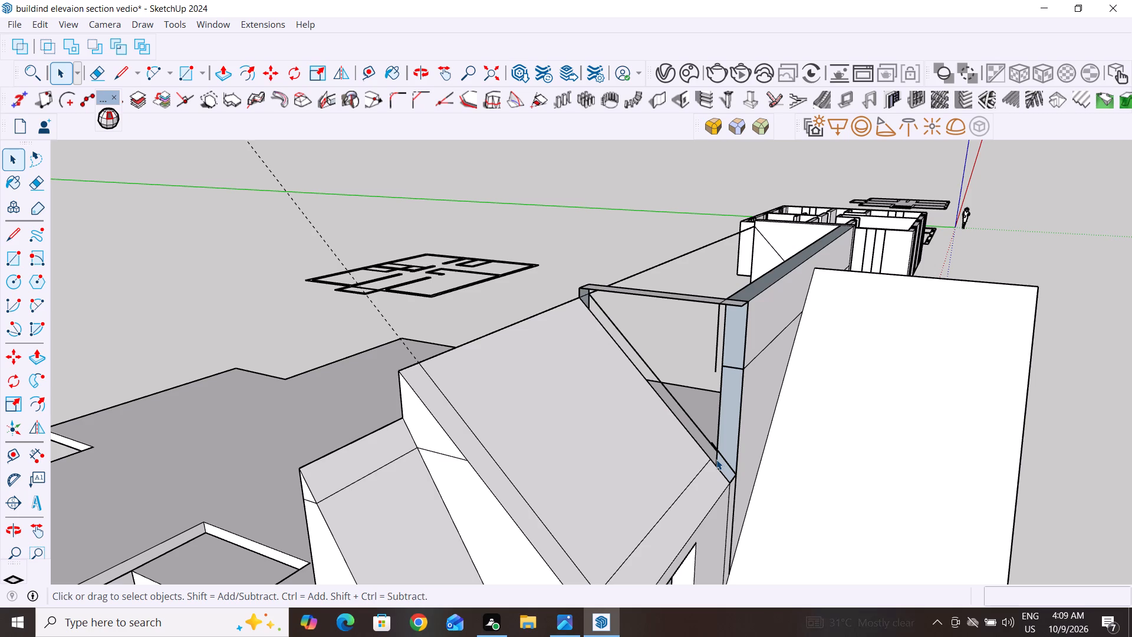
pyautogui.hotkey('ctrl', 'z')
# Delete the stray diagonal edge between the narrow sloped strip and the raised wall's end face at the V-shaped corner.
pyautogui.scroll(3, 727, 425)
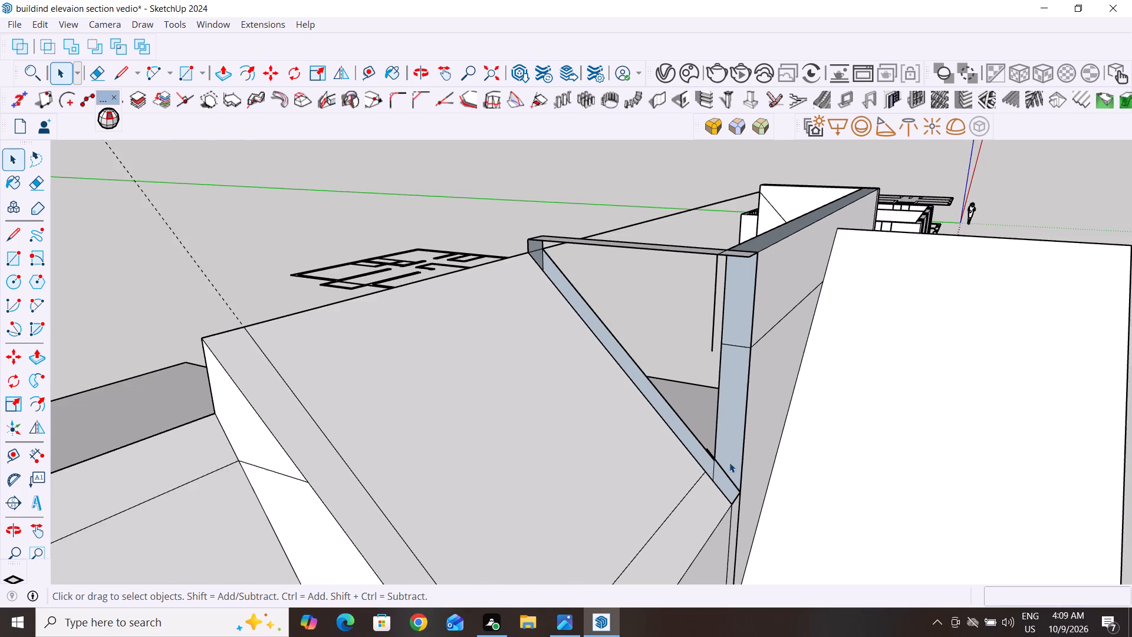
pyautogui.scroll(1, 737, 484)
pyautogui.moveTo(732, 494); pyautogui.dragTo(687, 485, button='middle')
pyautogui.scroll(4, 687, 485)
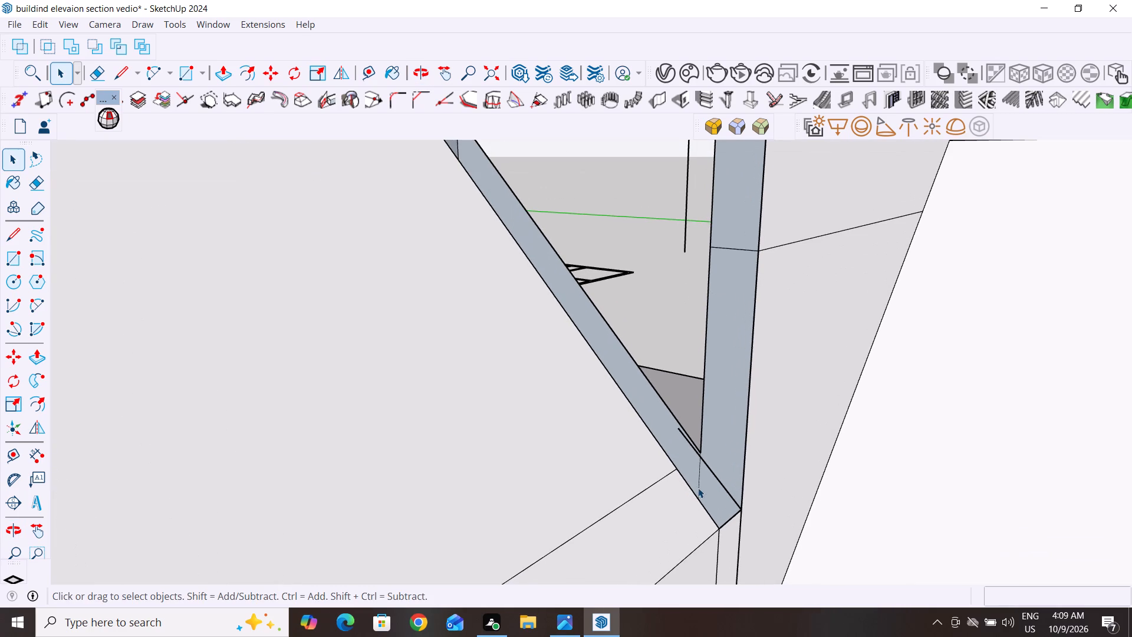
pyautogui.click(698, 487)
pyautogui.scroll(4, 698, 487)
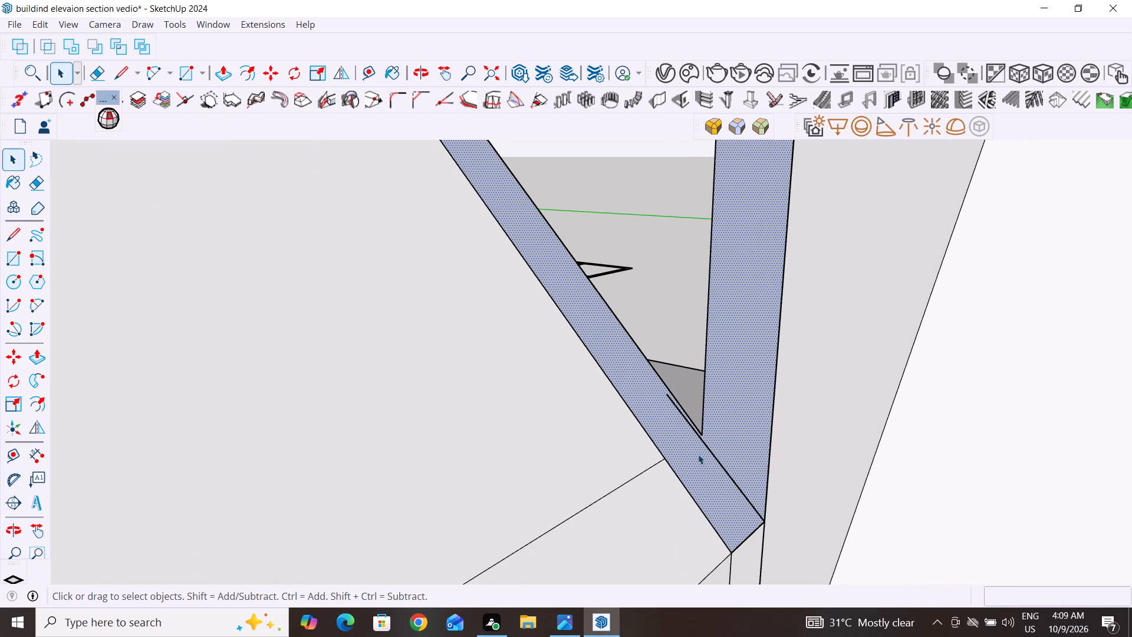
pyautogui.click(693, 411)
pyautogui.click(728, 476)
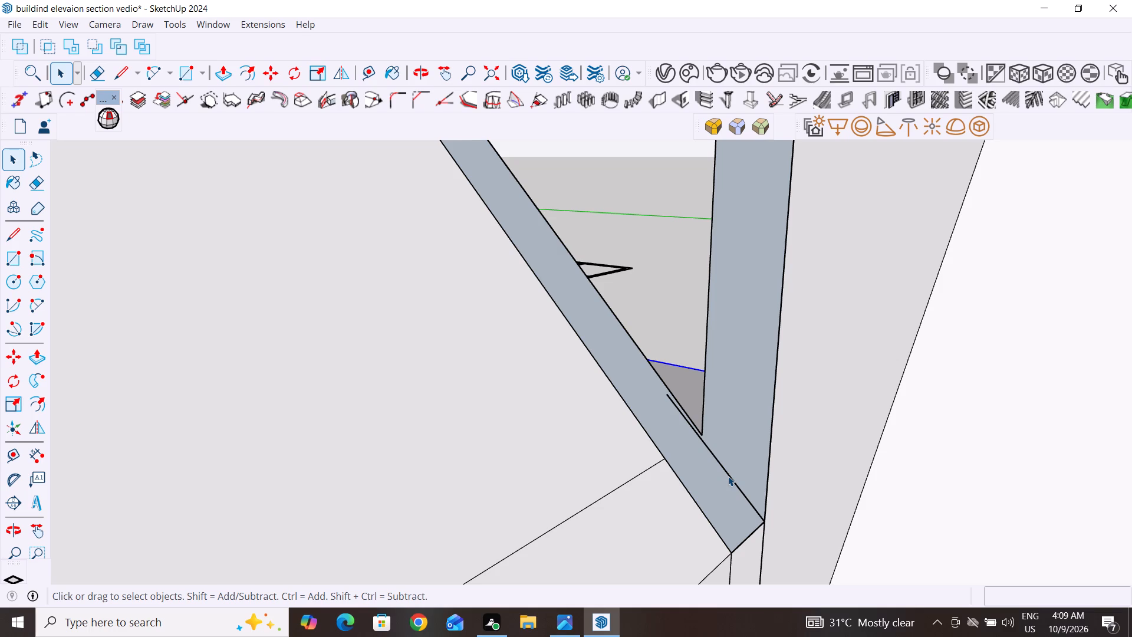
pyautogui.press('Delete')
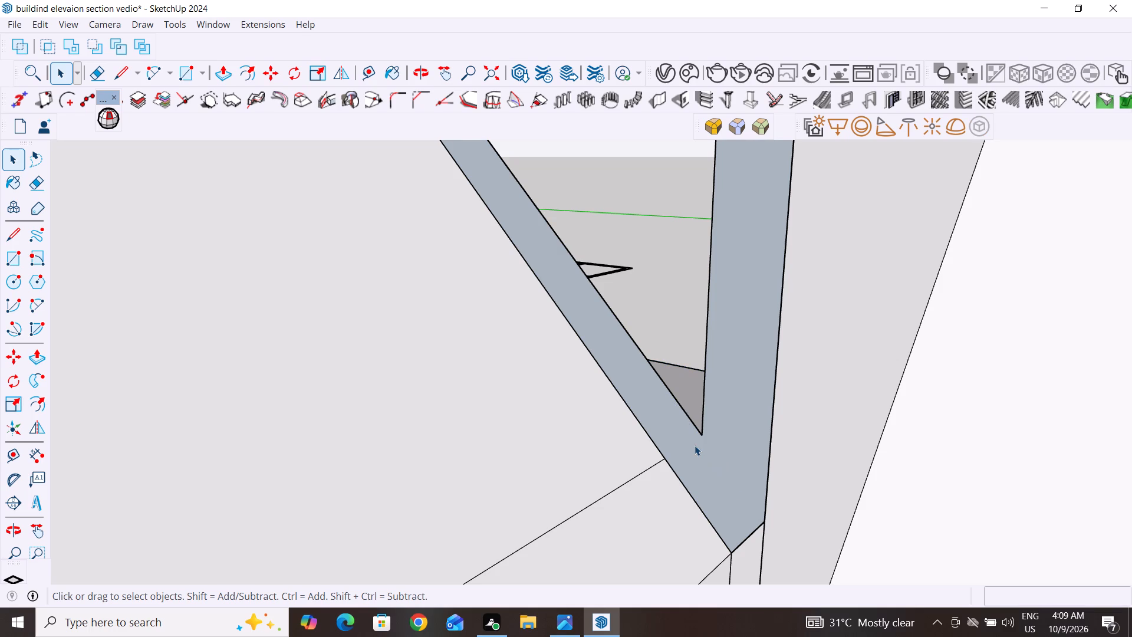
# Draw a line about 8 1/2" long from the V-shaped corner's inner point to the outer wall corner, closing the sloped strip.
pyautogui.scroll(-3, 695, 445)
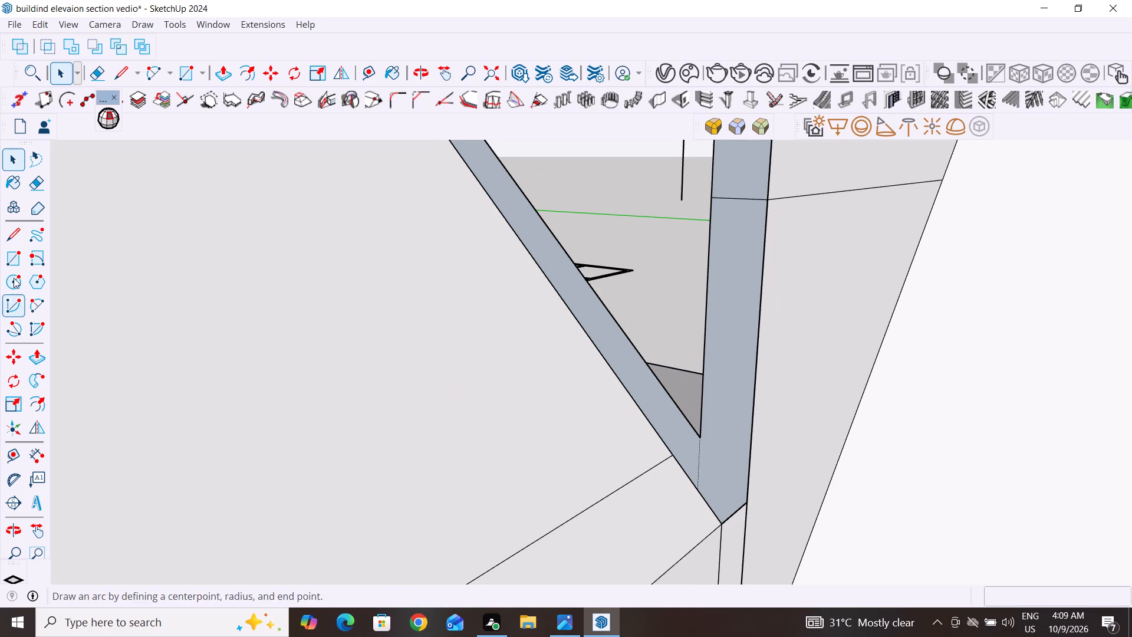
pyautogui.click(20, 236)
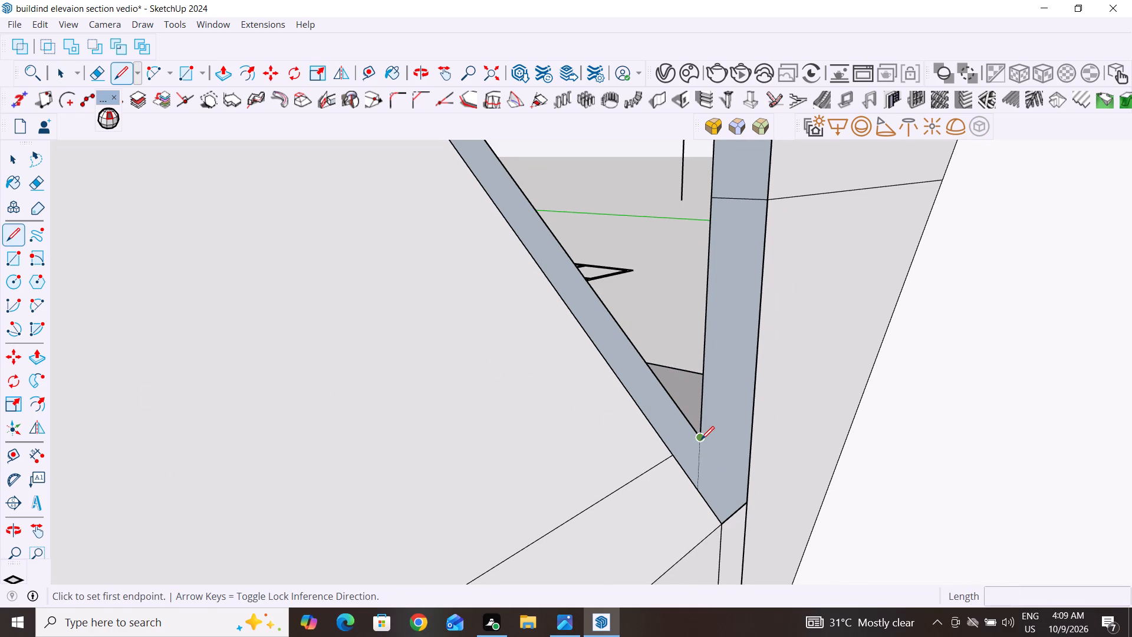
pyautogui.click(701, 439)
pyautogui.click(748, 506)
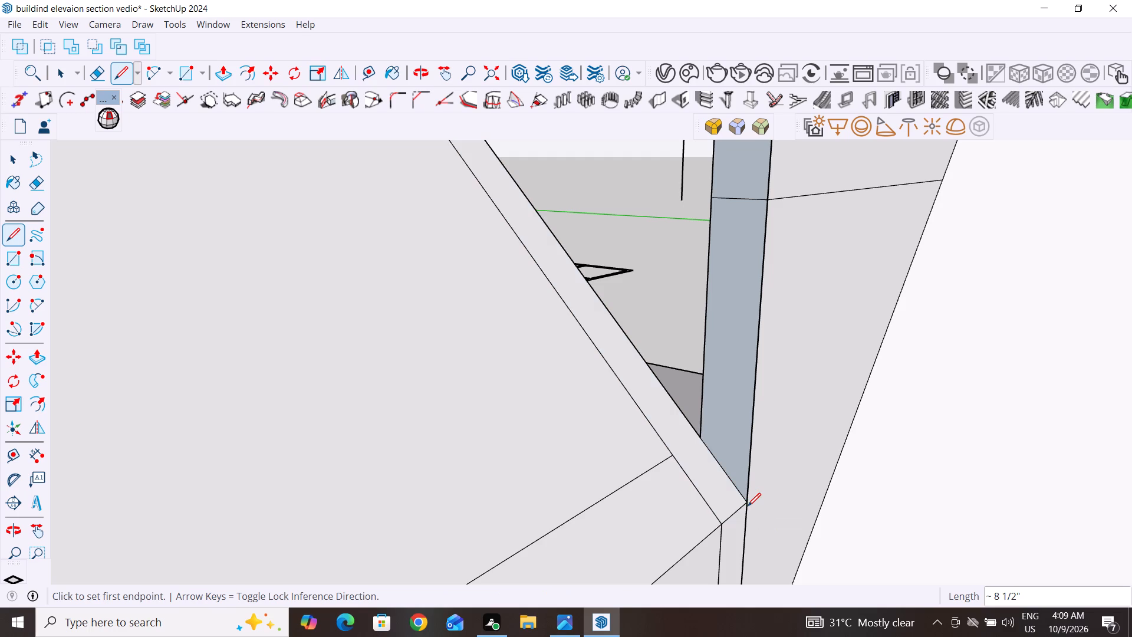
# Draw a line about 3' 2" long on the long wall's outer face, from the sloped strip's outer corner to the gable's sloping edge.
pyautogui.scroll(-7, 703, 522)
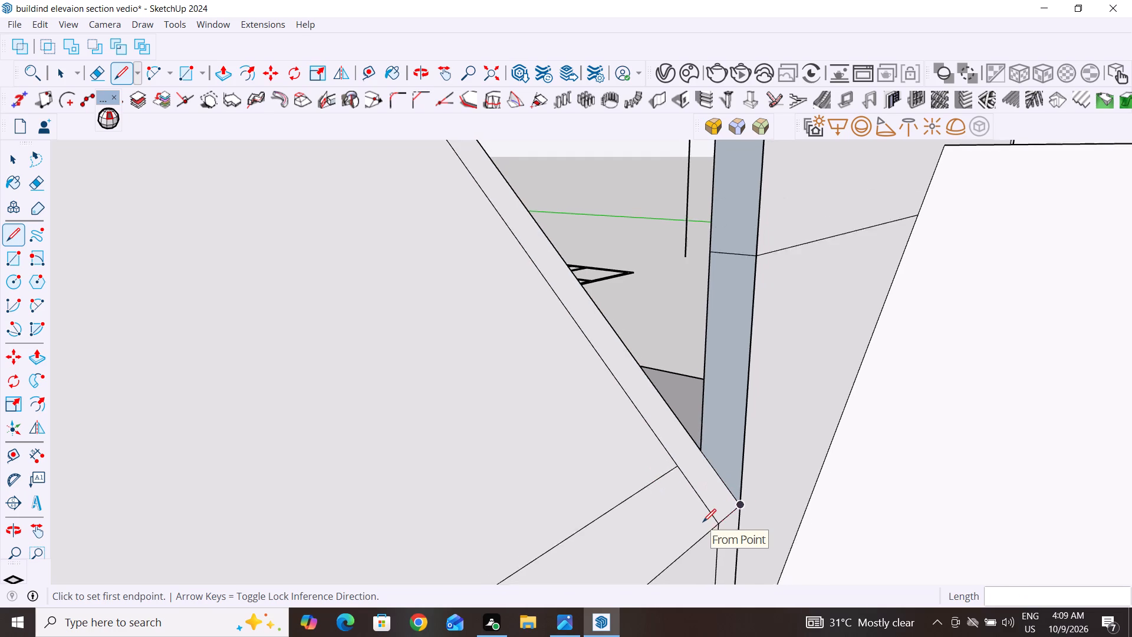
pyautogui.scroll(-3, 703, 522)
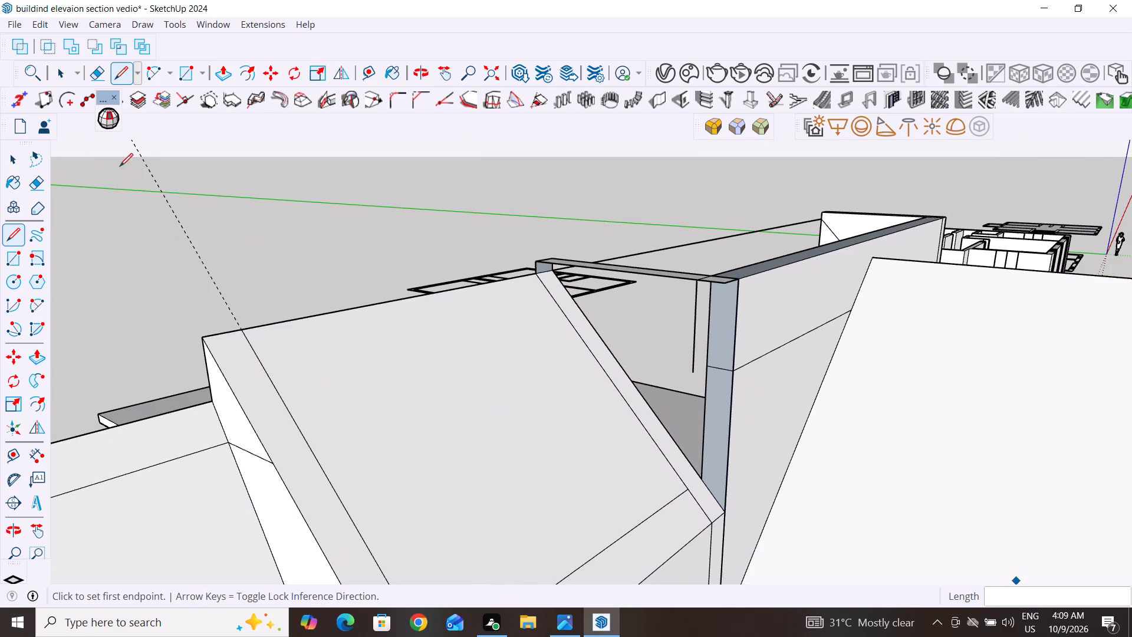
pyautogui.click(8, 161)
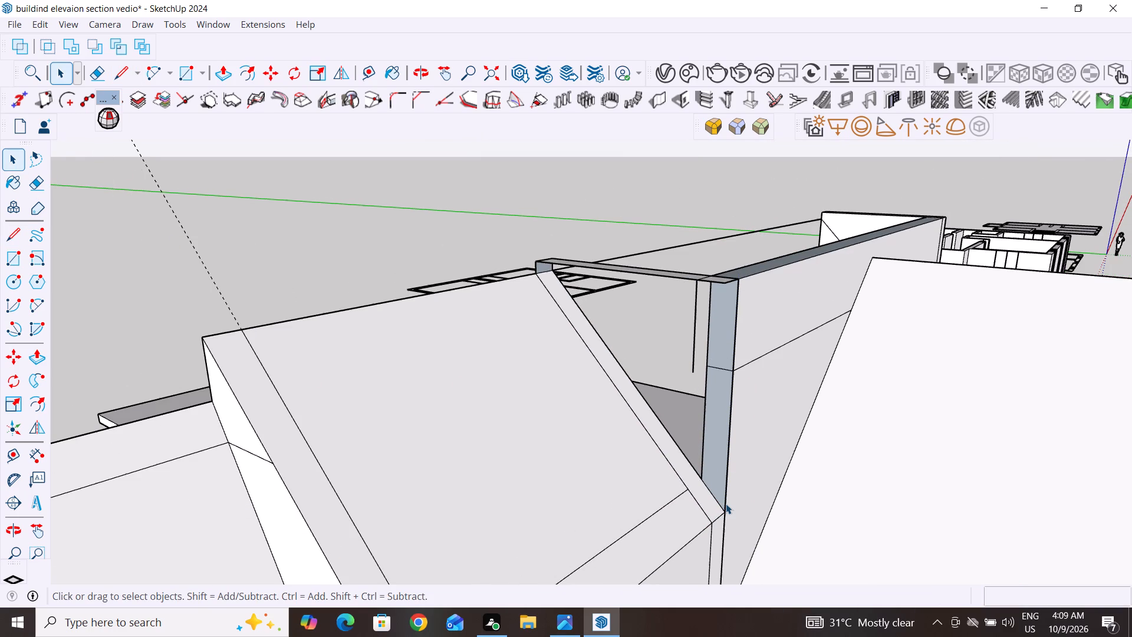
pyautogui.scroll(-4, 726, 504)
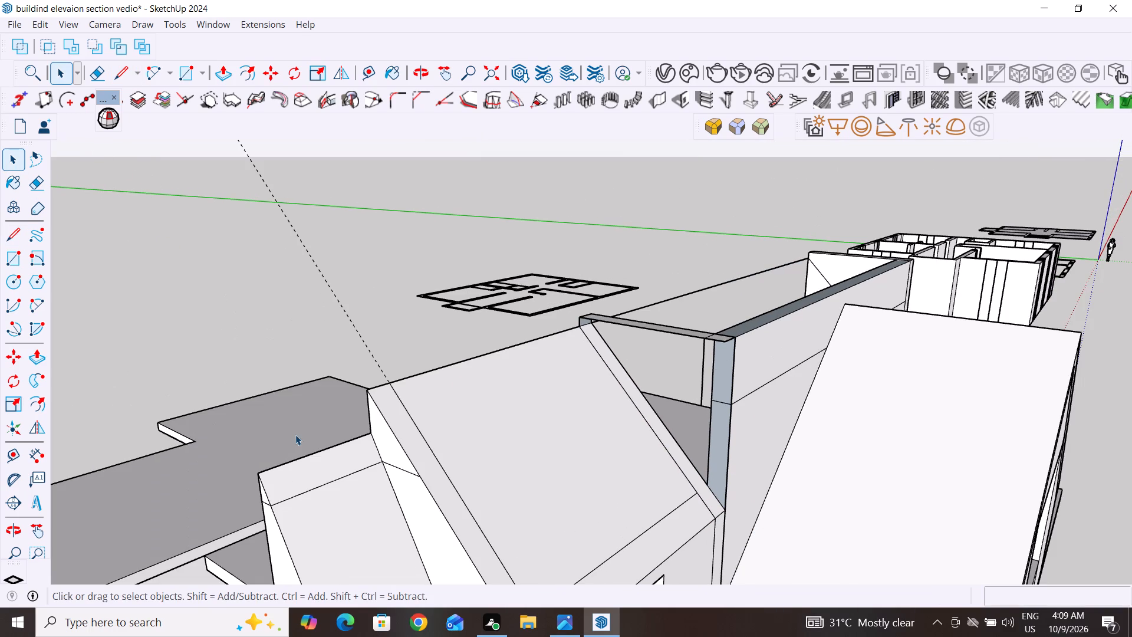
pyautogui.click(10, 239)
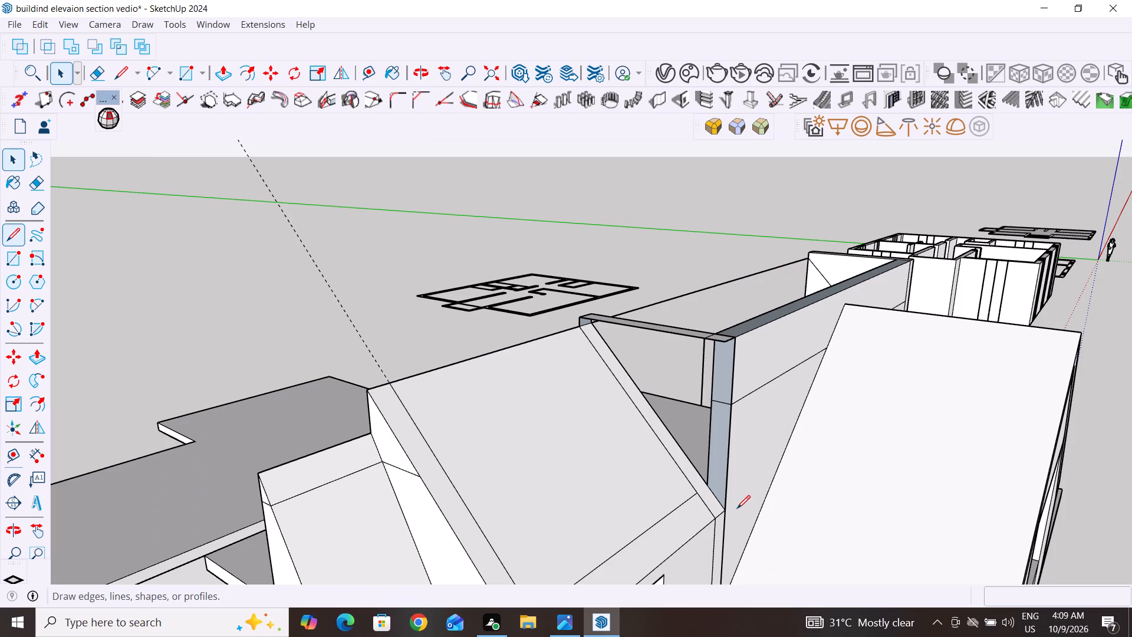
pyautogui.click(725, 512)
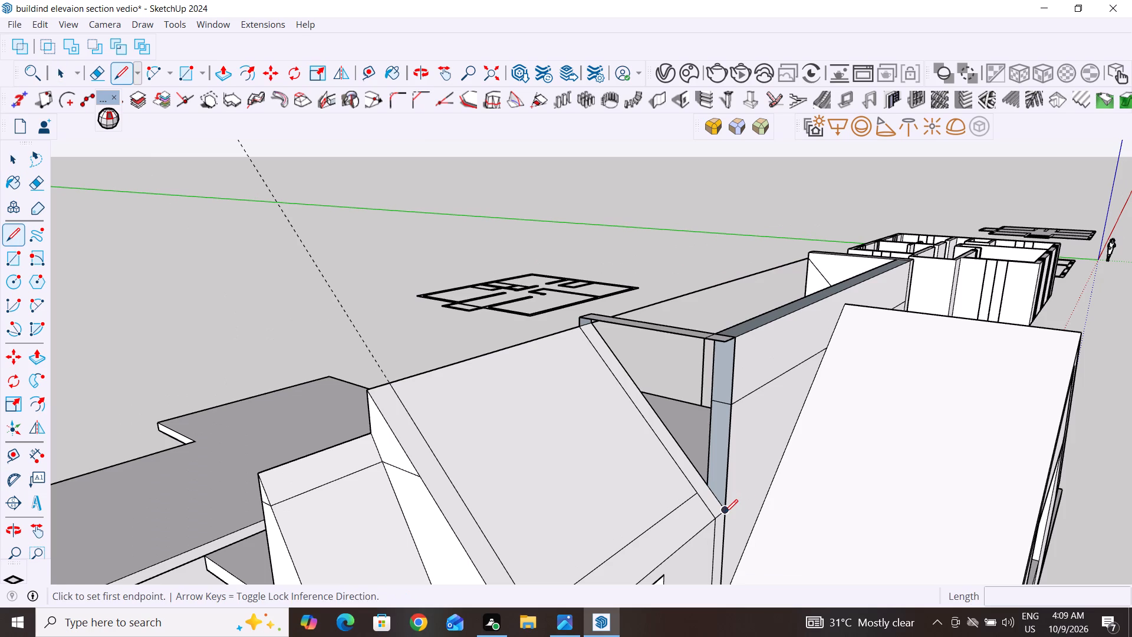
pyautogui.click(778, 468)
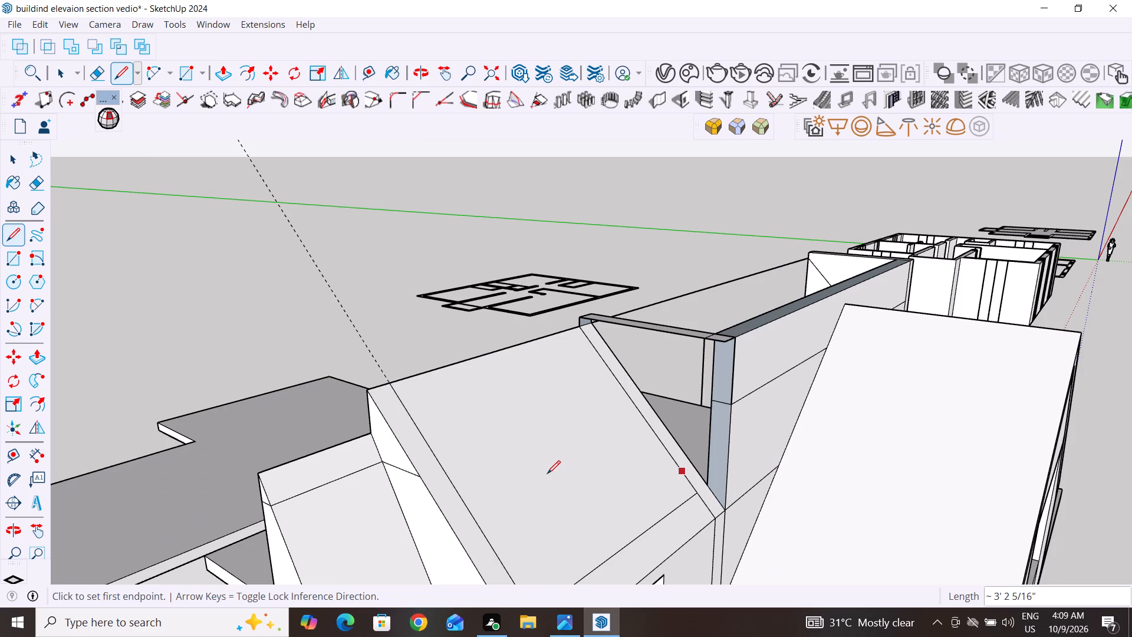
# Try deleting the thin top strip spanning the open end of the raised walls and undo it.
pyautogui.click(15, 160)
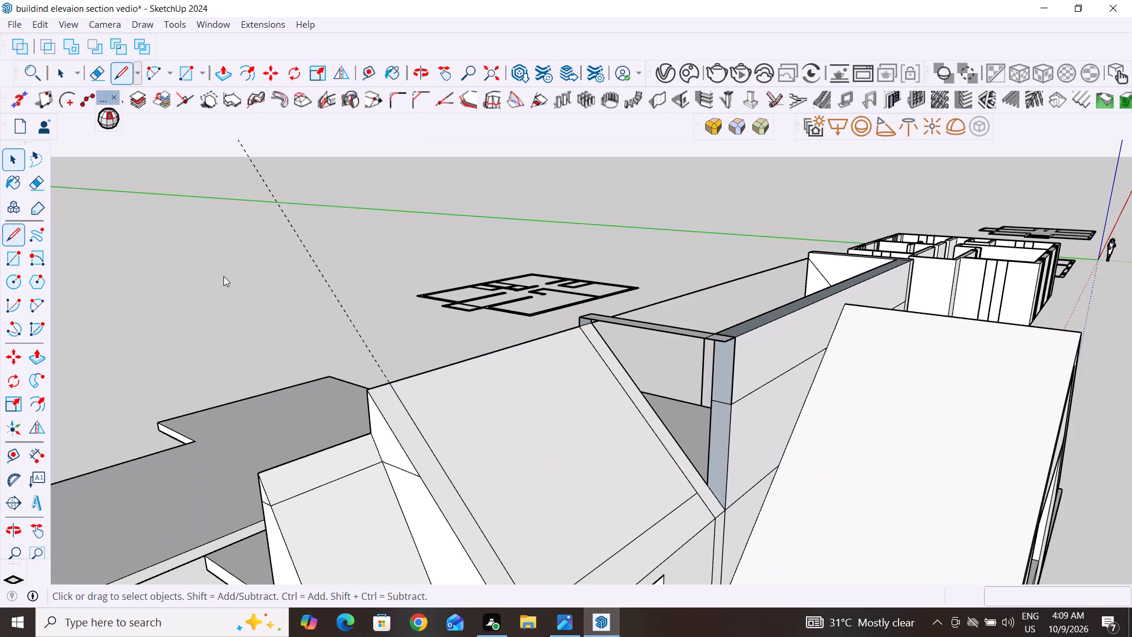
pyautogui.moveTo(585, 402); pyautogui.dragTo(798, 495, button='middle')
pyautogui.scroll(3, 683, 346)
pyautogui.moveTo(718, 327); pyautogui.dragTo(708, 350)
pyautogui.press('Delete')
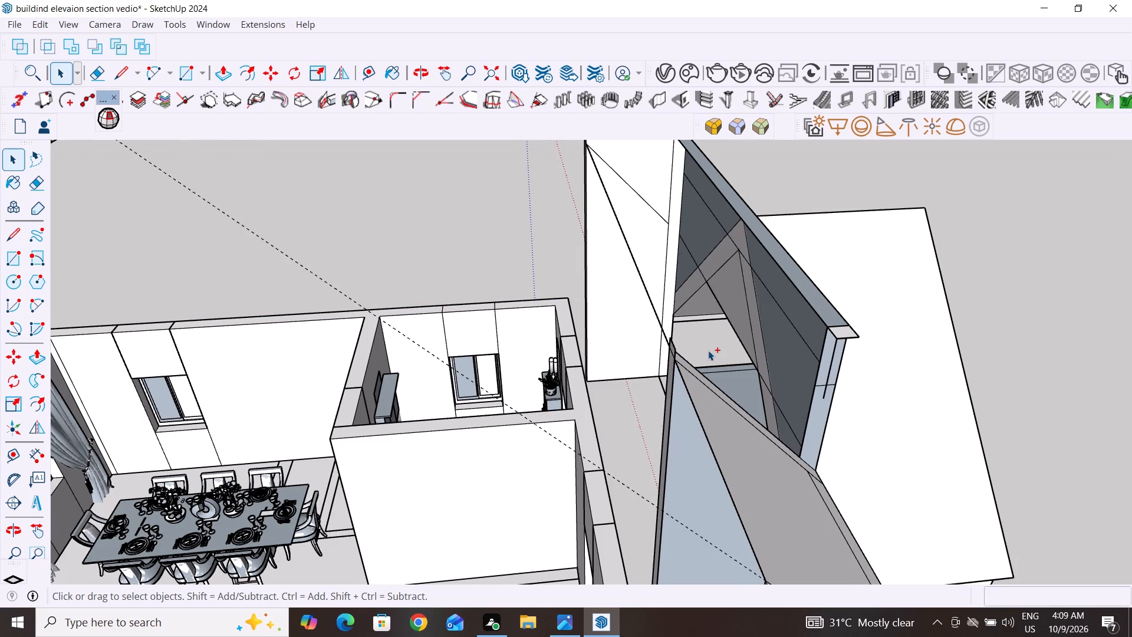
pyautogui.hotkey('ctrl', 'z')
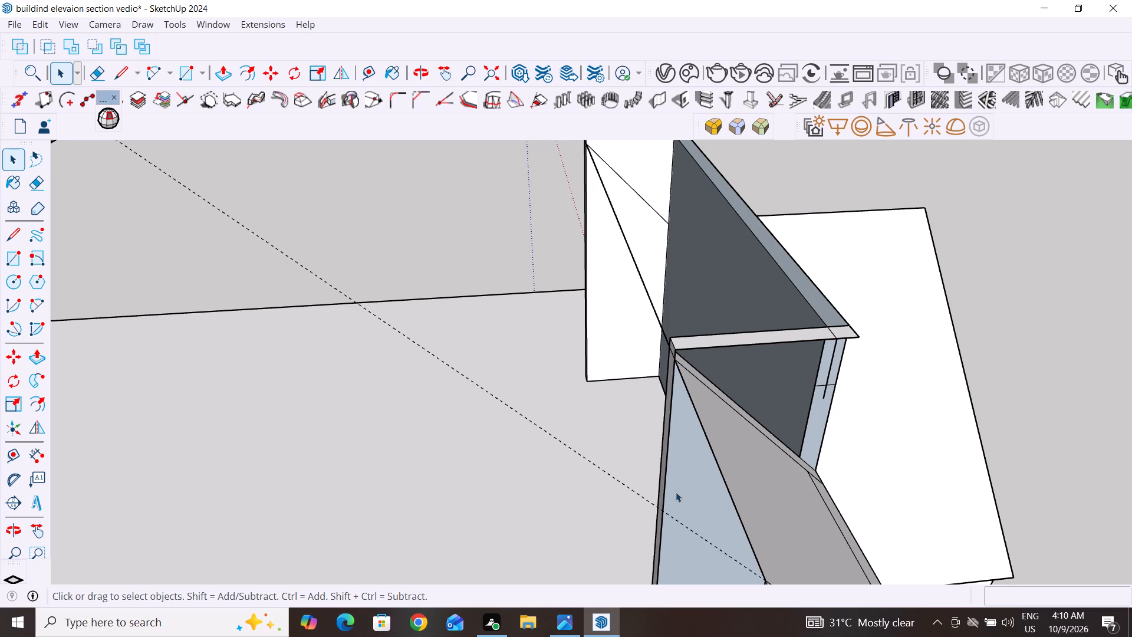
# Draw a 15' line across the long wall's inner face, joining the lower ends of the two cross walls' sloping edges.
pyautogui.scroll(4, 780, 400)
pyautogui.moveTo(745, 457); pyautogui.dragTo(965, 519, button='middle')
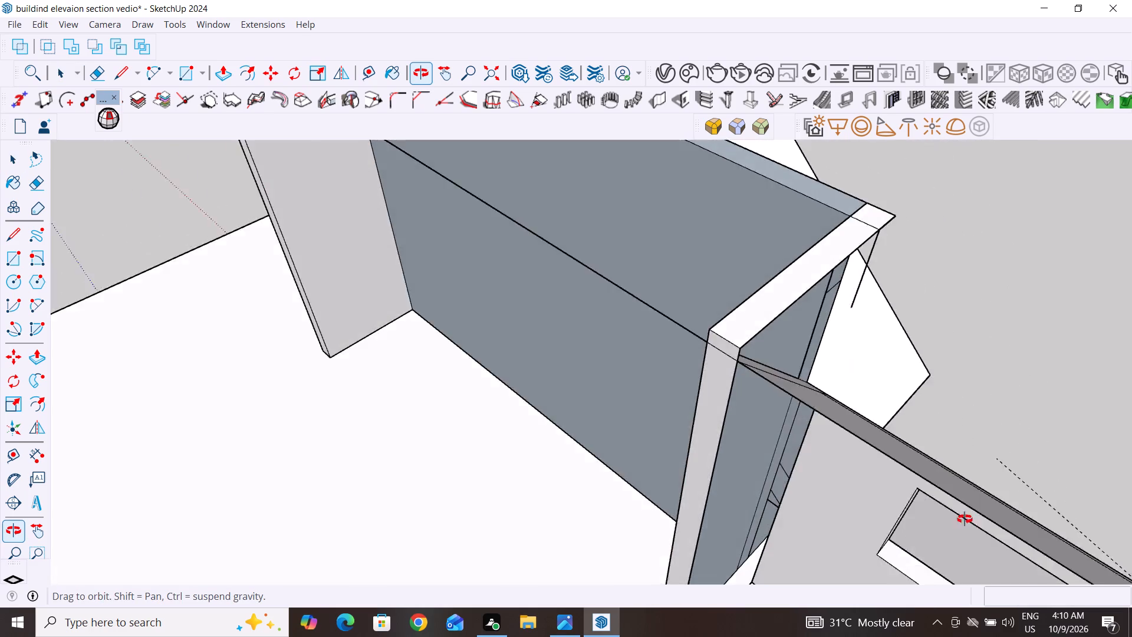
pyautogui.moveTo(965, 519); pyautogui.dragTo(1131, 478, button='middle')
pyautogui.scroll(-4, 634, 346)
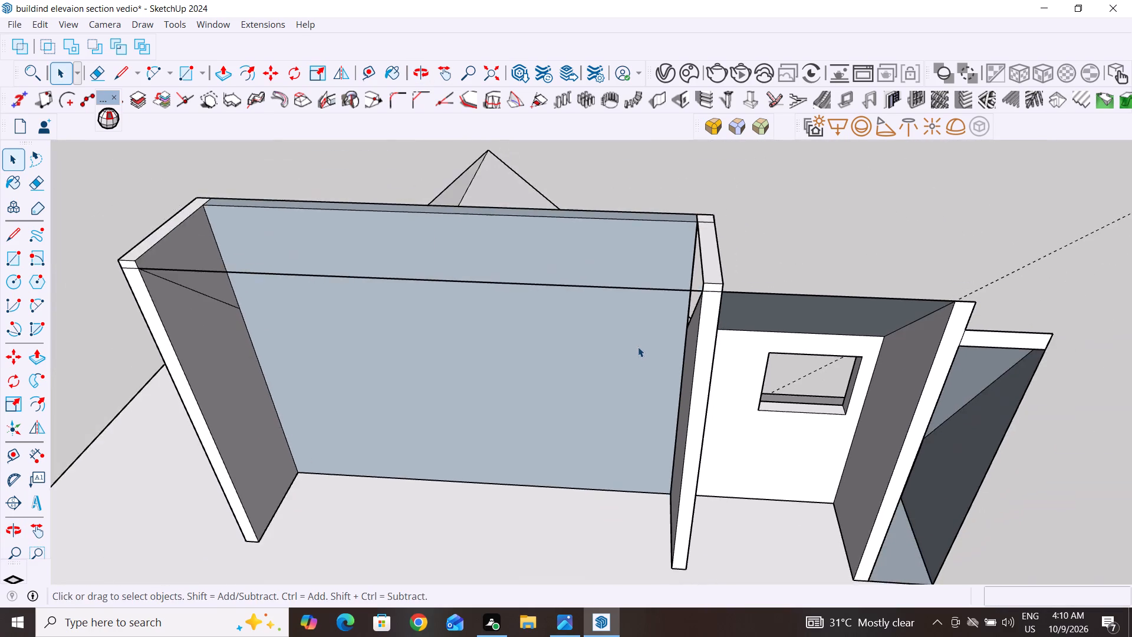
pyautogui.moveTo(648, 353); pyautogui.dragTo(716, 335, button='middle')
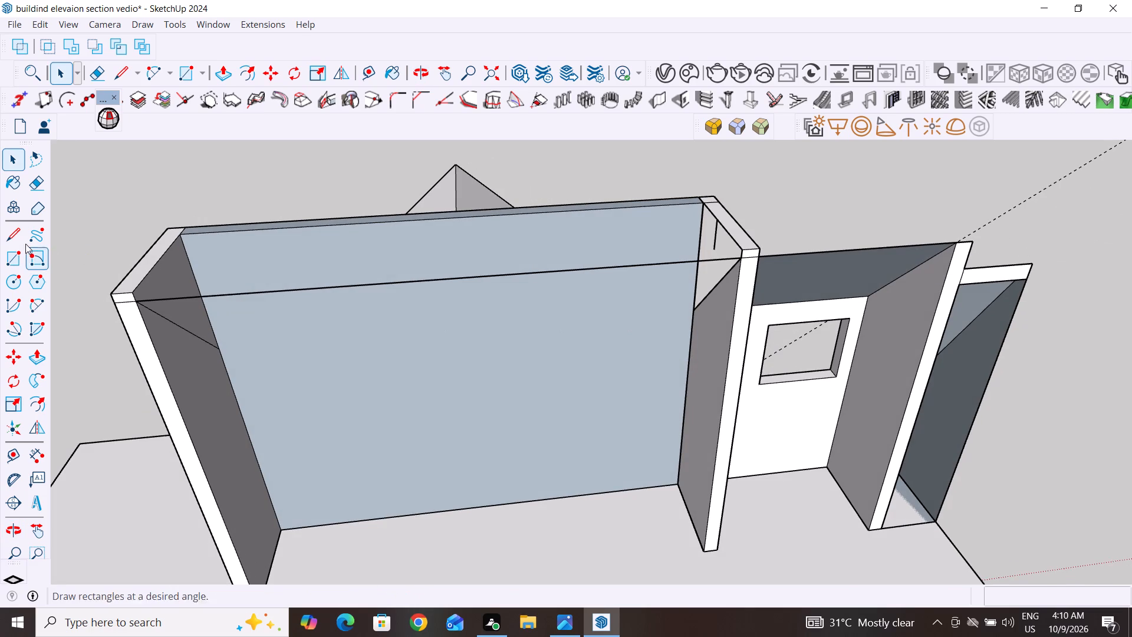
pyautogui.click(11, 234)
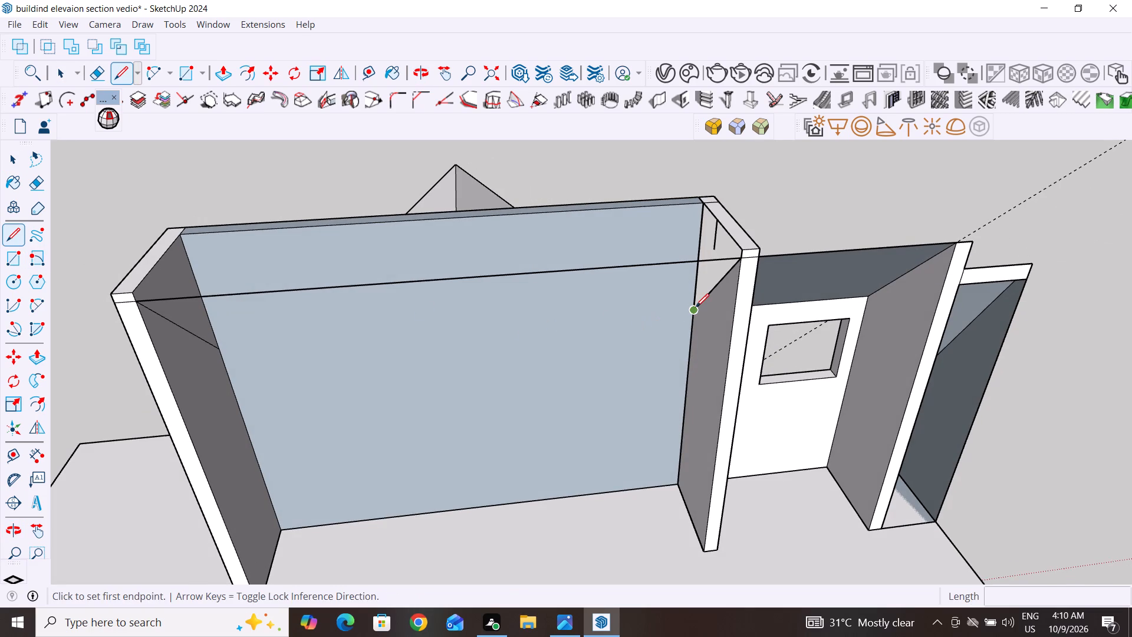
pyautogui.click(696, 307)
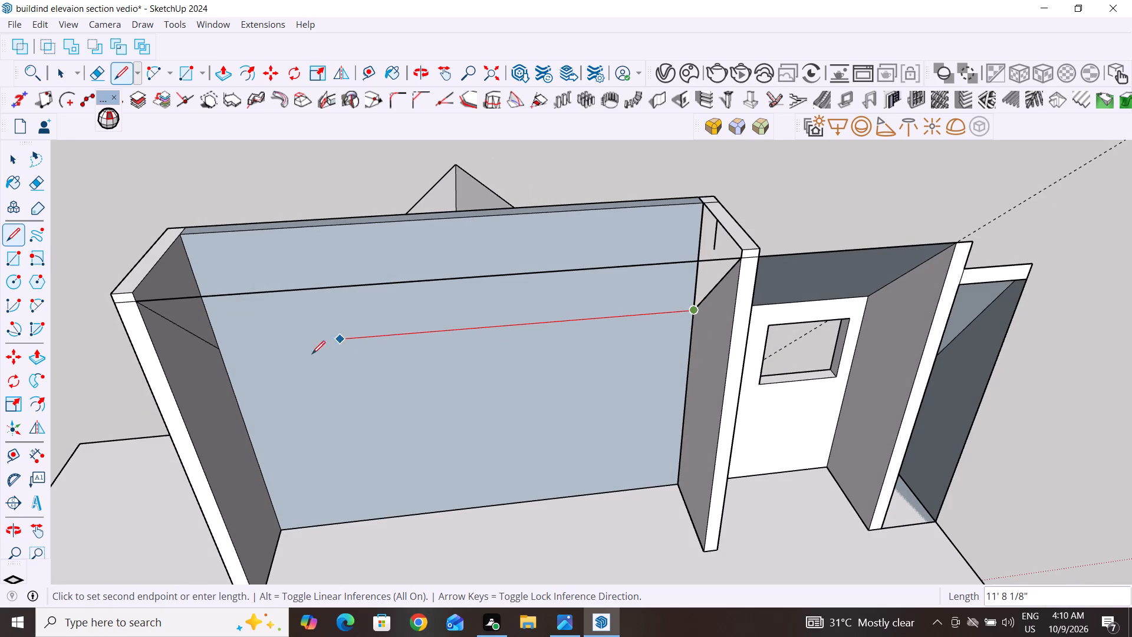
pyautogui.click(219, 350)
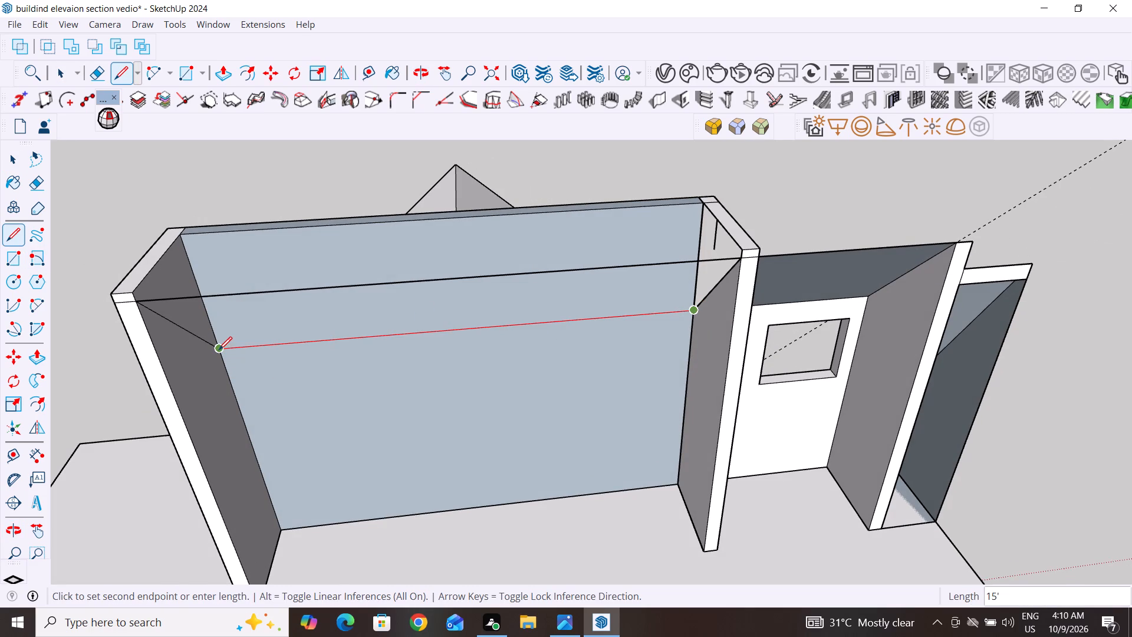
pyautogui.click(9, 157)
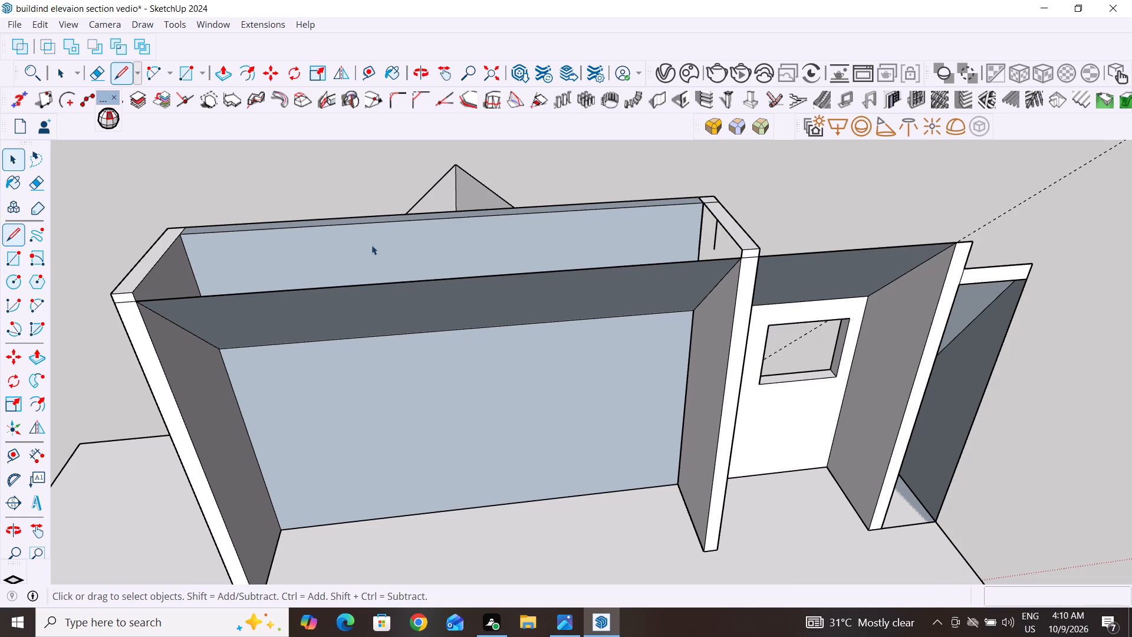
# Delete the raised long wall's faces, its thin top strip and the loose edges spanning between the two cross walls.
pyautogui.moveTo(780, 361); pyautogui.dragTo(729, 455, button='middle')
pyautogui.click(608, 317)
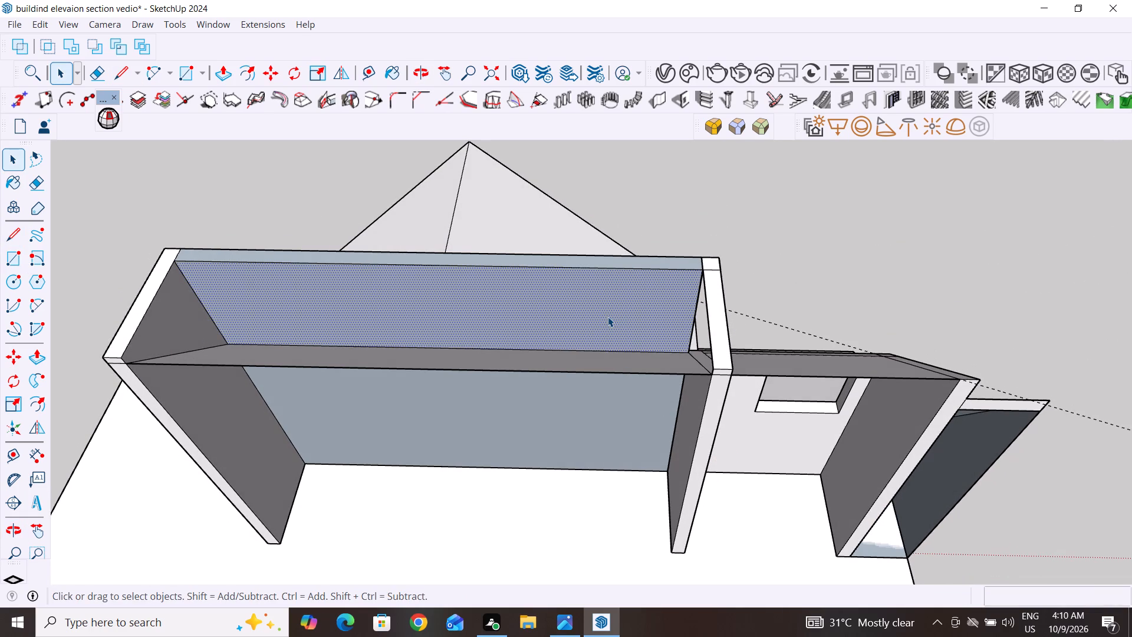
pyautogui.press('Delete')
pyautogui.click(617, 311)
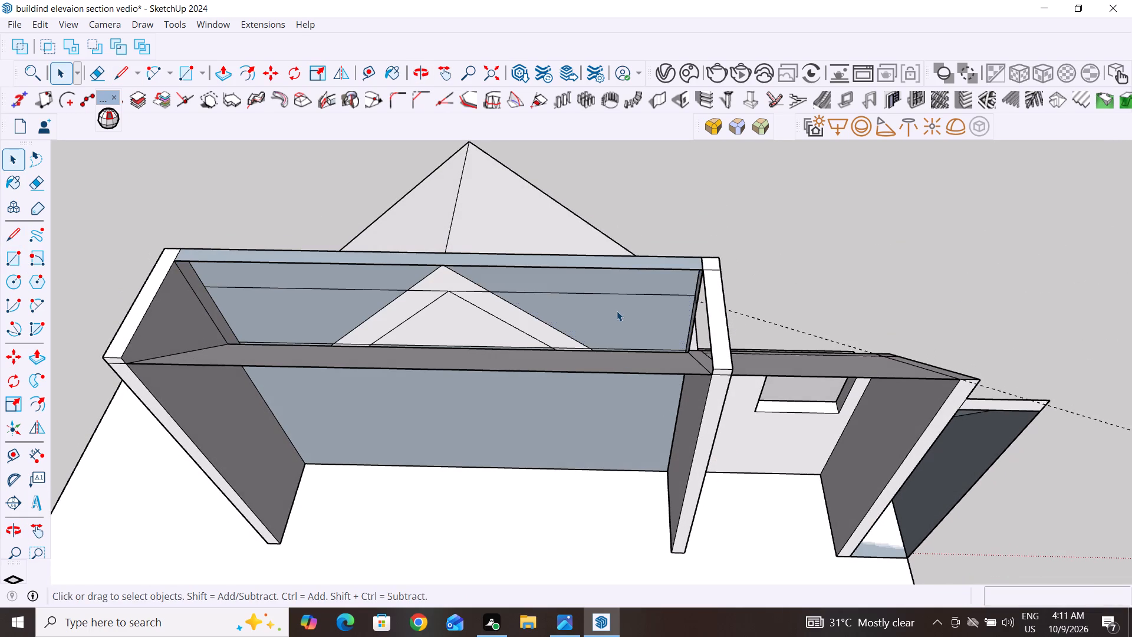
pyautogui.press('Delete')
pyautogui.click(302, 308)
pyautogui.press('Delete')
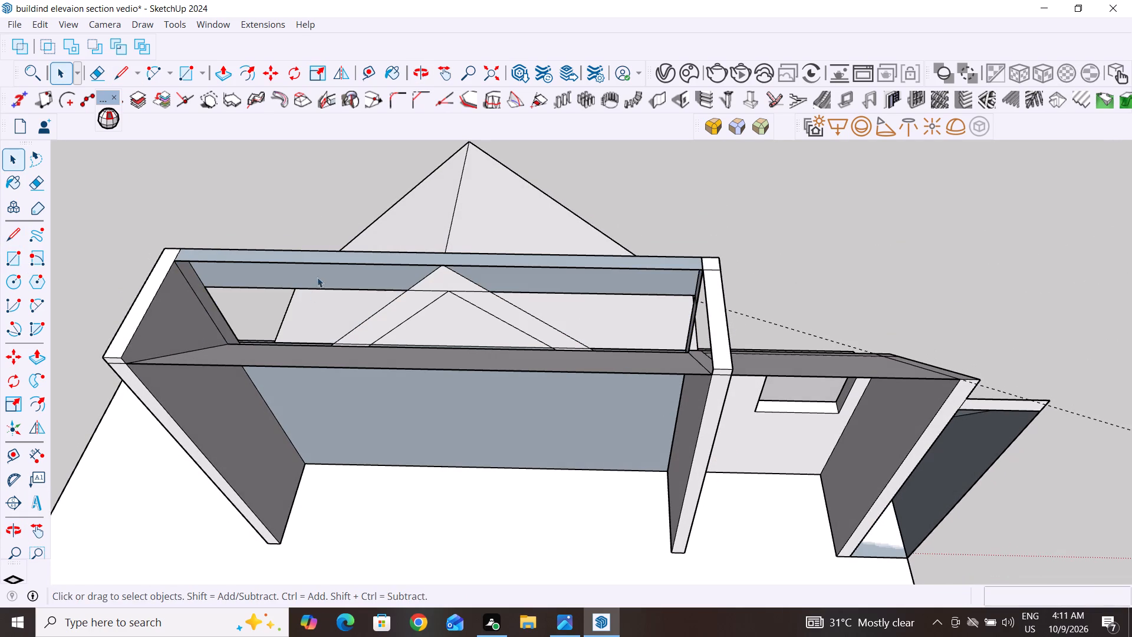
pyautogui.click(319, 270)
pyautogui.press('Delete')
pyautogui.click(302, 254)
pyautogui.press('Delete')
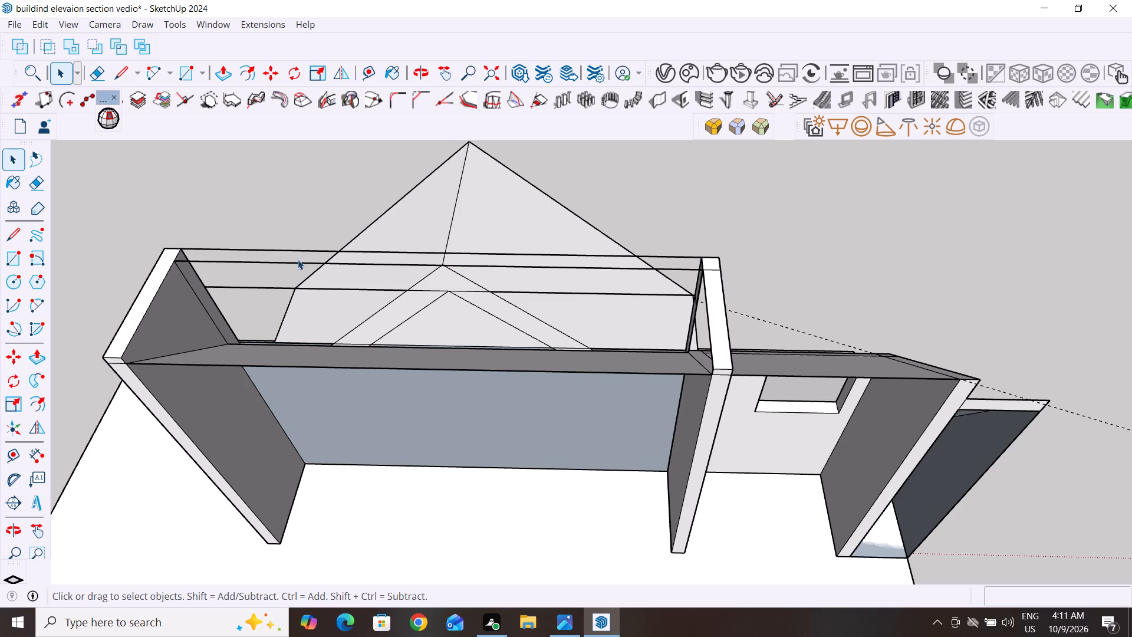
pyautogui.moveTo(278, 229); pyautogui.dragTo(253, 287)
pyautogui.moveTo(253, 287); pyautogui.dragTo(254, 267)
pyautogui.press('Delete')
# Delete the raised post and top bar of the middle cross wall standing above the sloping surface behind the gable.
pyautogui.moveTo(849, 263); pyautogui.dragTo(763, 331, button='middle')
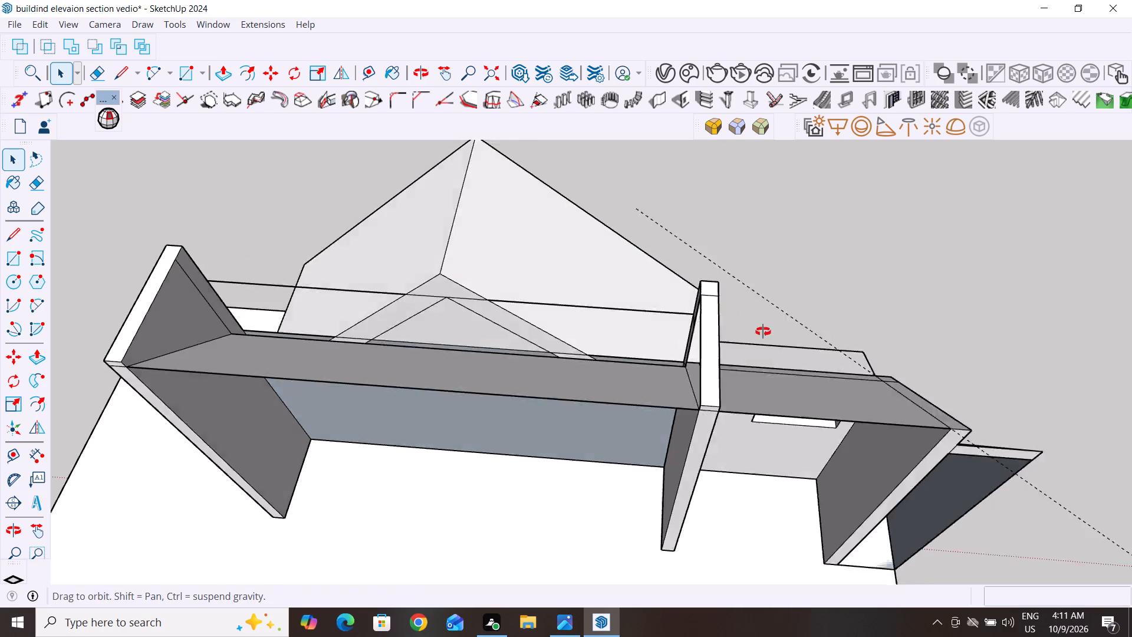
pyautogui.moveTo(763, 331); pyautogui.dragTo(398, 181, button='middle')
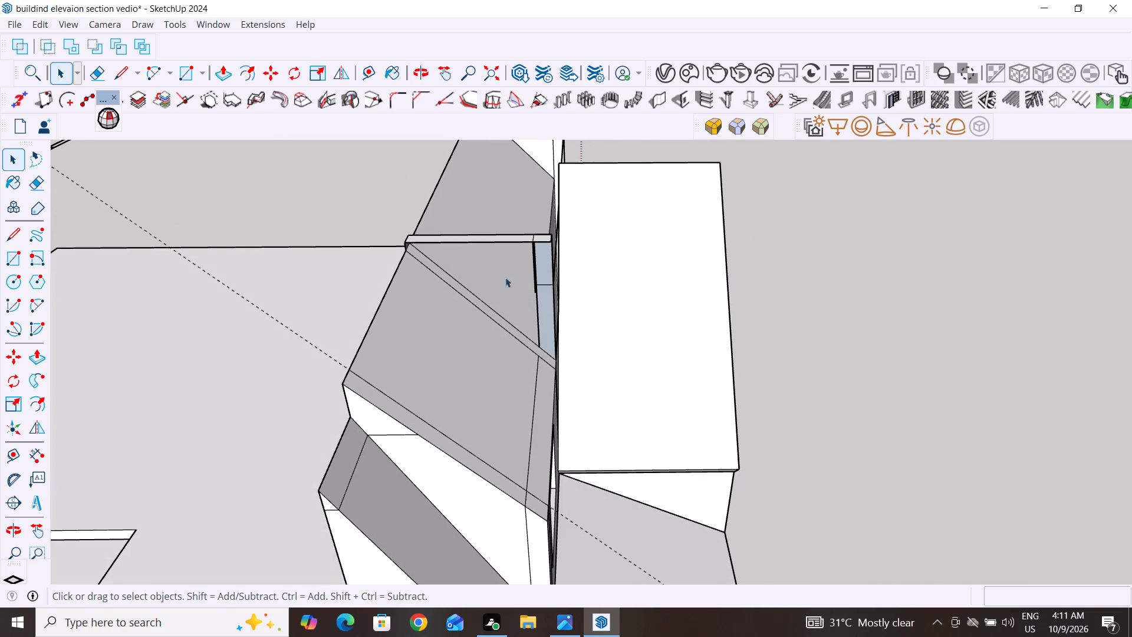
pyautogui.moveTo(568, 298); pyautogui.dragTo(437, 253, button='middle')
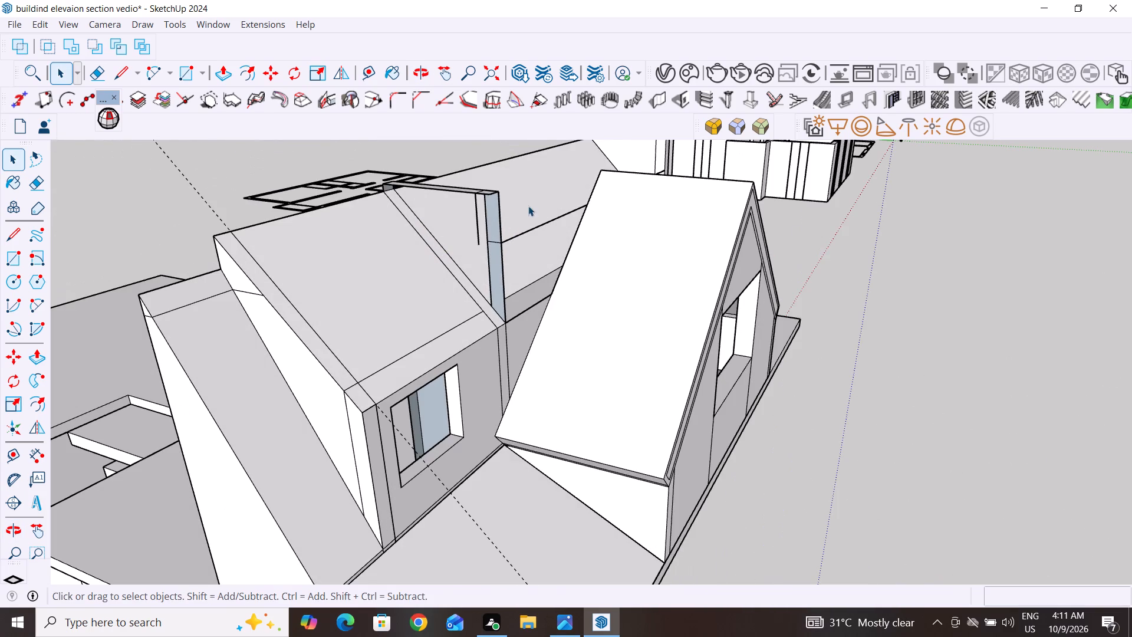
pyautogui.moveTo(524, 195); pyautogui.dragTo(486, 251)
pyautogui.moveTo(685, 190); pyautogui.dragTo(692, 225, button='middle')
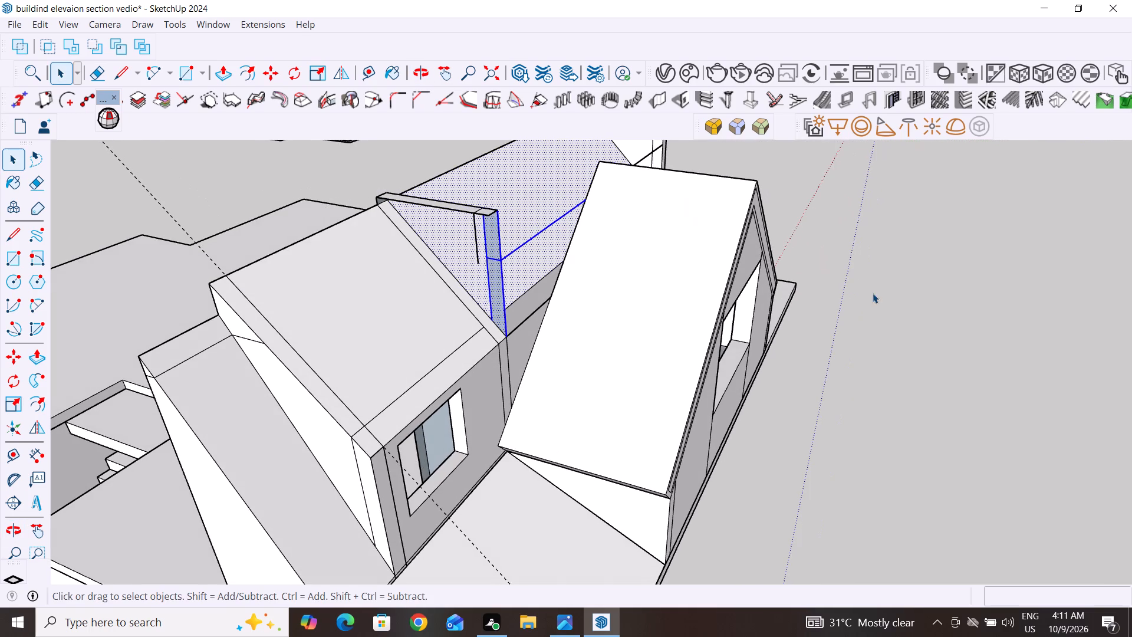
pyautogui.click(873, 293)
pyautogui.scroll(-5, 488, 427)
pyautogui.moveTo(507, 403); pyautogui.dragTo(479, 229, button='middle')
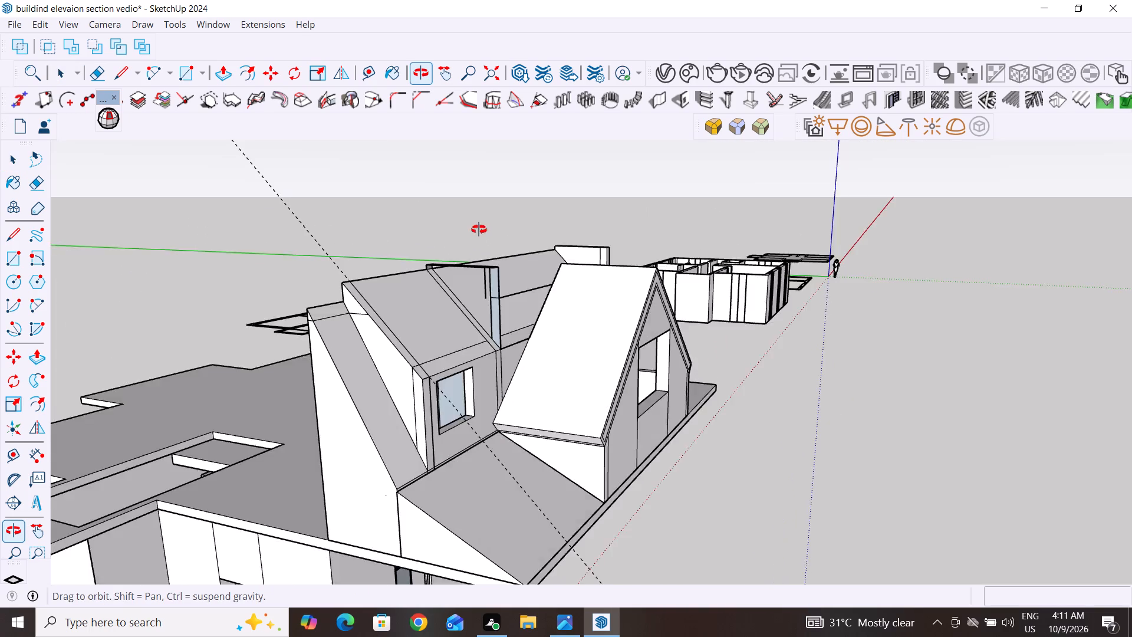
pyautogui.moveTo(479, 229); pyautogui.dragTo(525, 183, button='middle')
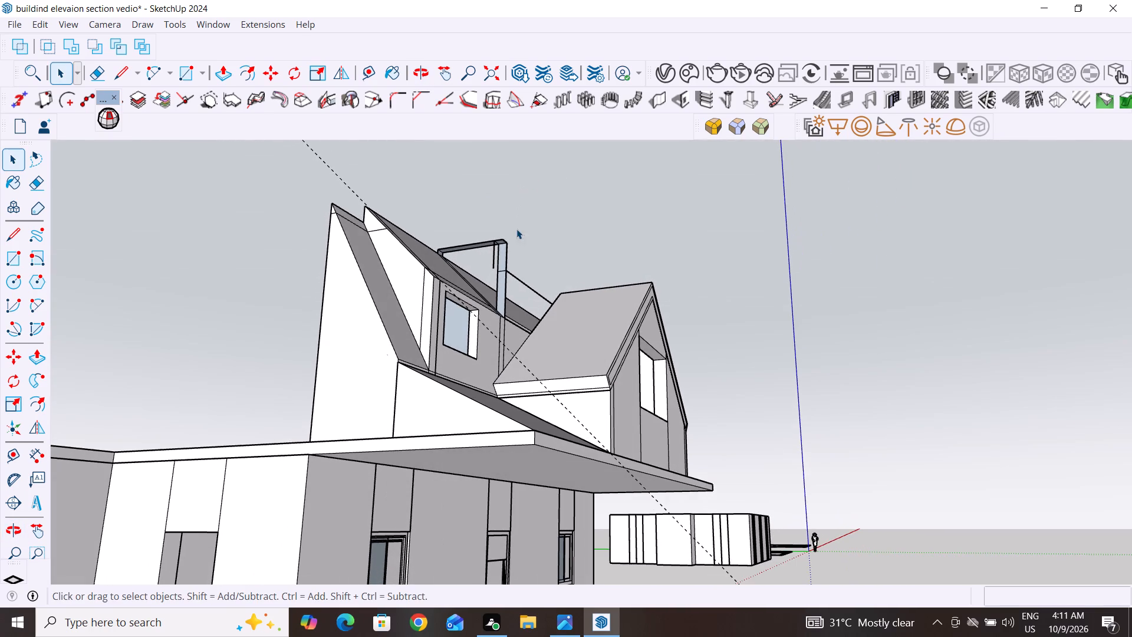
pyautogui.moveTo(528, 208); pyautogui.dragTo(492, 276)
pyautogui.press('Delete')
# Delete the small leftover stub face and its three edges at the upper end of the middle cross wall's sloped strip.
pyautogui.moveTo(499, 281); pyautogui.dragTo(468, 411, button='middle')
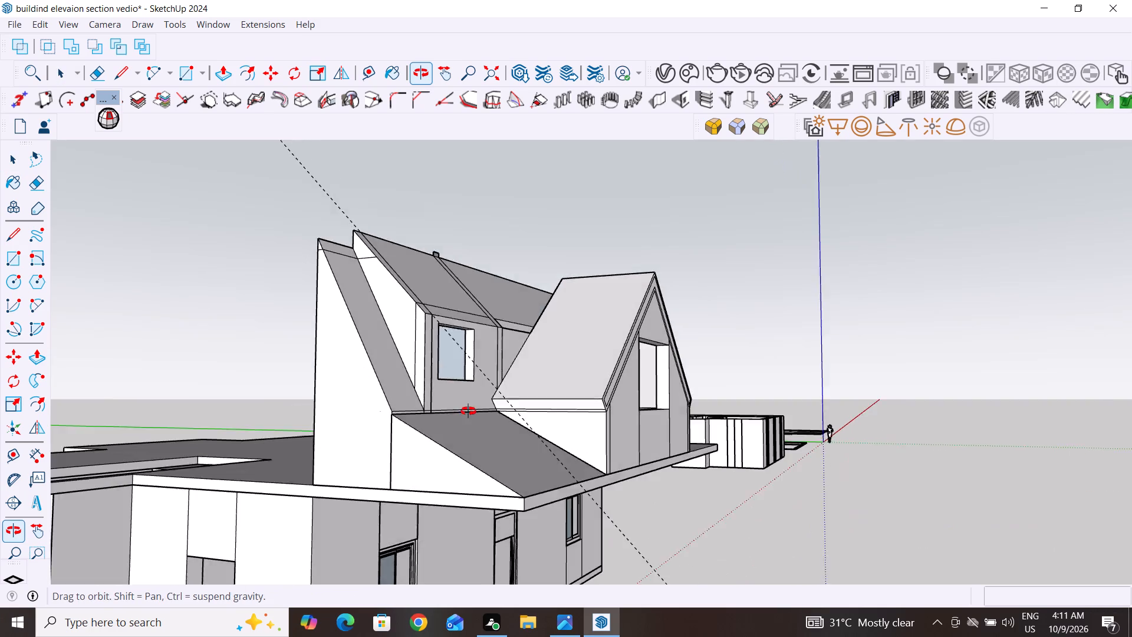
pyautogui.moveTo(468, 411); pyautogui.dragTo(427, 544, button='middle')
pyautogui.scroll(3, 421, 268)
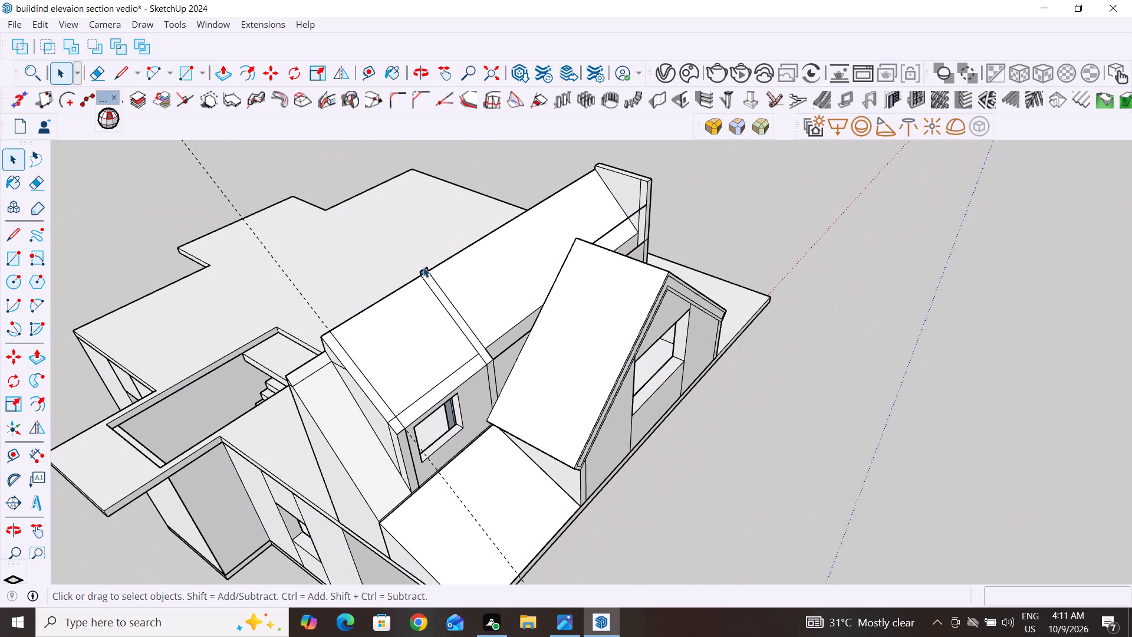
pyautogui.scroll(12, 423, 267)
pyautogui.moveTo(438, 271); pyautogui.dragTo(399, 195, button='middle')
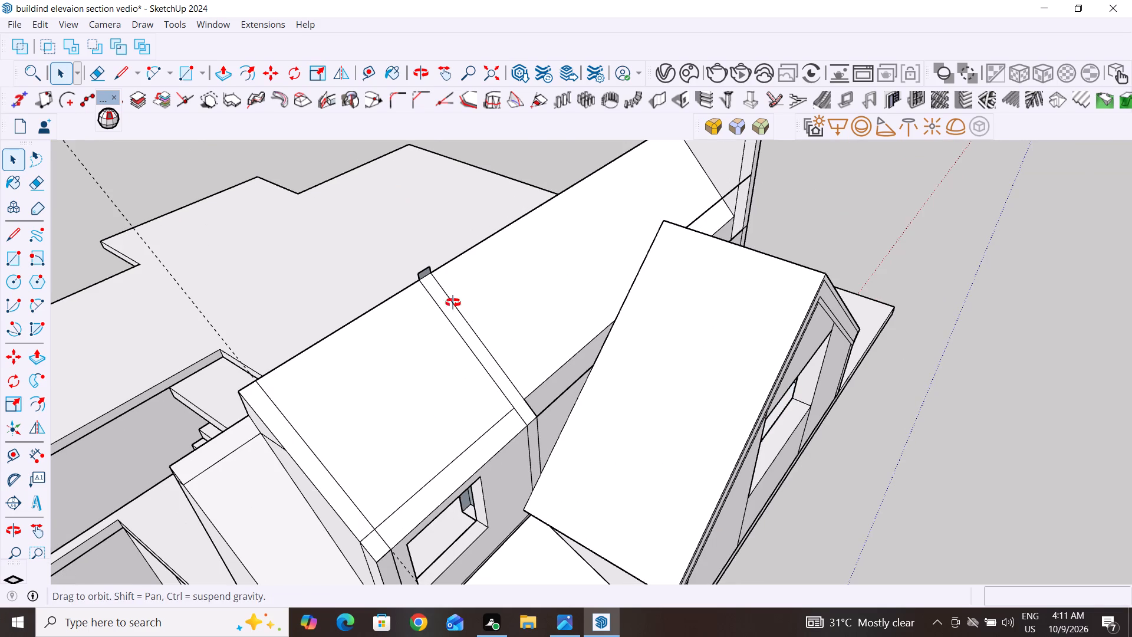
pyautogui.scroll(7, 423, 239)
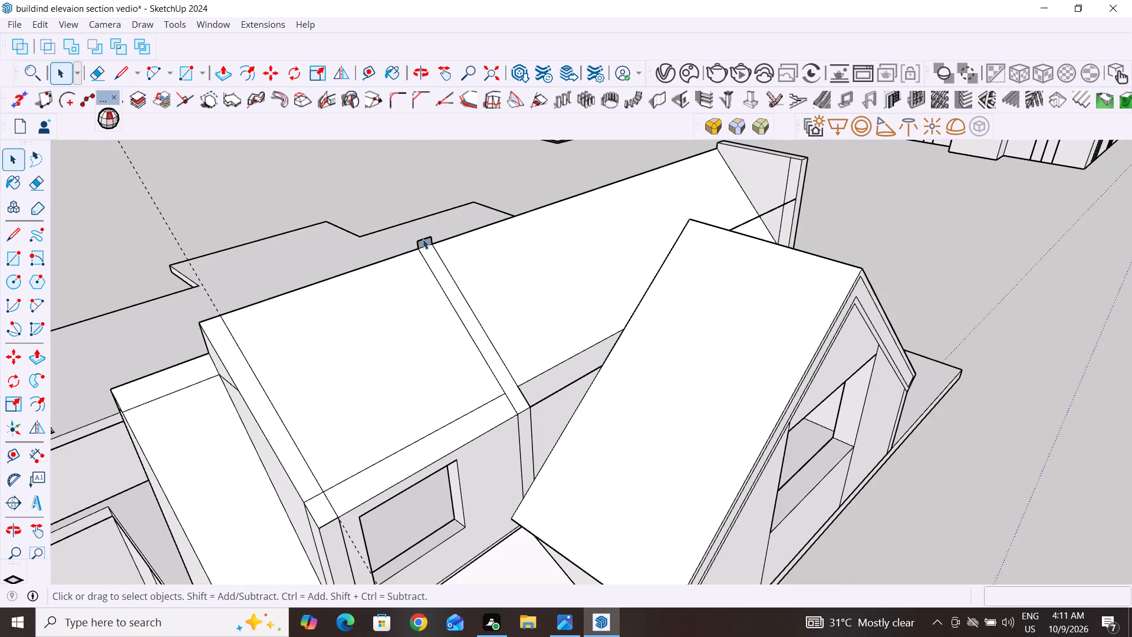
pyautogui.scroll(14, 423, 239)
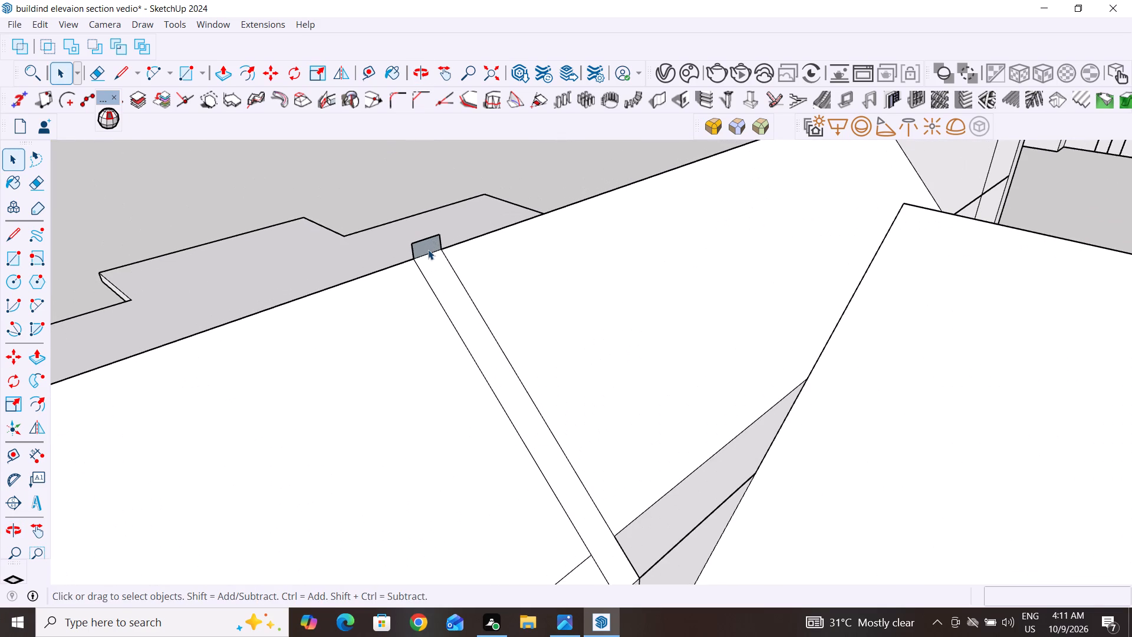
pyautogui.click(428, 249)
pyautogui.press('Delete')
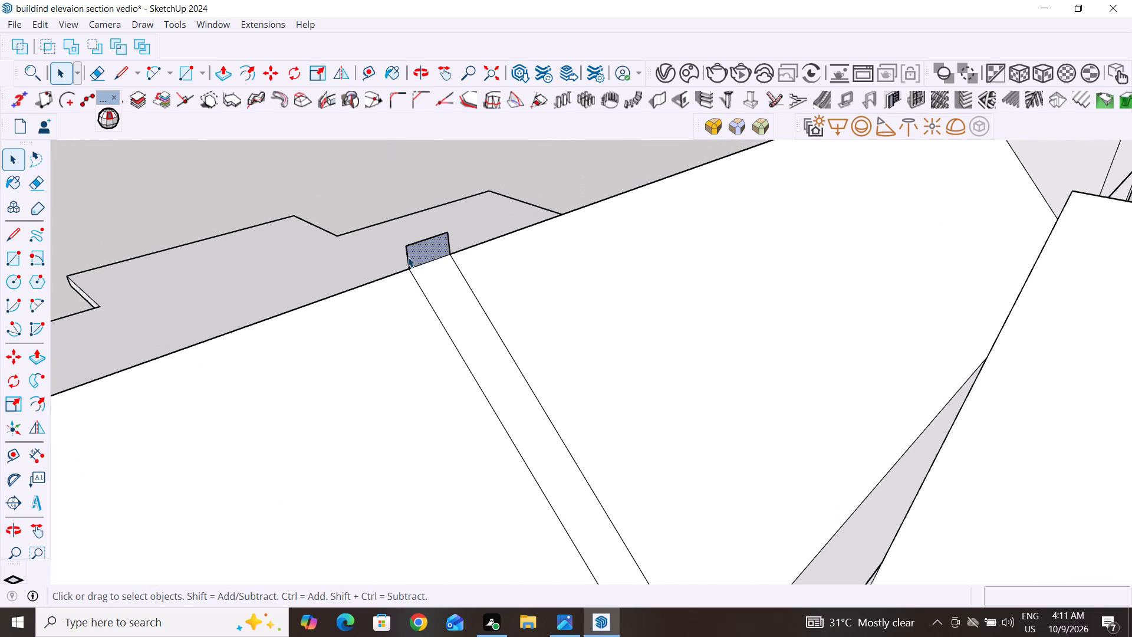
pyautogui.click(408, 257)
pyautogui.press('Delete')
pyautogui.click(418, 242)
pyautogui.press('Delete')
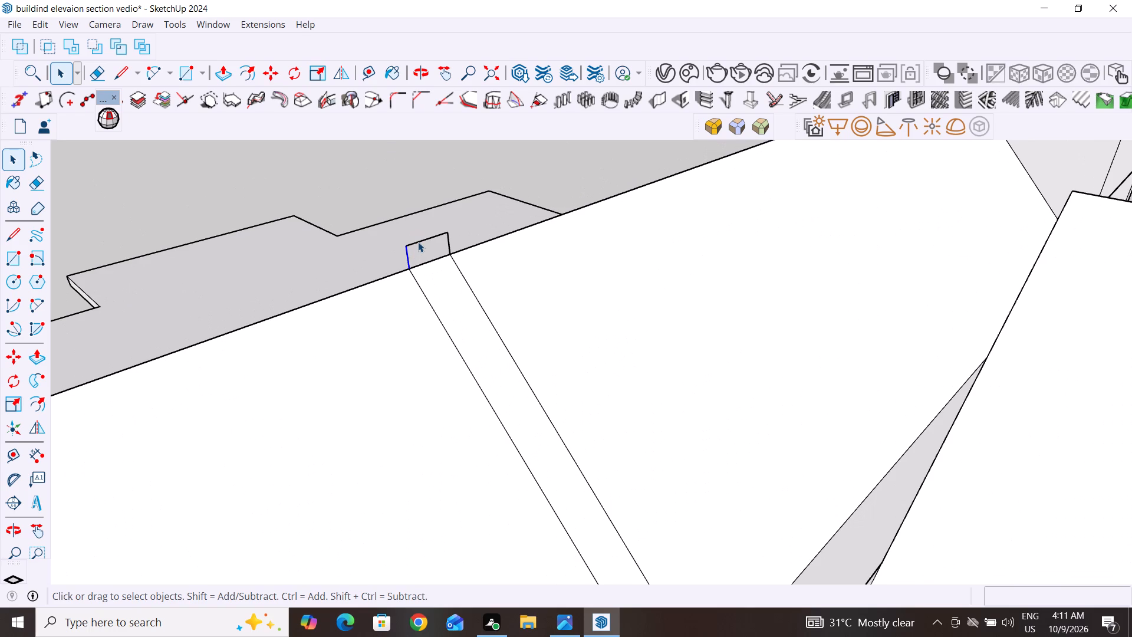
pyautogui.click(449, 241)
pyautogui.press('Delete')
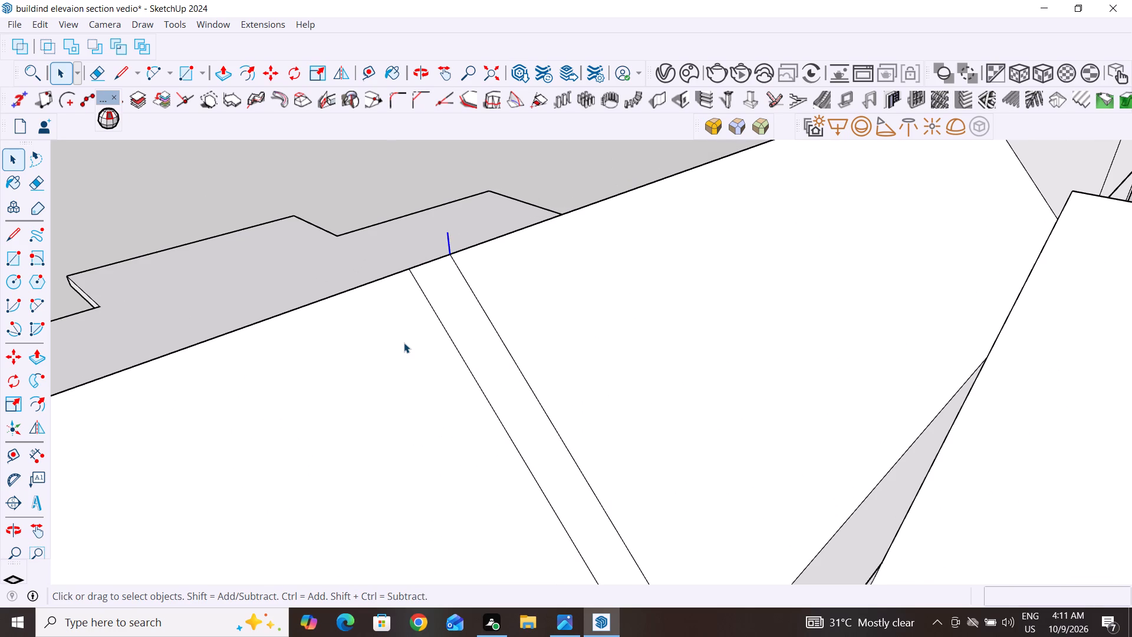
# Delete the stray edge running from behind the gable roof across the far end wall's raised part.
pyautogui.scroll(-9, 404, 343)
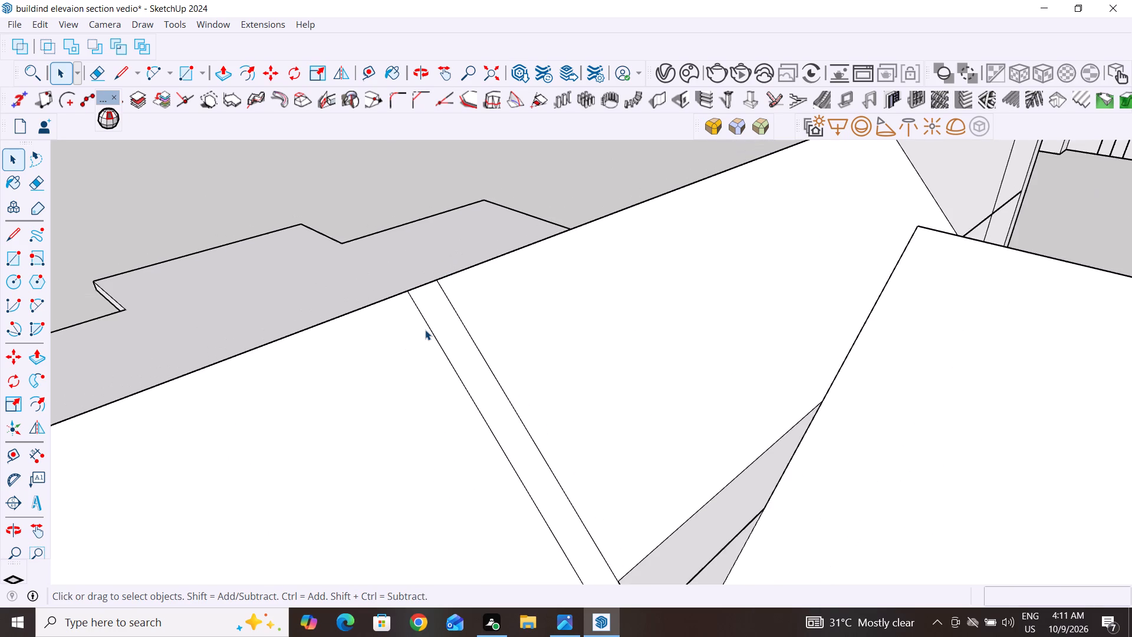
pyautogui.scroll(-10, 425, 330)
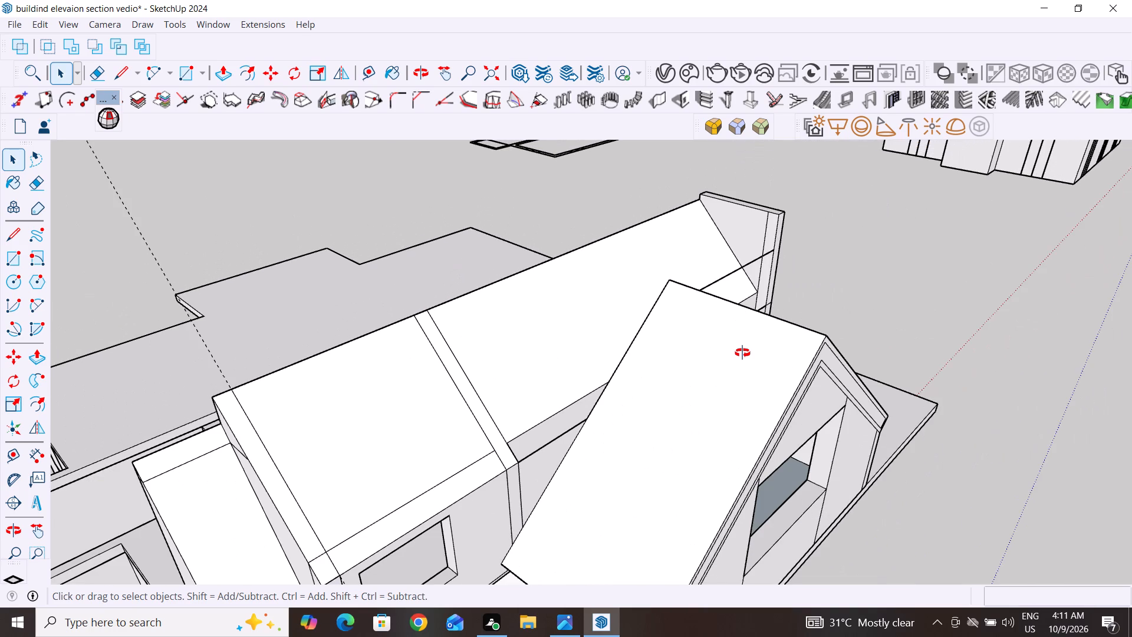
pyautogui.moveTo(862, 352); pyautogui.dragTo(689, 302, button='middle')
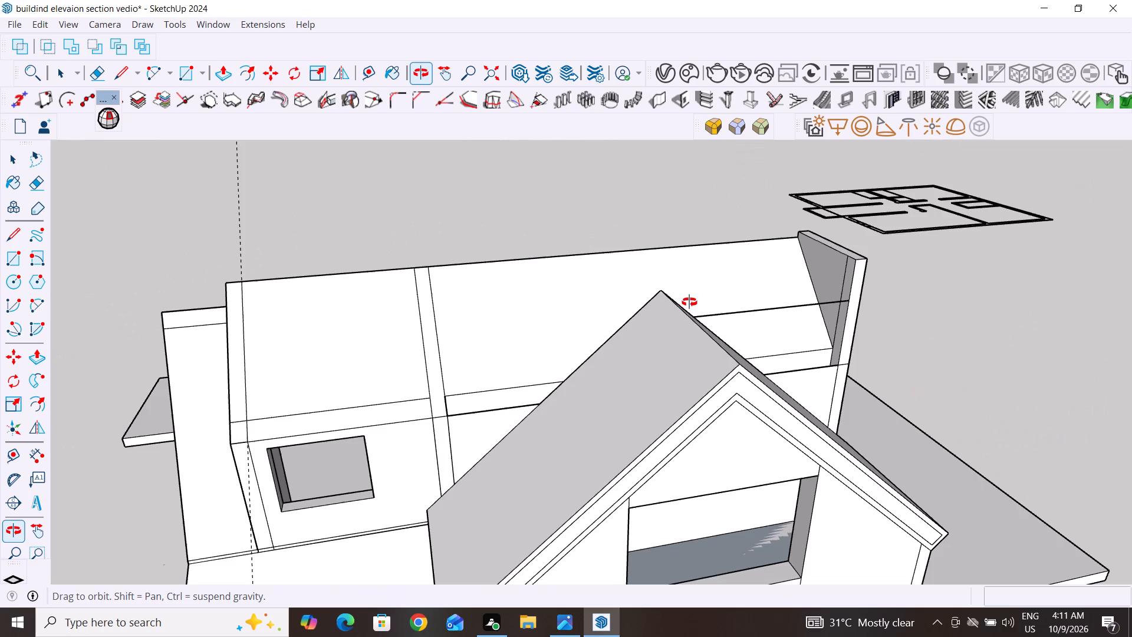
pyautogui.moveTo(689, 302); pyautogui.dragTo(952, 348, button='middle')
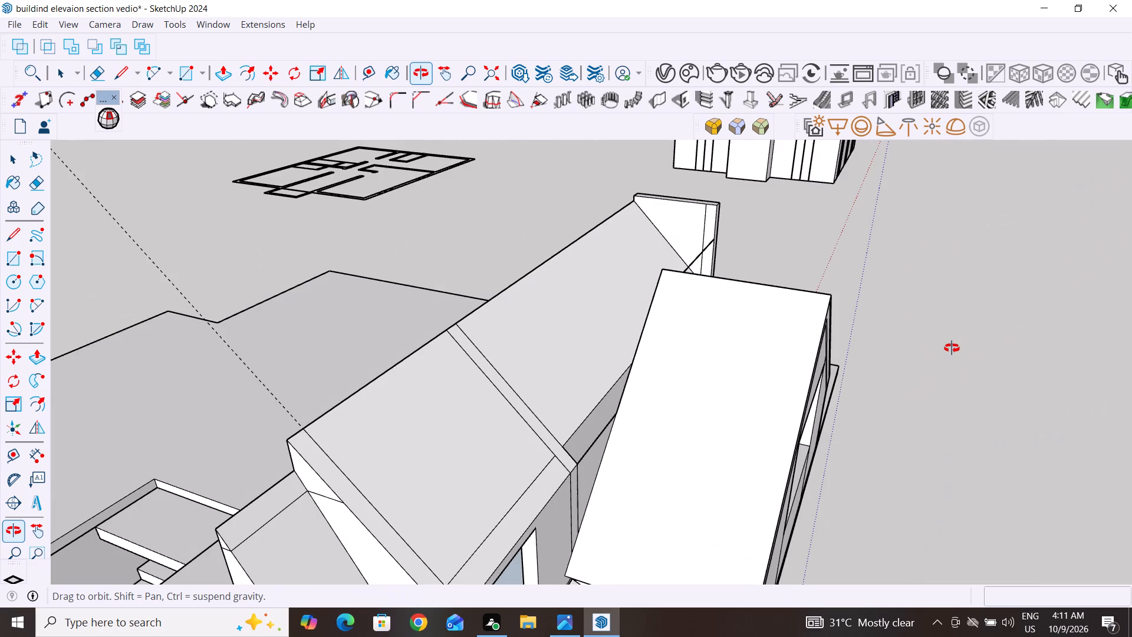
pyautogui.click(698, 258)
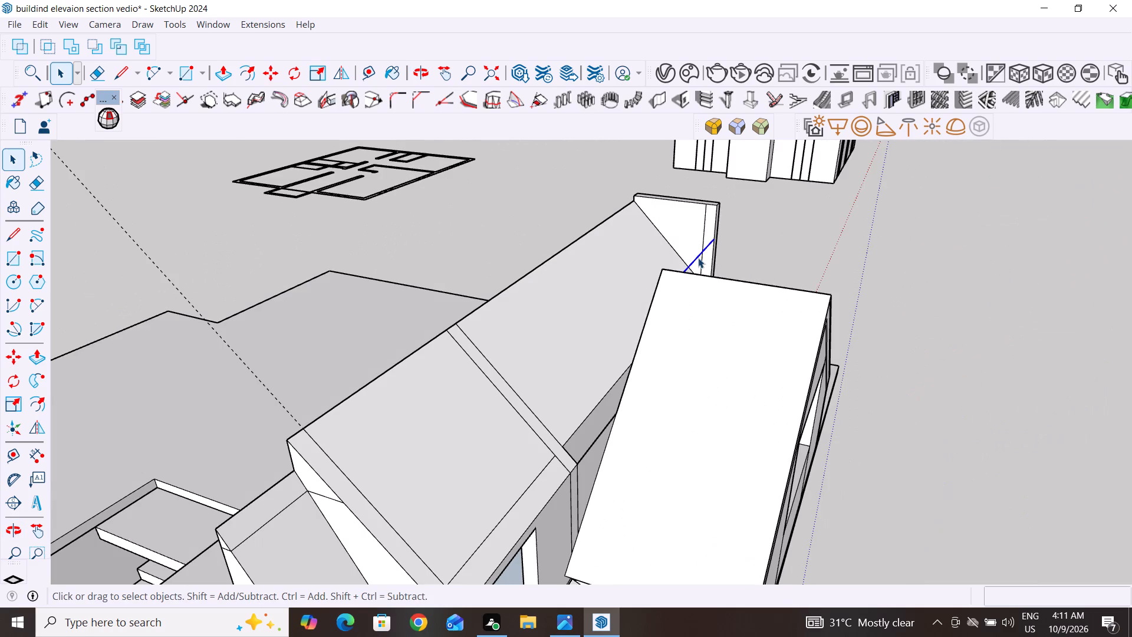
pyautogui.press('Delete')
# Draw a 15' by about 8 1/2" rectangle closing the sloped long wall top between the far end wall and the middle cross wall.
pyautogui.moveTo(664, 286); pyautogui.dragTo(786, 272, button='middle')
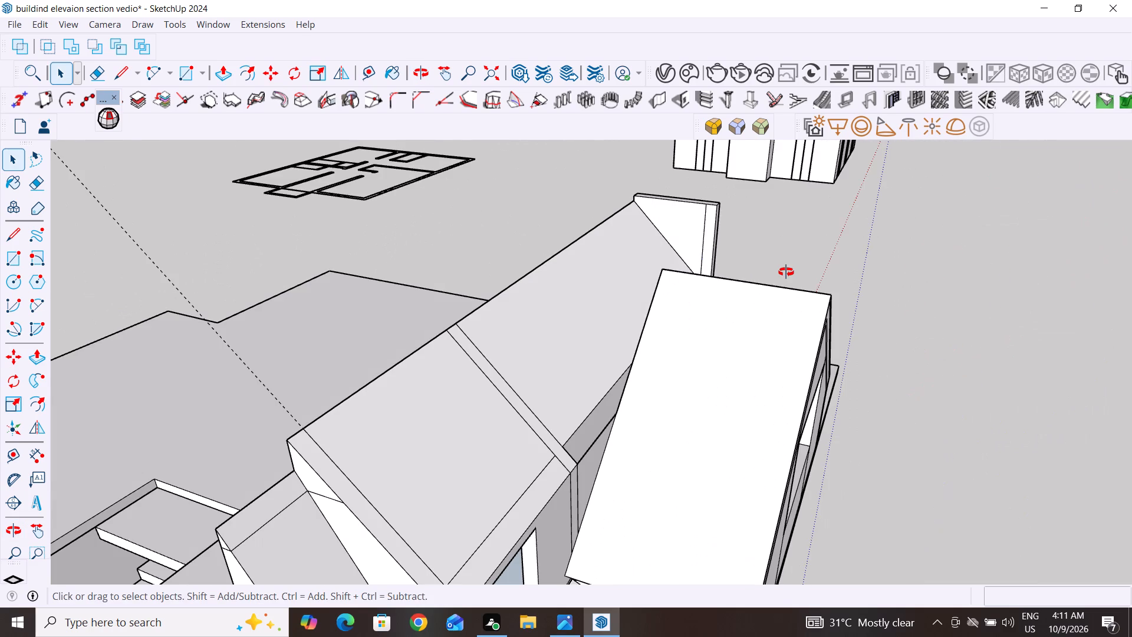
pyautogui.moveTo(786, 272); pyautogui.dragTo(787, 272, button='middle')
pyautogui.scroll(3, 635, 411)
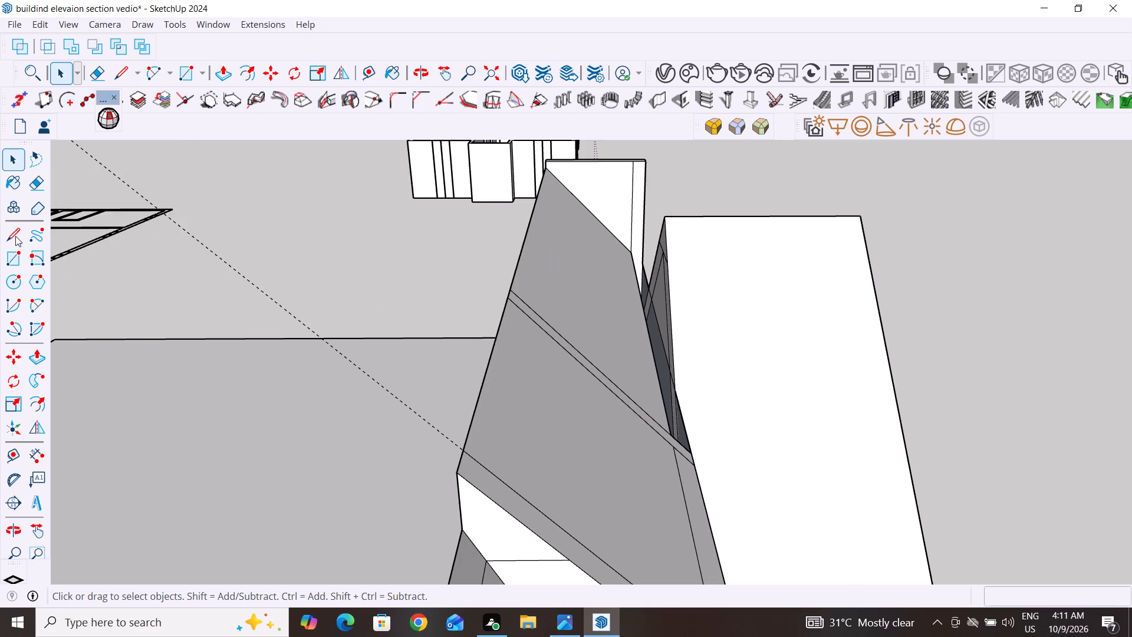
pyautogui.click(14, 262)
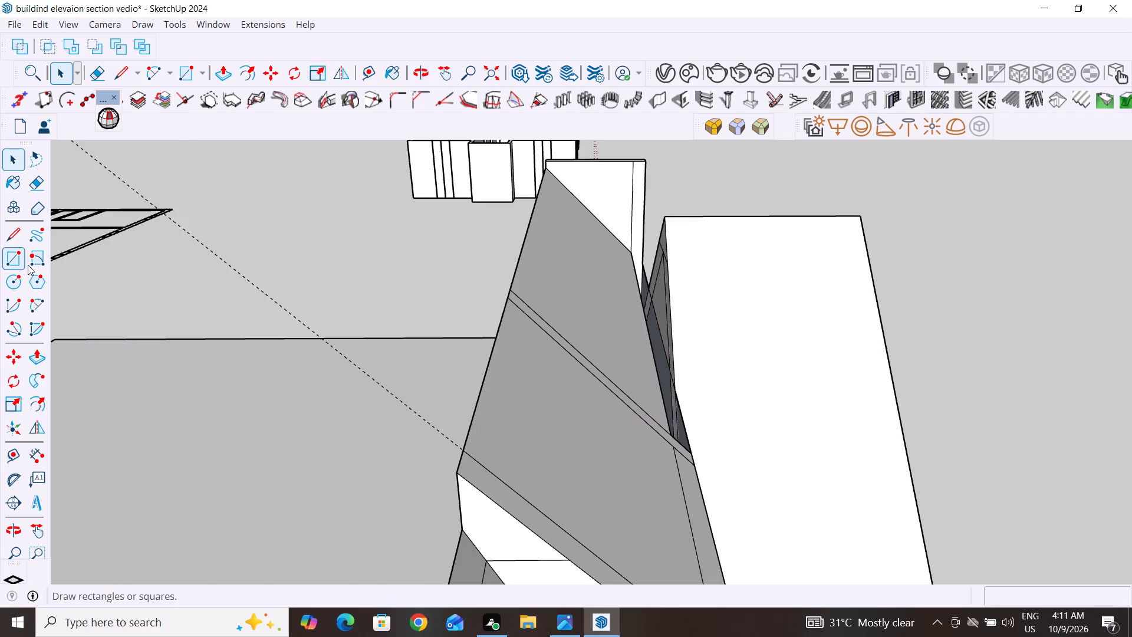
pyautogui.click(631, 250)
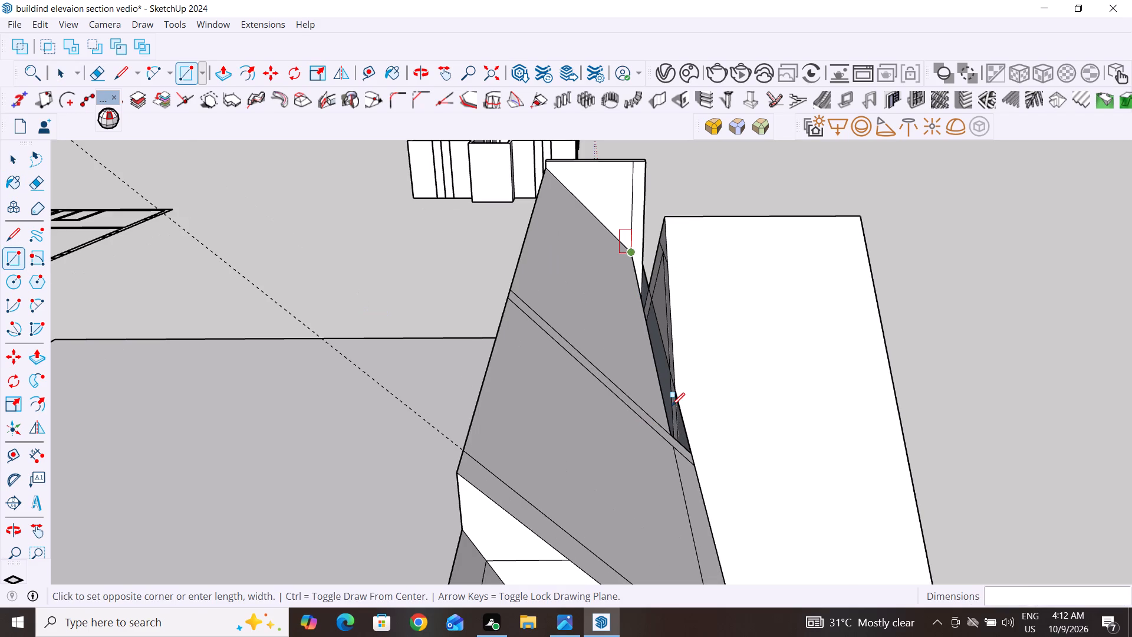
pyautogui.click(689, 452)
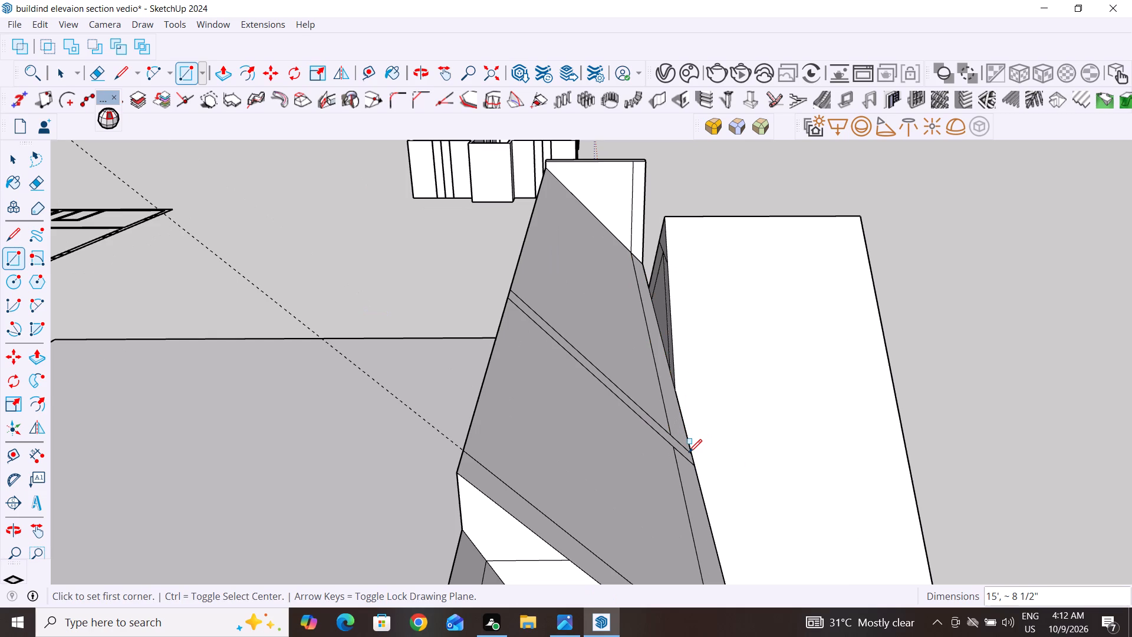
# Delete the narrow strip face and the triangular face on the inner side of the far end wall's raised part.
pyautogui.click(14, 164)
pyautogui.click(352, 260)
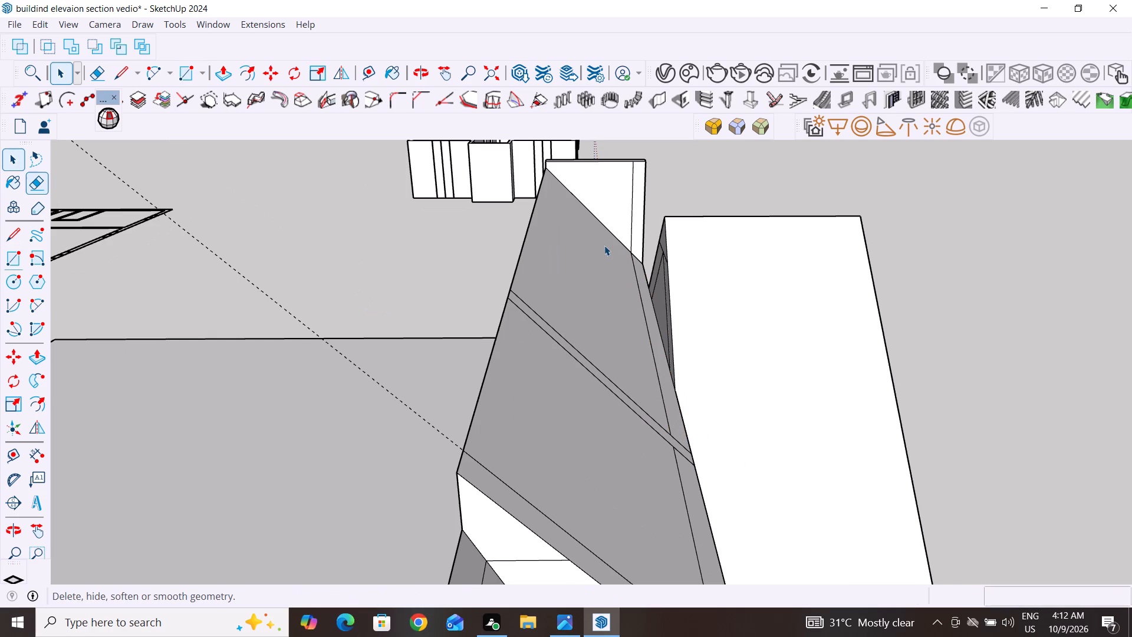
pyautogui.scroll(7, 648, 231)
pyautogui.scroll(-3, 615, 279)
pyautogui.click(554, 295)
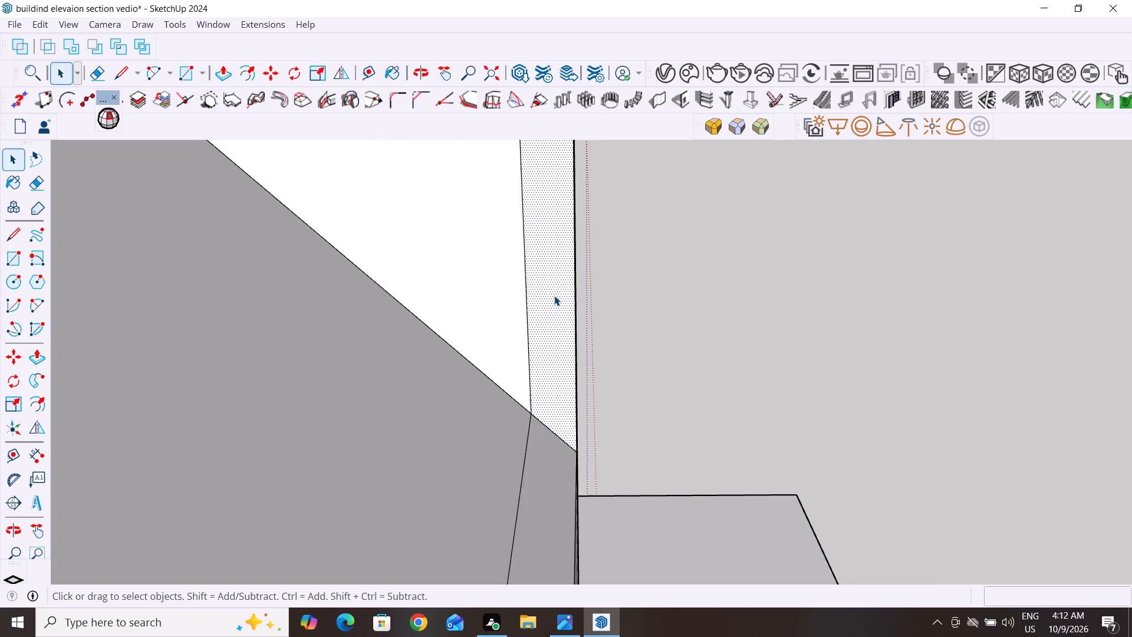
pyautogui.press('Delete')
pyautogui.click(493, 301)
pyautogui.press('Delete')
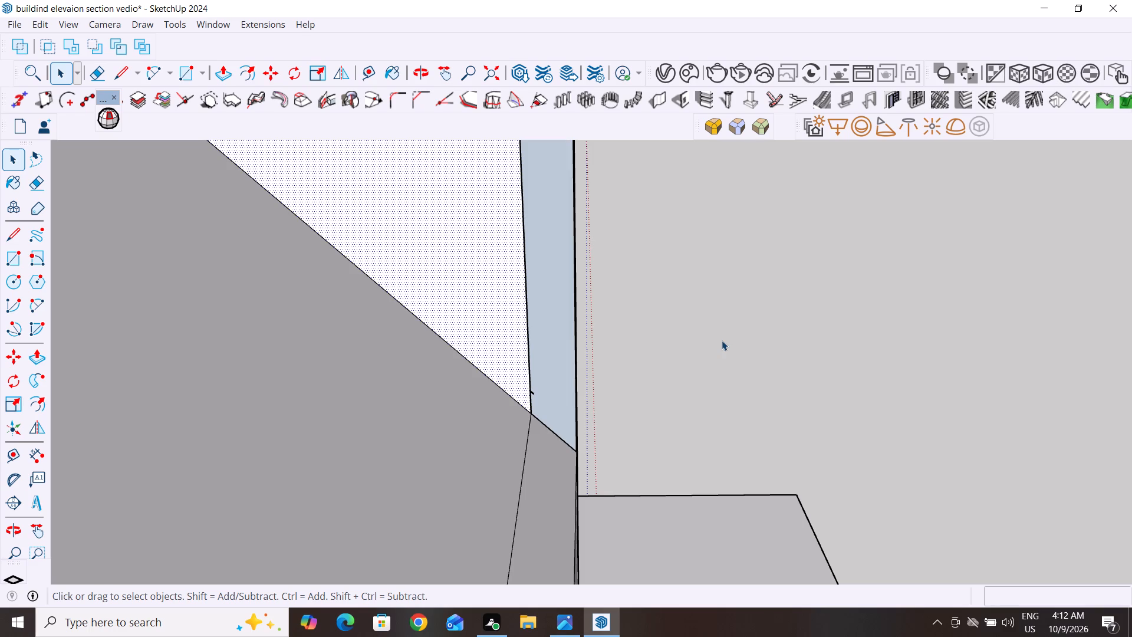
# Delete the narrow upright end face of the far end wall's raised part above the sloping surface.
pyautogui.scroll(-2, 722, 340)
pyautogui.moveTo(730, 364); pyautogui.dragTo(623, 421, button='middle')
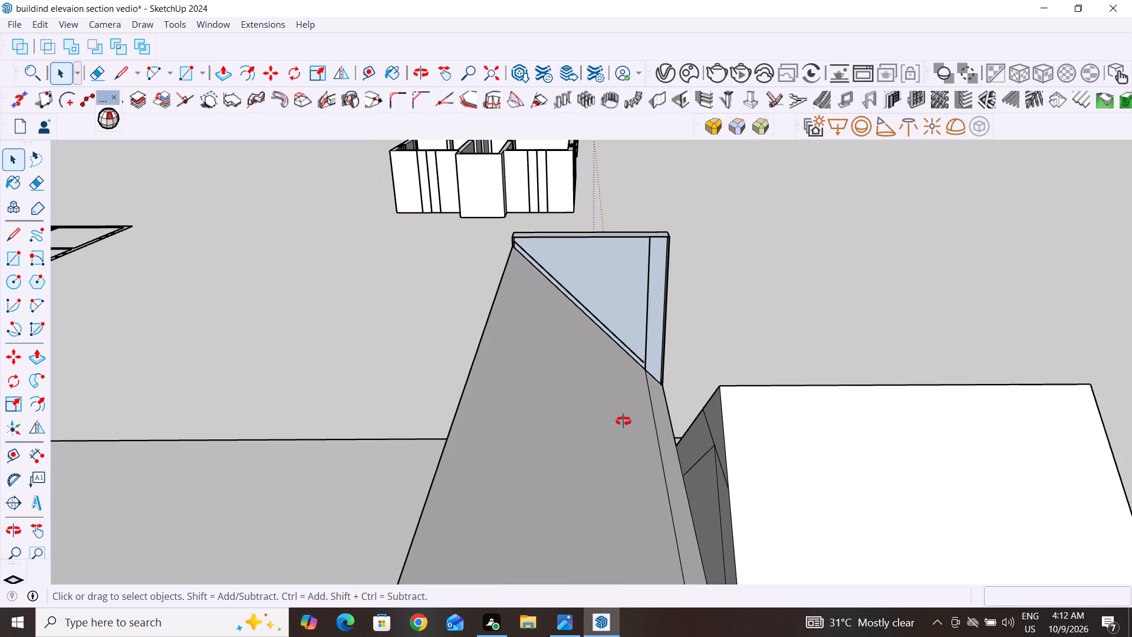
pyautogui.moveTo(623, 421); pyautogui.dragTo(476, 382, button='middle')
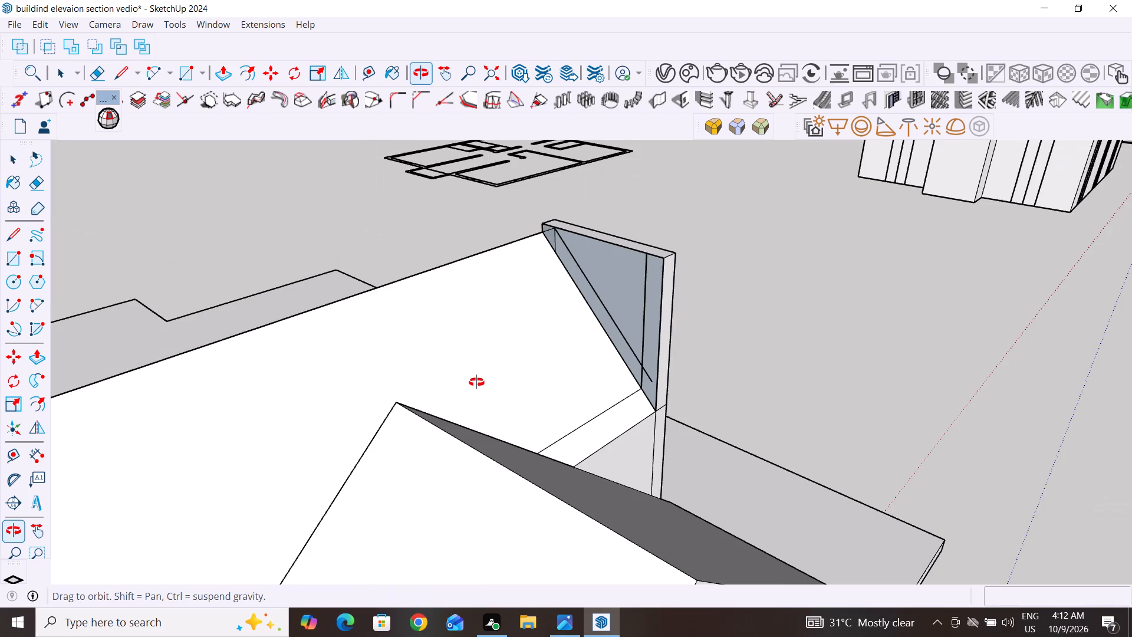
pyautogui.moveTo(476, 382); pyautogui.dragTo(129, 359, button='middle')
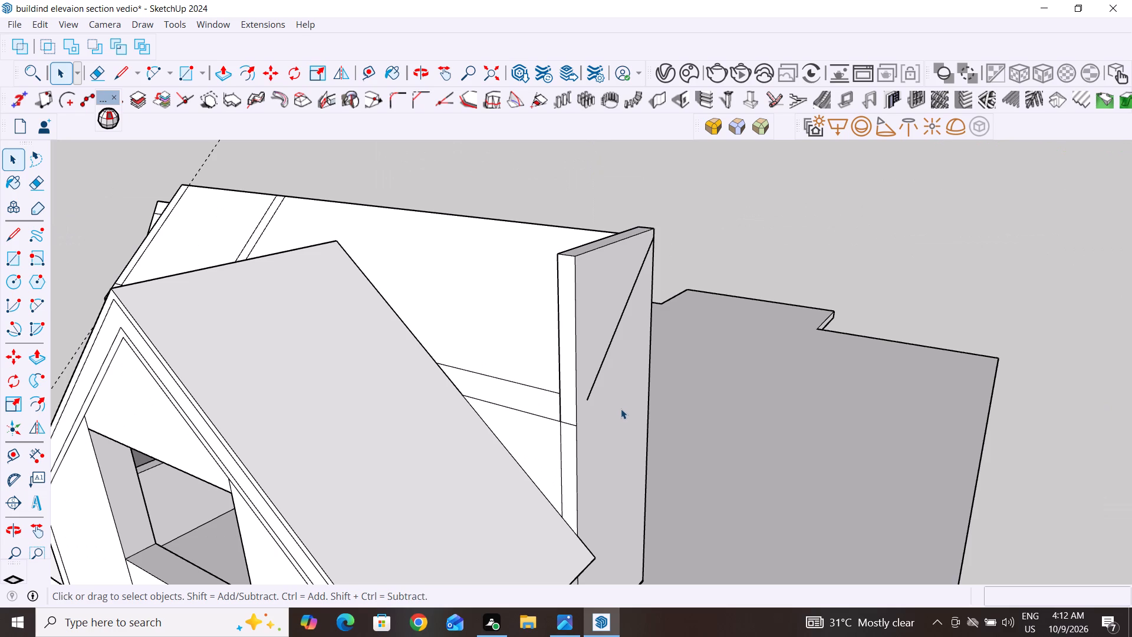
pyautogui.click(570, 350)
pyautogui.press('Delete')
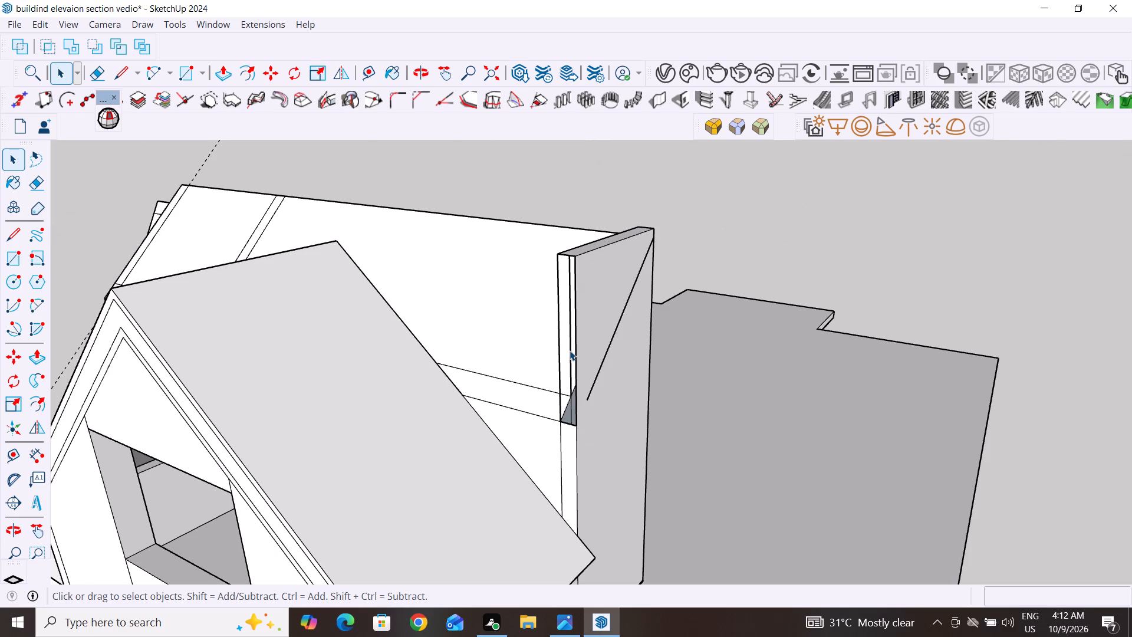
# Delete the stray diagonal edge lying on the outer face of the far end wall.
pyautogui.click(595, 292)
pyautogui.click(836, 240)
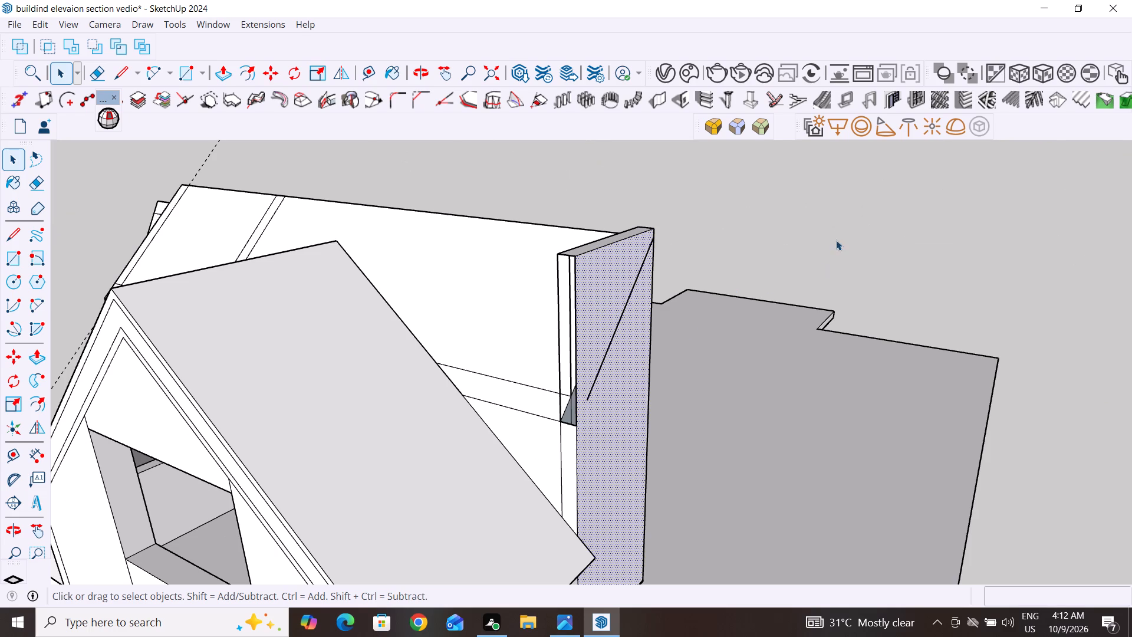
pyautogui.click(585, 392)
pyautogui.click(591, 389)
pyautogui.press('Delete')
# Draw a diagonal line about 5' 10" long across the far end wall's outer face along the slope and delete the triangular face above it.
pyautogui.click(13, 238)
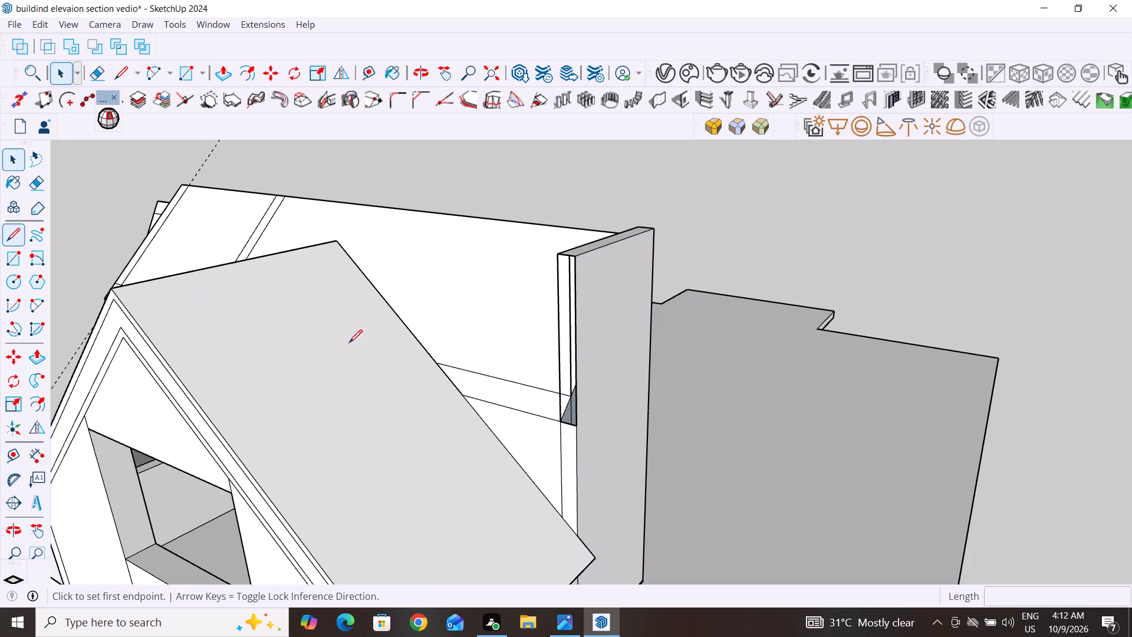
pyautogui.click(576, 431)
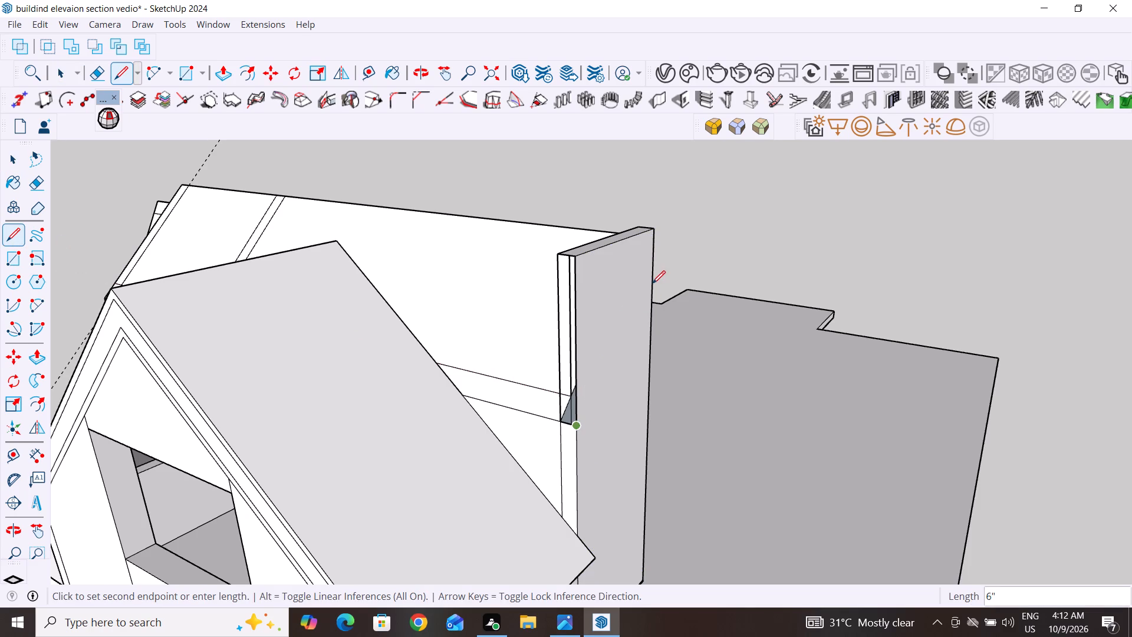
pyautogui.click(651, 231)
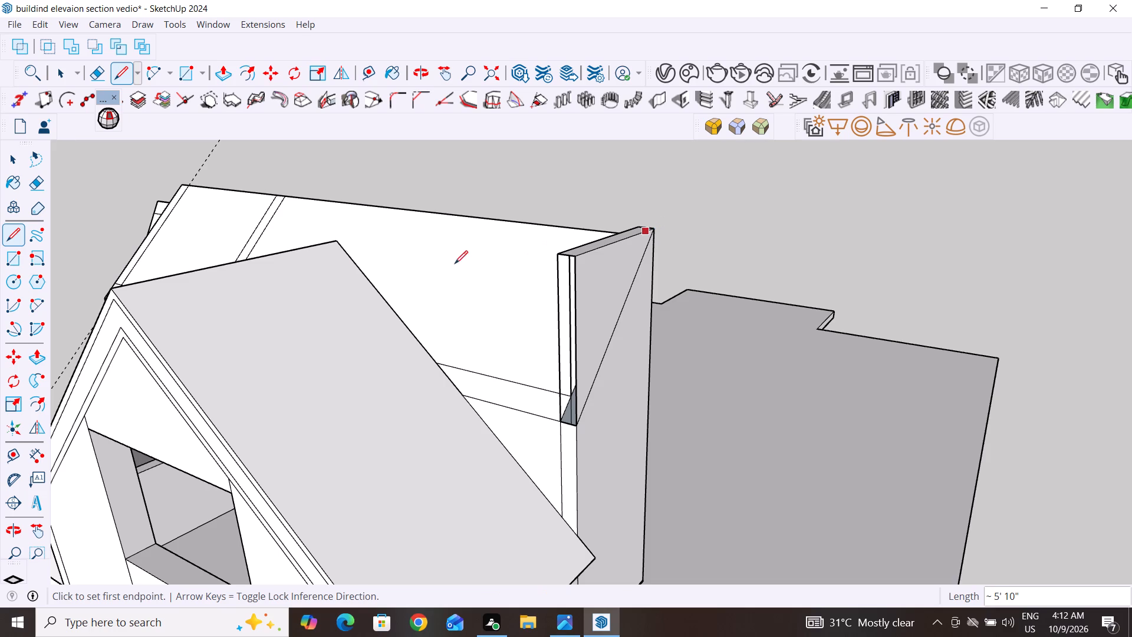
pyautogui.click(17, 152)
pyautogui.click(505, 157)
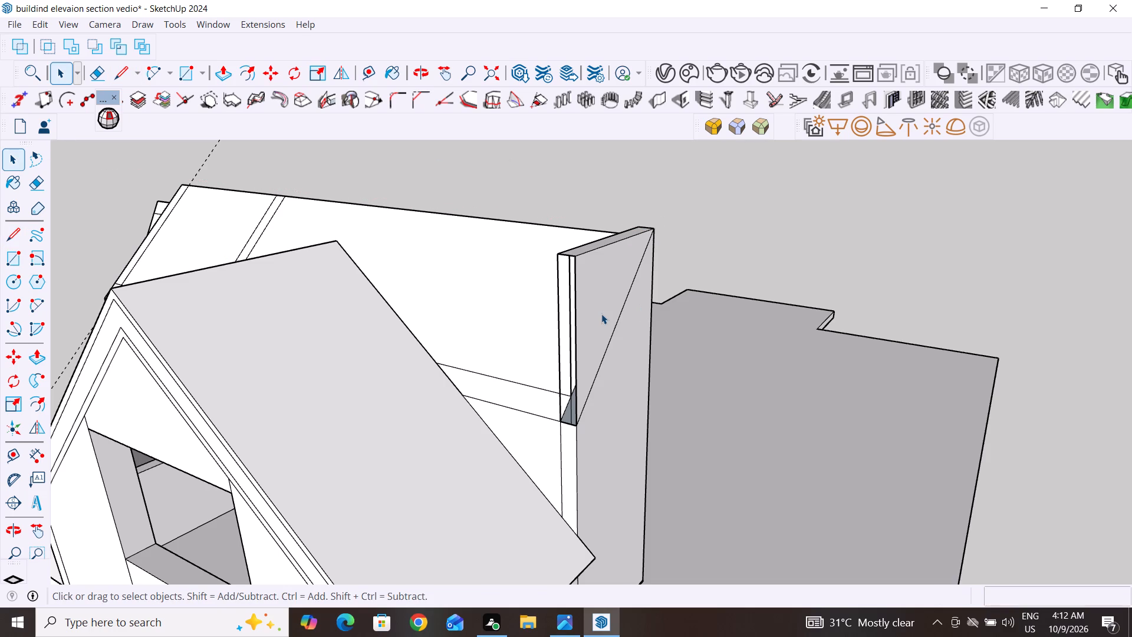
pyautogui.click(597, 311)
pyautogui.press('Delete')
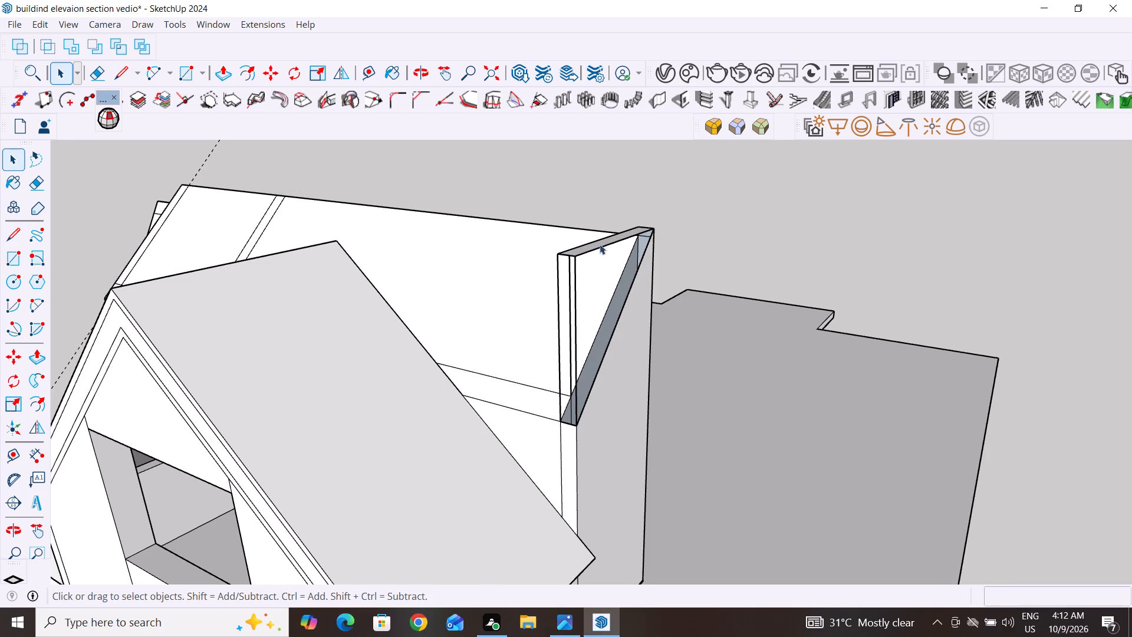
# Draw a line about 5' 8" long along the outer side of the far end wall's slope to close its sloped top.
pyautogui.moveTo(594, 271); pyautogui.dragTo(578, 186, button='middle')
pyautogui.scroll(7, 619, 198)
pyautogui.scroll(-3, 727, 228)
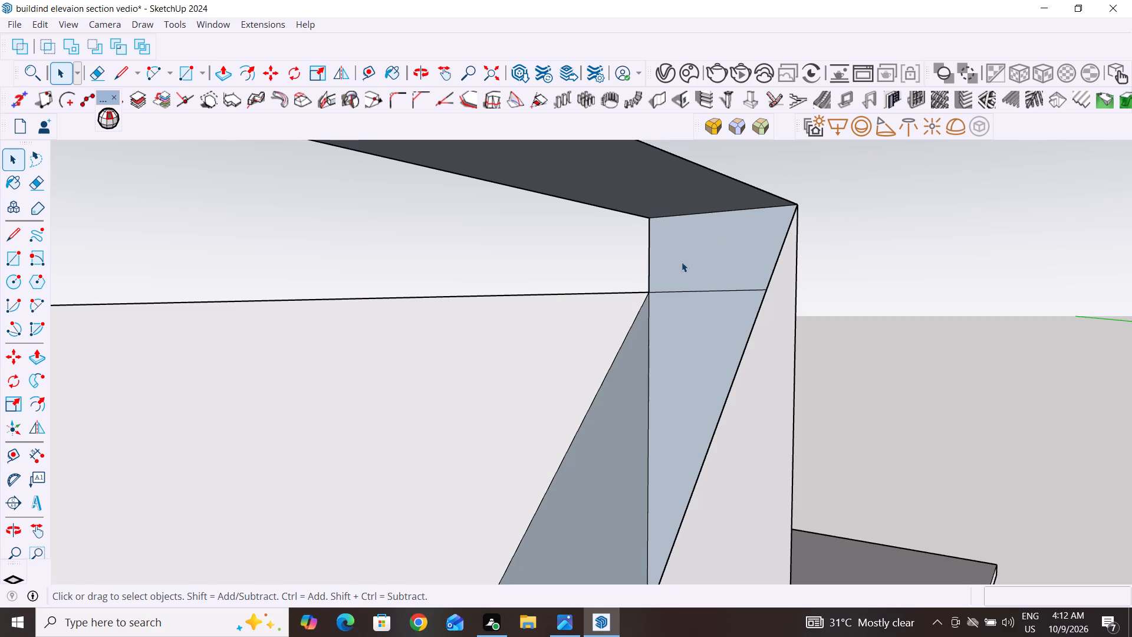
pyautogui.scroll(-2, 702, 284)
pyautogui.moveTo(710, 290); pyautogui.dragTo(1022, 343, button='middle')
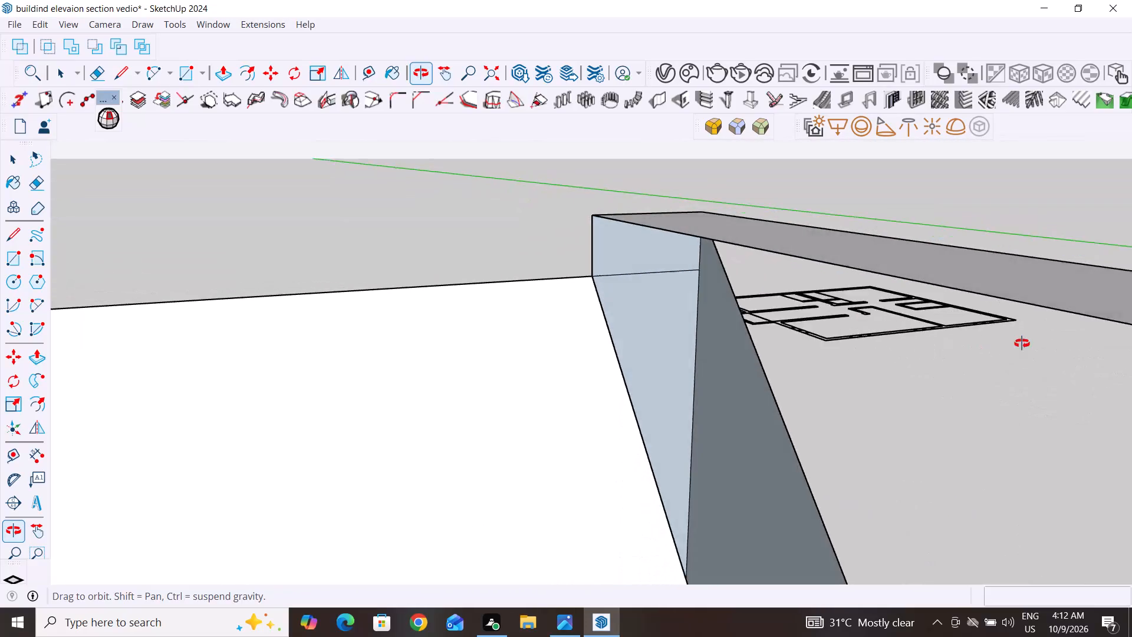
pyautogui.moveTo(1022, 343); pyautogui.dragTo(1048, 334, button='middle')
pyautogui.scroll(-7, 841, 334)
pyautogui.moveTo(822, 345); pyautogui.dragTo(879, 388, button='middle')
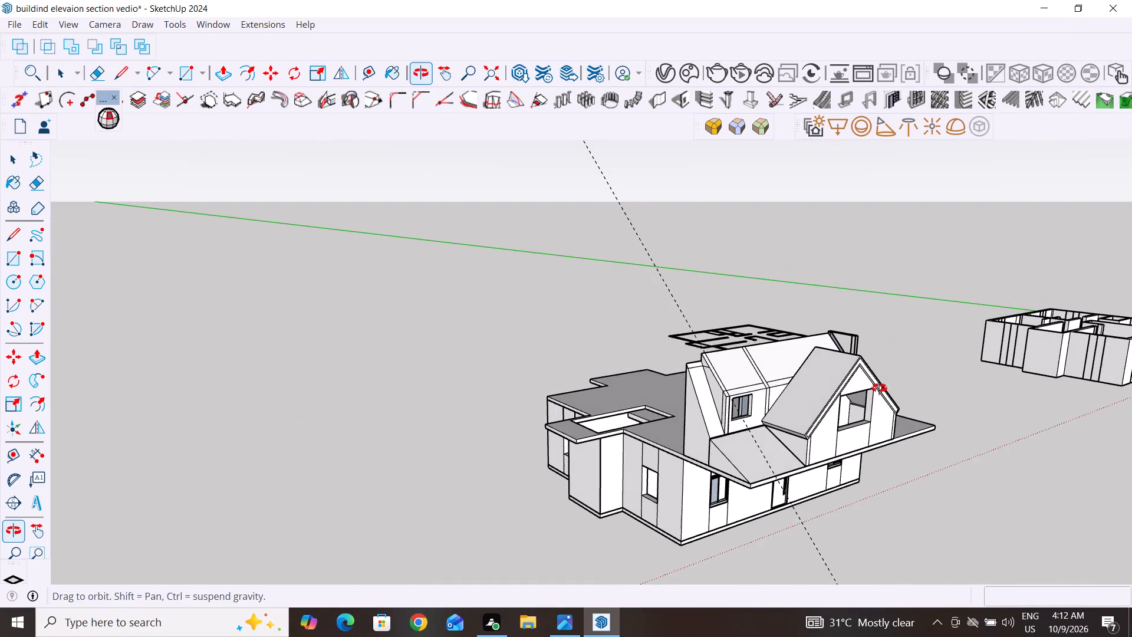
pyautogui.moveTo(879, 388); pyautogui.dragTo(891, 394, button='middle')
pyautogui.scroll(12, 850, 353)
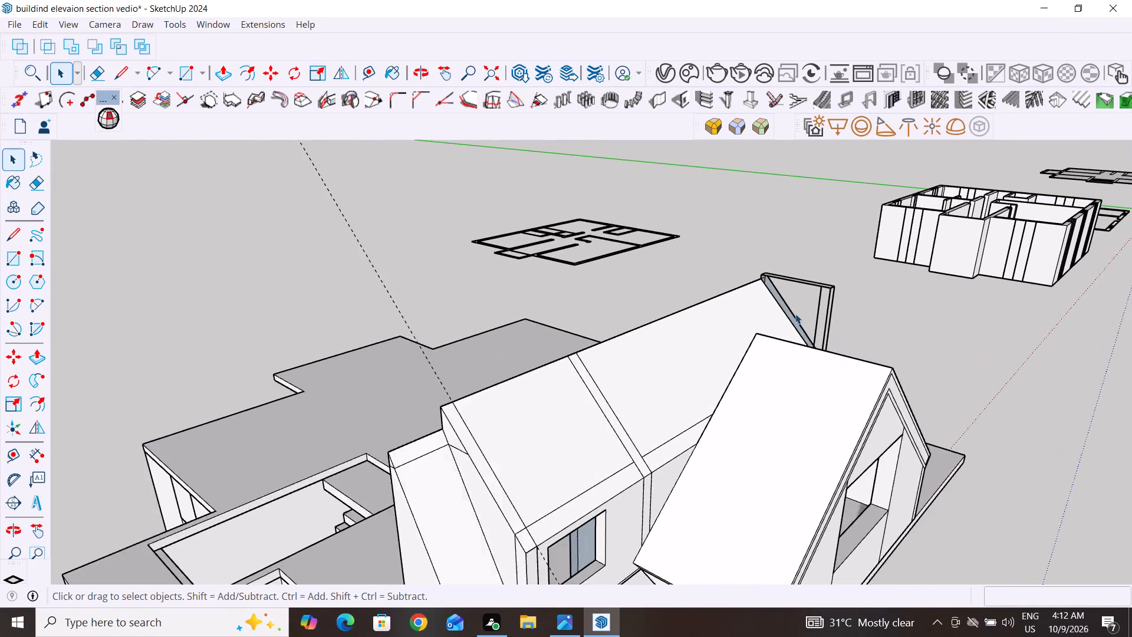
pyautogui.scroll(5, 795, 314)
pyautogui.scroll(-2, 840, 403)
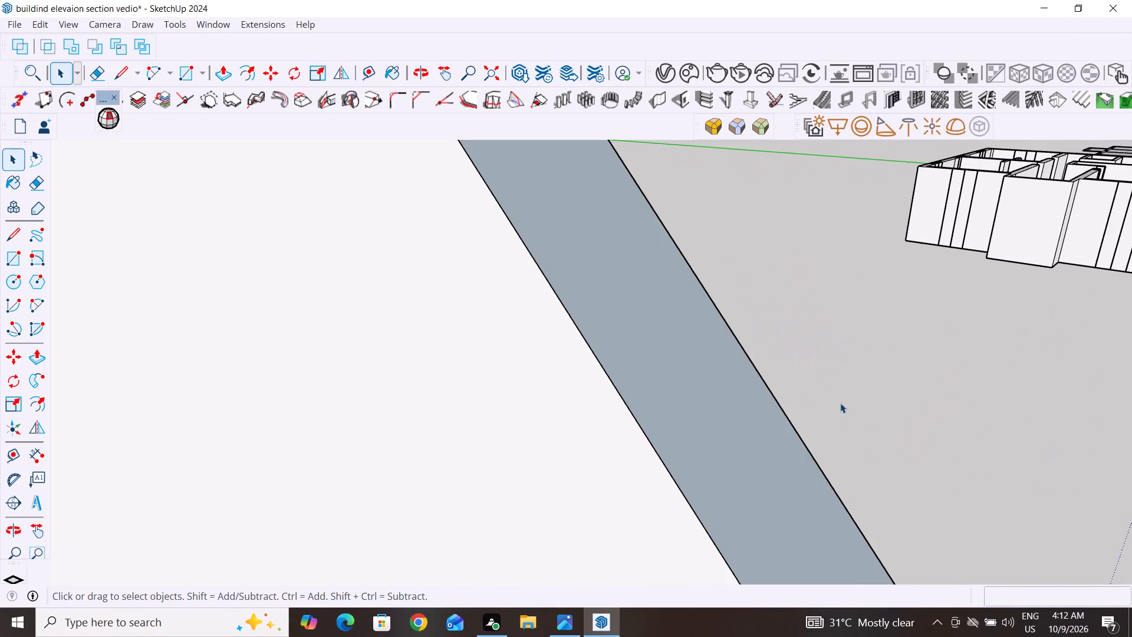
pyautogui.scroll(-3, 756, 371)
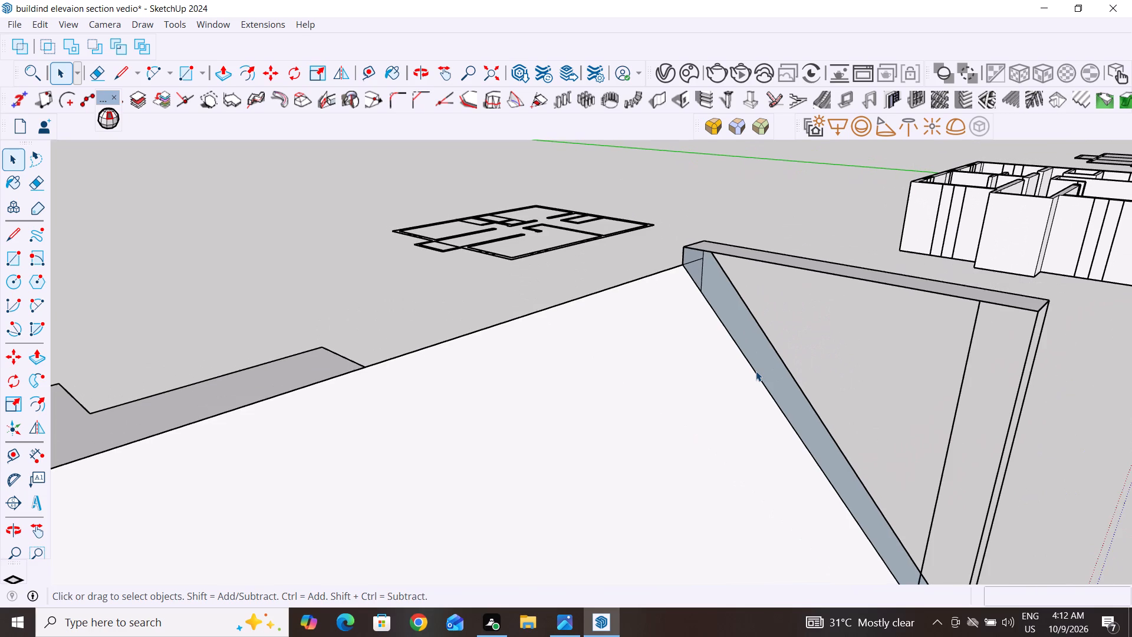
pyautogui.moveTo(768, 428); pyautogui.dragTo(844, 459, button='middle')
pyautogui.click(9, 233)
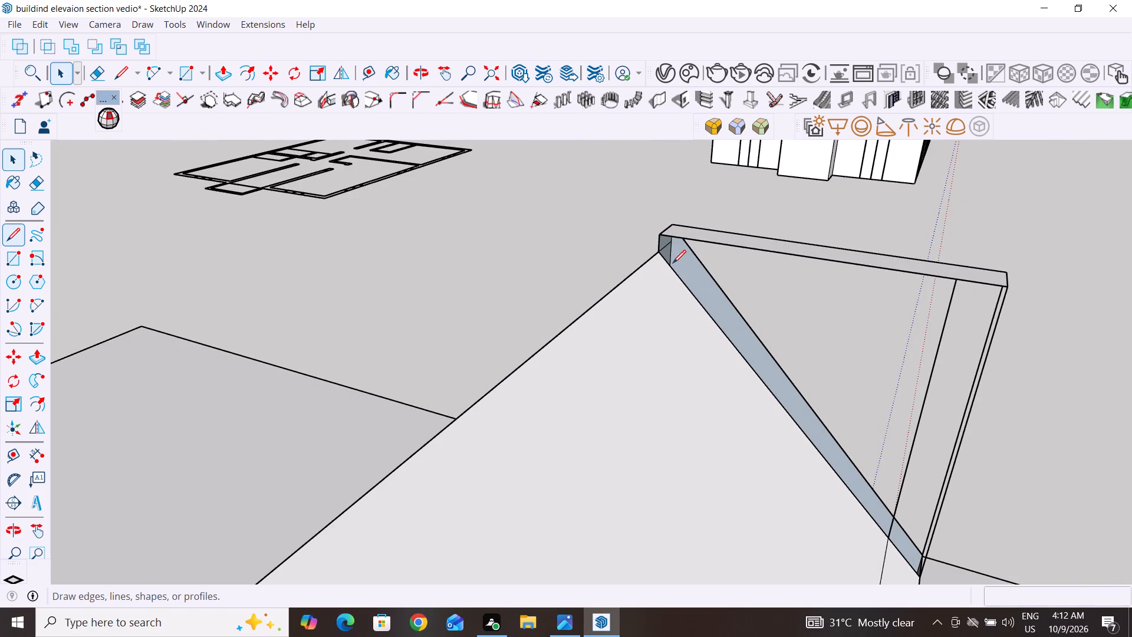
pyautogui.click(672, 243)
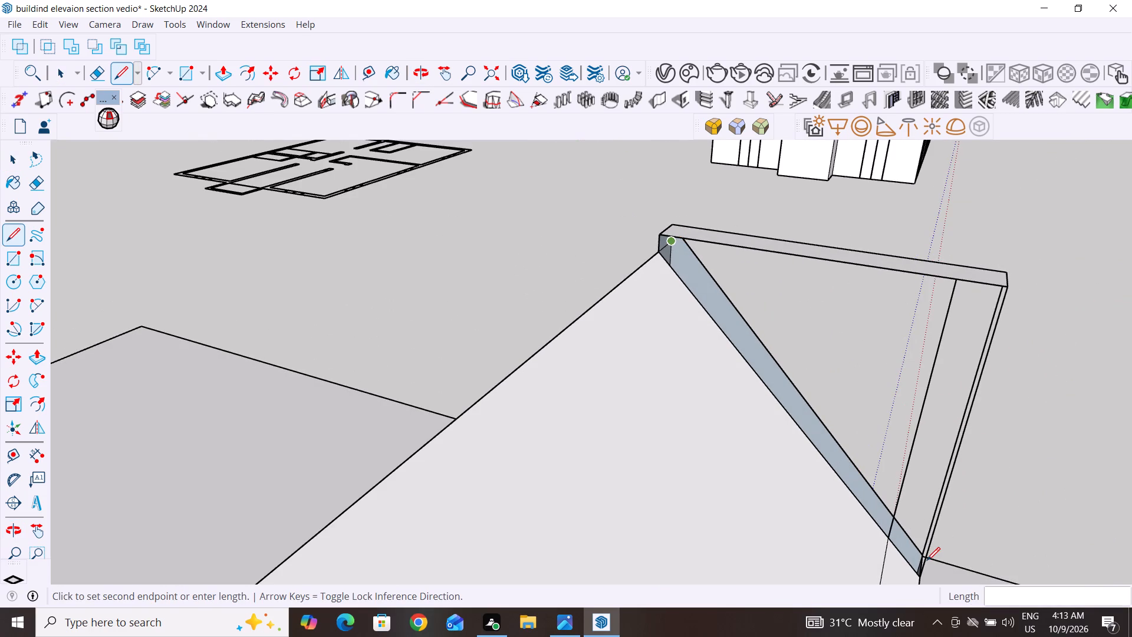
pyautogui.click(925, 560)
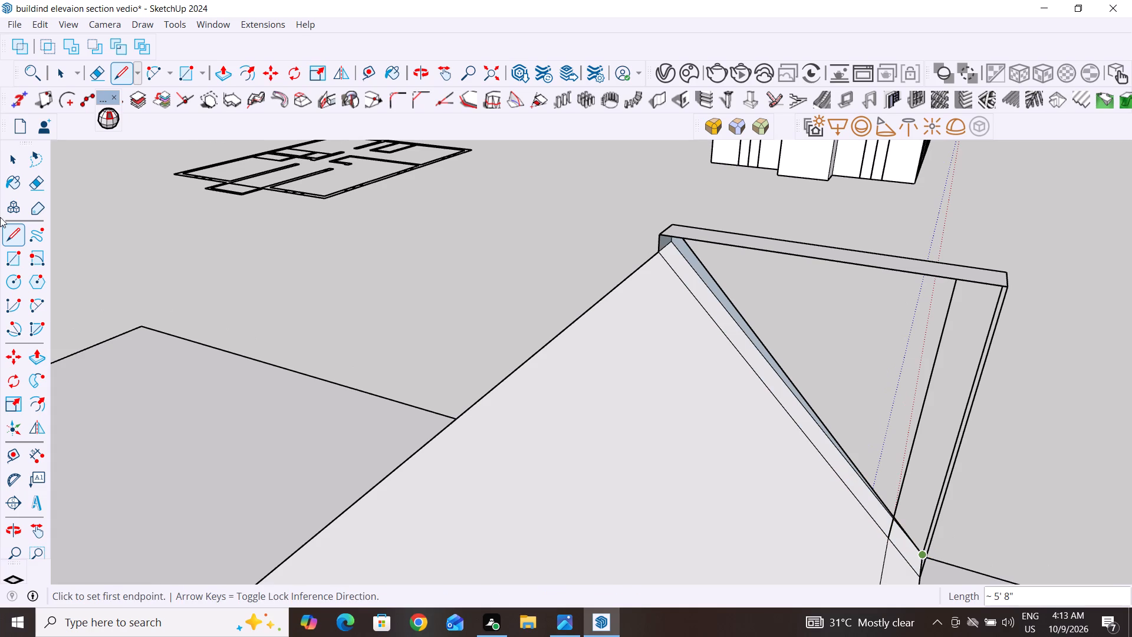
# Delete the leftover sliver face, top bar and post edges of the far end wall's raised part above the closed slope.
pyautogui.click(14, 165)
pyautogui.click(698, 265)
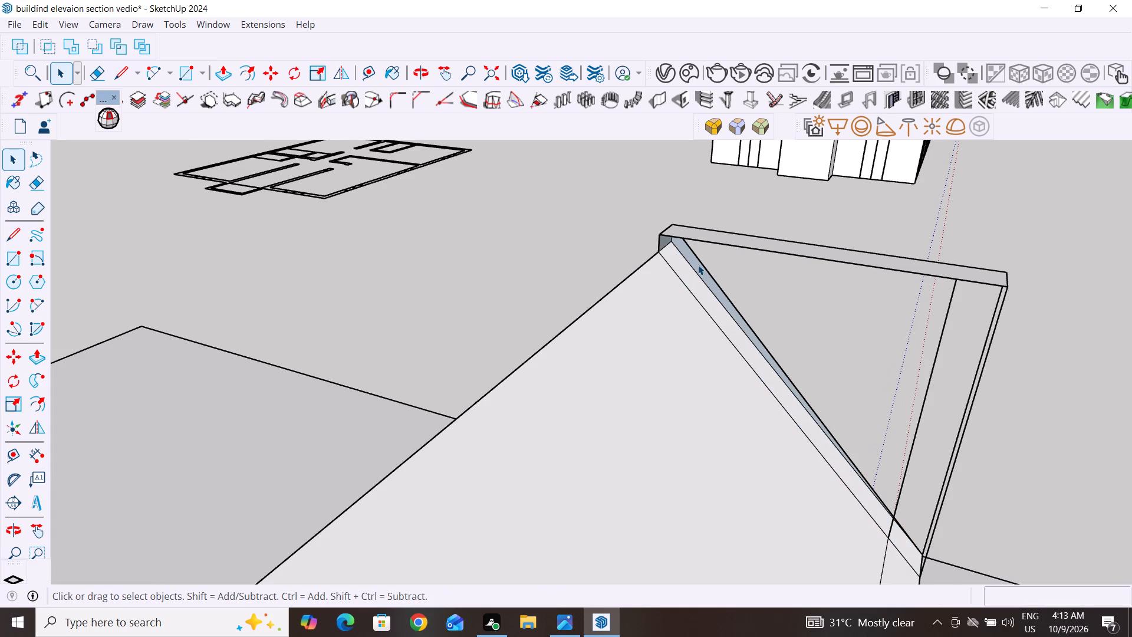
pyautogui.press('Delete')
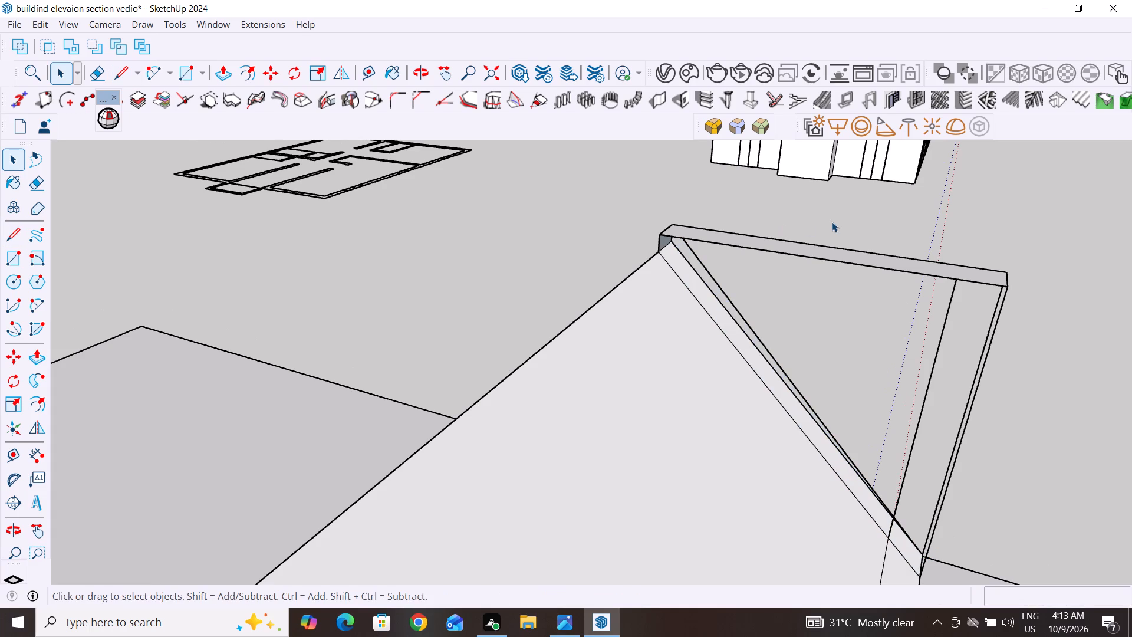
pyautogui.moveTo(832, 222); pyautogui.dragTo(706, 276)
pyautogui.press('Delete')
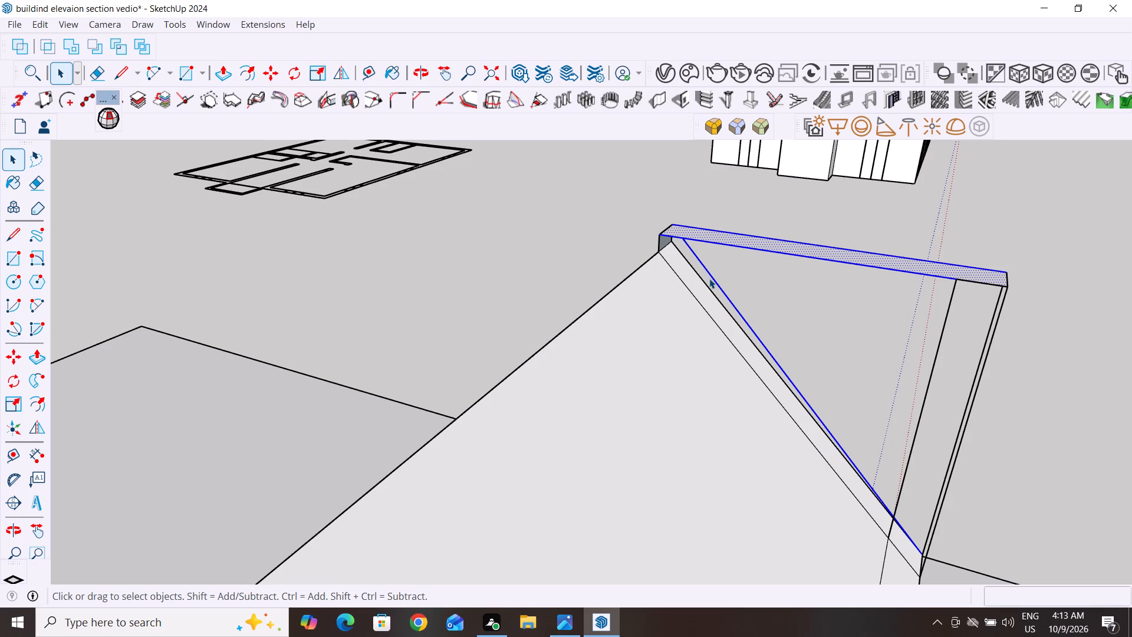
pyautogui.moveTo(1063, 218); pyautogui.dragTo(904, 379)
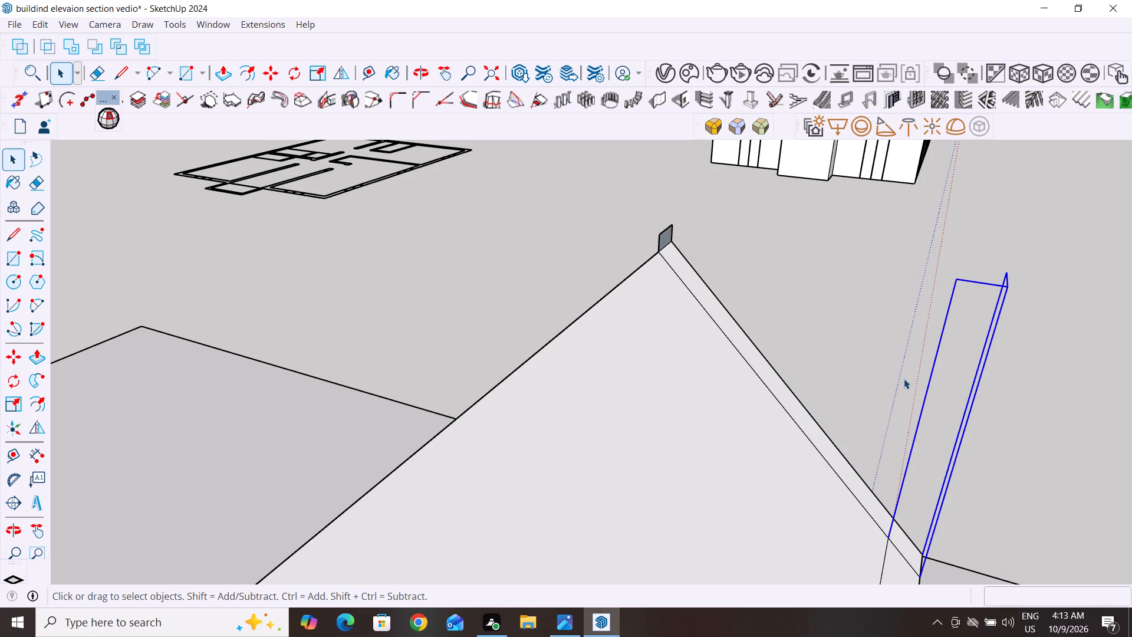
pyautogui.press('Delete')
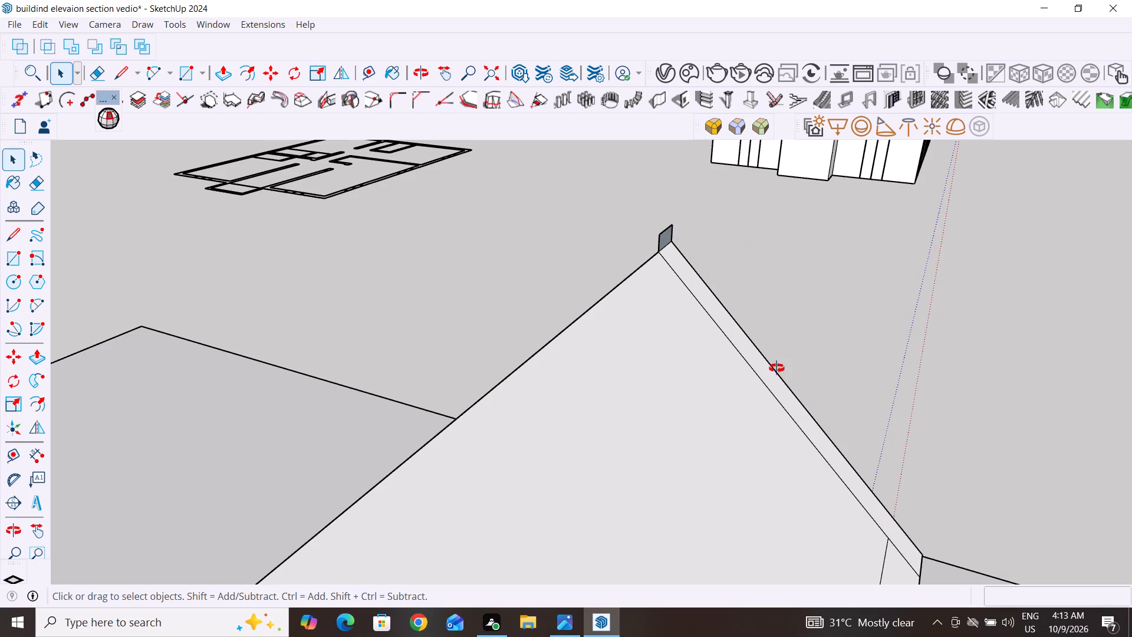
# Delete the small stub face and its edges standing at the upper end of the far end wall's sloped top.
pyautogui.moveTo(932, 458); pyautogui.dragTo(702, 354, button='middle')
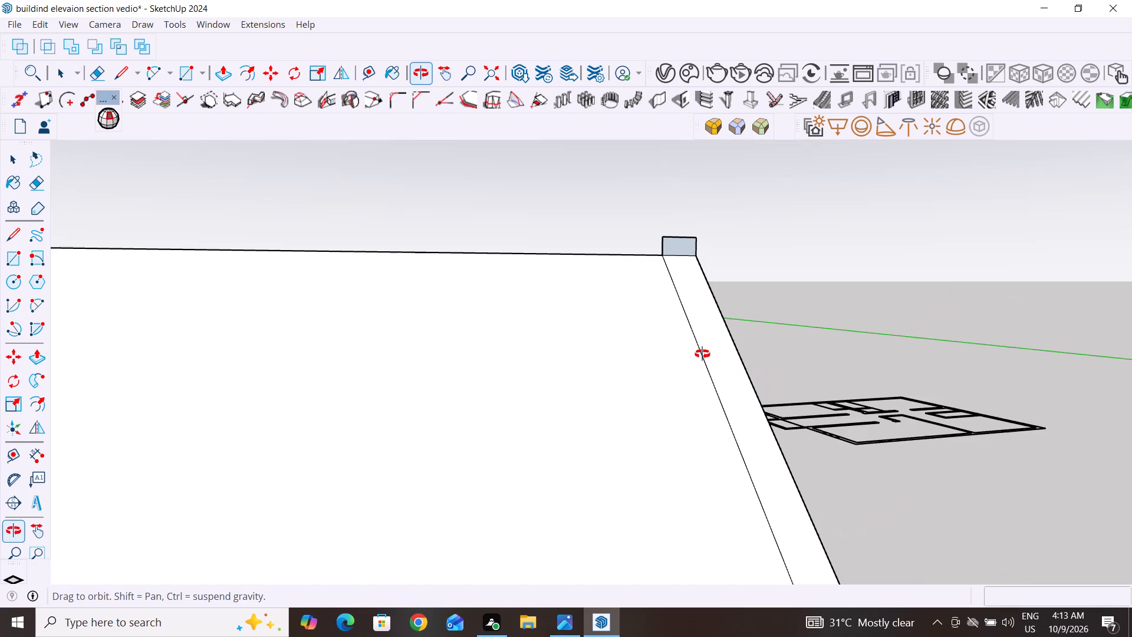
pyautogui.moveTo(722, 211); pyautogui.dragTo(636, 250)
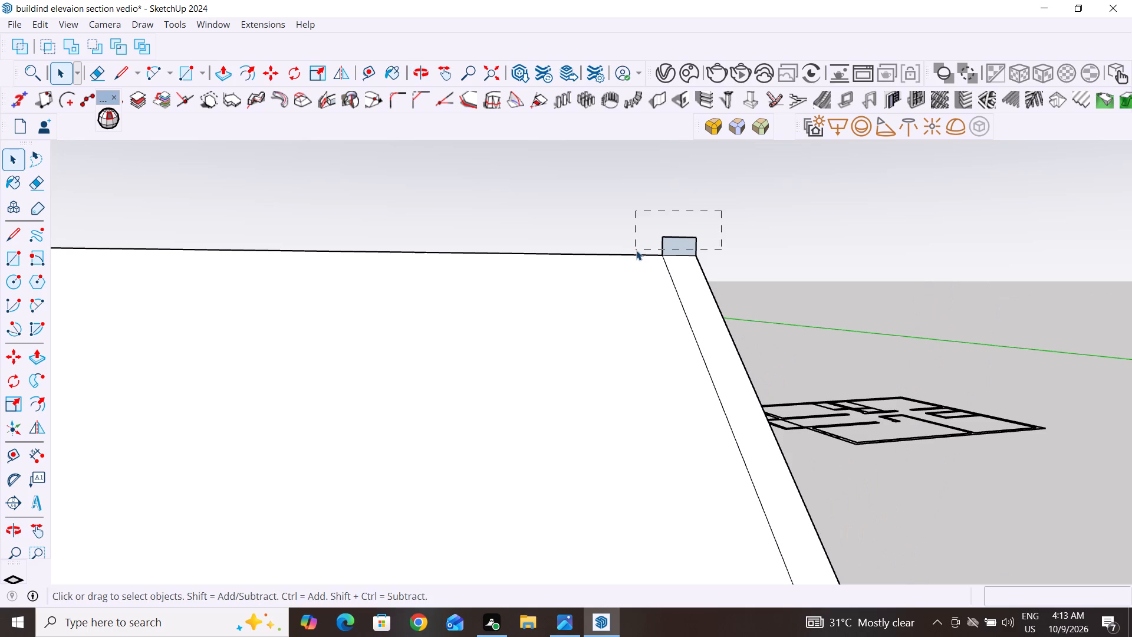
pyautogui.press('Delete')
# Delete the seam edge between the main sloping surface and the far end wall's sloped strip.
pyautogui.click(677, 295)
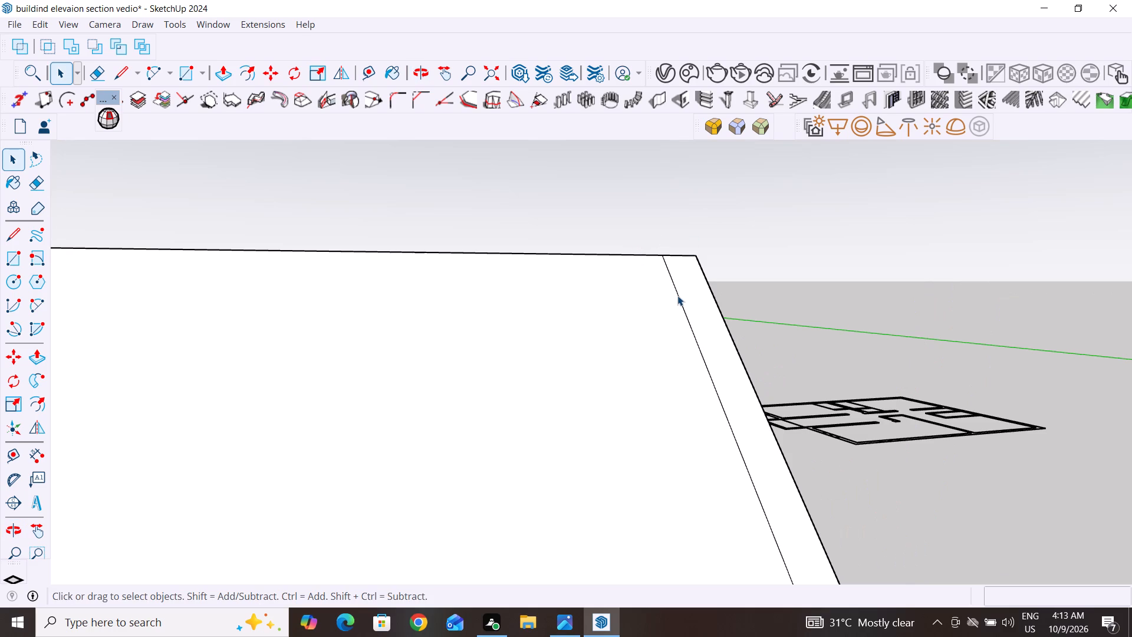
pyautogui.press('Delete')
pyautogui.scroll(-6, 677, 295)
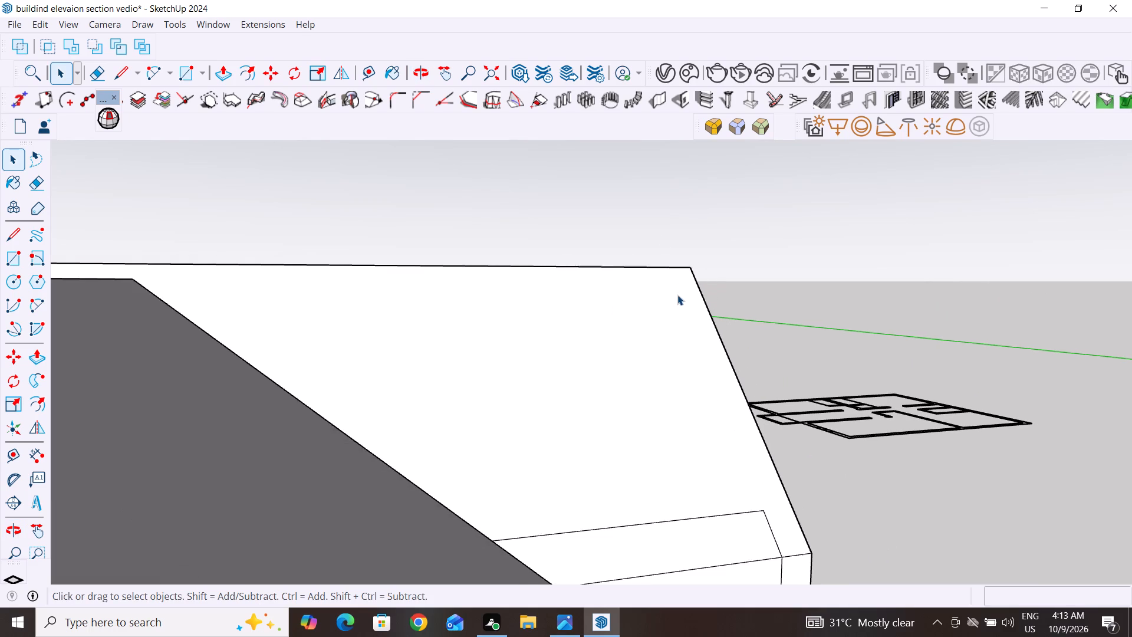
pyautogui.moveTo(841, 442); pyautogui.dragTo(695, 514, button='middle')
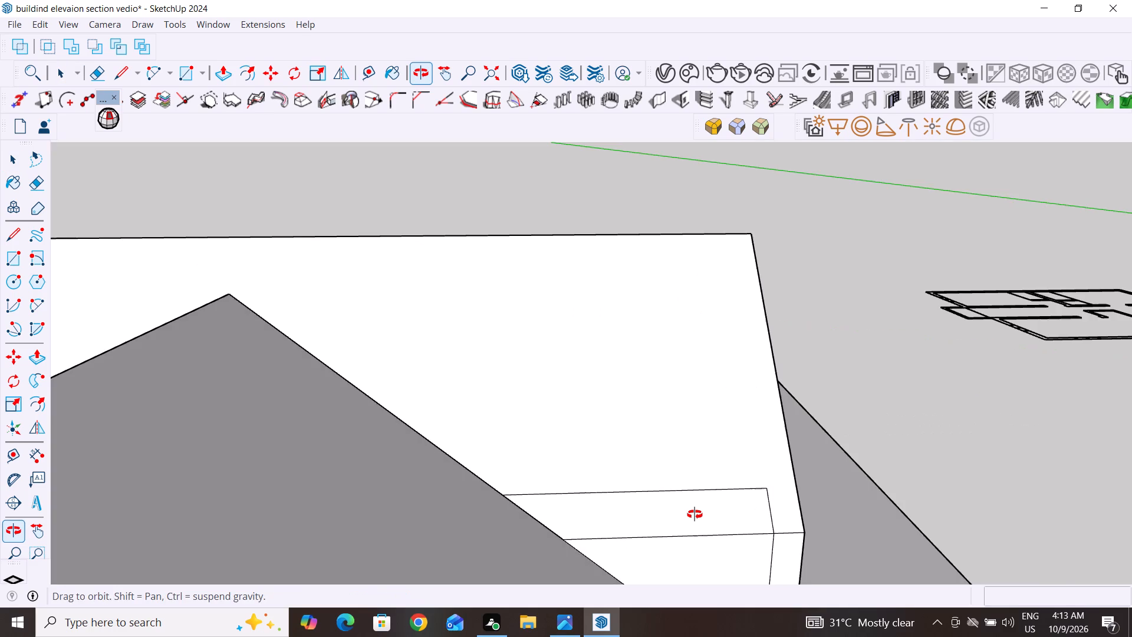
# Draw a line about 5 11/16" long from the horizontal strip's corner to the outer edge of the far end wall's slope.
pyautogui.moveTo(695, 514); pyautogui.dragTo(693, 521, button='middle')
pyautogui.scroll(-6, 669, 423)
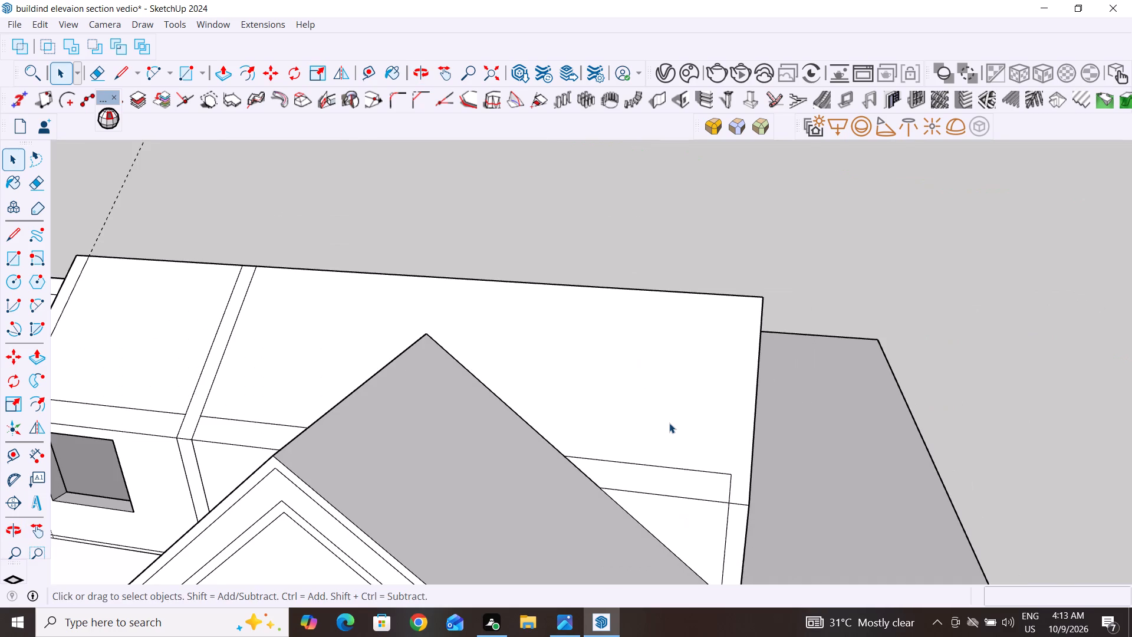
pyautogui.moveTo(806, 514); pyautogui.dragTo(667, 465, button='middle')
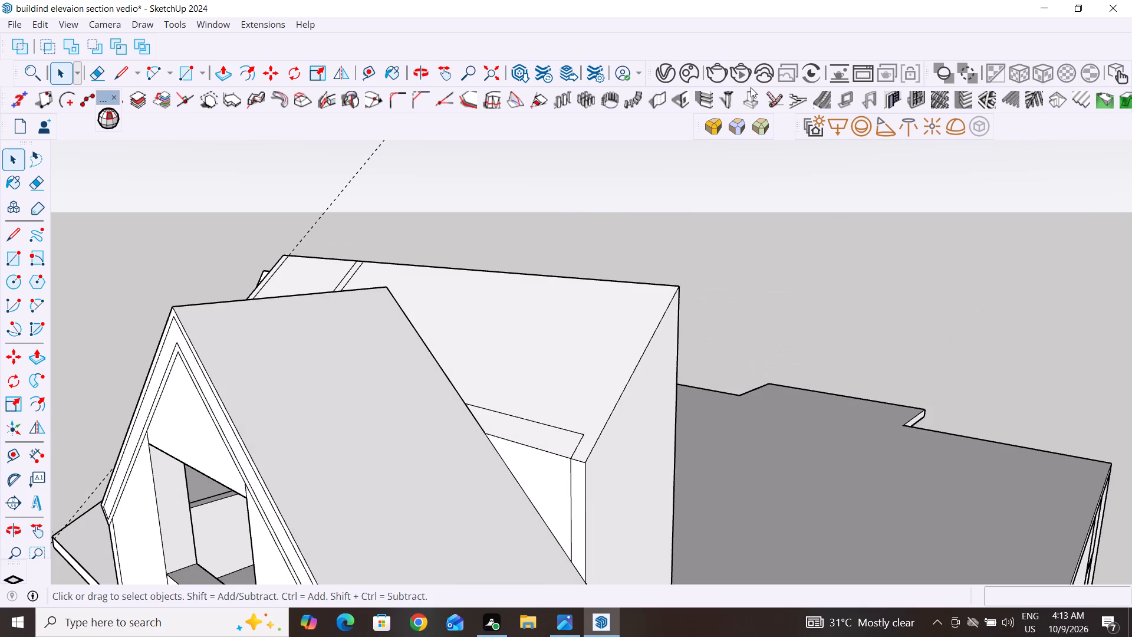
pyautogui.click(14, 235)
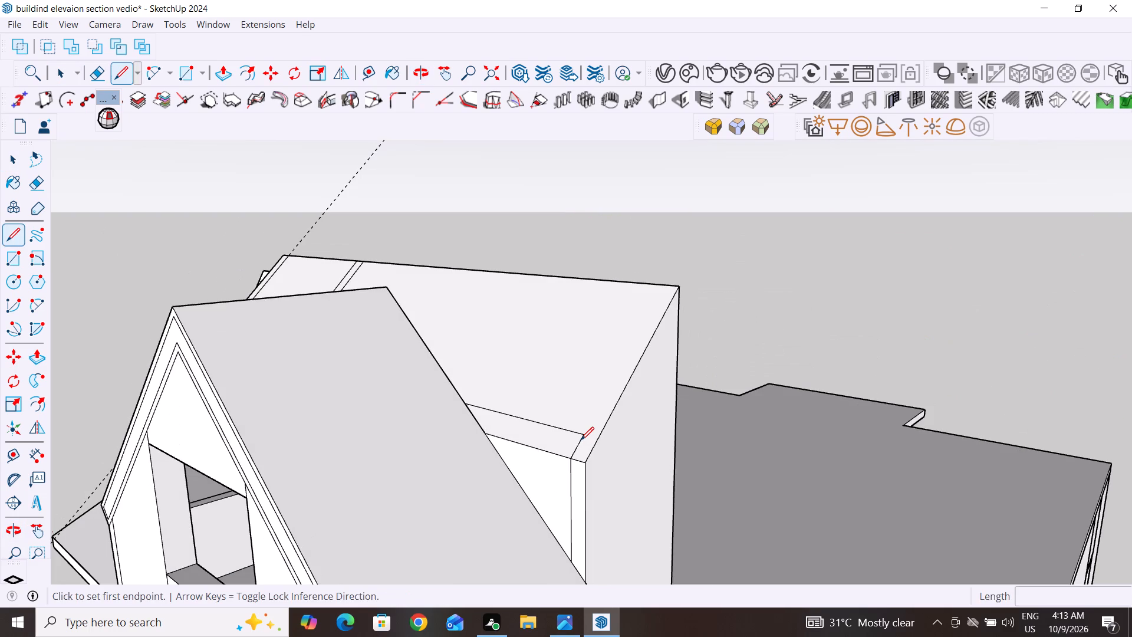
pyautogui.click(582, 437)
pyautogui.click(597, 441)
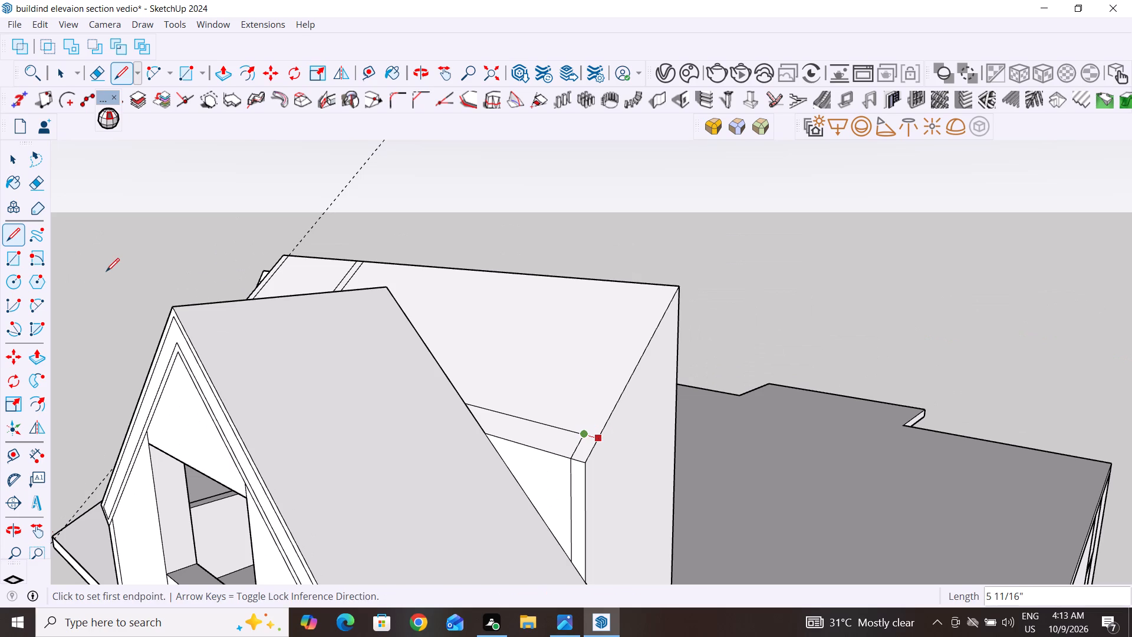
pyautogui.click(11, 155)
# Delete the two short stray edges beside the inner peak at the back of the gable, behind the sloping surface.
pyautogui.scroll(-4, 773, 421)
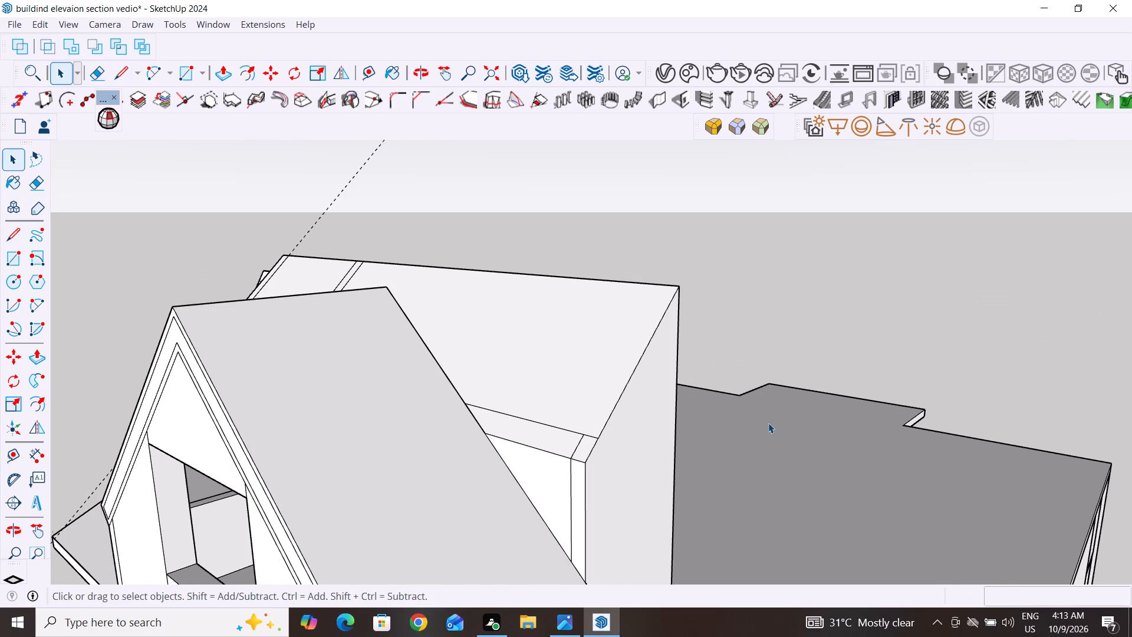
pyautogui.scroll(-1, 768, 423)
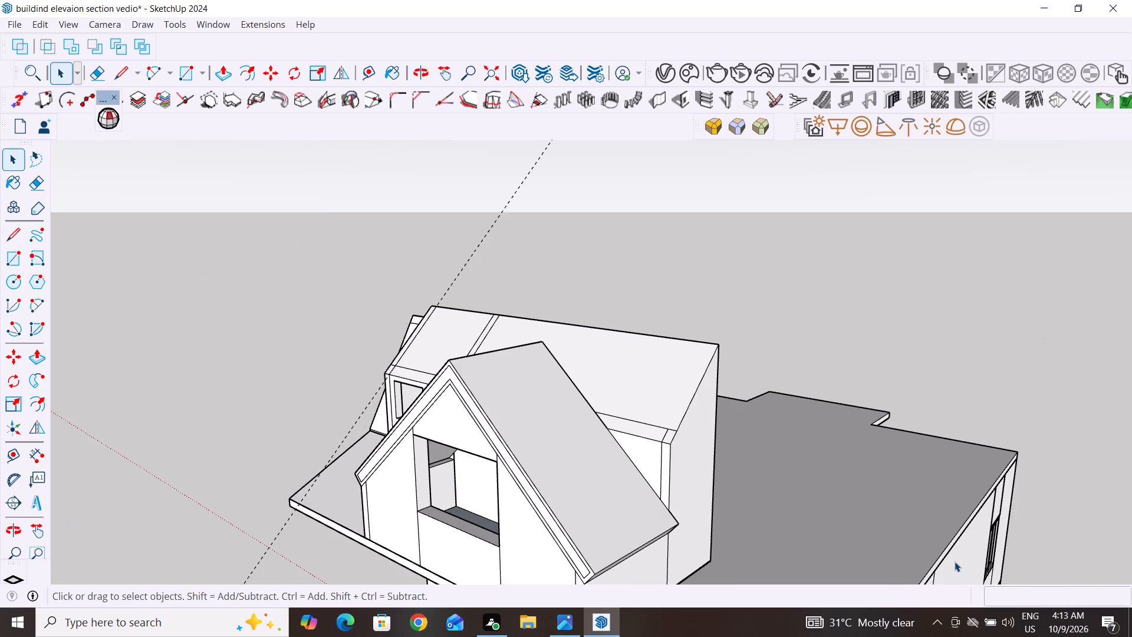
pyautogui.scroll(-3, 509, 329)
pyautogui.moveTo(522, 334); pyautogui.dragTo(606, 330, button='middle')
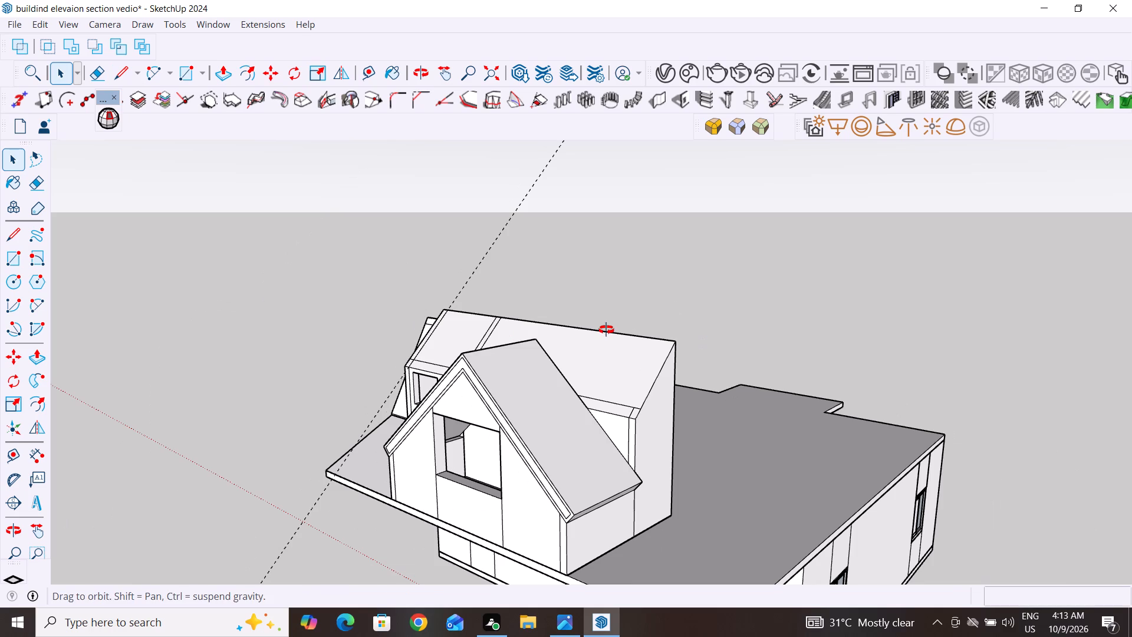
pyautogui.moveTo(606, 330); pyautogui.dragTo(729, 330, button='middle')
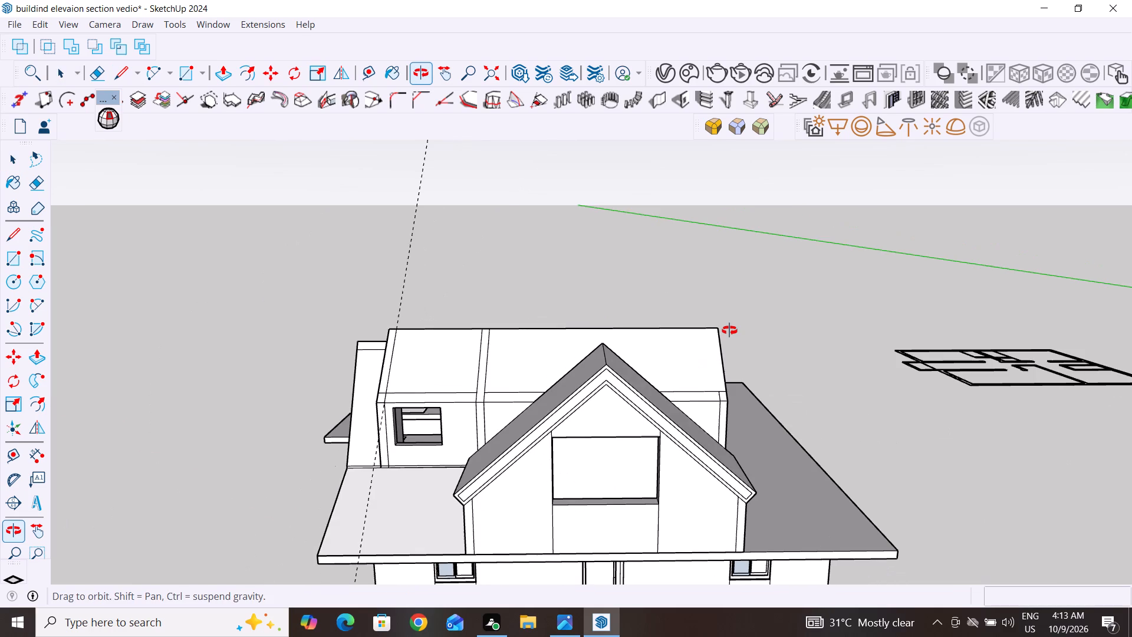
pyautogui.moveTo(729, 330); pyautogui.dragTo(820, 323, button='middle')
pyautogui.scroll(3, 538, 374)
pyautogui.moveTo(841, 370); pyautogui.dragTo(447, 422, button='middle')
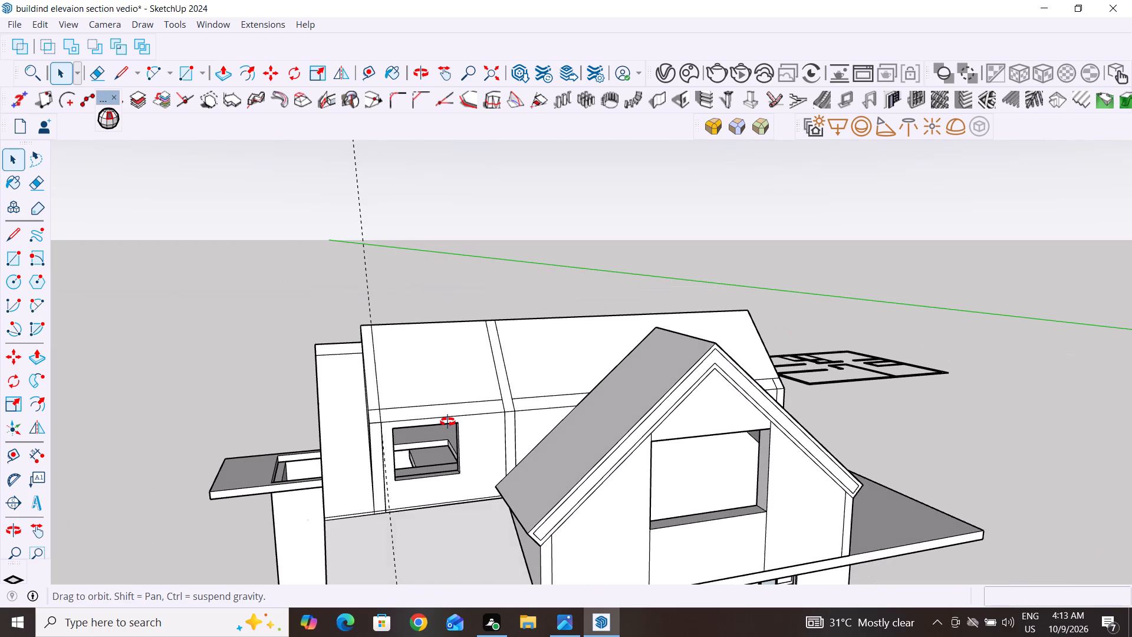
pyautogui.moveTo(447, 422); pyautogui.dragTo(165, 382, button='middle')
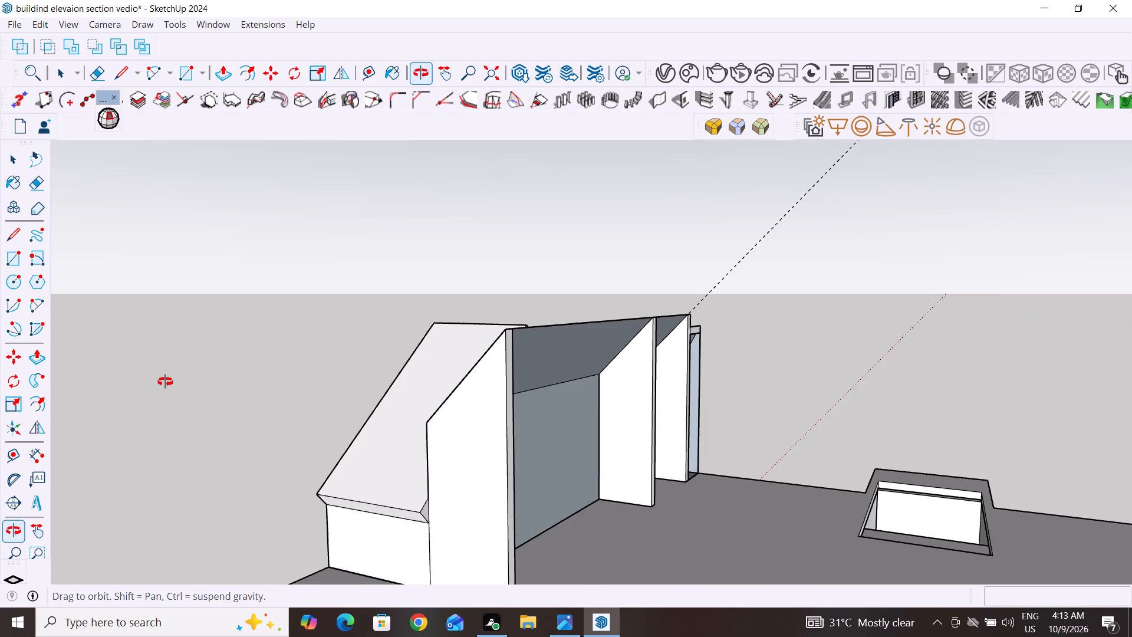
pyautogui.moveTo(165, 382); pyautogui.dragTo(116, 383, button='middle')
pyautogui.scroll(2, 531, 434)
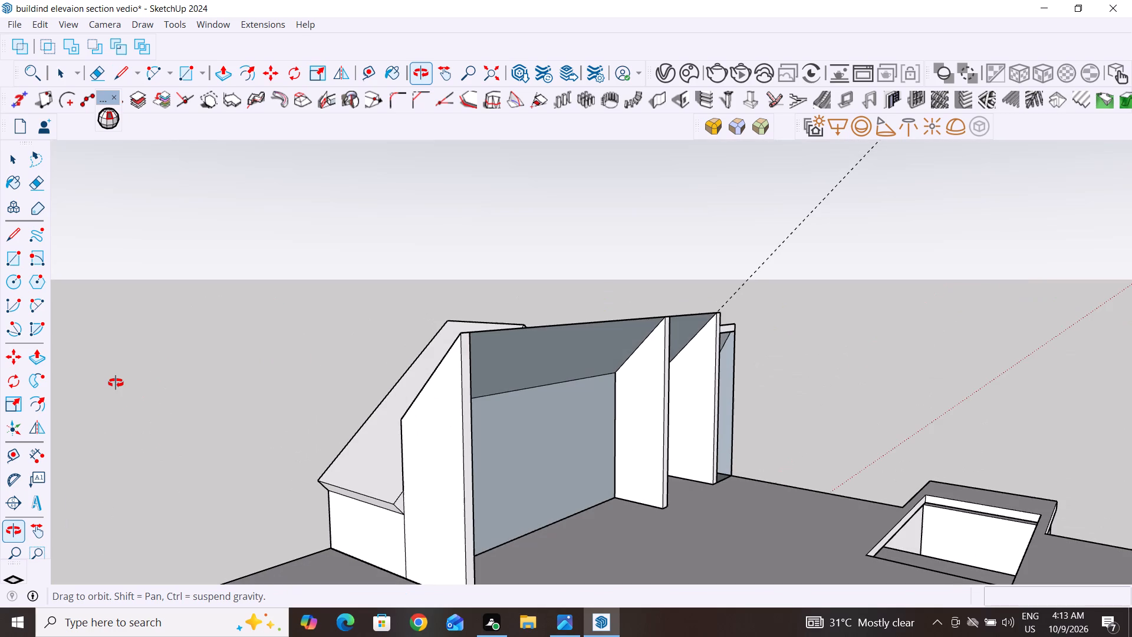
pyautogui.moveTo(618, 477); pyautogui.dragTo(514, 533, button='middle')
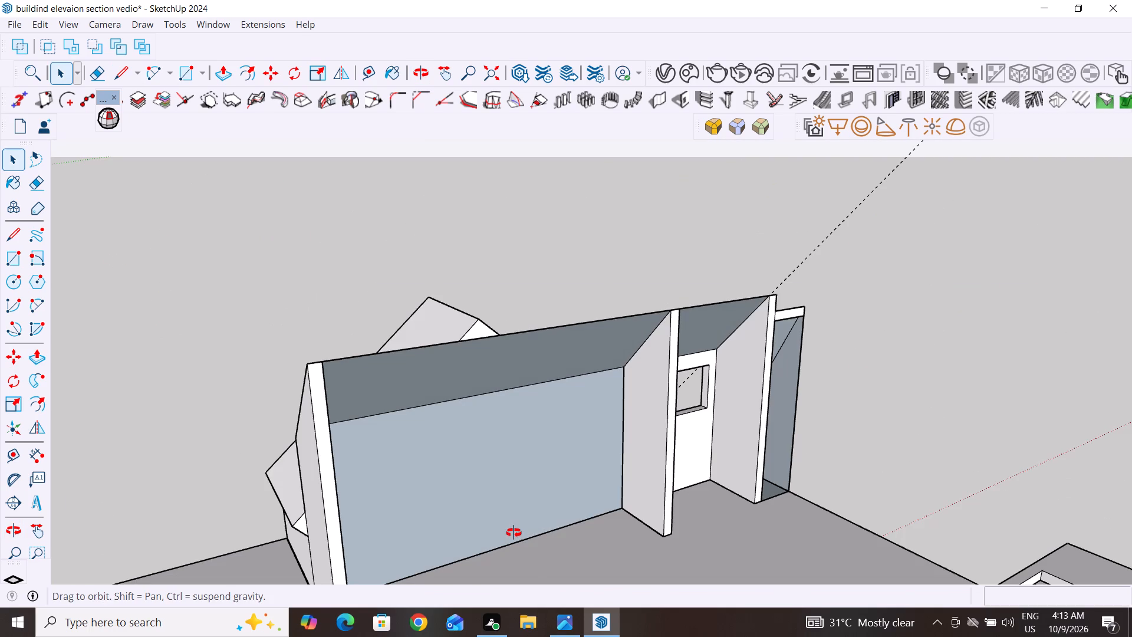
pyautogui.moveTo(514, 533); pyautogui.dragTo(500, 636, button='middle')
pyautogui.scroll(1, 506, 619)
pyautogui.scroll(-4, 686, 469)
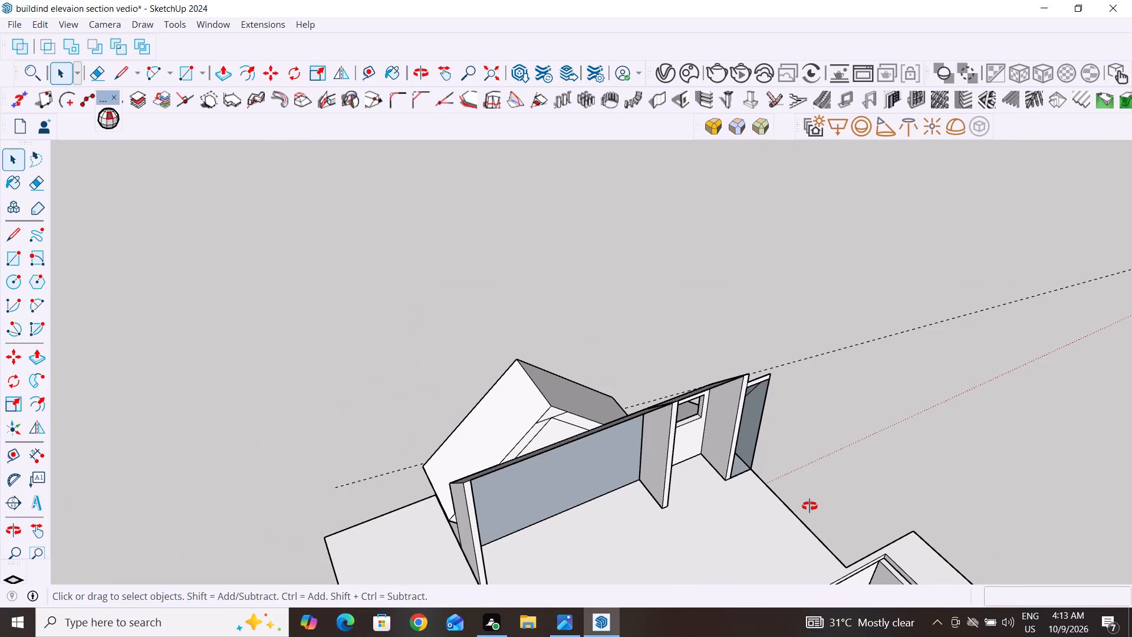
pyautogui.moveTo(505, 516); pyautogui.dragTo(516, 528, button='middle')
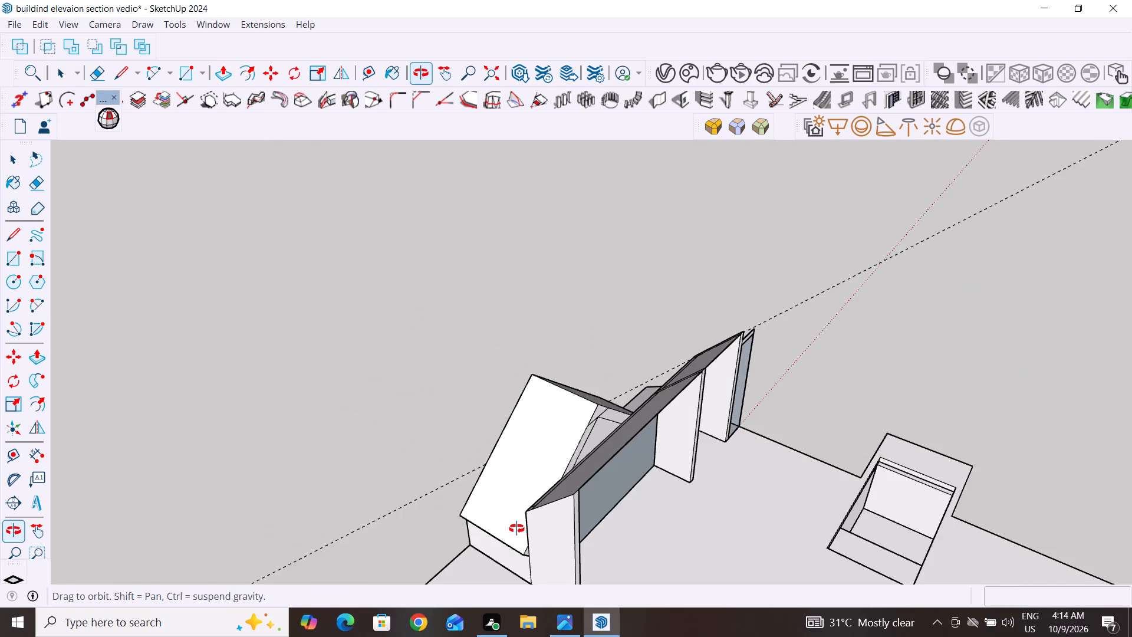
pyautogui.moveTo(516, 528); pyautogui.dragTo(506, 524, button='middle')
pyautogui.scroll(13, 538, 422)
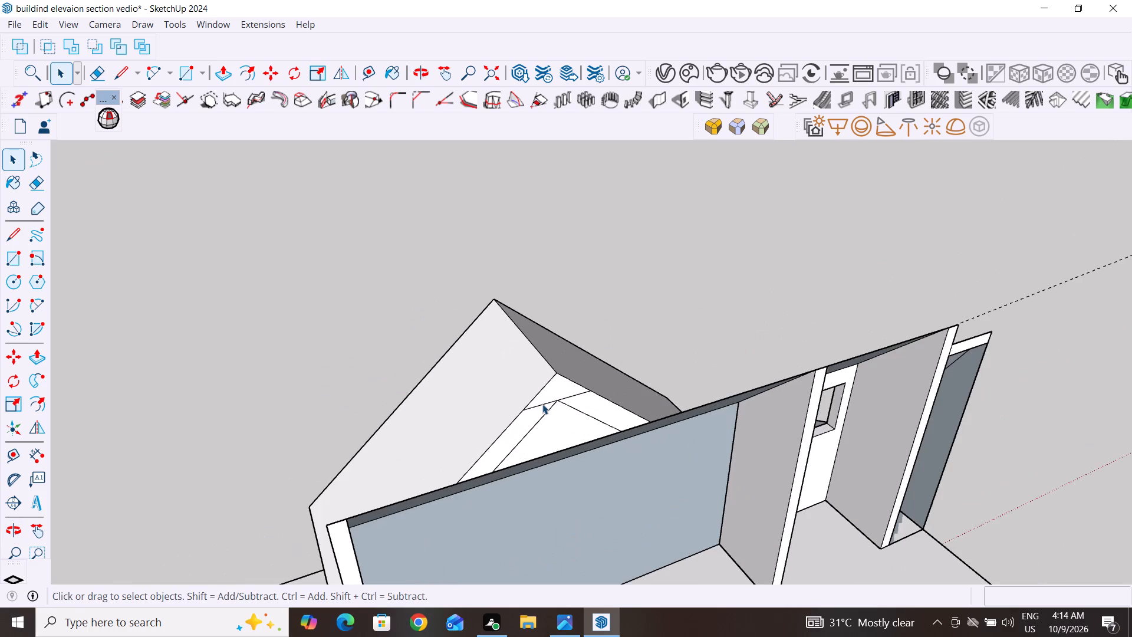
pyautogui.click(544, 403)
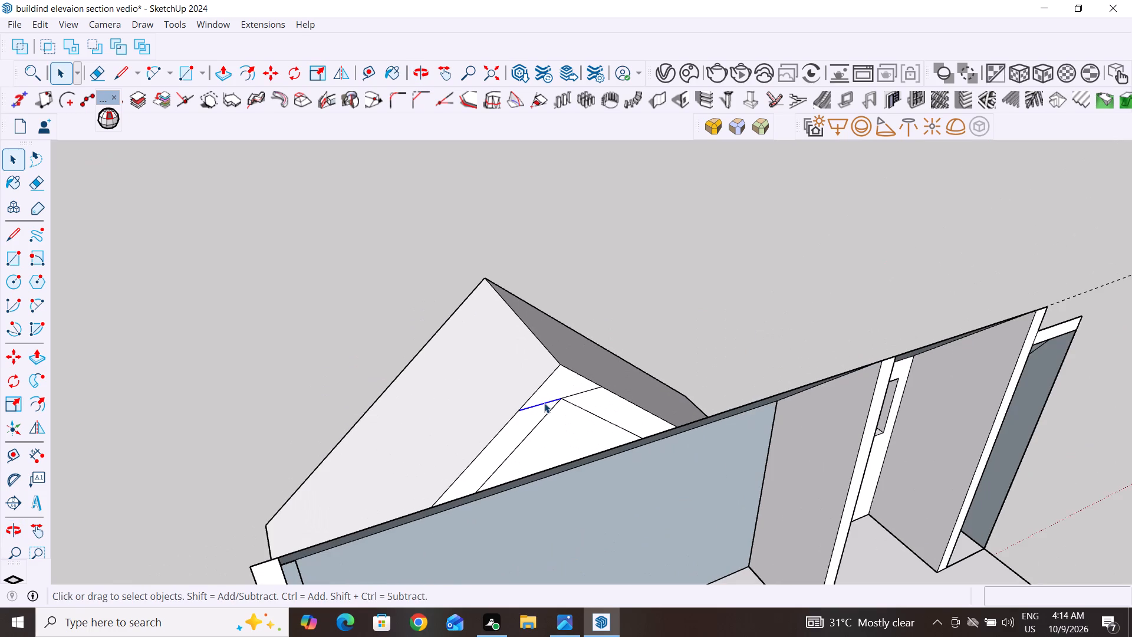
pyautogui.press('Delete')
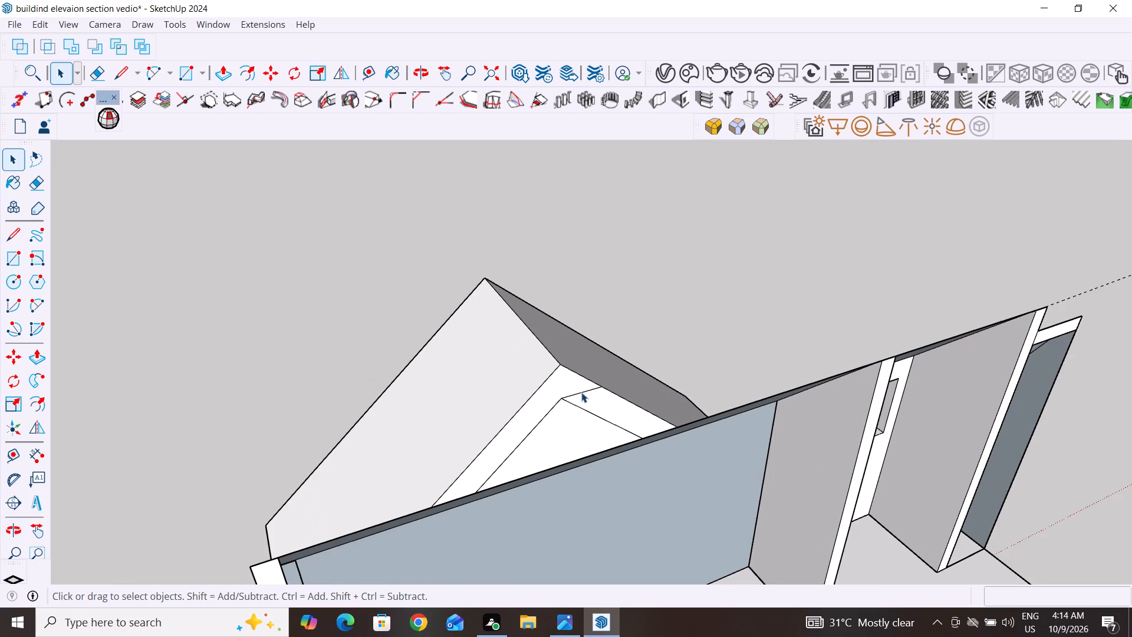
pyautogui.click(581, 392)
pyautogui.press('BackSpace')
pyautogui.press('Delete')
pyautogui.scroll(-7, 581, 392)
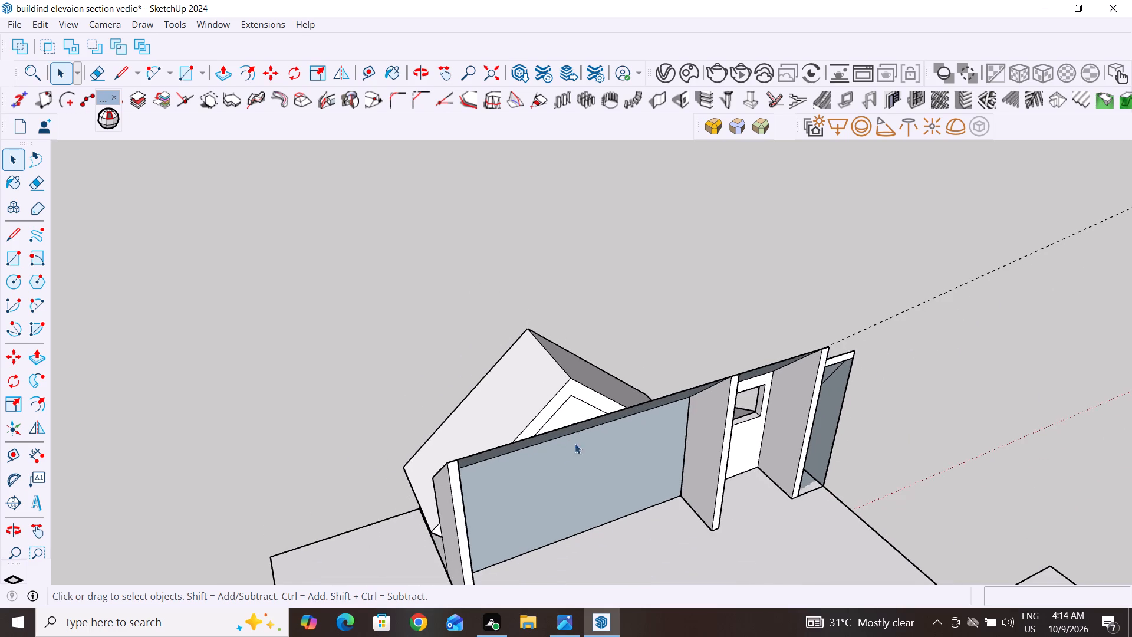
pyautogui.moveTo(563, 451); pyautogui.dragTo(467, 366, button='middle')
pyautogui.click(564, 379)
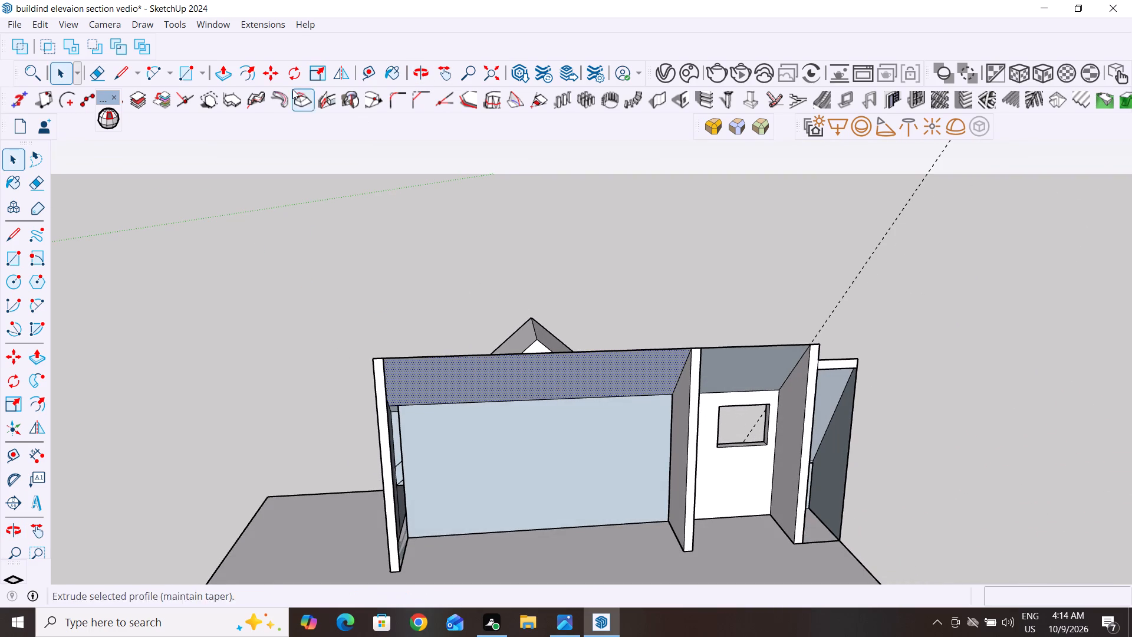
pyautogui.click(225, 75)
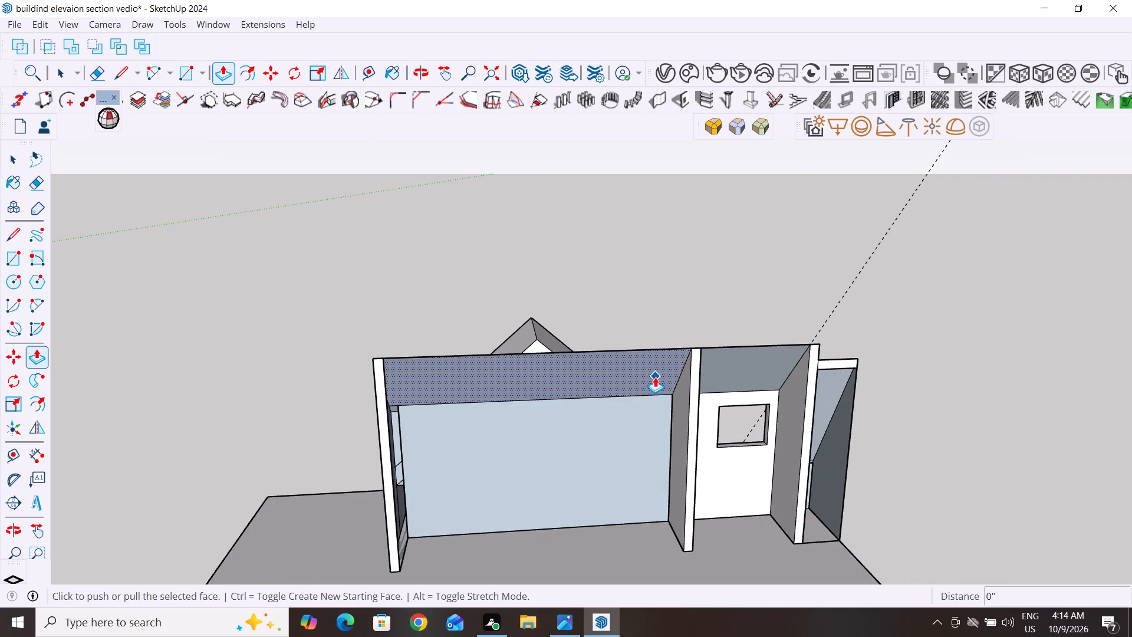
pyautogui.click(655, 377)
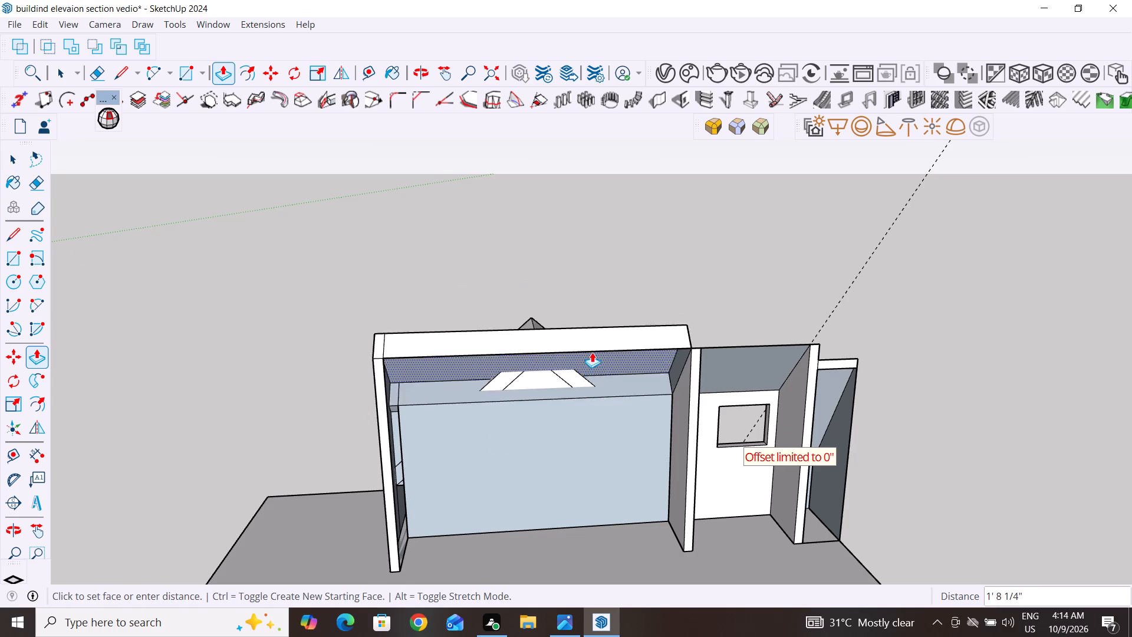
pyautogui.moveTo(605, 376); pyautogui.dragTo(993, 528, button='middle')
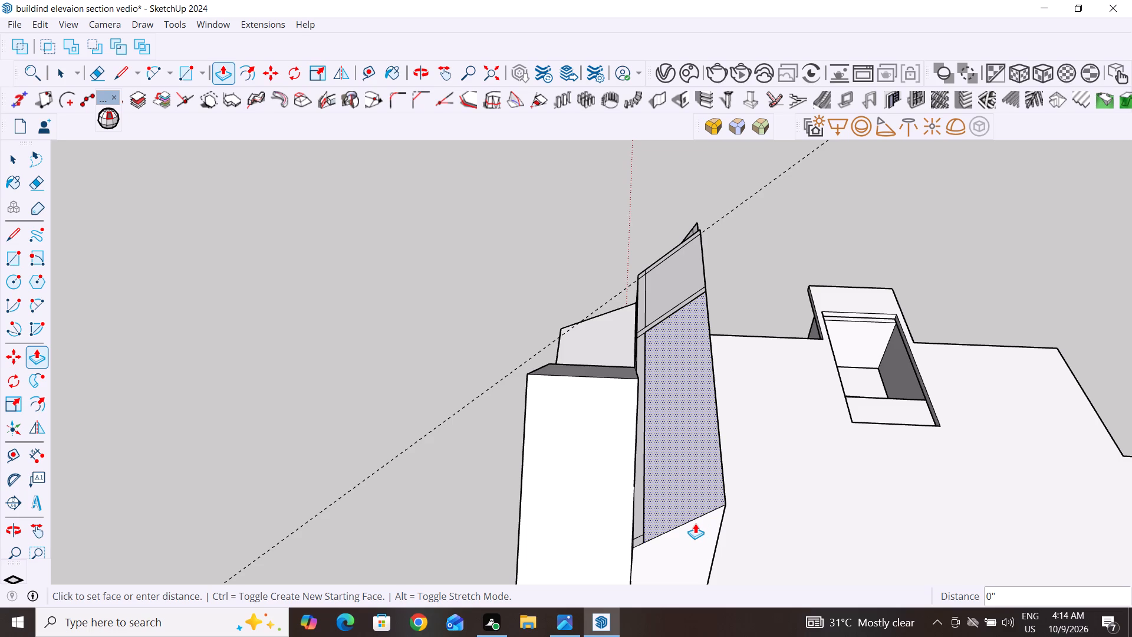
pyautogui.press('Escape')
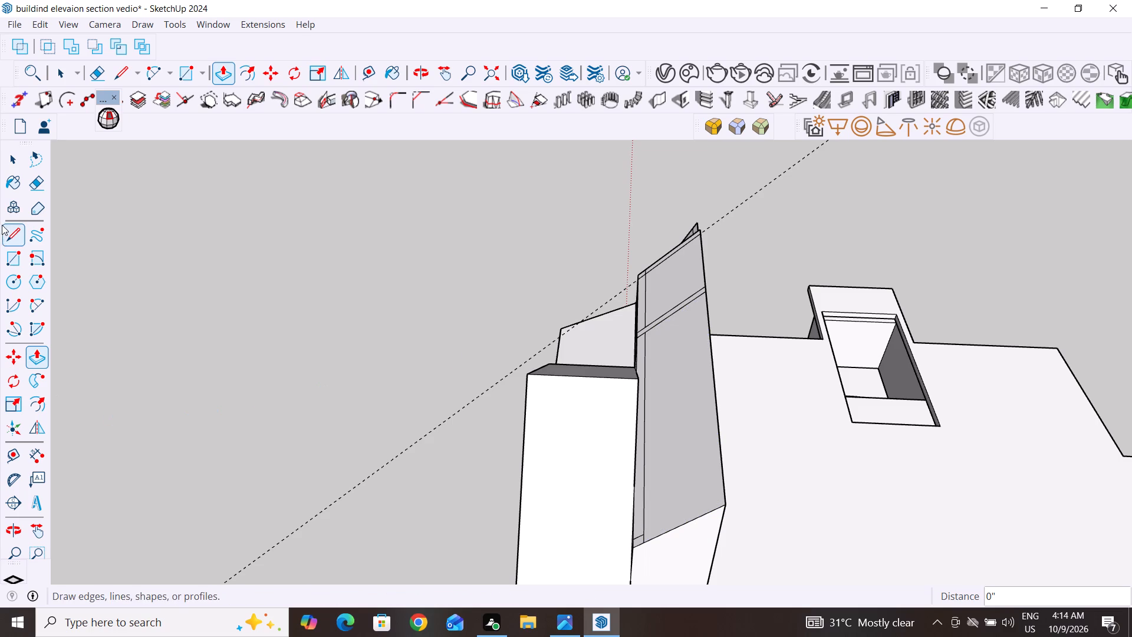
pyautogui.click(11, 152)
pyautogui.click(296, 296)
# Delete all construction guides from the model.
pyautogui.scroll(-2, 482, 465)
pyautogui.moveTo(513, 475); pyautogui.dragTo(1128, 283, button='middle')
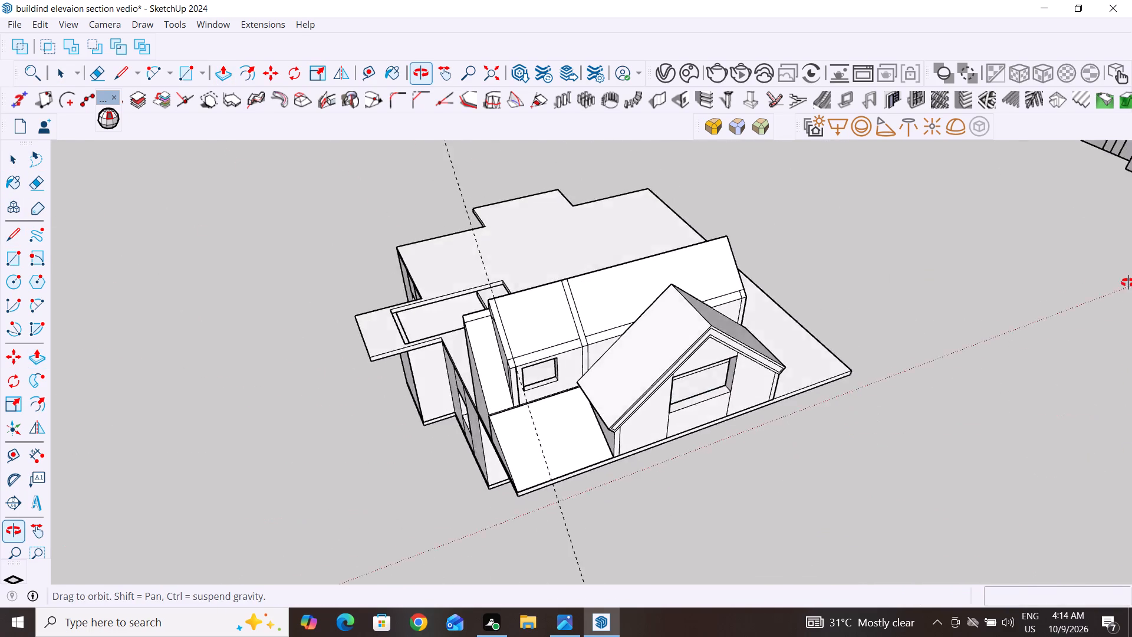
pyautogui.moveTo(1128, 283); pyautogui.dragTo(1120, 257, button='middle')
pyautogui.moveTo(827, 507); pyautogui.dragTo(953, 527, button='middle')
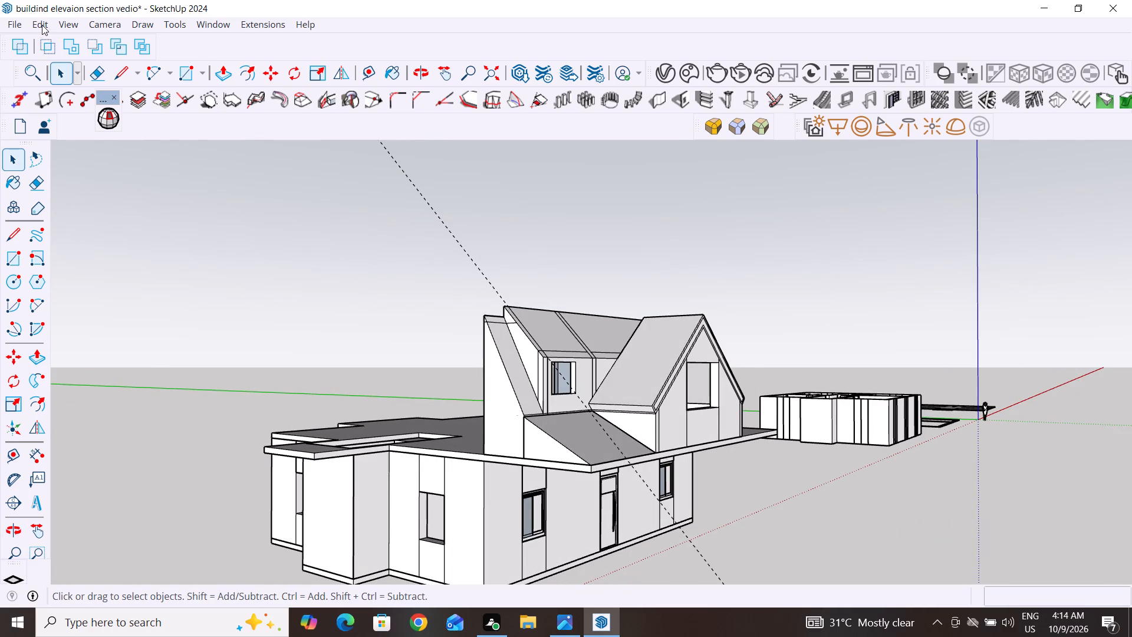
pyautogui.click(42, 25)
pyautogui.click(87, 175)
# Examine the whole house from the front and sides, checking the gable and the sloping upper-floor surface.
pyautogui.scroll(2, 832, 385)
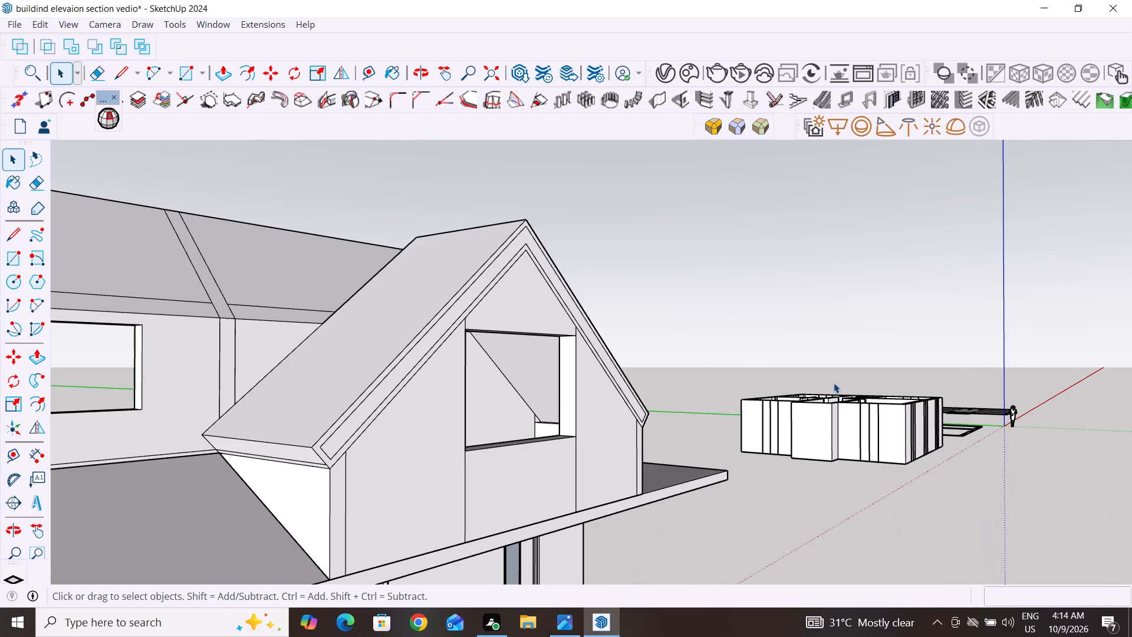
pyautogui.scroll(-2, 837, 386)
pyautogui.moveTo(790, 425); pyautogui.dragTo(720, 503, button='middle')
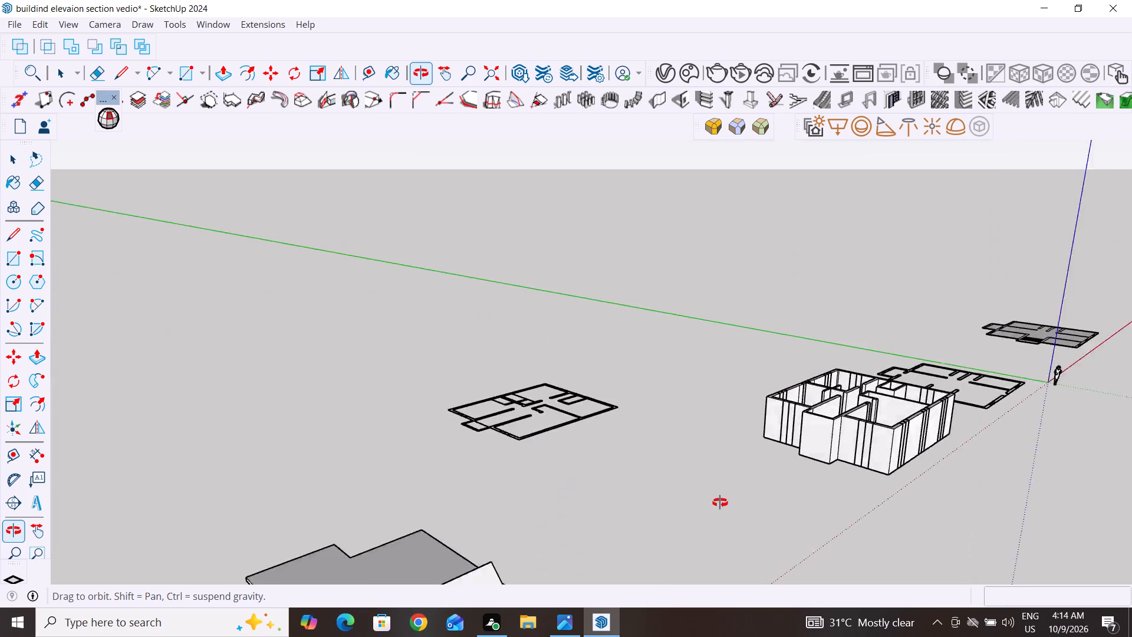
pyautogui.moveTo(720, 503); pyautogui.dragTo(682, 495, button='middle')
pyautogui.scroll(-4, 785, 412)
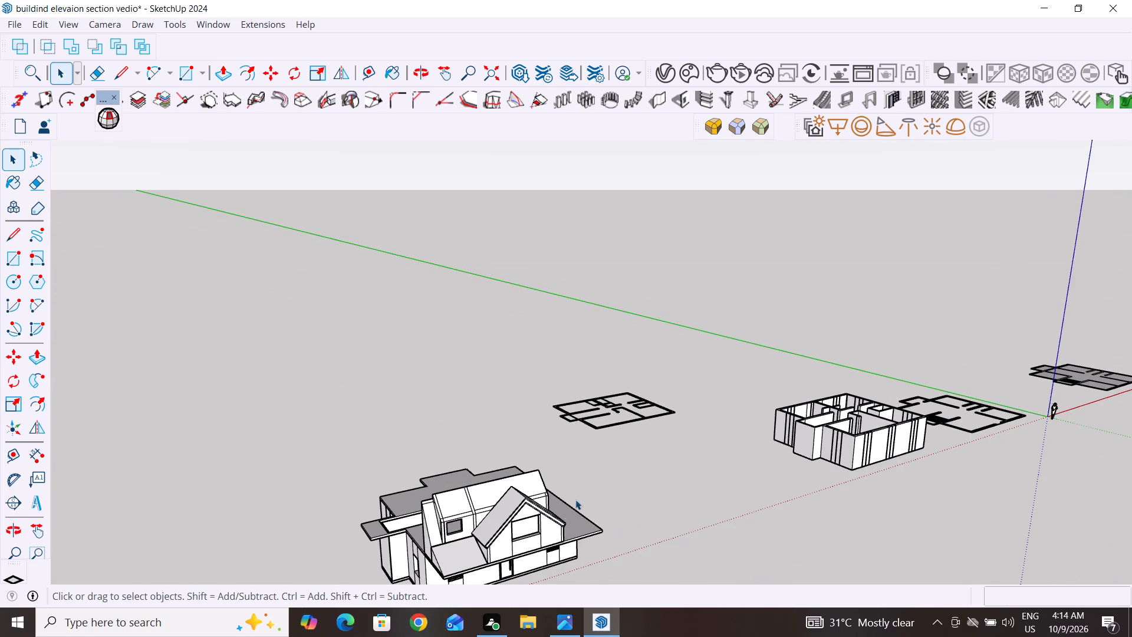
pyautogui.scroll(-2, 658, 429)
pyautogui.scroll(3, 574, 543)
pyautogui.scroll(8, 493, 561)
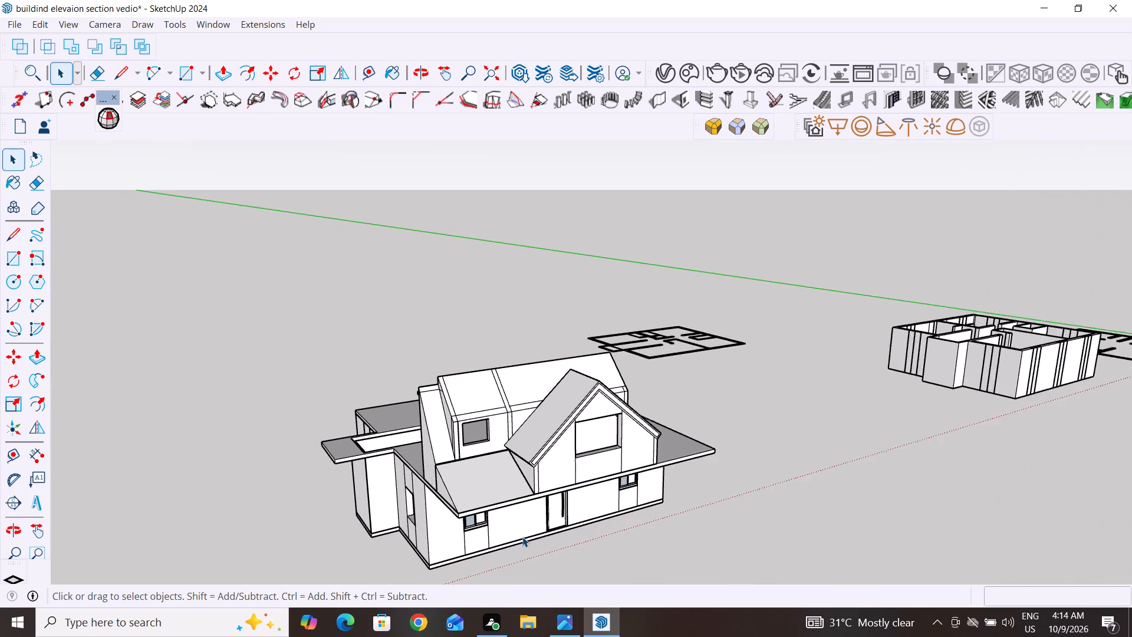
pyautogui.moveTo(573, 536); pyautogui.dragTo(436, 442, button='middle')
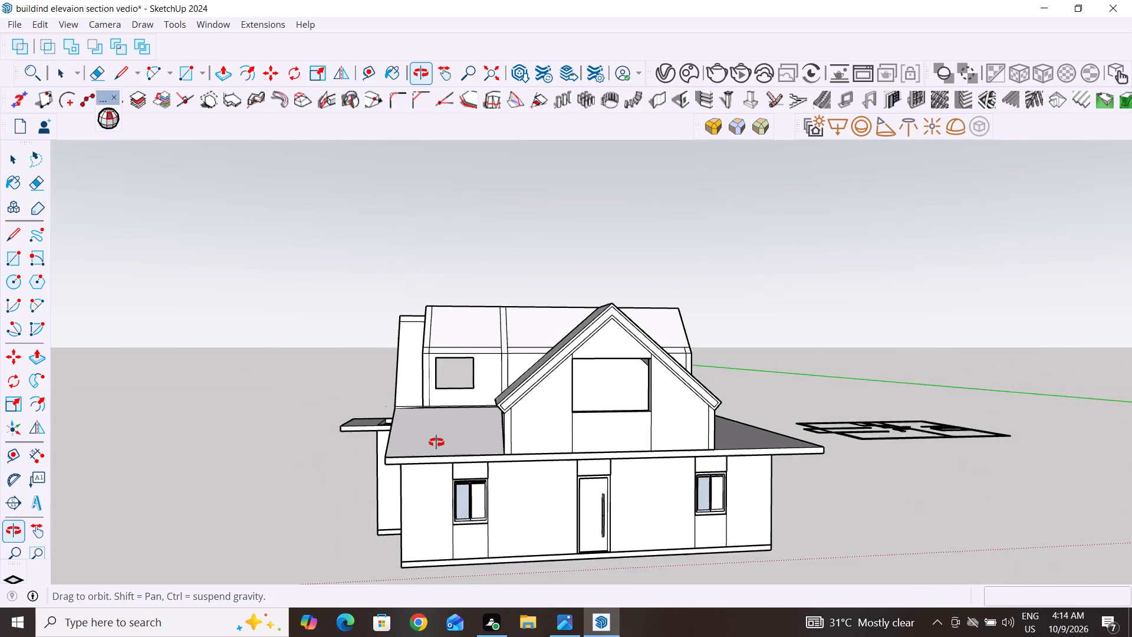
pyautogui.moveTo(436, 442); pyautogui.dragTo(325, 461, button='middle')
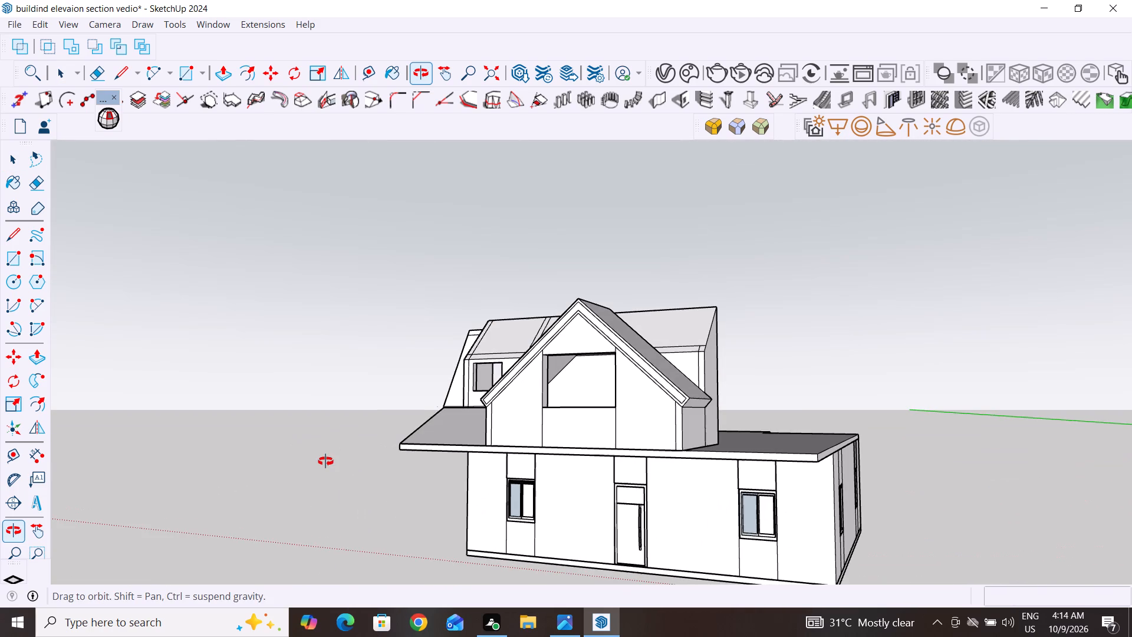
pyautogui.moveTo(325, 461); pyautogui.dragTo(437, 444, button='middle')
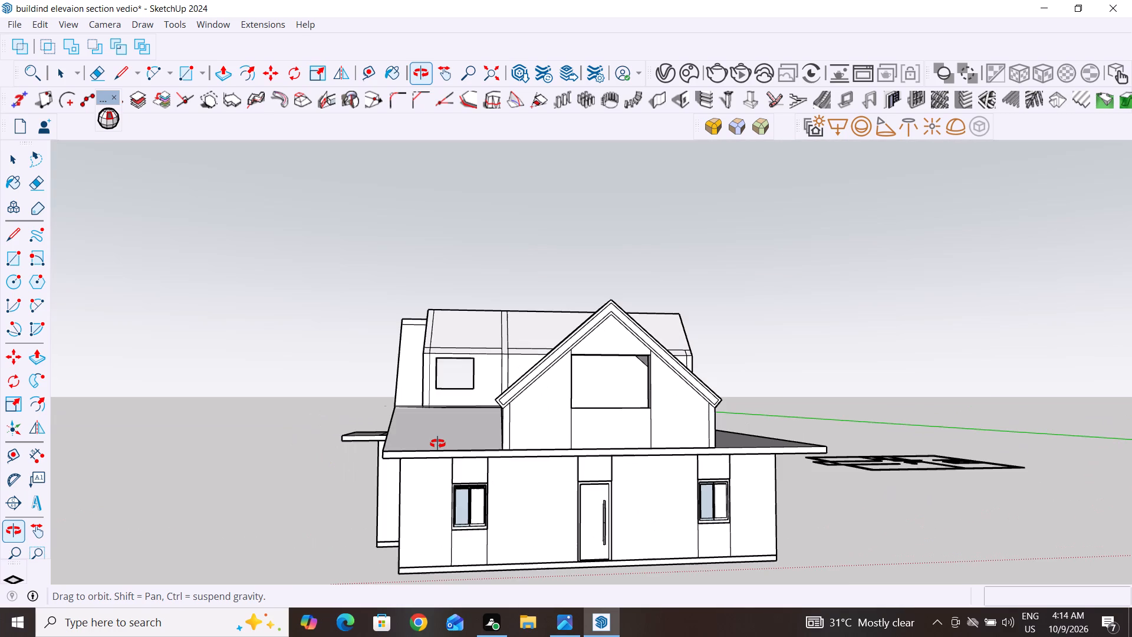
pyautogui.moveTo(437, 444); pyautogui.dragTo(394, 448, button='middle')
pyautogui.scroll(1, 686, 411)
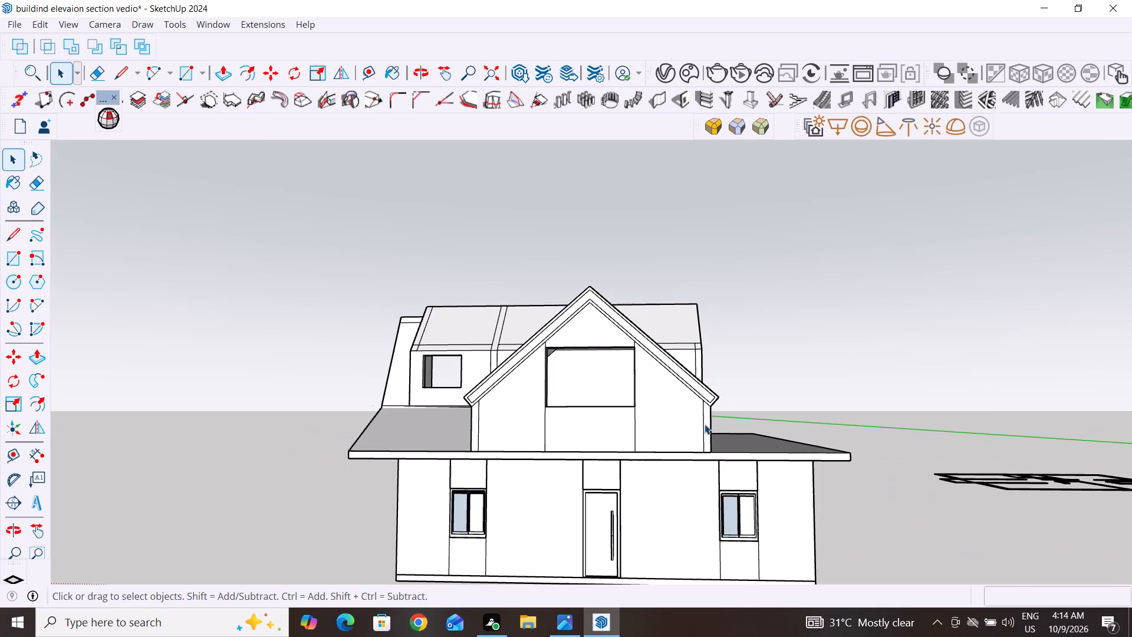
# Examine the house from the front and both sides, checking the lower roof slab beside the gable.
pyautogui.moveTo(704, 424); pyautogui.dragTo(736, 485, button='middle')
pyautogui.click(434, 441)
pyautogui.moveTo(527, 506); pyautogui.dragTo(666, 517, button='middle')
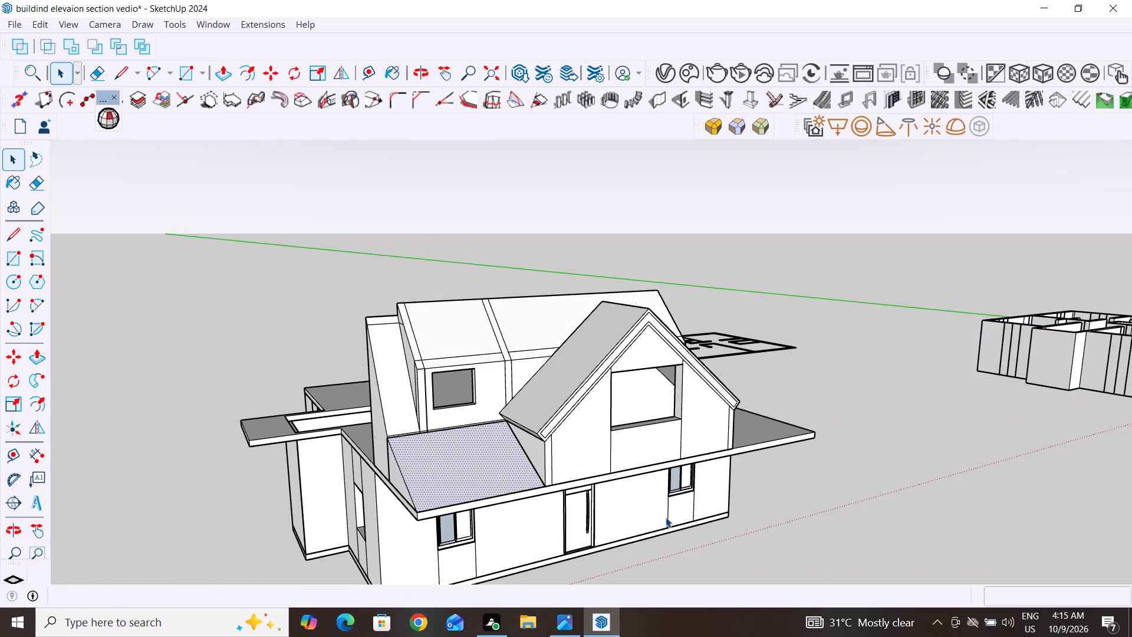
pyautogui.moveTo(1121, 475); pyautogui.dragTo(1007, 483, button='middle')
pyautogui.moveTo(1007, 483); pyautogui.dragTo(861, 471, button='middle')
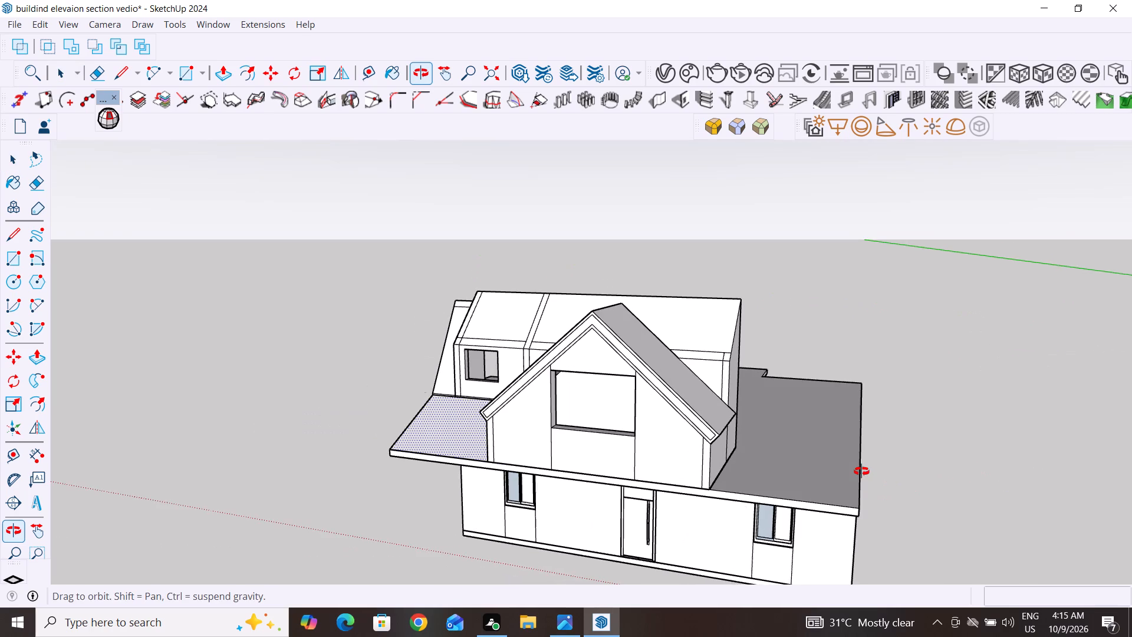
pyautogui.moveTo(861, 471); pyautogui.dragTo(883, 470, button='middle')
pyautogui.click(446, 428)
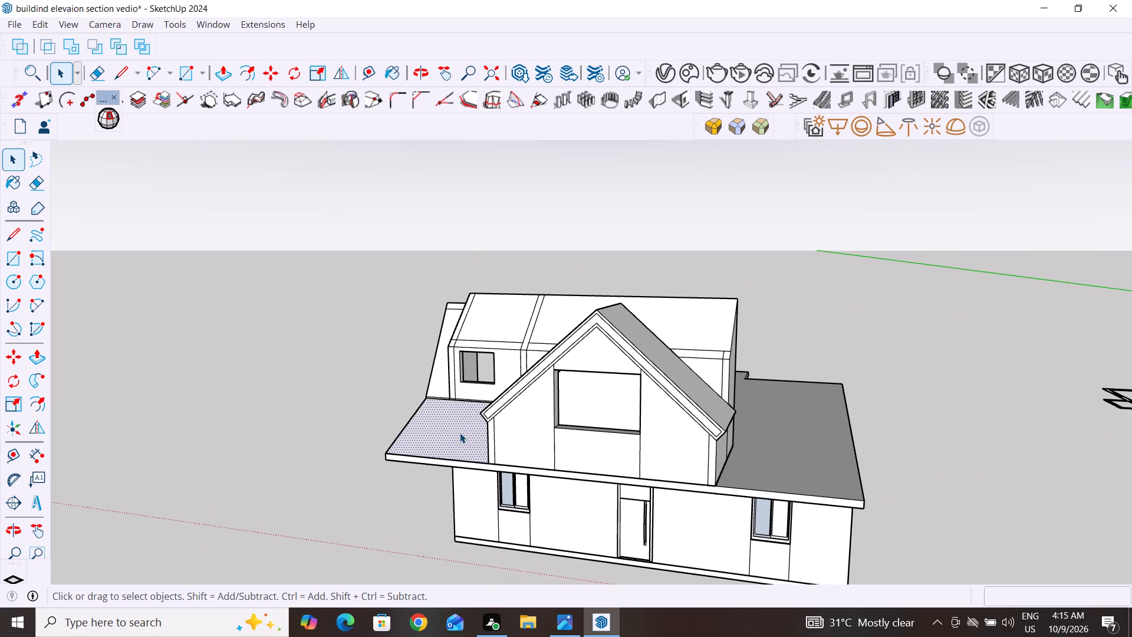
pyautogui.press('m')
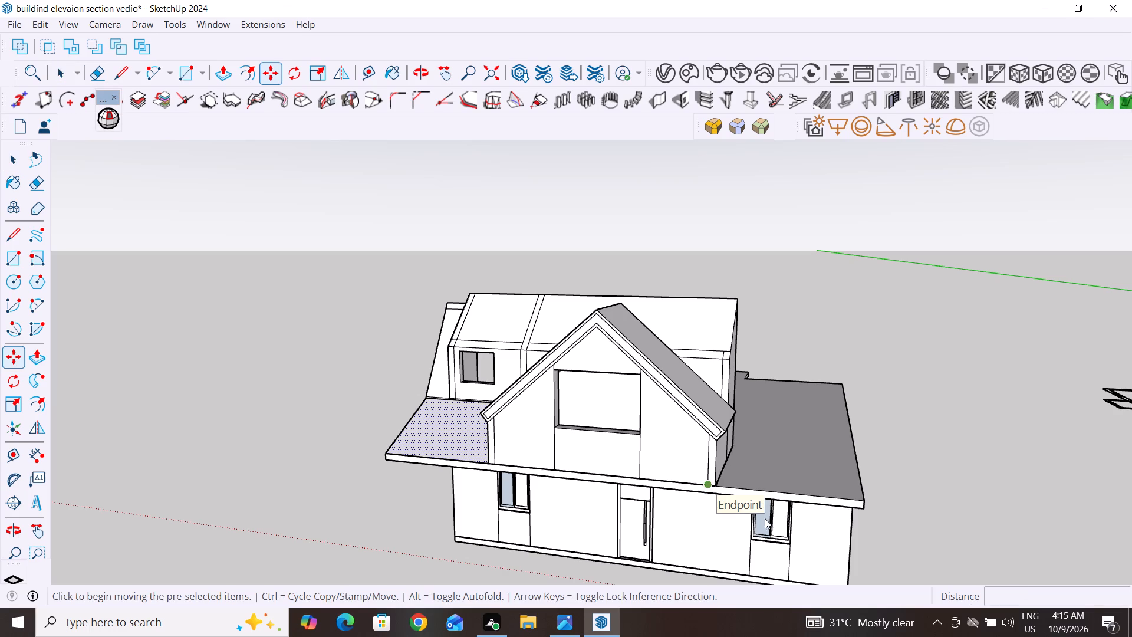
pyautogui.click(17, 163)
pyautogui.click(300, 349)
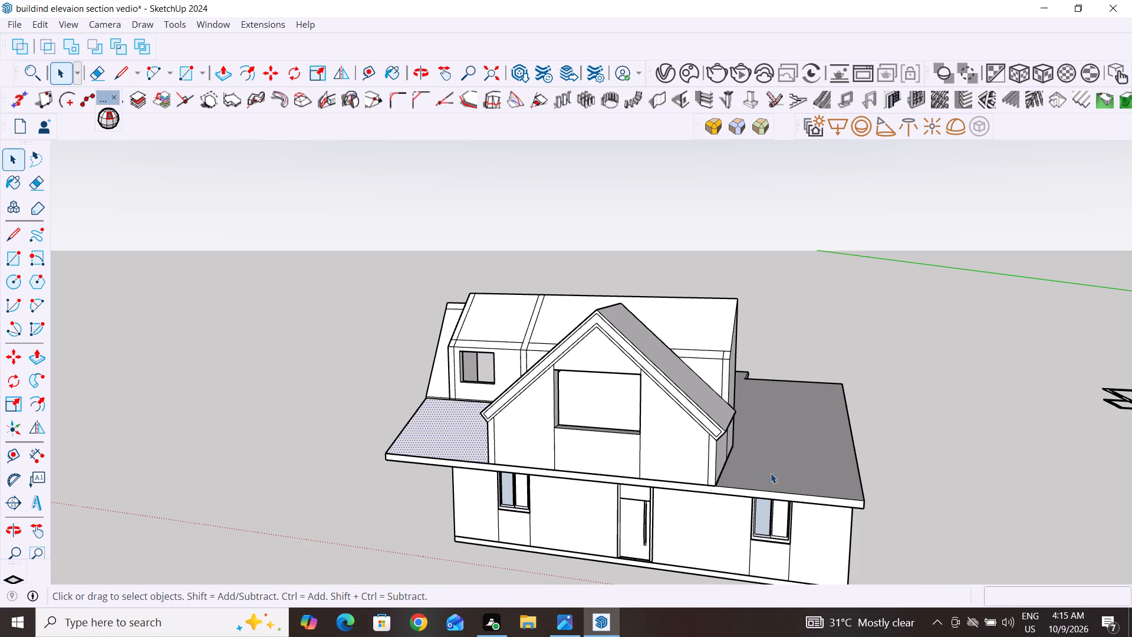
# Draw a line from the side wall's upper corner about 4' 3" down its slope, continuing about 4' 4 1/2" to the wall's front edge.
pyautogui.moveTo(891, 436); pyautogui.dragTo(674, 408, button='middle')
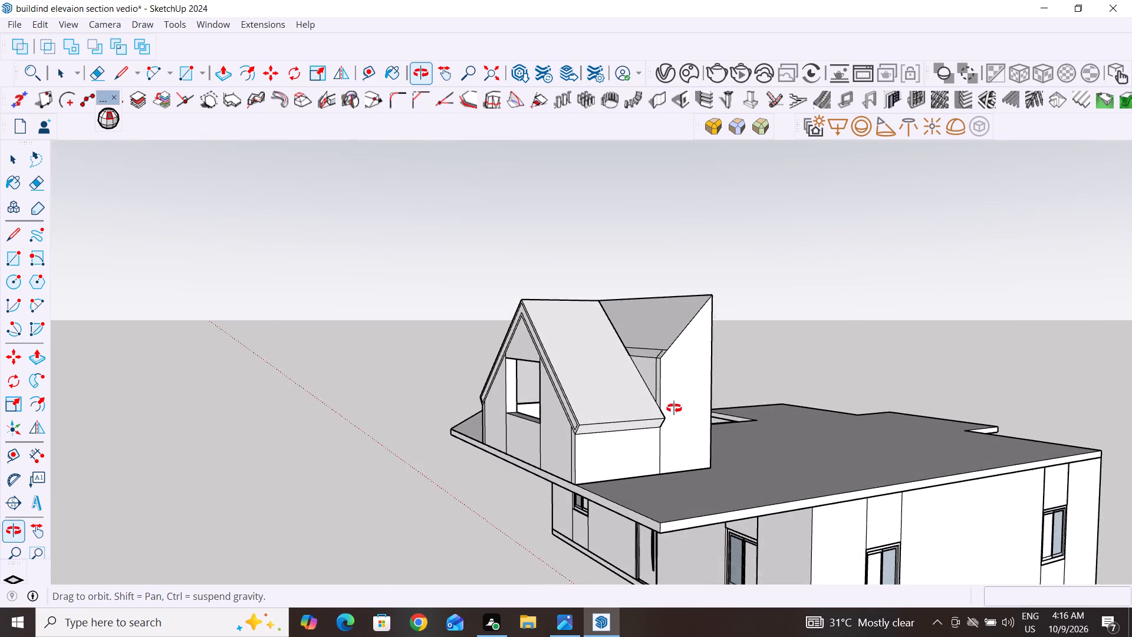
pyautogui.moveTo(674, 408); pyautogui.dragTo(626, 416, button='middle')
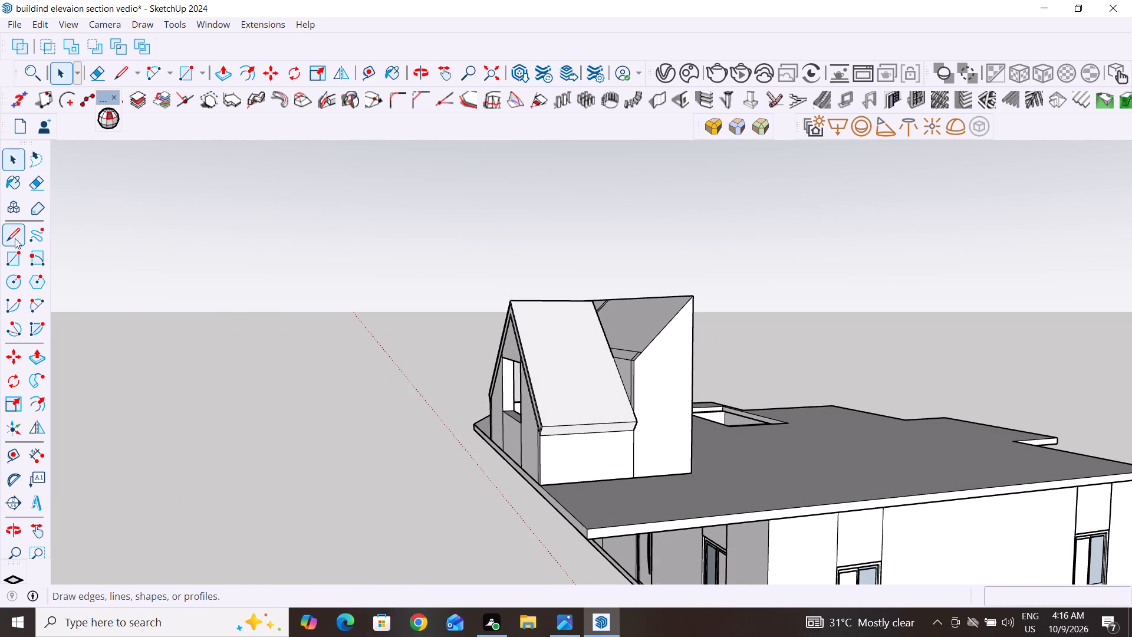
pyautogui.click(14, 235)
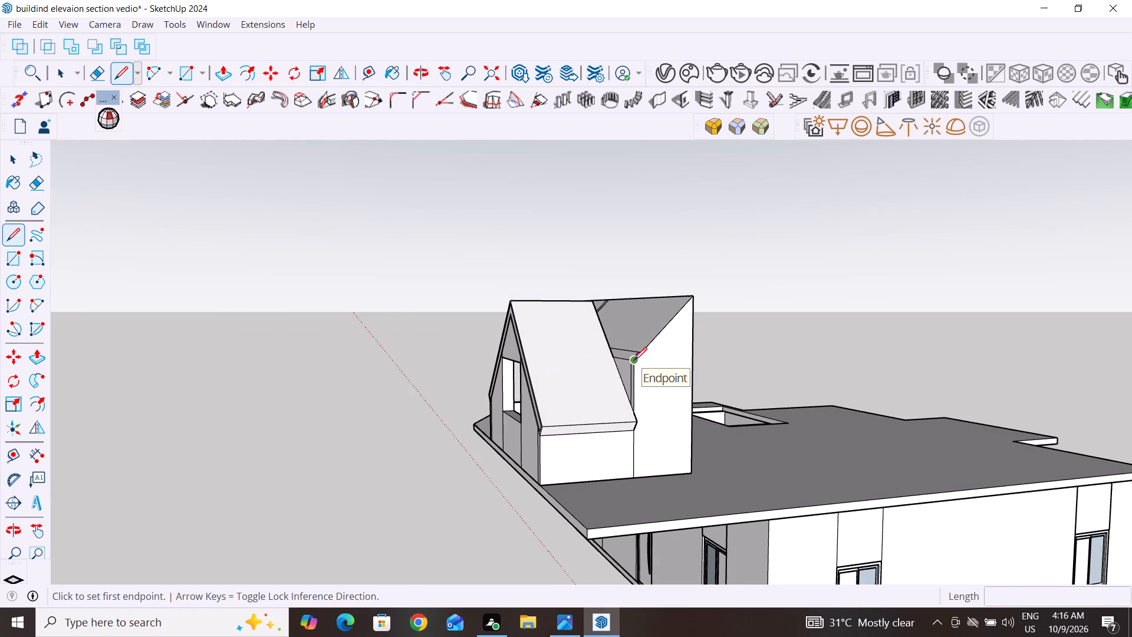
pyautogui.click(634, 360)
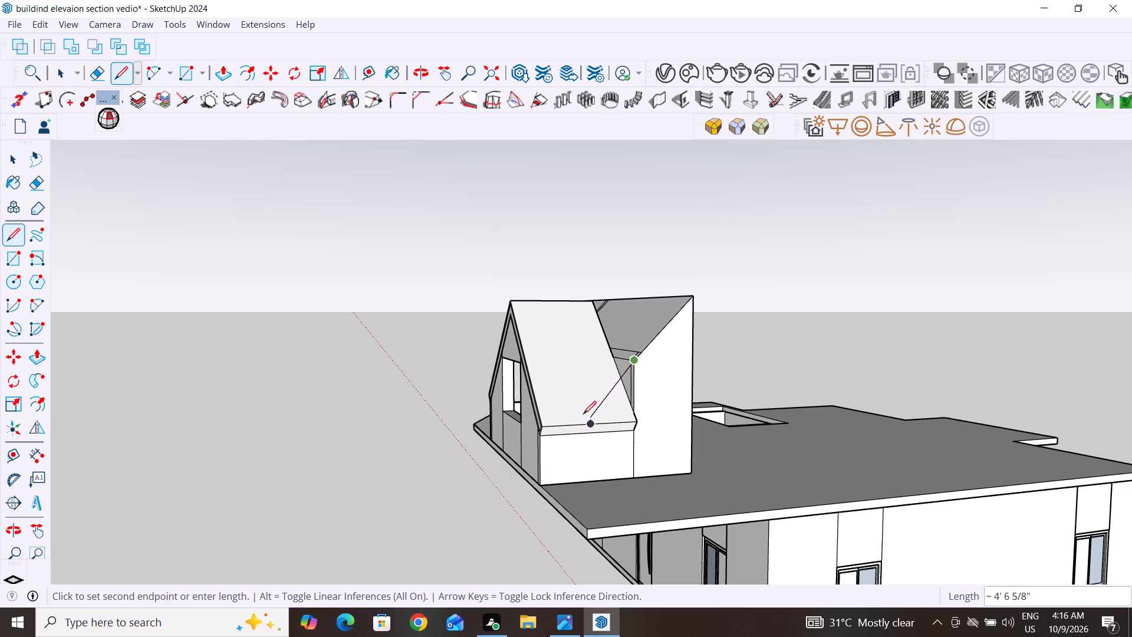
pyautogui.scroll(4, 598, 410)
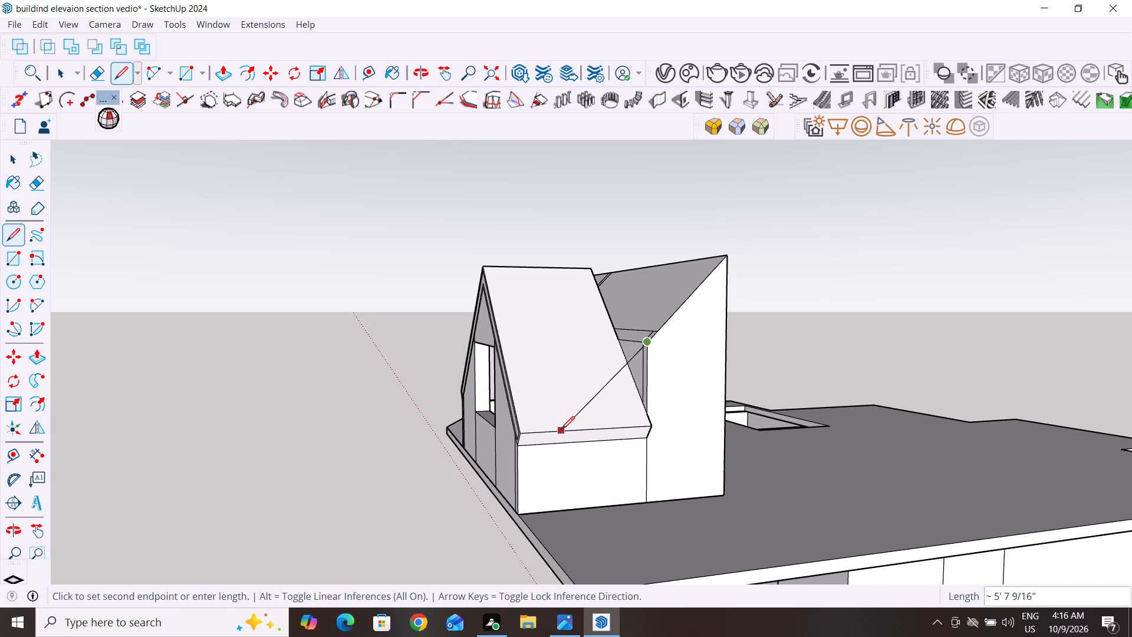
pyautogui.click(588, 405)
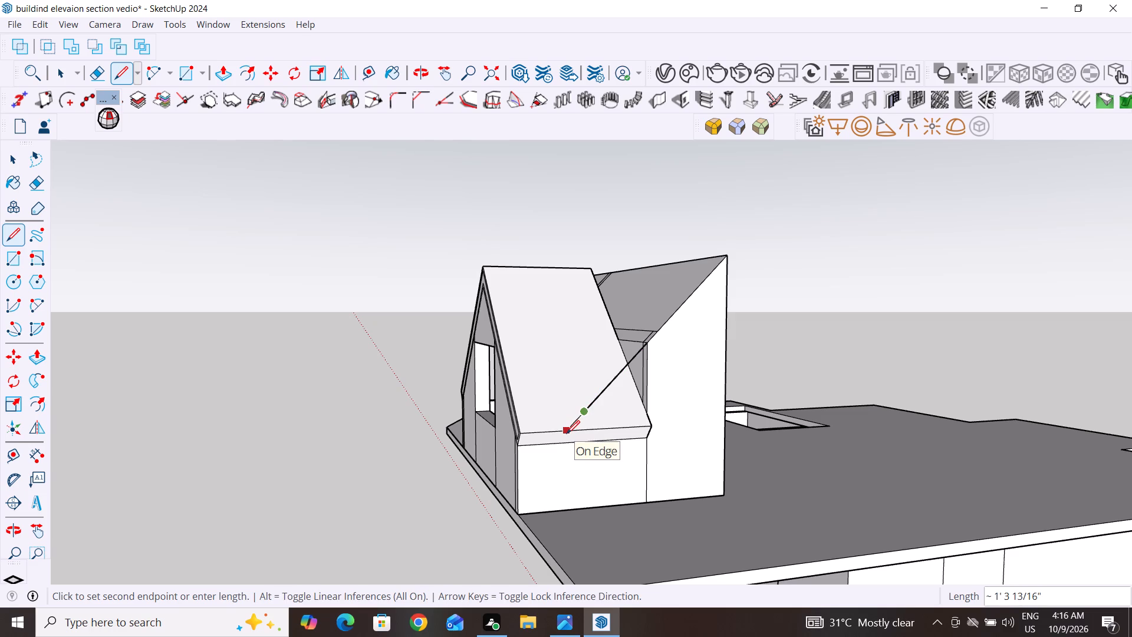
pyautogui.scroll(10, 567, 434)
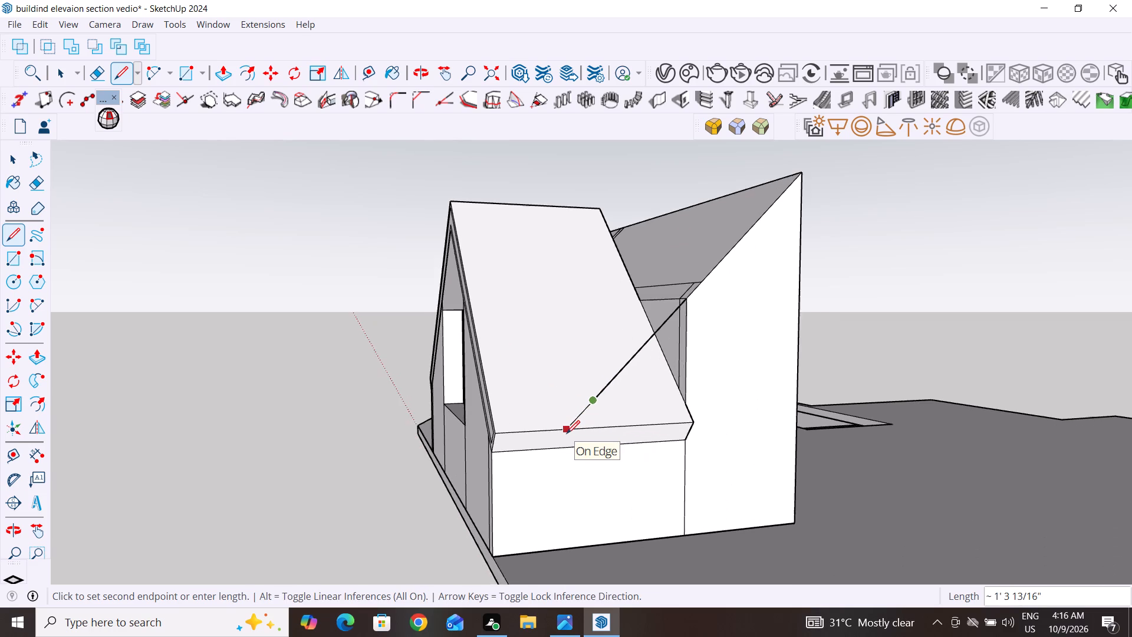
pyautogui.scroll(3, 567, 434)
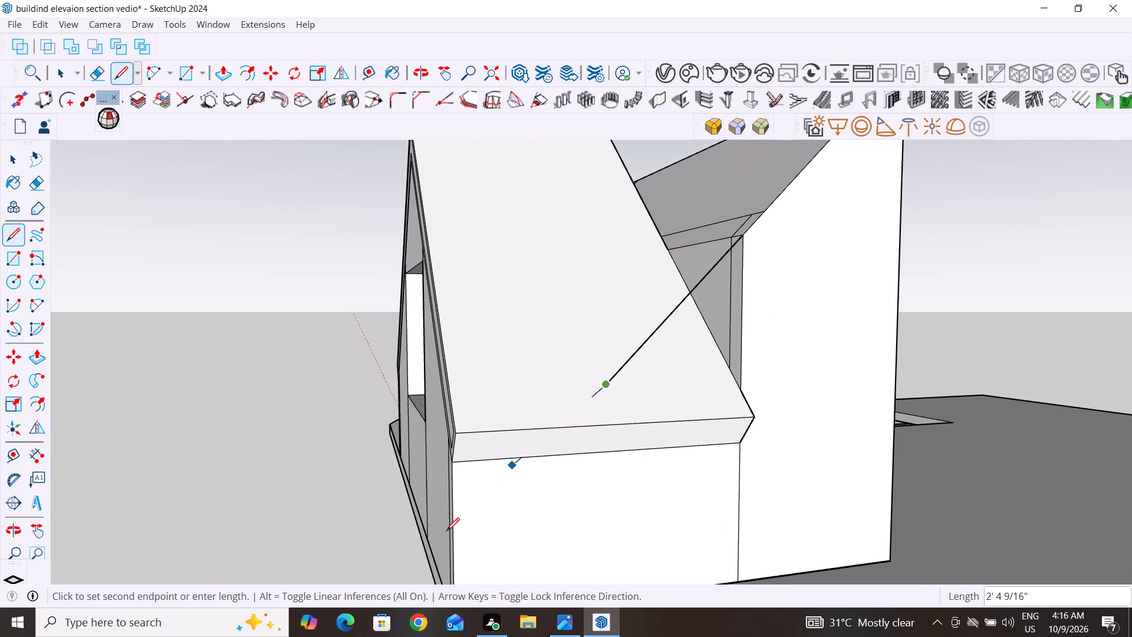
pyautogui.scroll(-1, 437, 521)
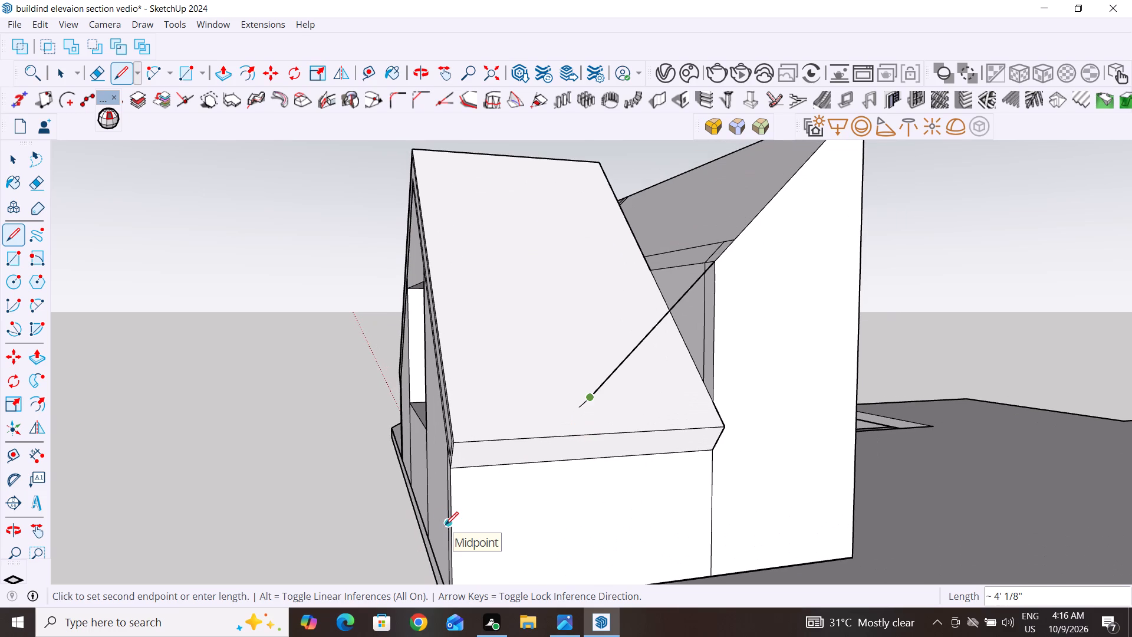
pyautogui.click(452, 554)
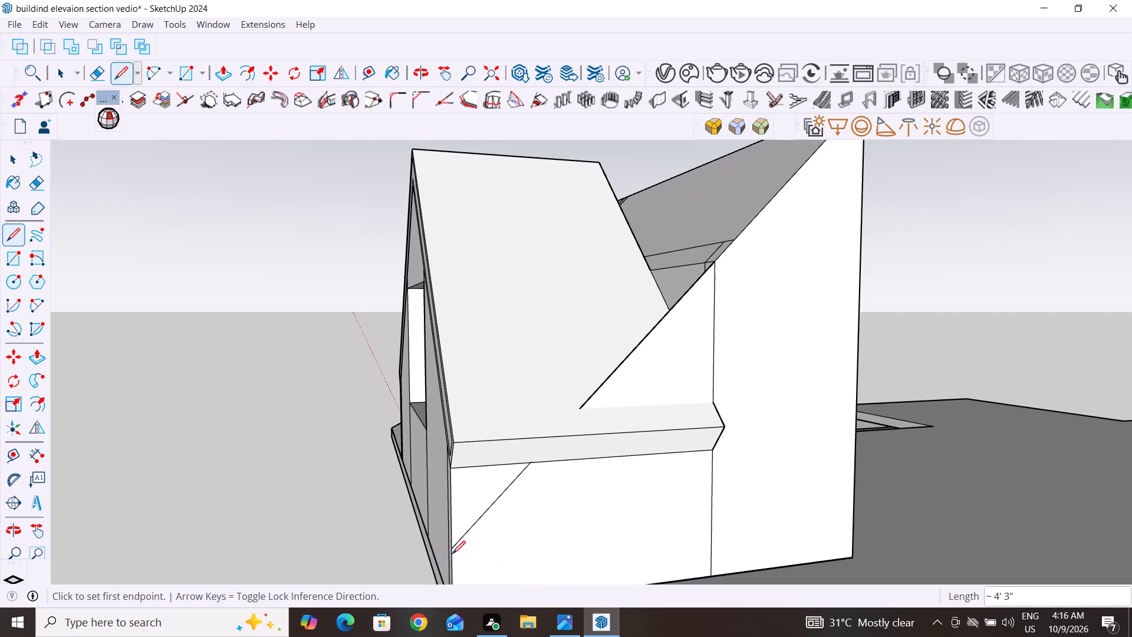
pyautogui.press('Escape')
pyautogui.scroll(-4, 802, 448)
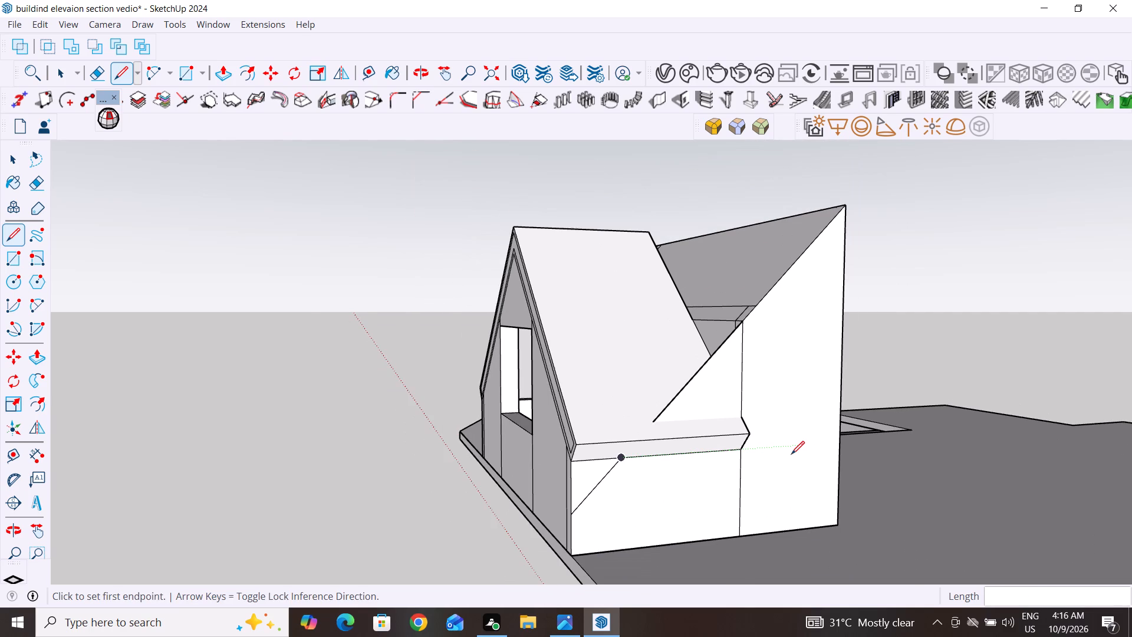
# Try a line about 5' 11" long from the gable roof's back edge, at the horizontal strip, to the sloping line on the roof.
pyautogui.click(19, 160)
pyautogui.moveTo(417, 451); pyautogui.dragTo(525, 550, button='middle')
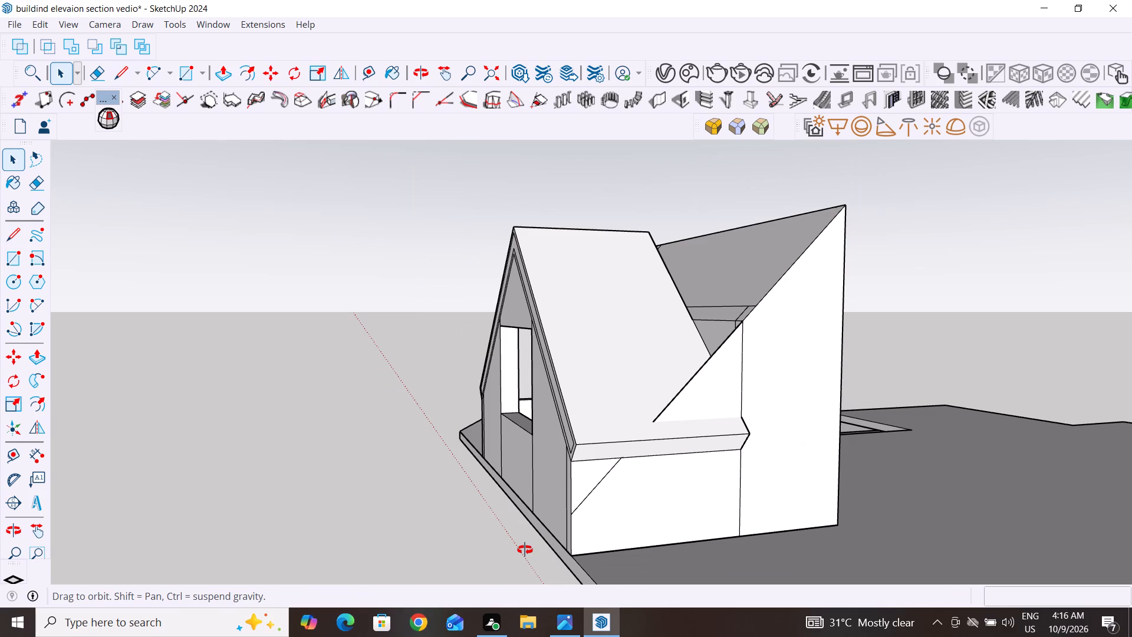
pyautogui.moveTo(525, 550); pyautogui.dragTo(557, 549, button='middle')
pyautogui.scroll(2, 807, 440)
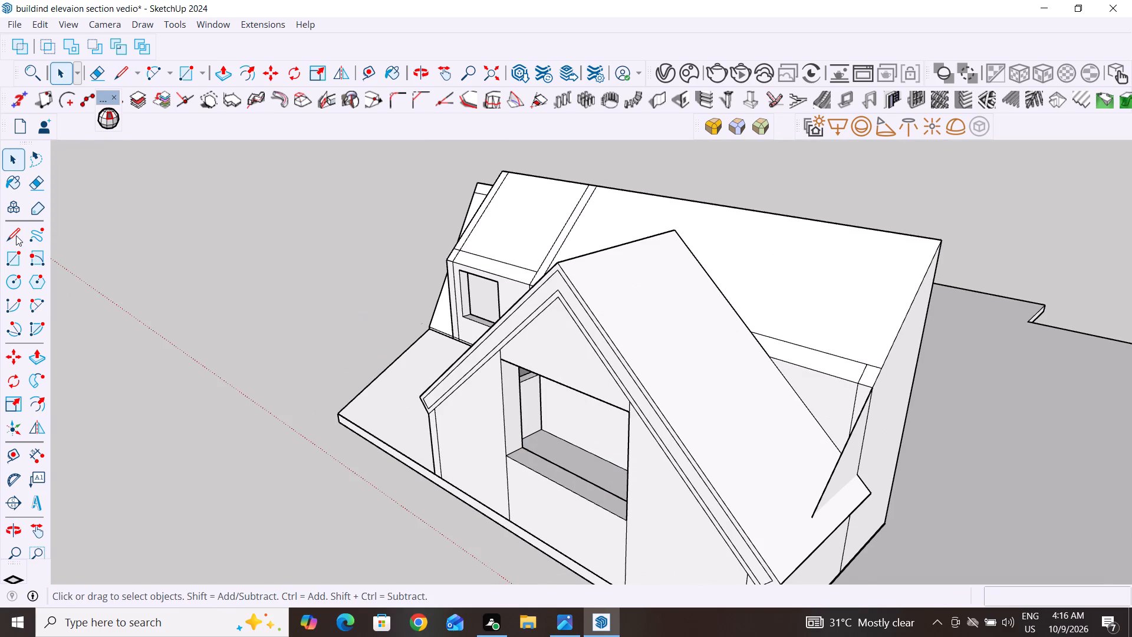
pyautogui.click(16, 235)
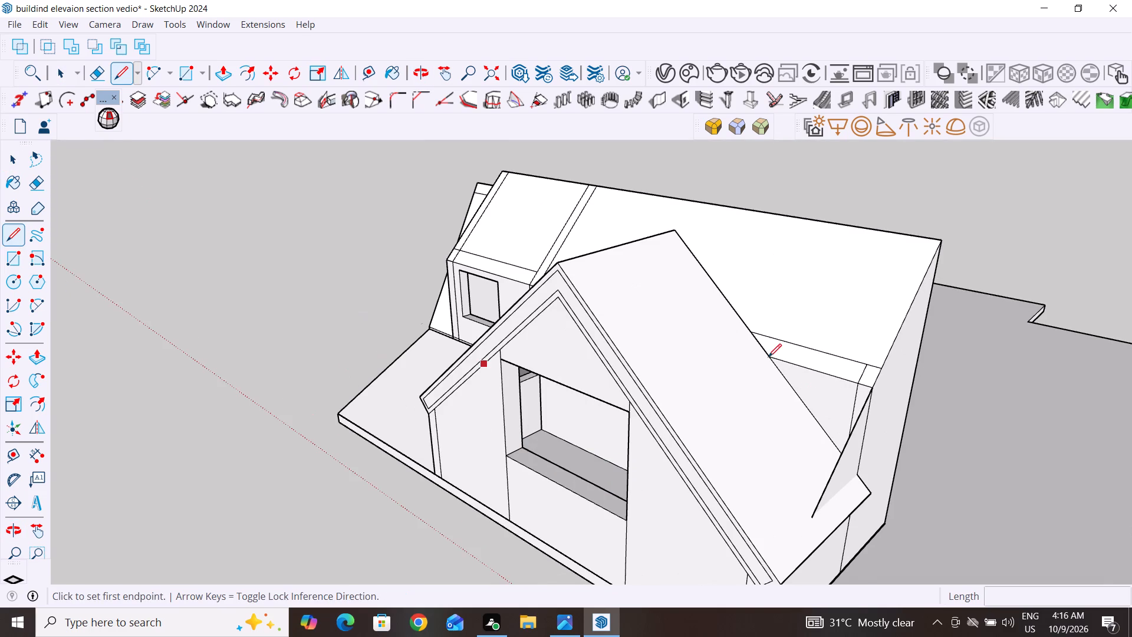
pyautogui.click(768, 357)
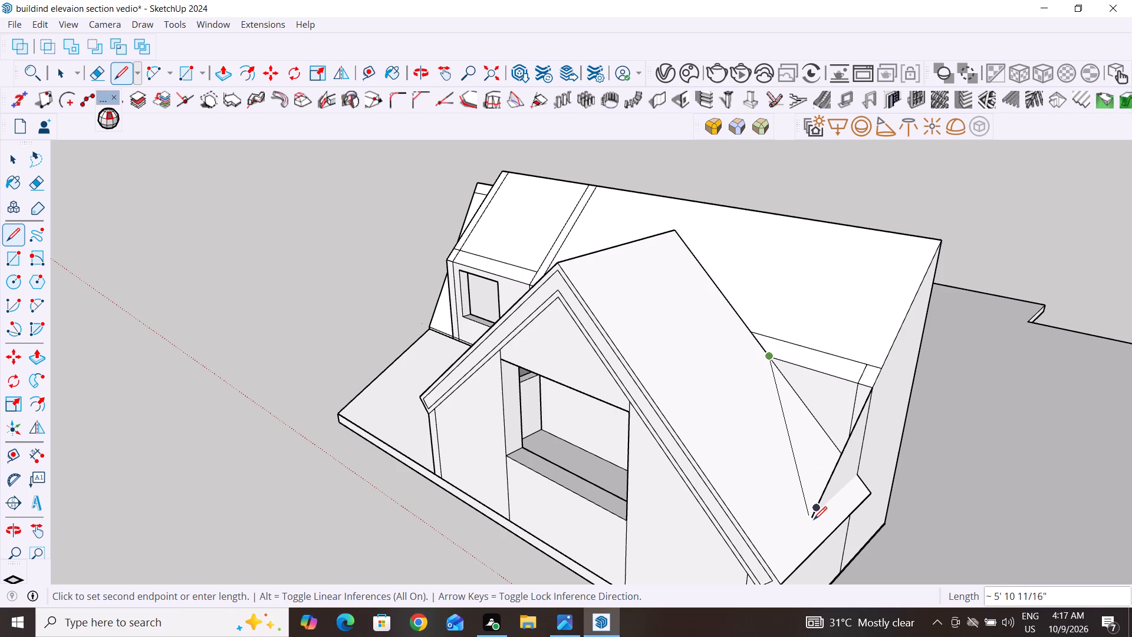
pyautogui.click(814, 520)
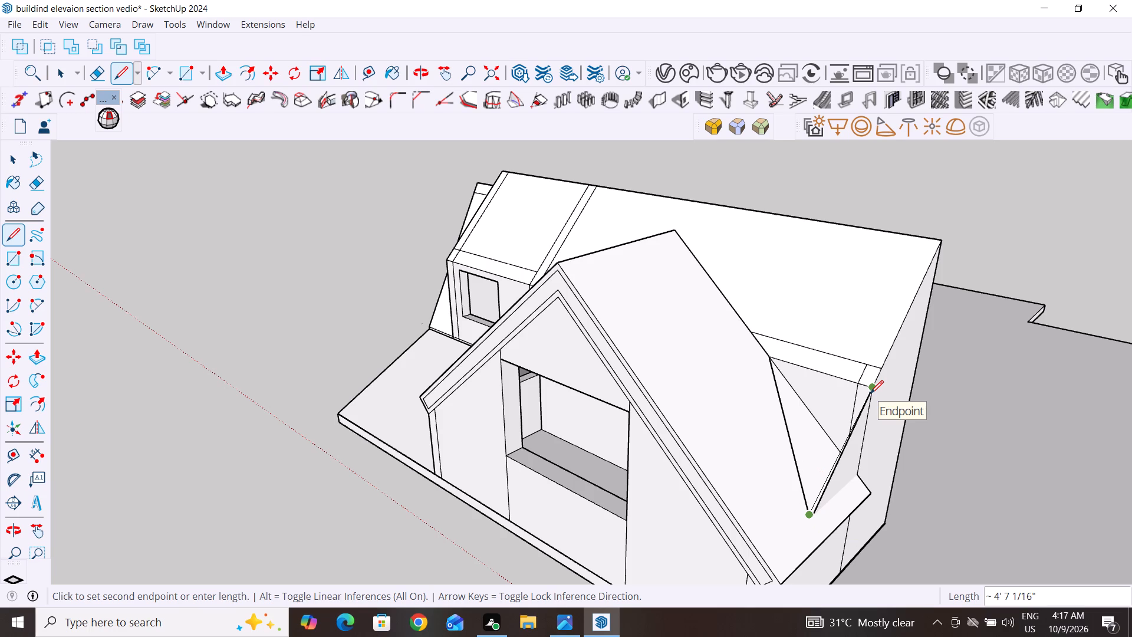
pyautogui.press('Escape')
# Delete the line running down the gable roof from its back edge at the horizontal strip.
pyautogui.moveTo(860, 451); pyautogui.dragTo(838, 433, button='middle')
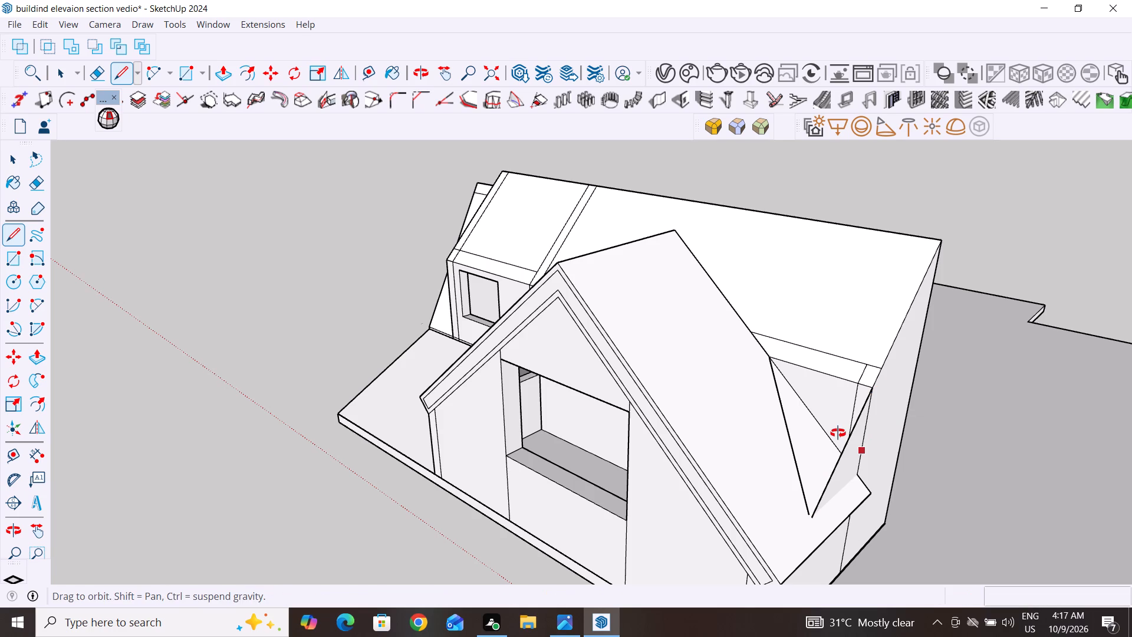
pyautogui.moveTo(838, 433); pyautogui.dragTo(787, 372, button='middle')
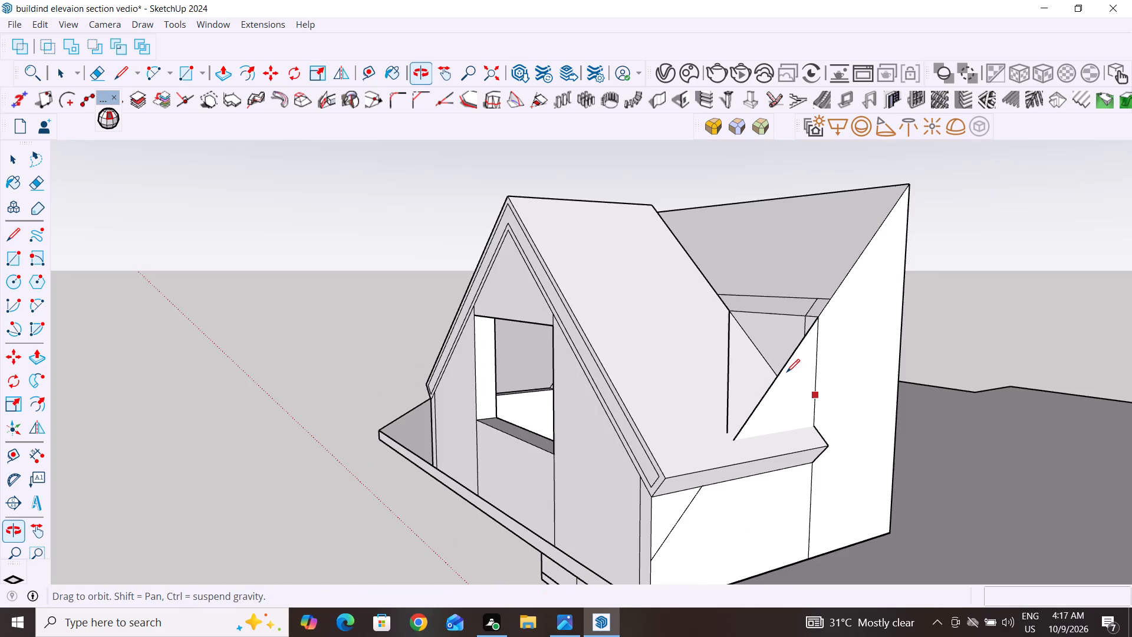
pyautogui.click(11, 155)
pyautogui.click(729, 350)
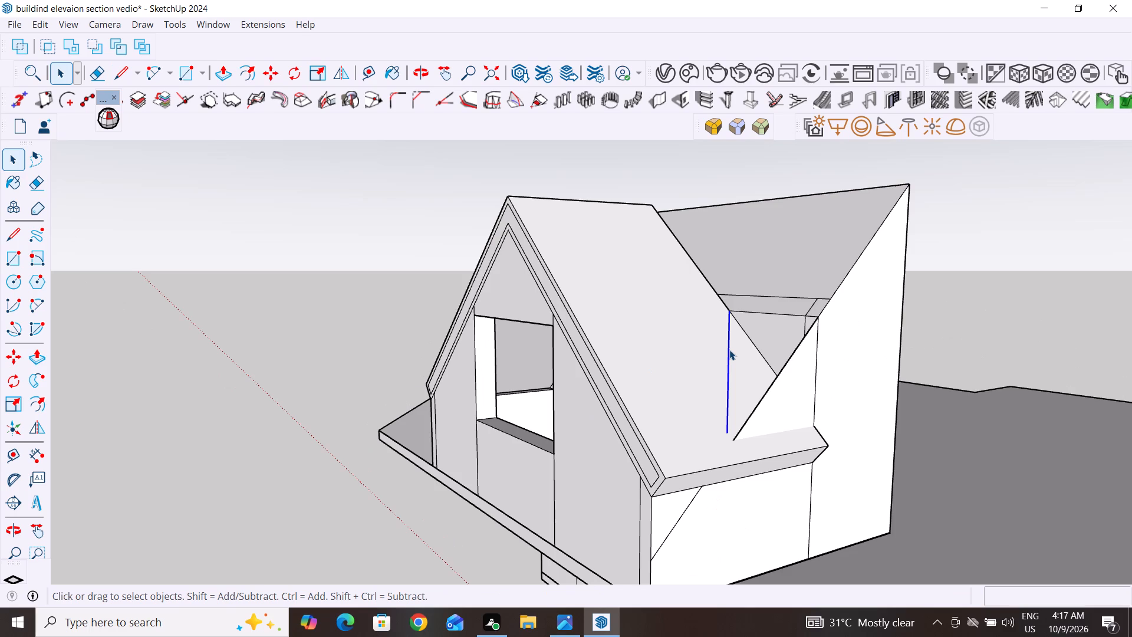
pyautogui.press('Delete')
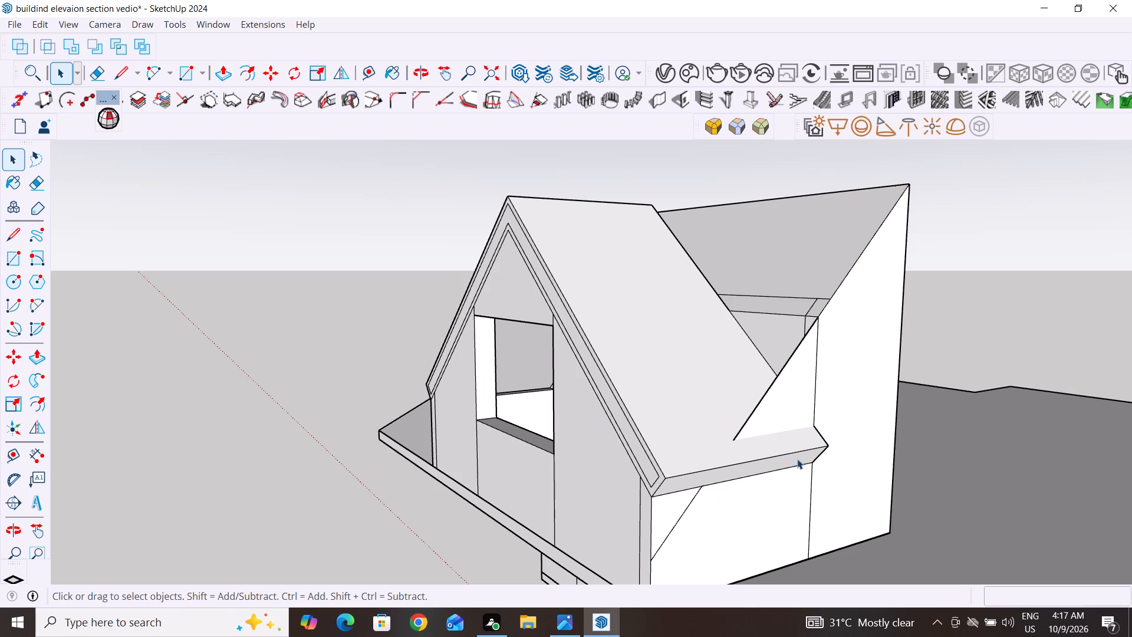
# Push/Pull the triangular side wall face above the gable's eave by 3' 11 3/8" towards the gable roof's back edge.
pyautogui.moveTo(827, 379); pyautogui.dragTo(831, 330, button='middle')
pyautogui.scroll(1, 827, 378)
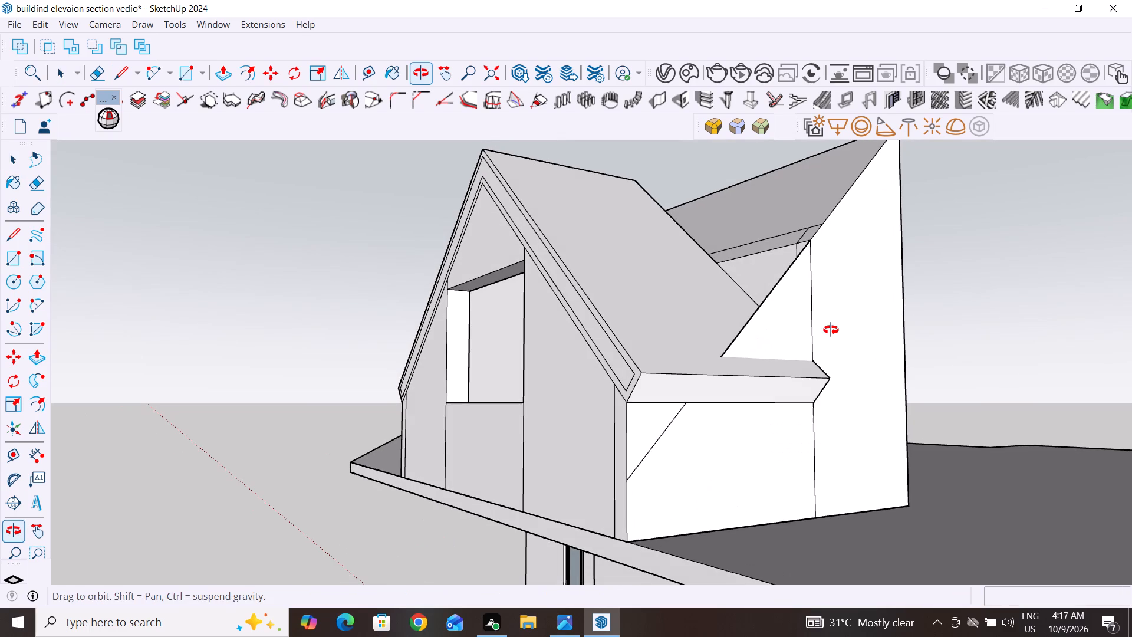
pyautogui.moveTo(831, 330); pyautogui.dragTo(978, 420, button='middle')
pyautogui.moveTo(909, 422); pyautogui.dragTo(855, 385, button='middle')
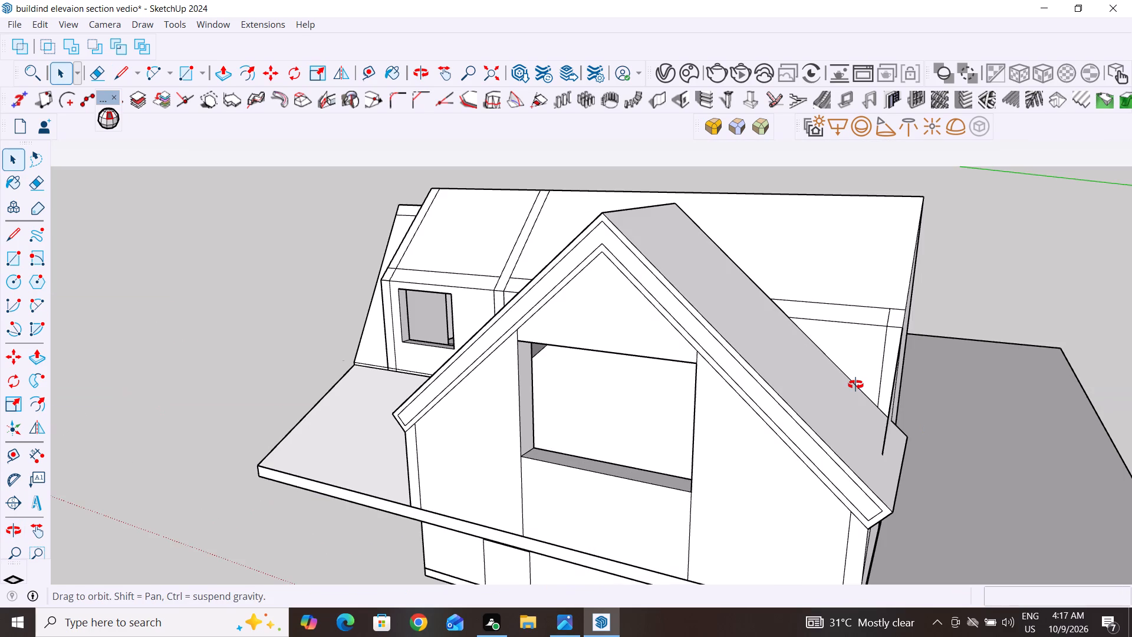
pyautogui.moveTo(855, 385); pyautogui.dragTo(825, 367, button='middle')
pyautogui.click(854, 370)
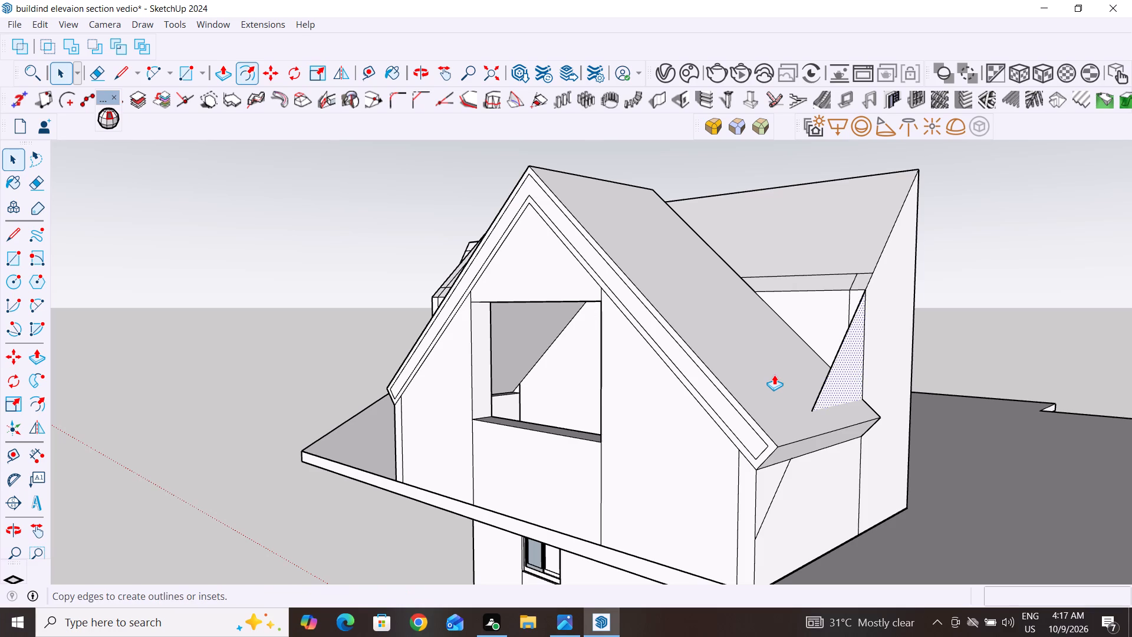
pyautogui.click(227, 74)
pyautogui.click(846, 368)
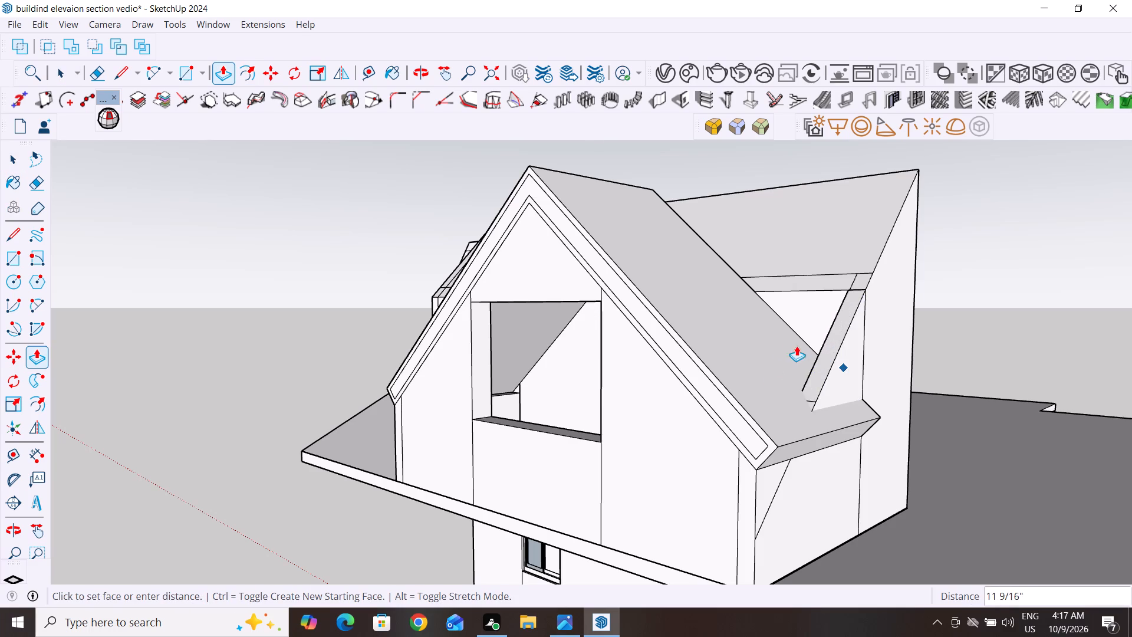
pyautogui.click(724, 298)
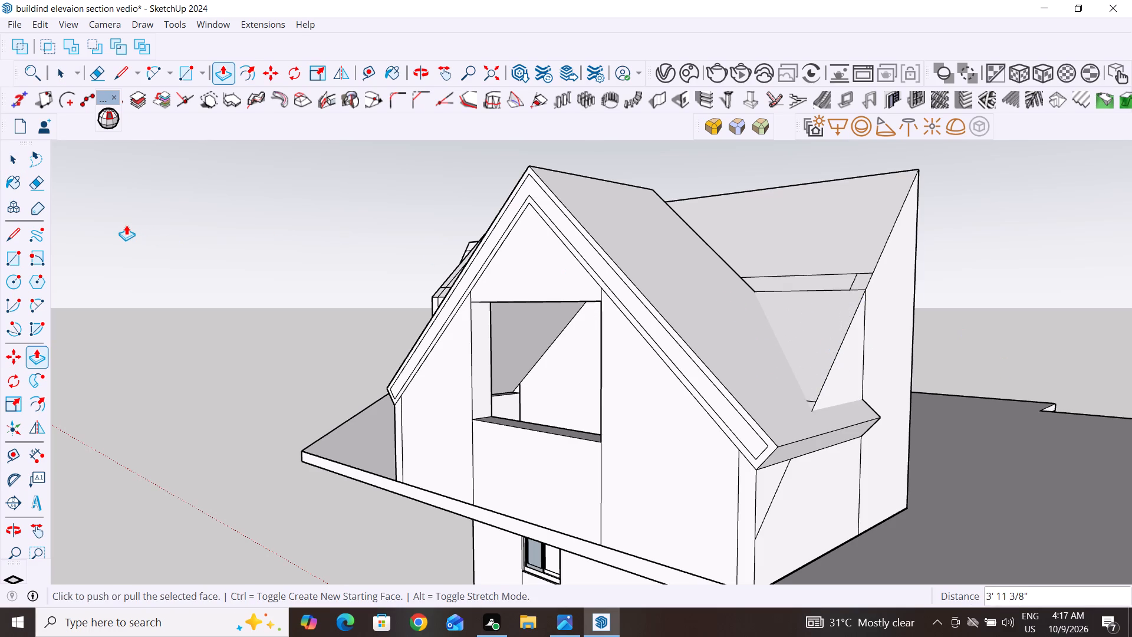
# Delete the vertical face at the rear that closes off the gable's interior beneath the sloping surface.
pyautogui.click(15, 156)
pyautogui.moveTo(904, 351); pyautogui.dragTo(340, 397, button='middle')
pyautogui.click(480, 346)
pyautogui.press('Delete')
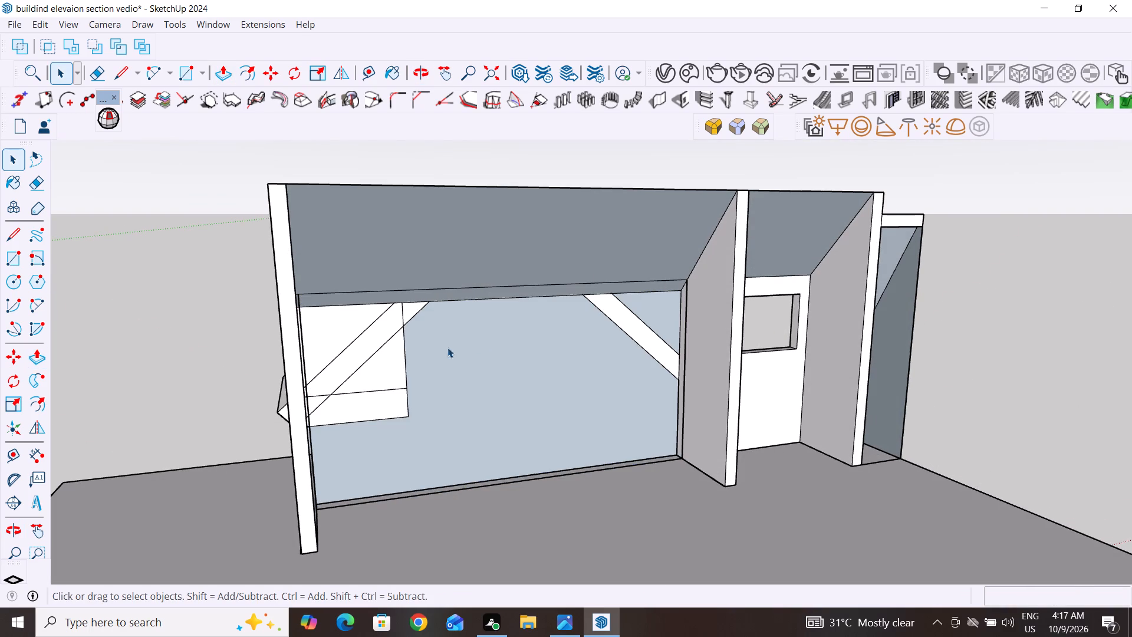
pyautogui.moveTo(427, 436); pyautogui.dragTo(452, 478, button='middle')
pyautogui.click(420, 431)
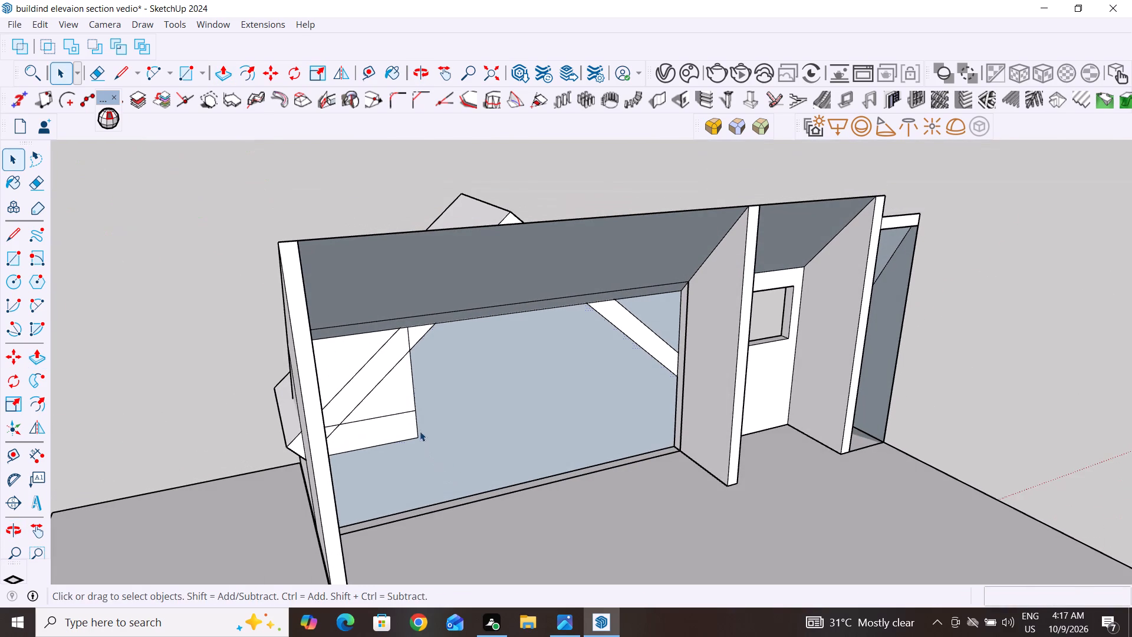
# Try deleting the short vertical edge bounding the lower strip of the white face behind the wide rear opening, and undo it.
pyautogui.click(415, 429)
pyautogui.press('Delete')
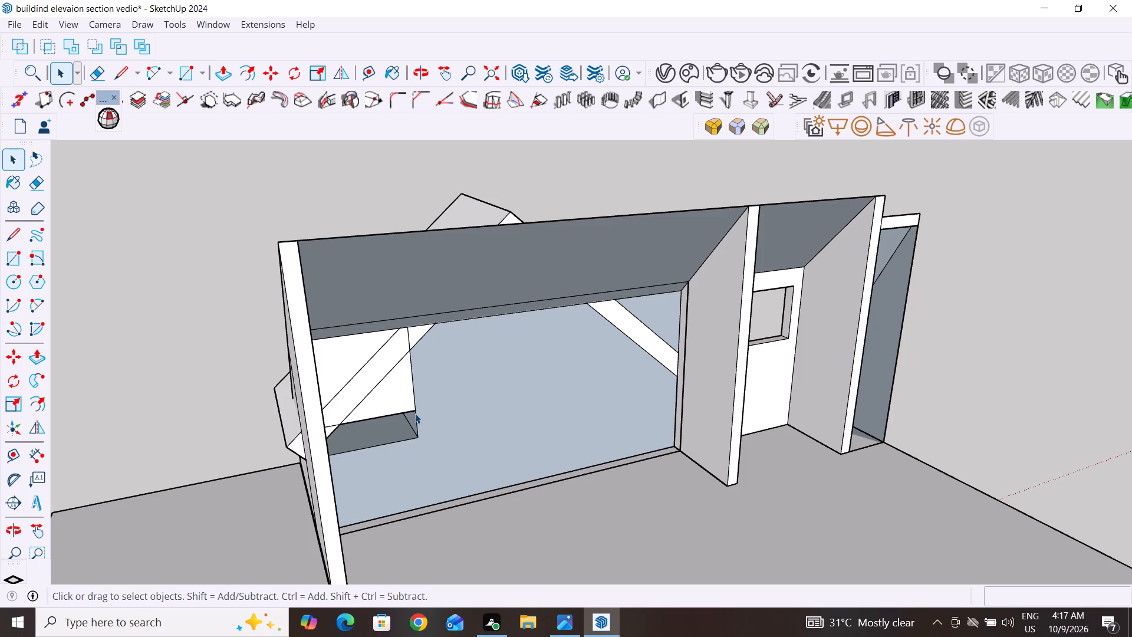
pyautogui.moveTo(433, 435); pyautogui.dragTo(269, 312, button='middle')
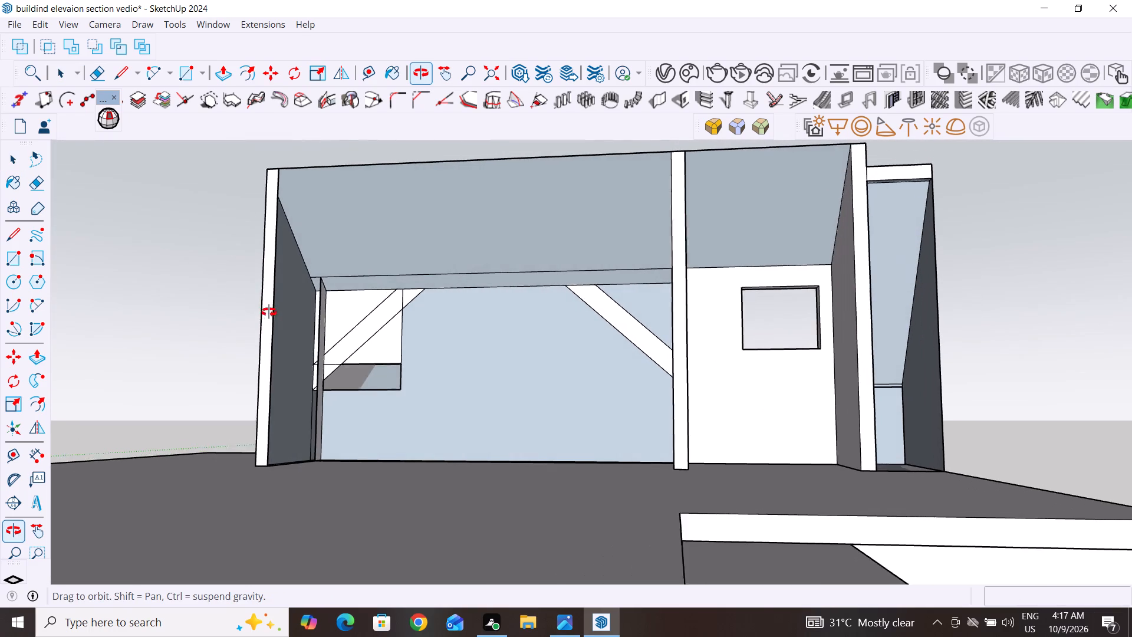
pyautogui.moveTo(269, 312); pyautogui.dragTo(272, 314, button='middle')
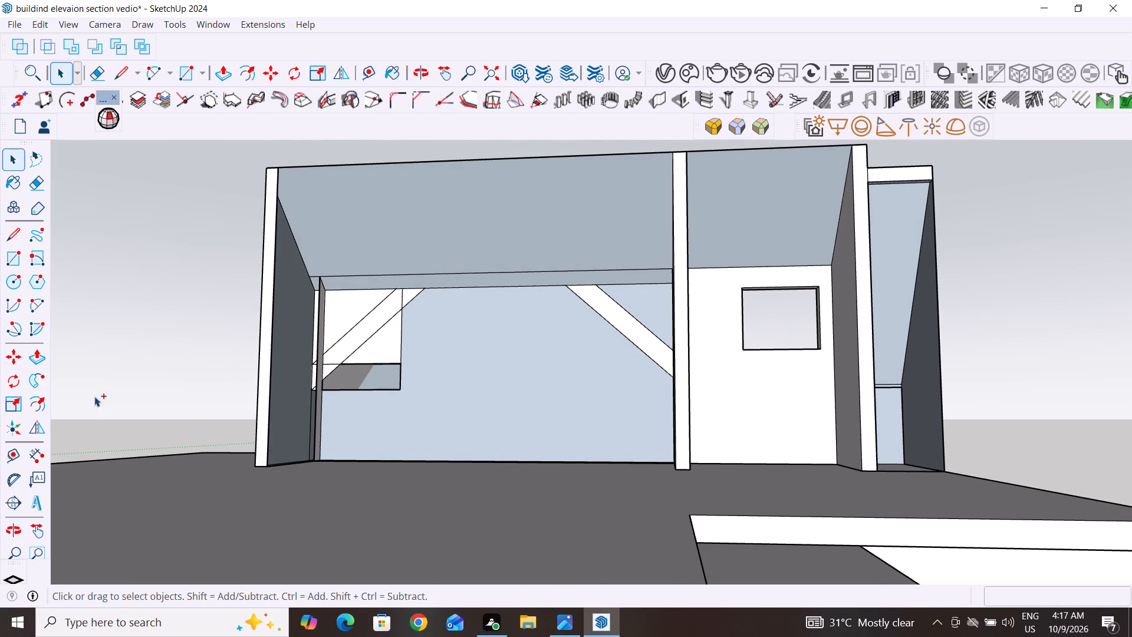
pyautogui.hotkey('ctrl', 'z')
# Delete the dividing line, bottom edge and vertical side edge of the white rectangular face seen through the wide rear opening.
pyautogui.keyDown('ctrl'); pyautogui.moveTo(137, 334); pyautogui.dragTo(226, 369); pyautogui.keyUp('ctrl')
pyautogui.click(367, 364)
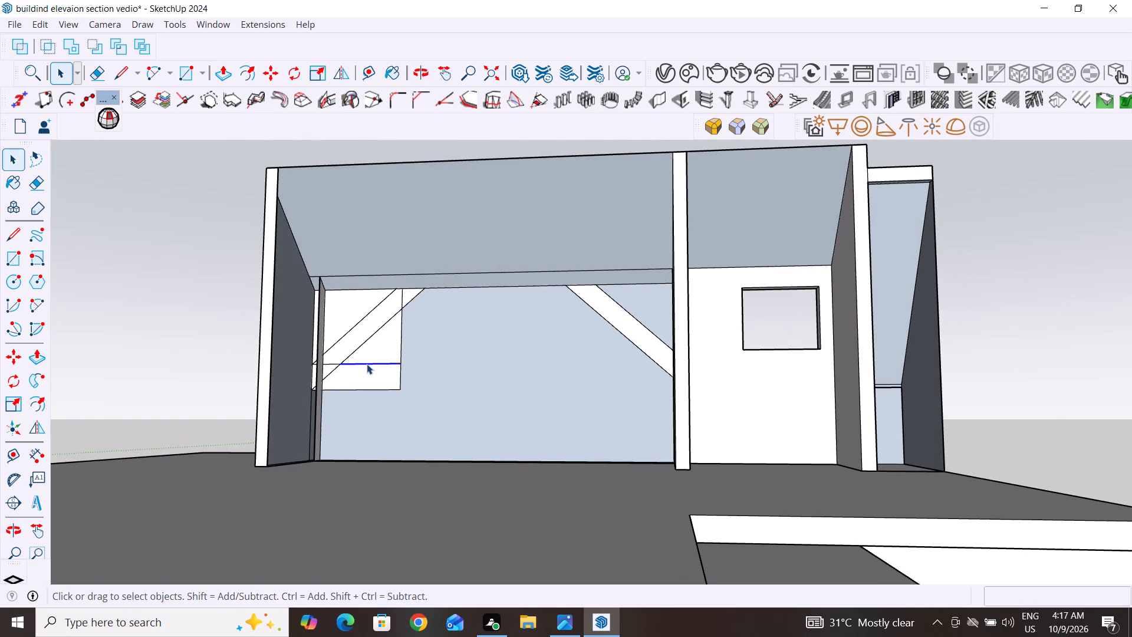
pyautogui.press('Delete')
pyautogui.click(390, 389)
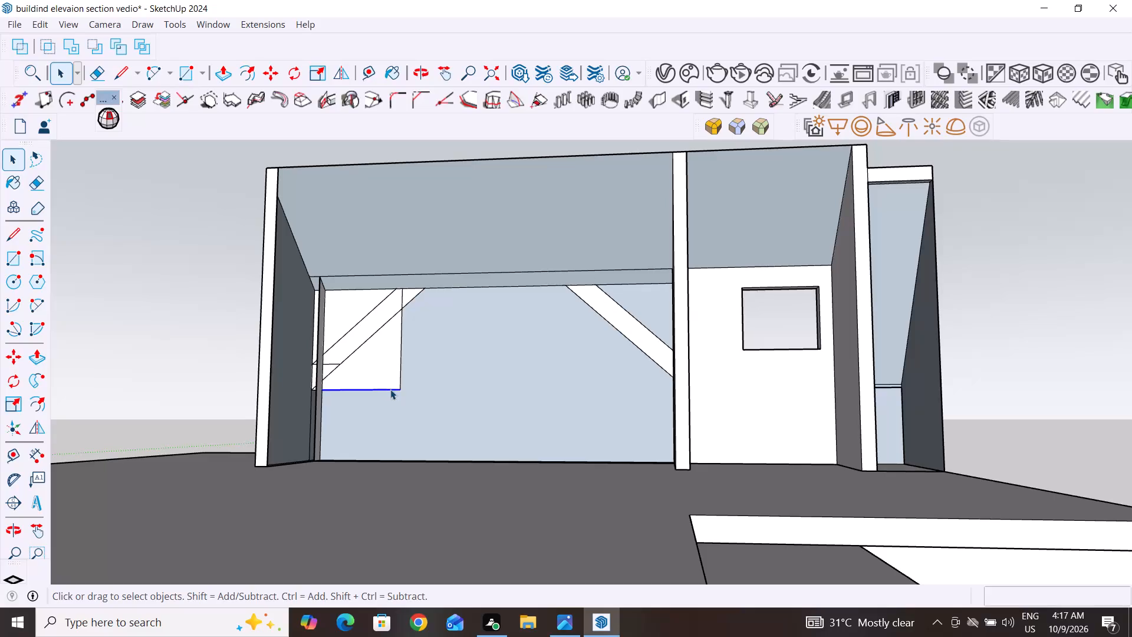
pyautogui.press('Delete')
pyautogui.click(399, 377)
pyautogui.press('Delete')
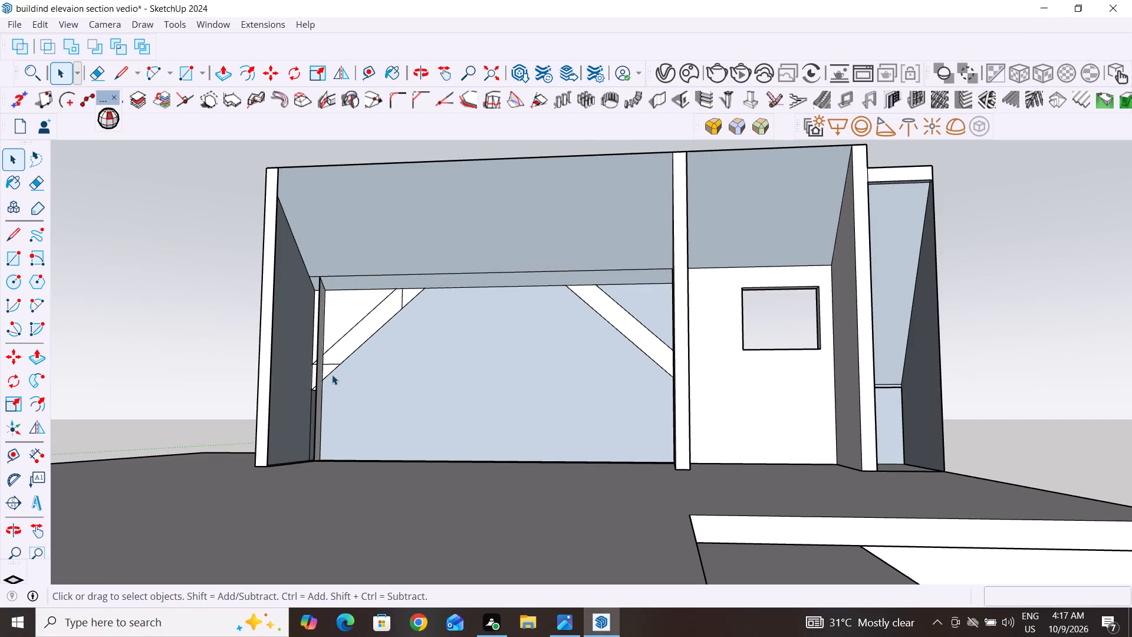
# Delete the leftover horizontal and vertical segments crossing the sloping white band beneath the gable roof.
pyautogui.click(333, 365)
pyautogui.press('Delete')
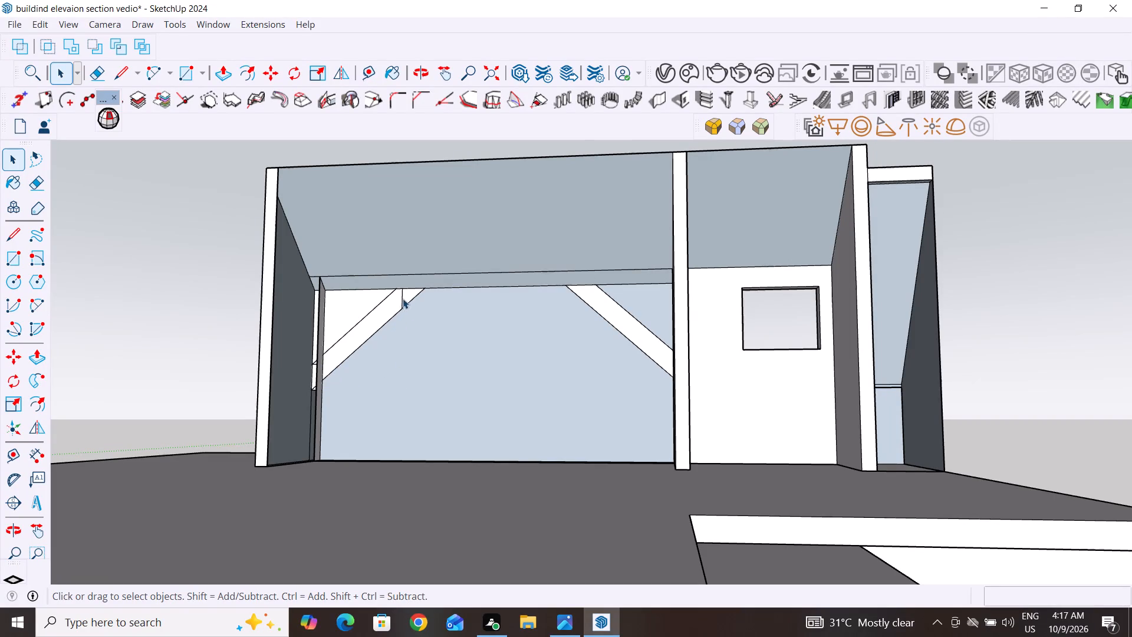
pyautogui.click(399, 298)
pyautogui.click(403, 298)
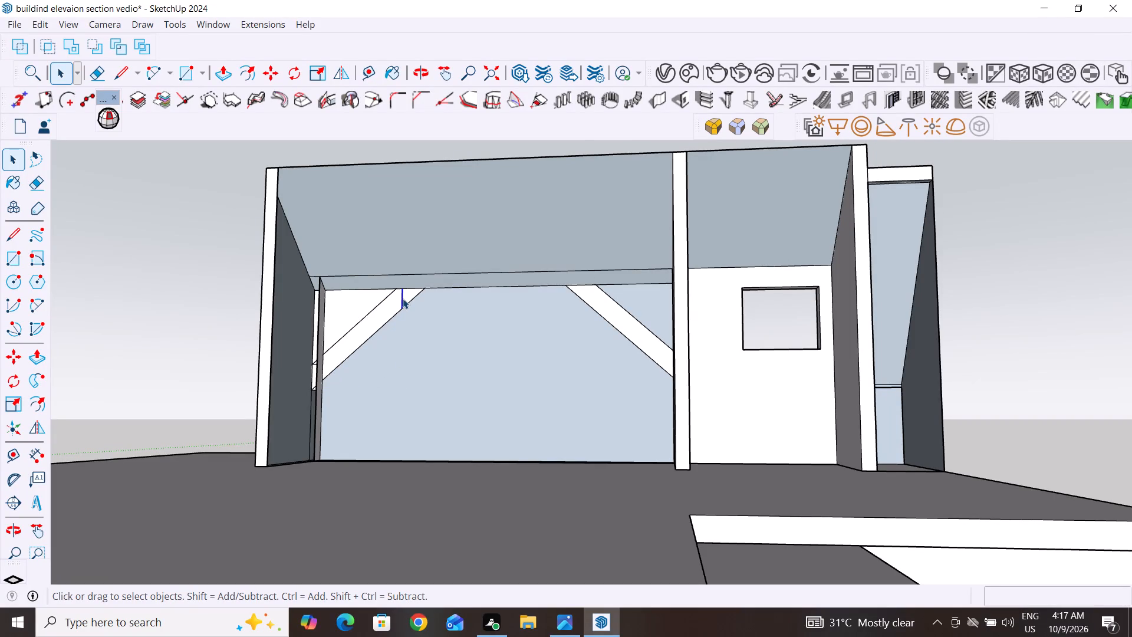
pyautogui.press('Delete')
# Delete the short stray edge near the lowest point where the main roof slope meets the gable roof.
pyautogui.moveTo(375, 378); pyautogui.dragTo(395, 576, button='middle')
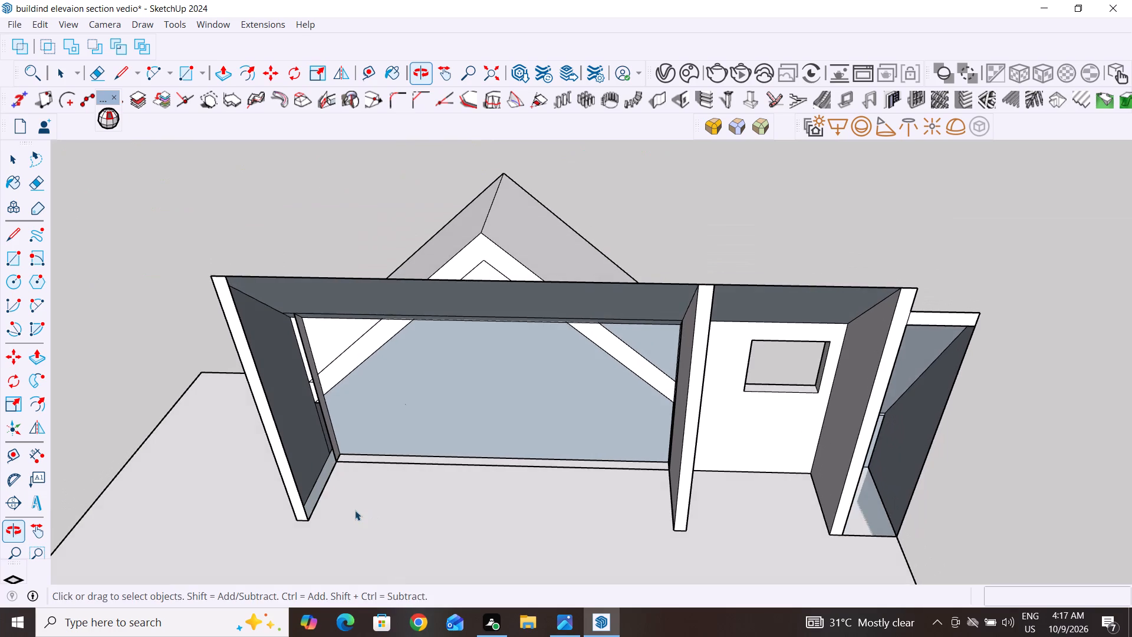
pyautogui.scroll(-3, 350, 507)
pyautogui.moveTo(359, 515); pyautogui.dragTo(975, 441, button='middle')
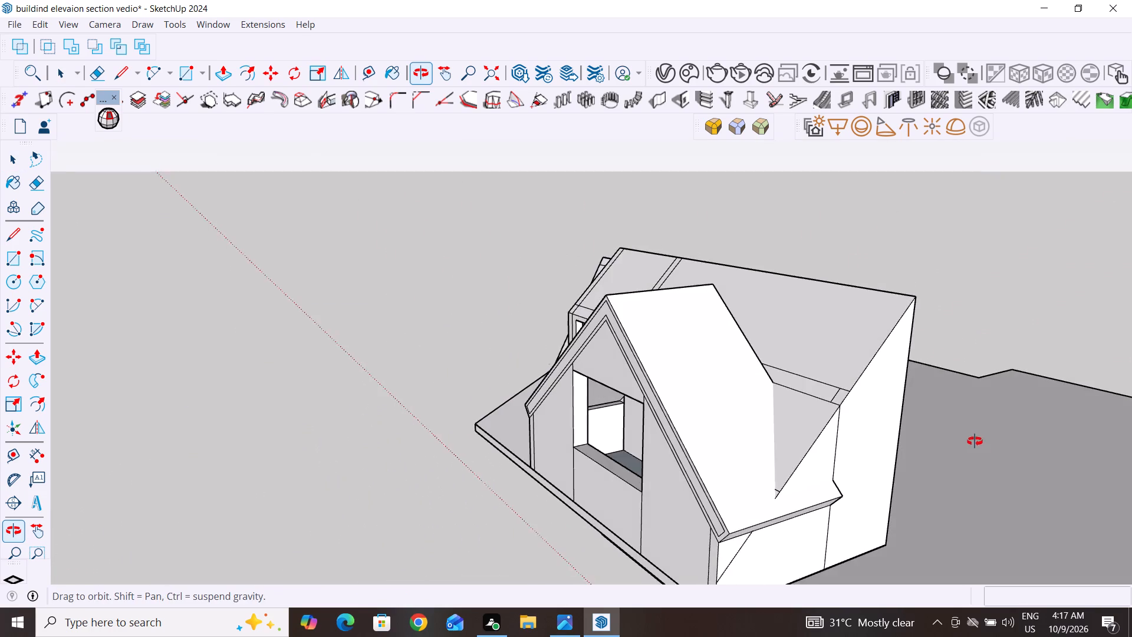
pyautogui.moveTo(975, 441); pyautogui.dragTo(981, 454, button='middle')
pyautogui.scroll(4, 778, 509)
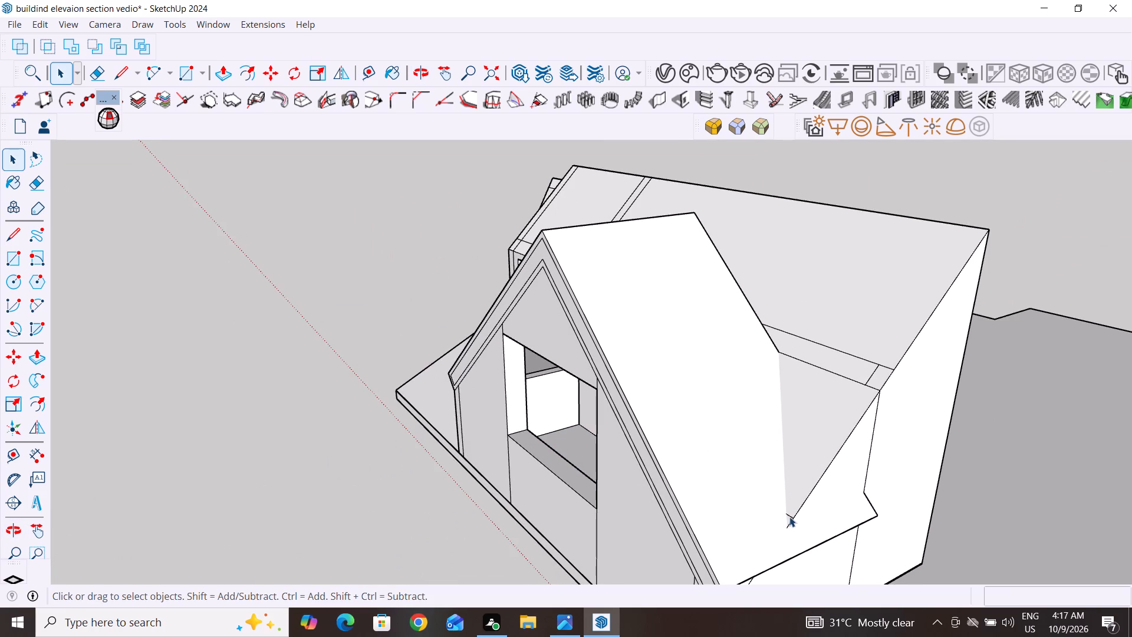
pyautogui.click(788, 514)
pyautogui.press('BackSpace')
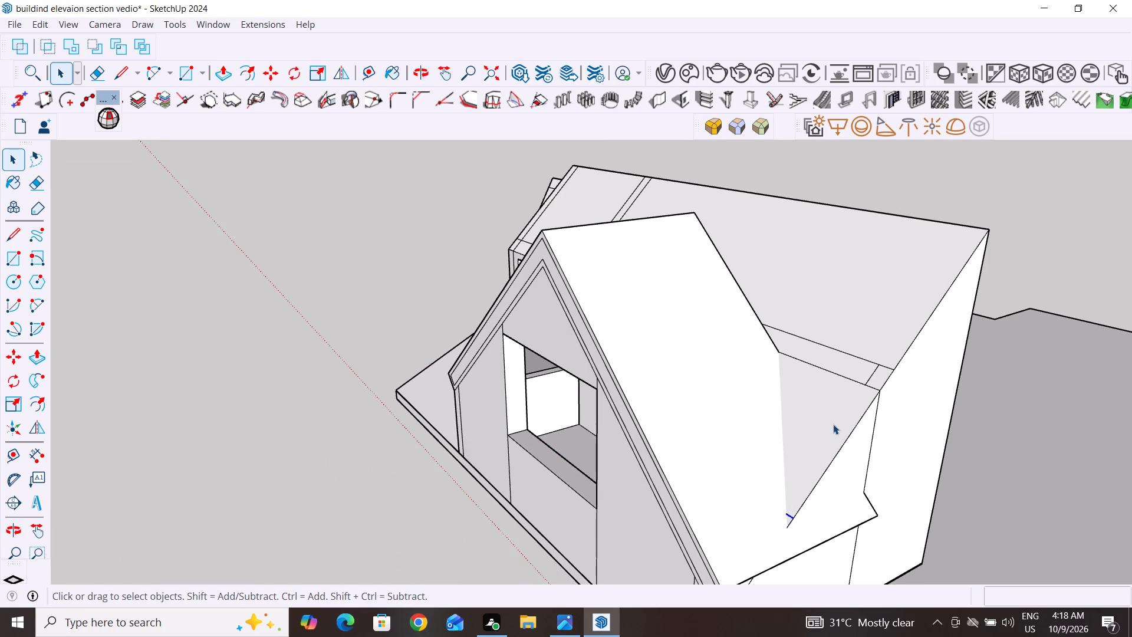
pyautogui.press('Delete')
# Delete the edges of the horizontal strip on the main roof slope between the gable roof and the sloped side wall.
pyautogui.click(855, 380)
pyautogui.press('Delete')
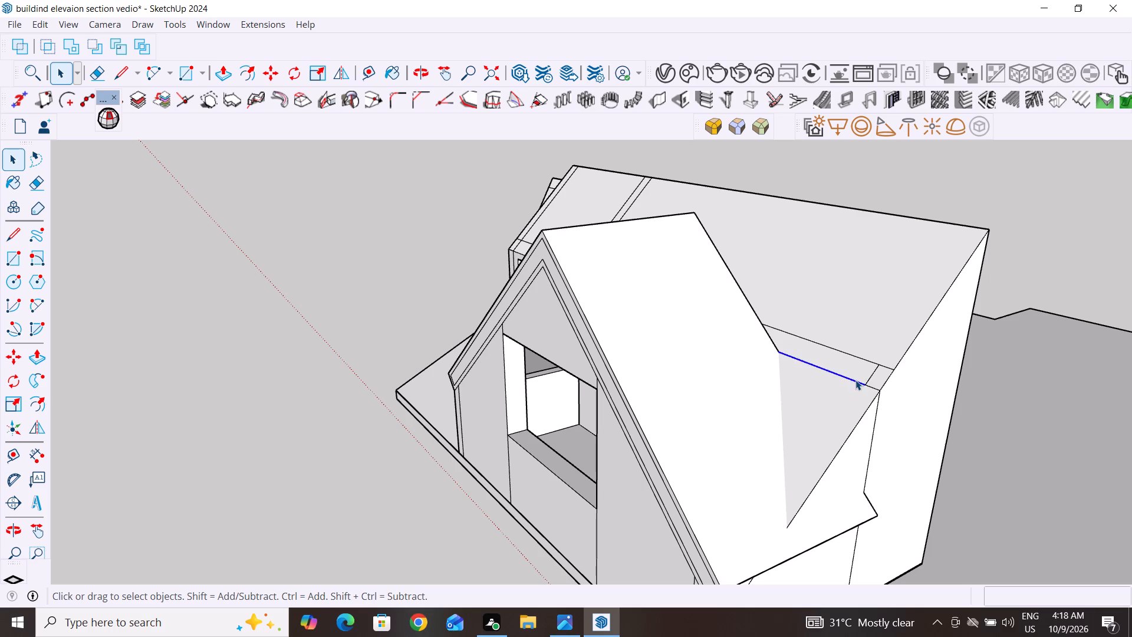
pyautogui.click(864, 376)
pyautogui.click(870, 375)
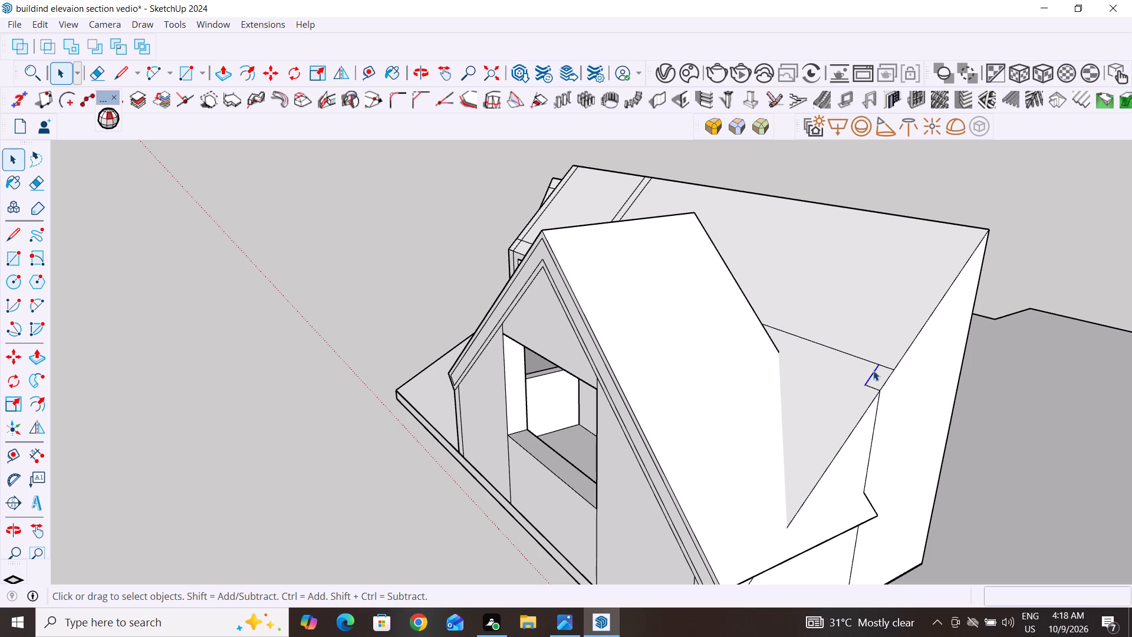
pyautogui.press('Delete')
pyautogui.click(873, 385)
pyautogui.press('Delete')
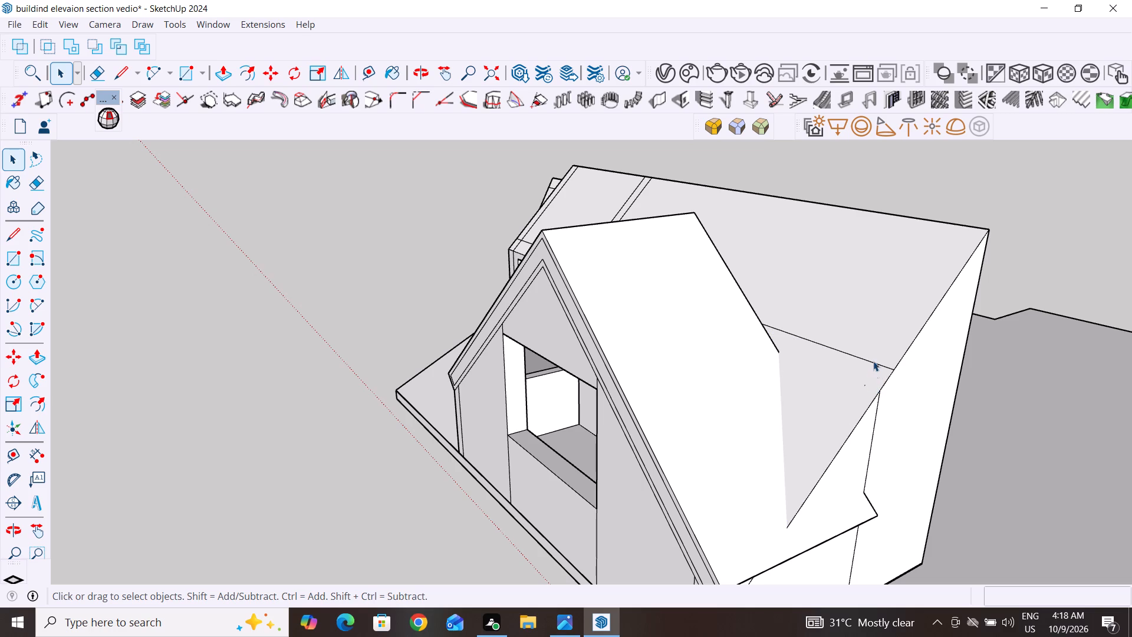
pyautogui.click(872, 362)
pyautogui.press('Delete')
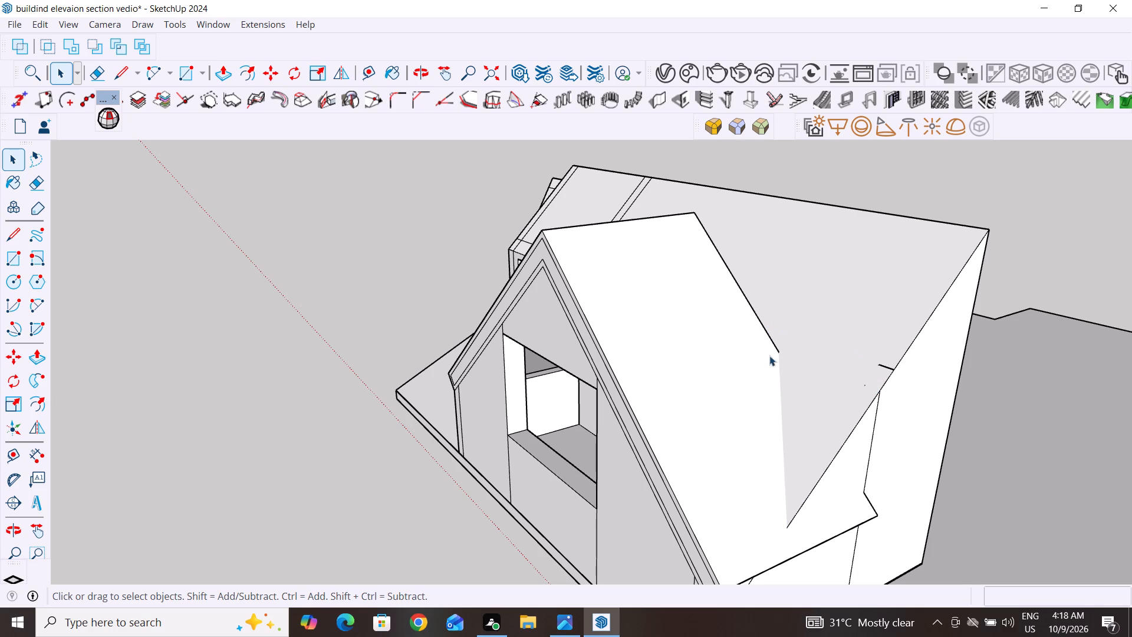
pyautogui.click(887, 367)
pyautogui.press('Delete')
# Delete the vertical line above the gable's eave and the diagonal line below it on the side wall.
pyautogui.scroll(-4, 766, 498)
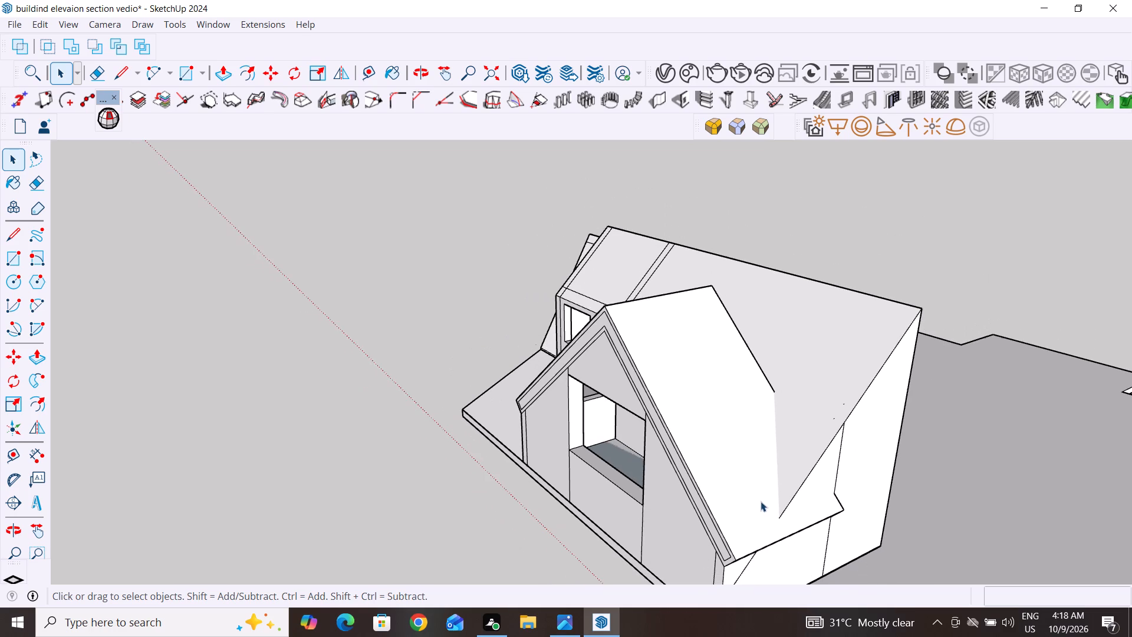
pyautogui.moveTo(772, 556); pyautogui.dragTo(814, 422, button='middle')
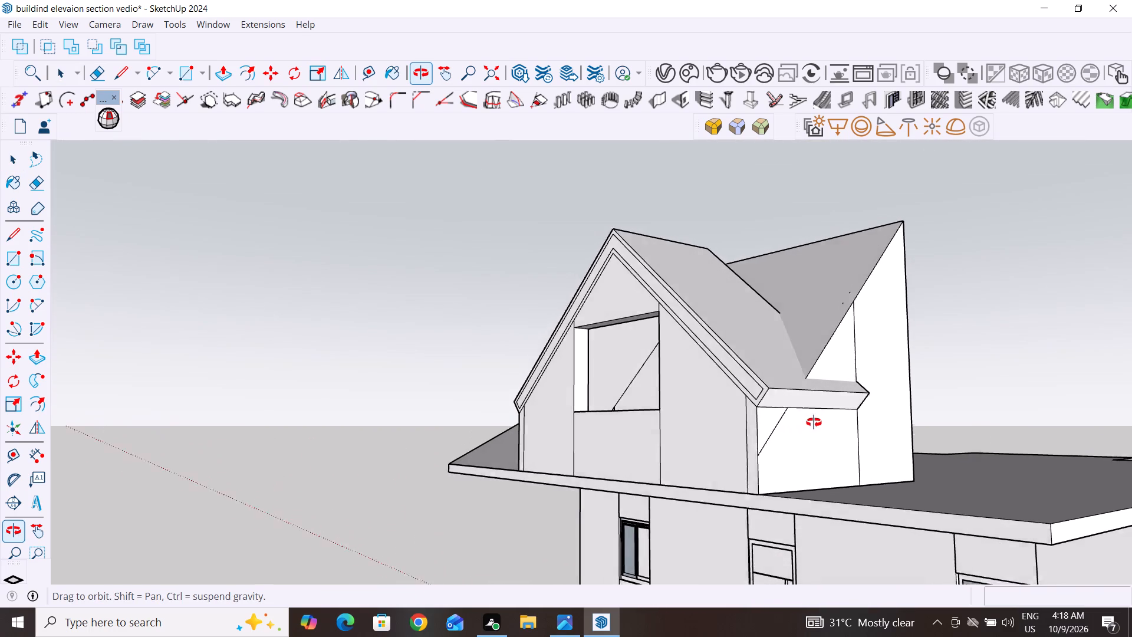
pyautogui.moveTo(814, 422); pyautogui.dragTo(873, 451, button='middle')
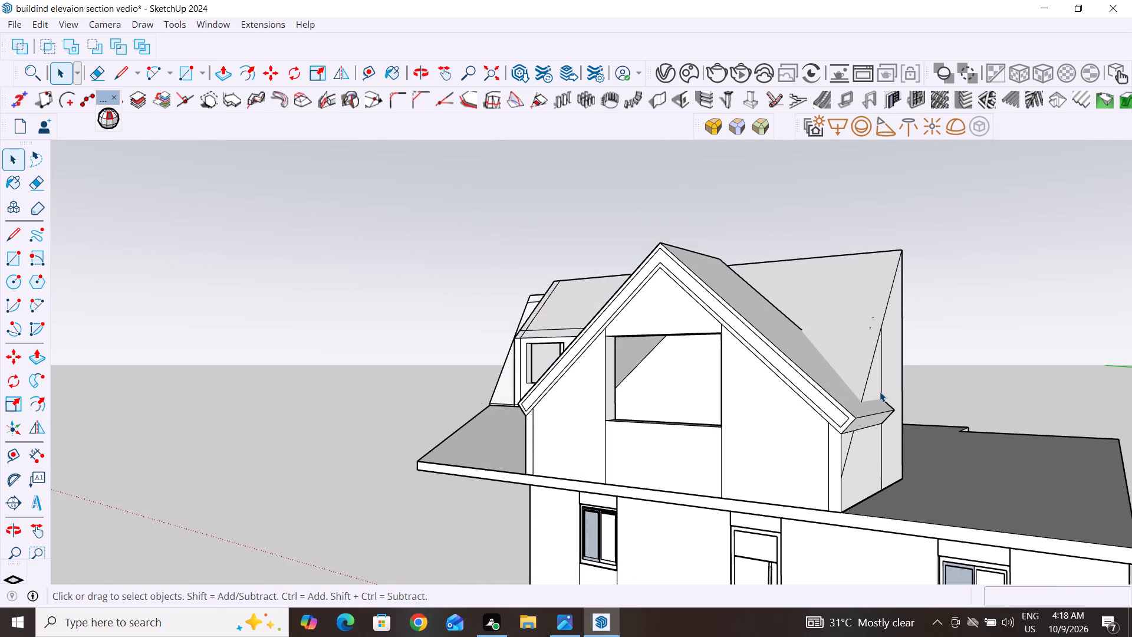
pyautogui.click(880, 392)
pyautogui.press('Delete')
pyautogui.click(847, 452)
pyautogui.press('Delete')
# Delete the short stray line visible inside the gable's front window opening.
pyautogui.scroll(-4, 728, 436)
pyautogui.moveTo(785, 446); pyautogui.dragTo(924, 475, button='middle')
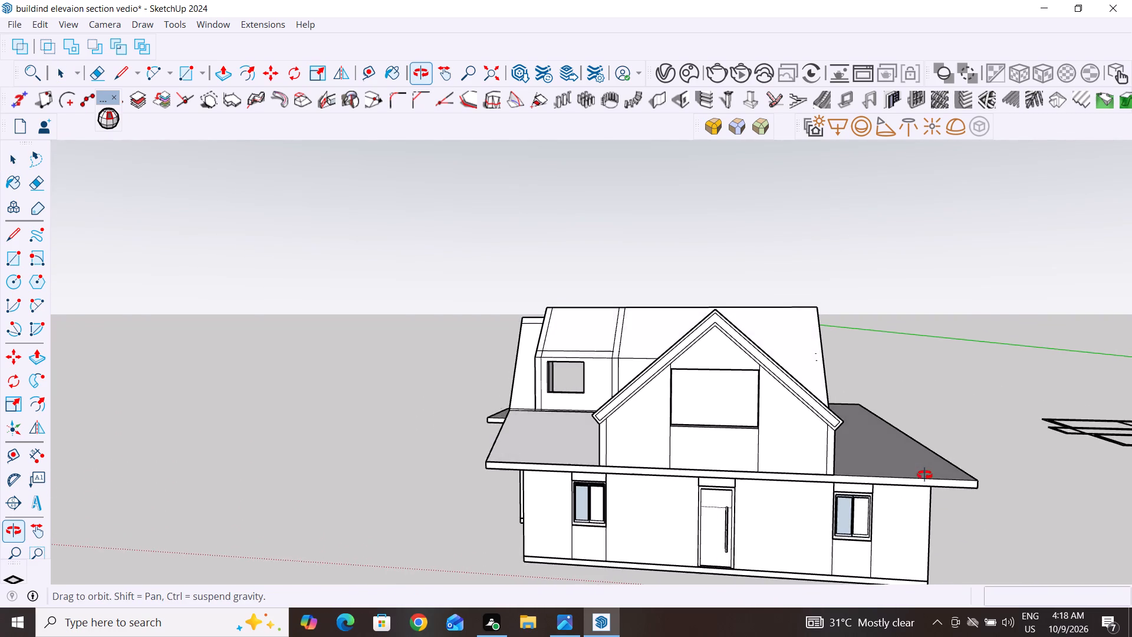
pyautogui.moveTo(924, 475); pyautogui.dragTo(974, 484, button='middle')
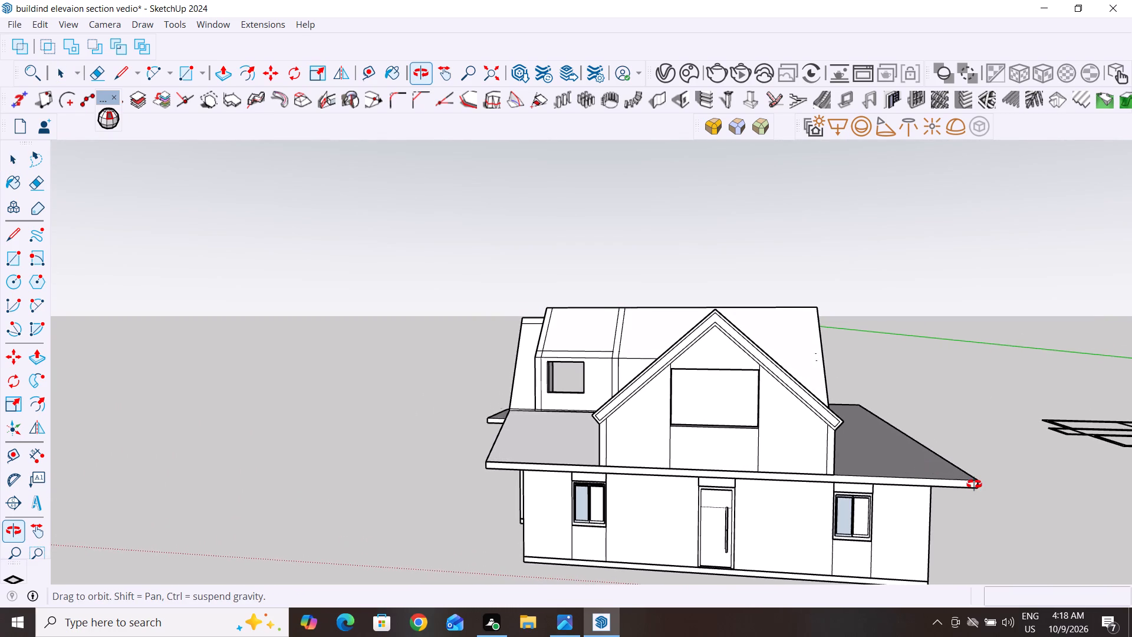
pyautogui.moveTo(974, 484); pyautogui.dragTo(1001, 487, button='middle')
pyautogui.scroll(3, 621, 379)
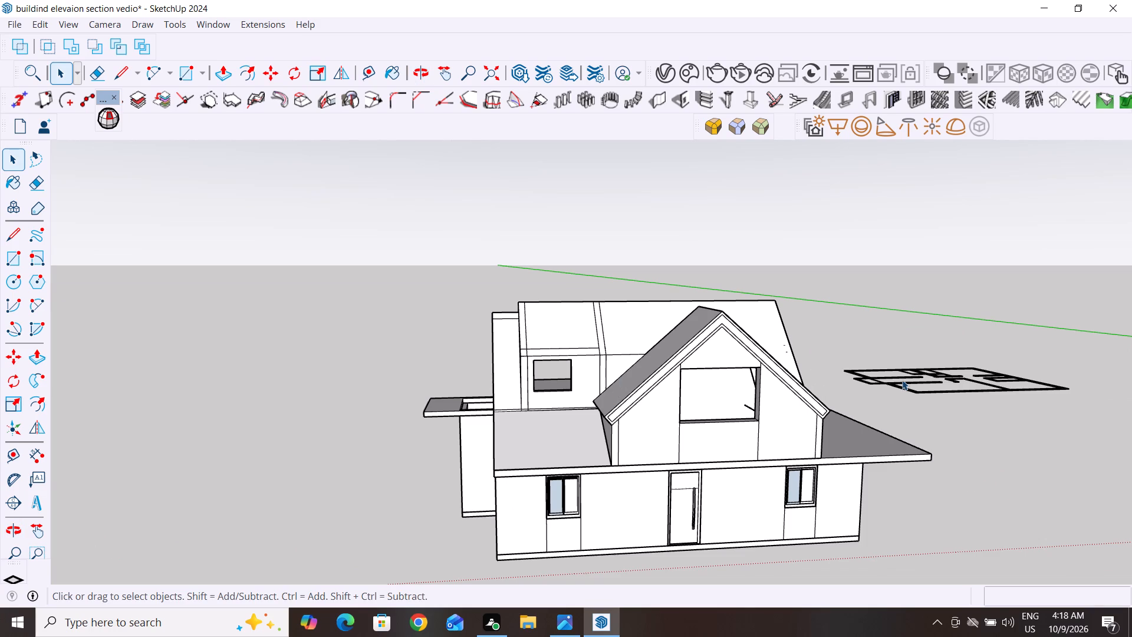
pyautogui.click(780, 415)
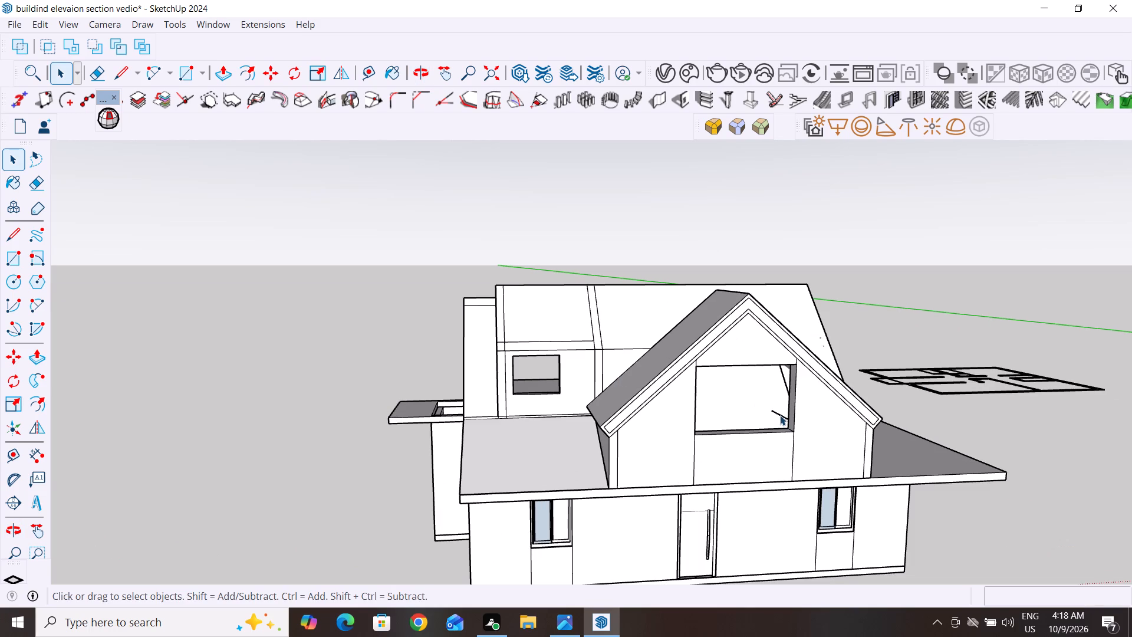
pyautogui.press('Delete')
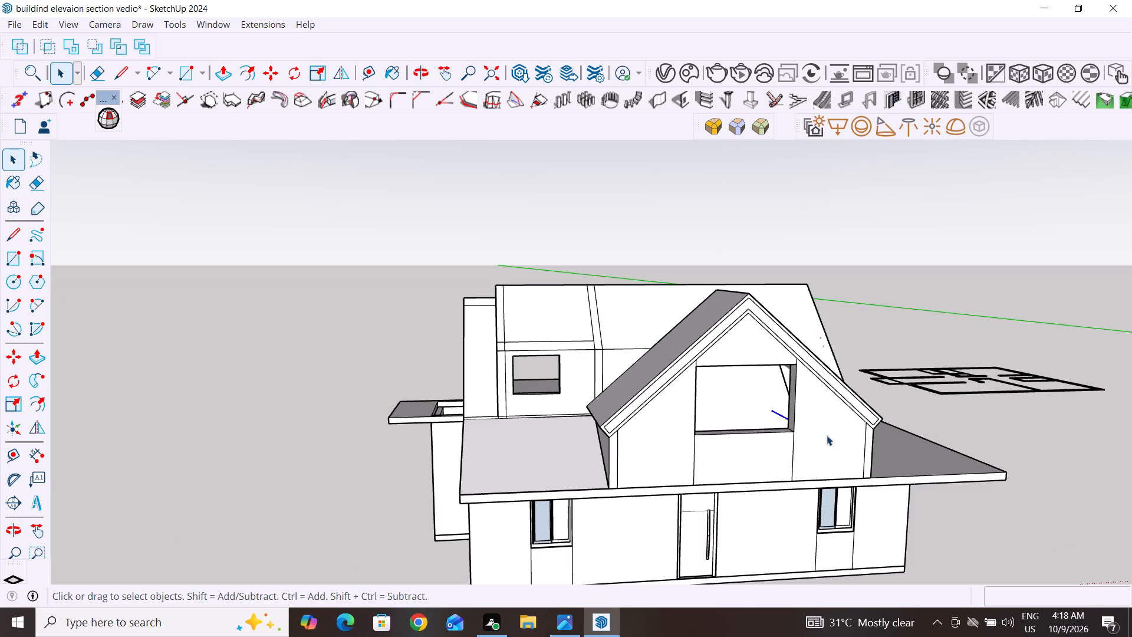
# Draw a line about 5' 8" long down the roof slope, from the inner side wall's top corner to the loose vertical edge's top.
pyautogui.moveTo(940, 452); pyautogui.dragTo(930, 467, button='middle')
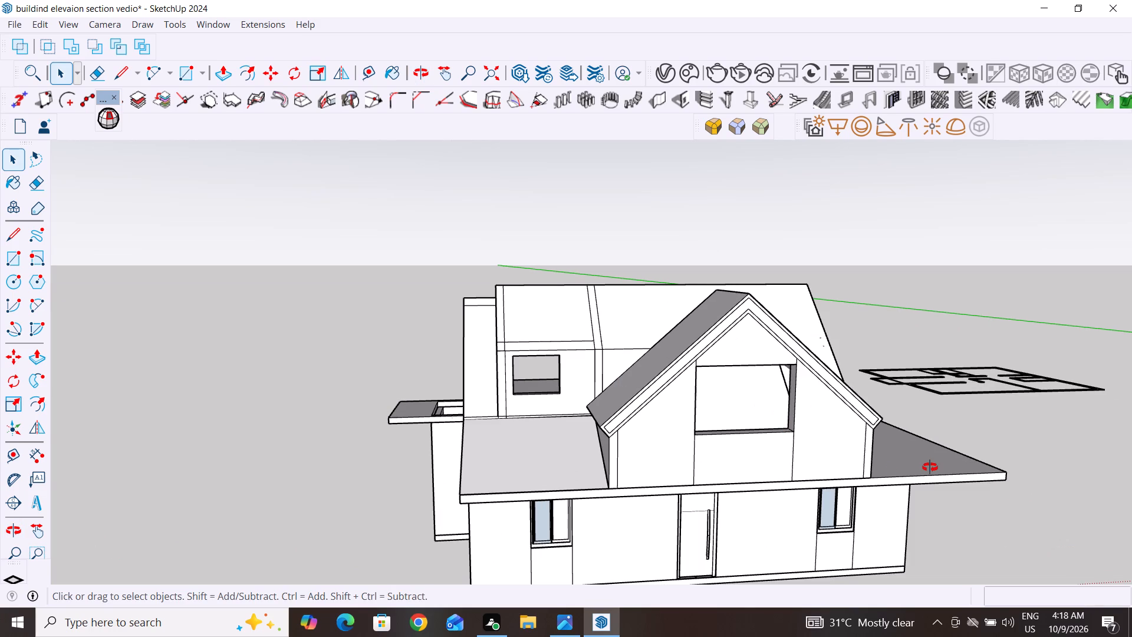
pyautogui.moveTo(930, 467); pyautogui.dragTo(124, 546, button='middle')
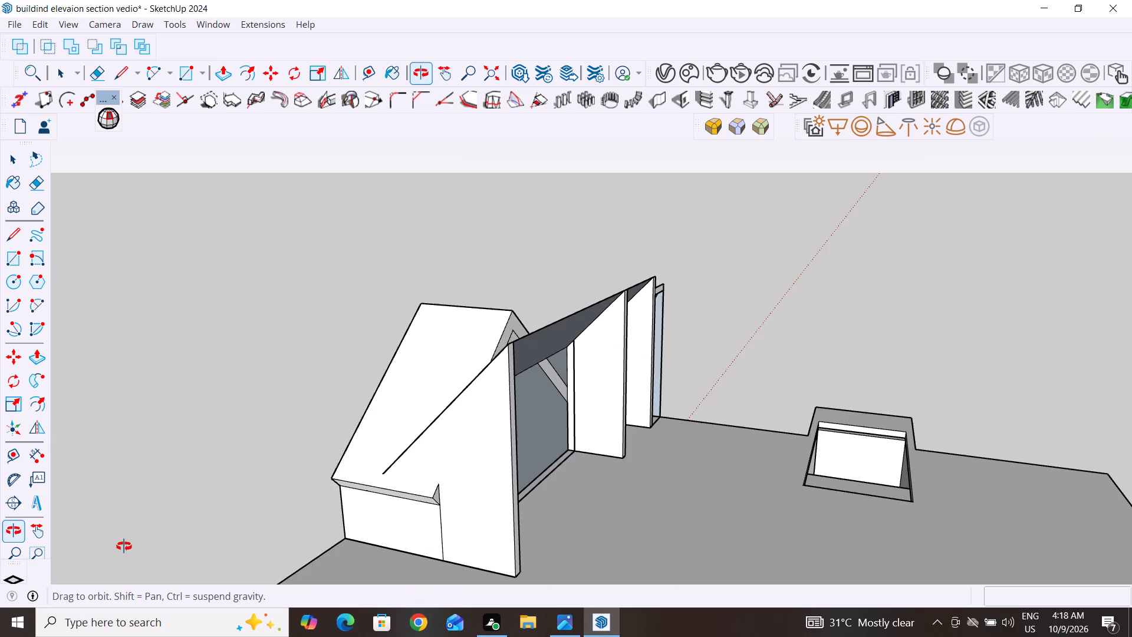
pyautogui.moveTo(124, 546); pyautogui.dragTo(0, 502, button='middle')
pyautogui.scroll(6, 356, 413)
pyautogui.scroll(3, 382, 457)
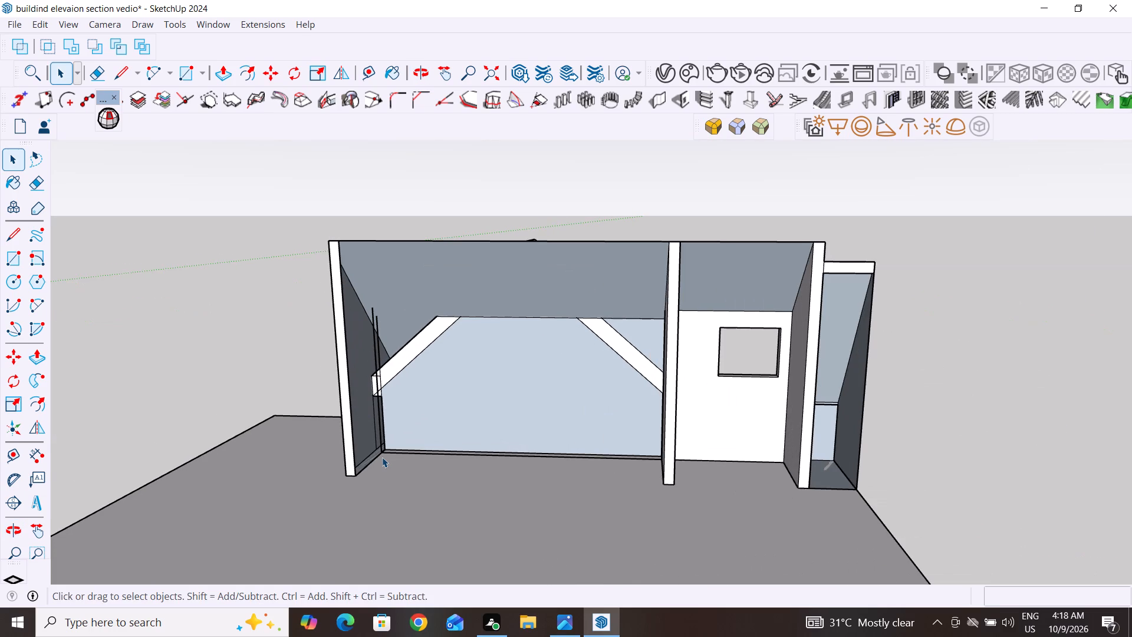
pyautogui.scroll(4, 382, 457)
pyautogui.scroll(-4, 369, 486)
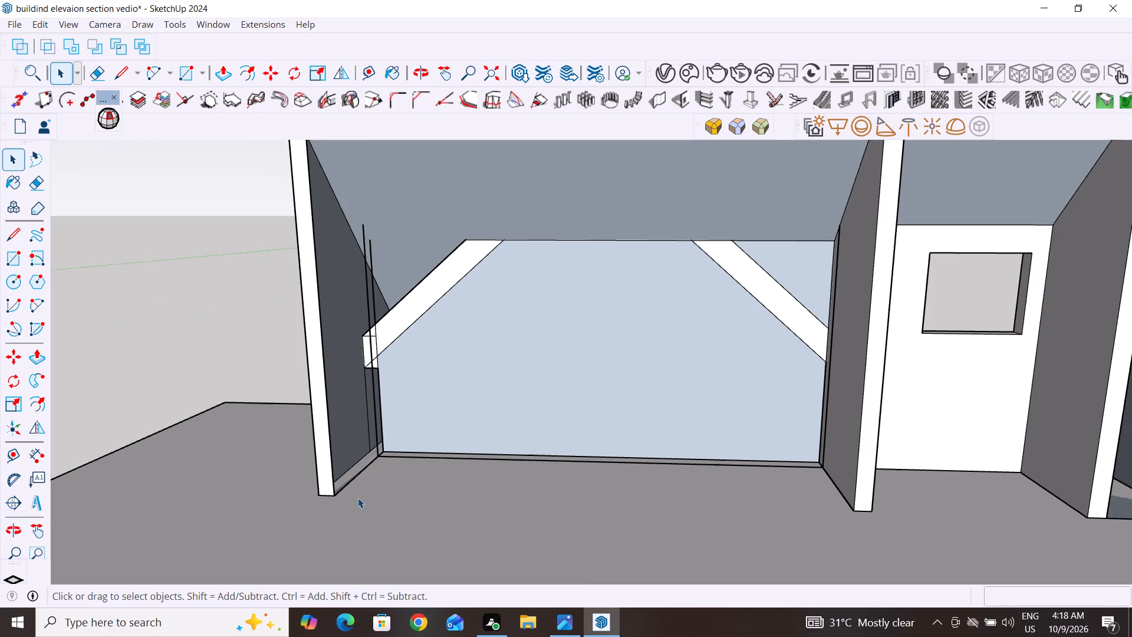
pyautogui.scroll(-3, 357, 501)
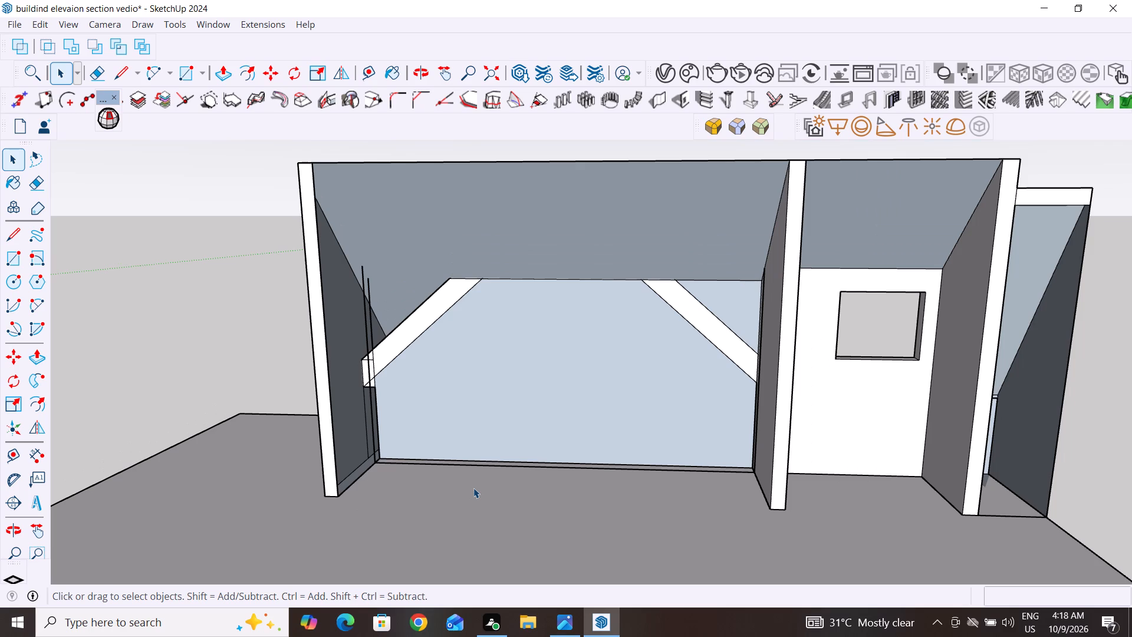
pyautogui.click(17, 235)
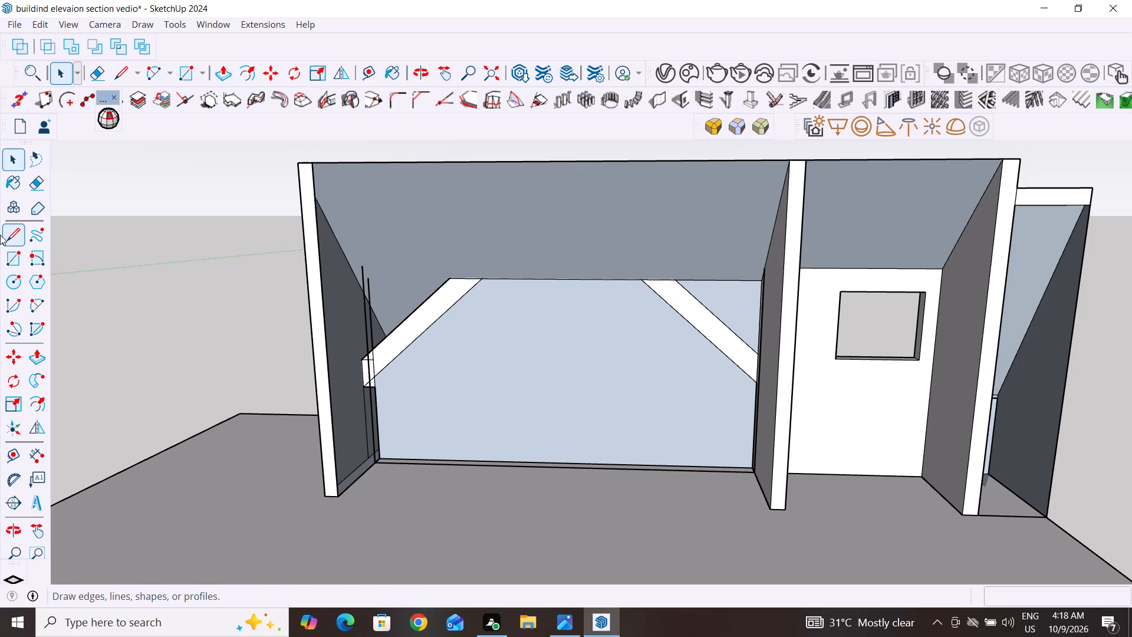
pyautogui.click(310, 165)
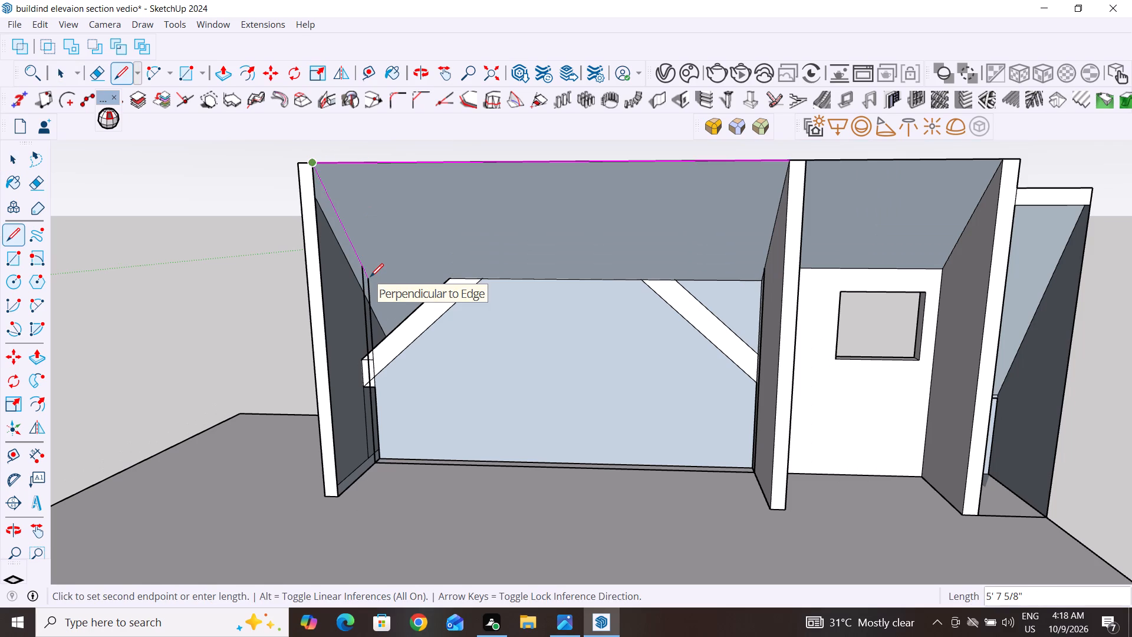
pyautogui.click(370, 277)
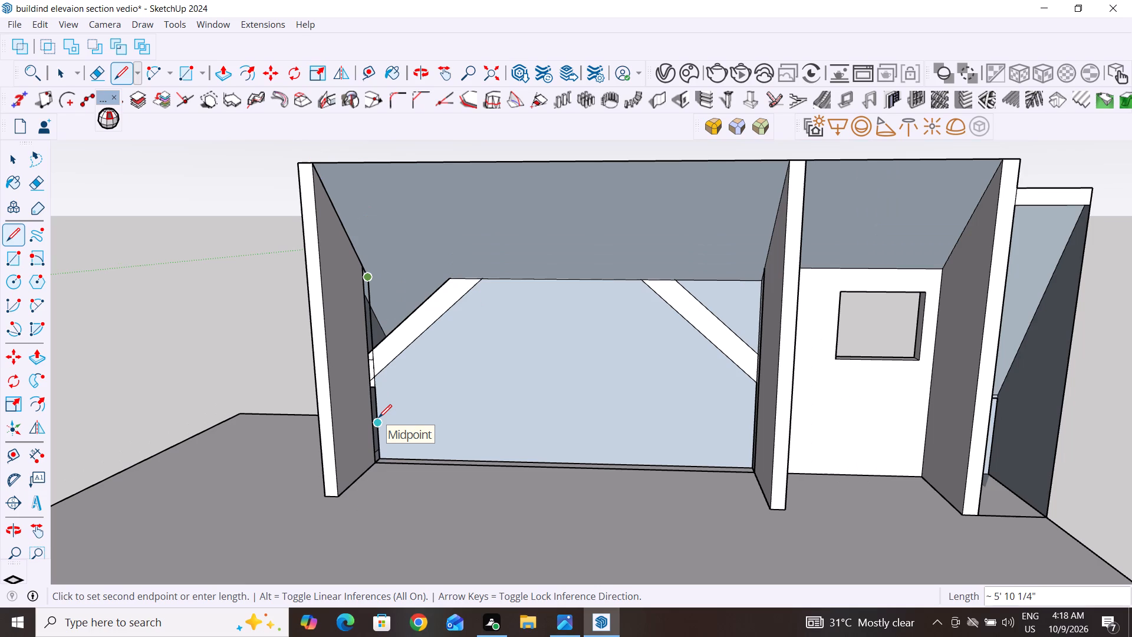
pyautogui.press('Escape')
# Draw a 7' 4" by 6" rectangle closing the narrow gap at the end of the inner side wall beside the gable opening.
pyautogui.moveTo(593, 441); pyautogui.dragTo(535, 486, button='middle')
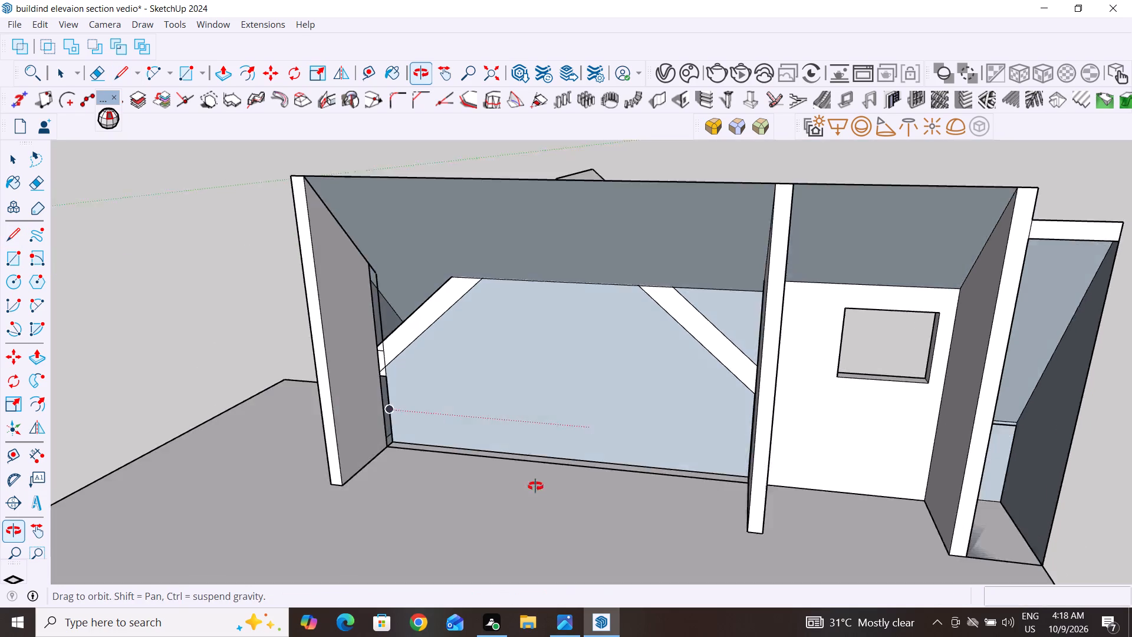
pyautogui.moveTo(535, 486); pyautogui.dragTo(435, 472, button='middle')
pyautogui.scroll(-1, 435, 472)
pyautogui.scroll(4, 435, 370)
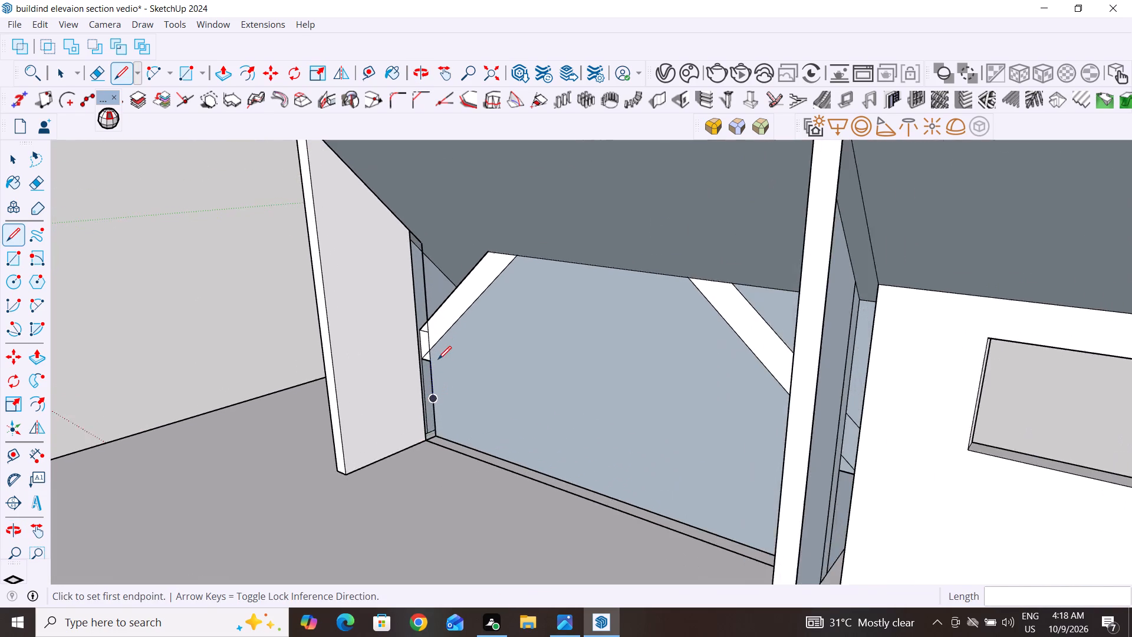
pyautogui.scroll(7, 427, 446)
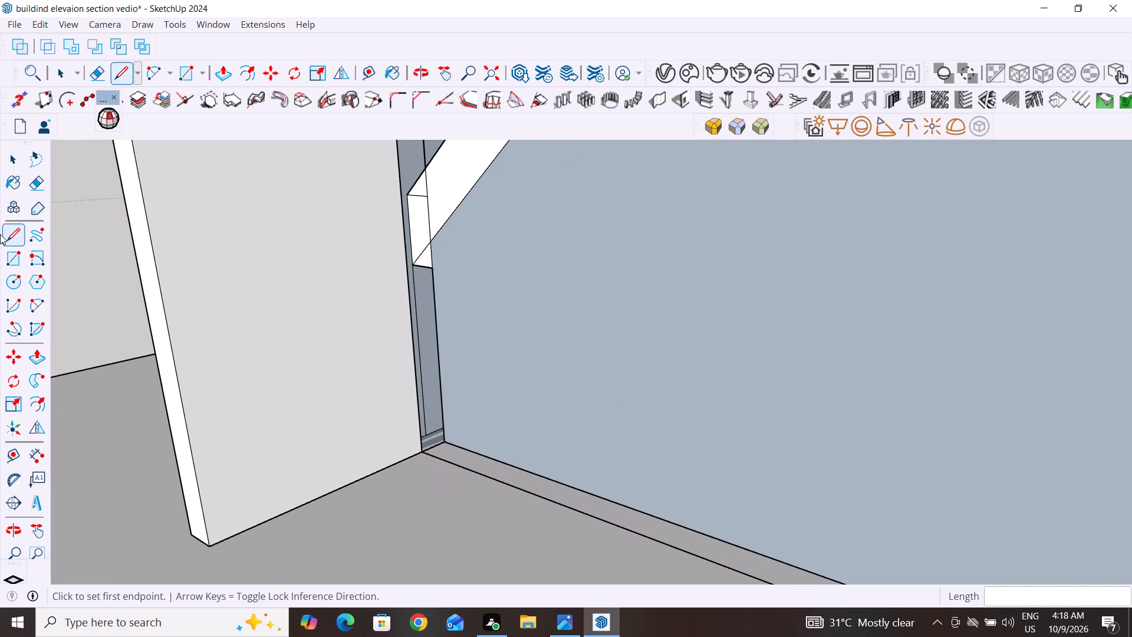
pyautogui.click(9, 168)
pyautogui.click(9, 260)
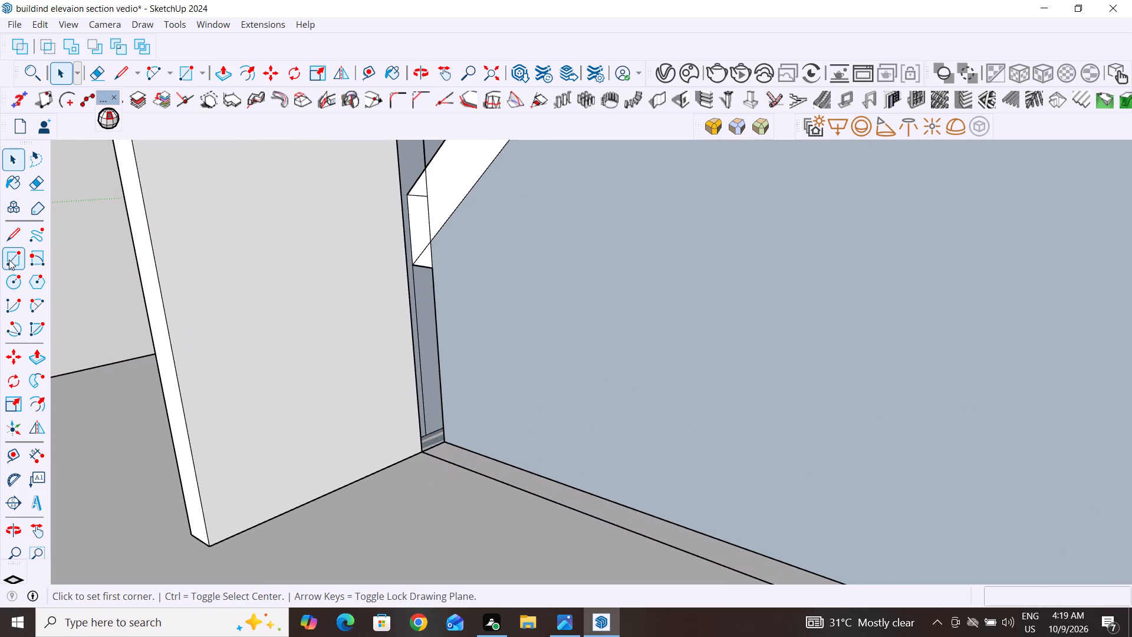
pyautogui.click(420, 455)
pyautogui.scroll(-8, 441, 376)
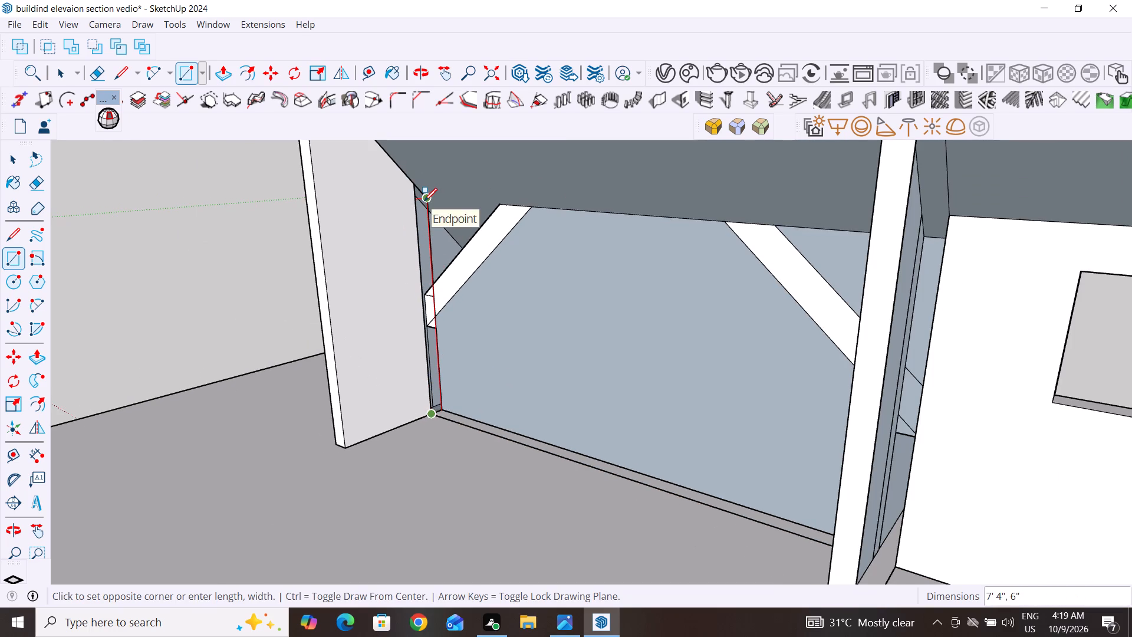
pyautogui.click(424, 201)
pyautogui.scroll(-3, 424, 199)
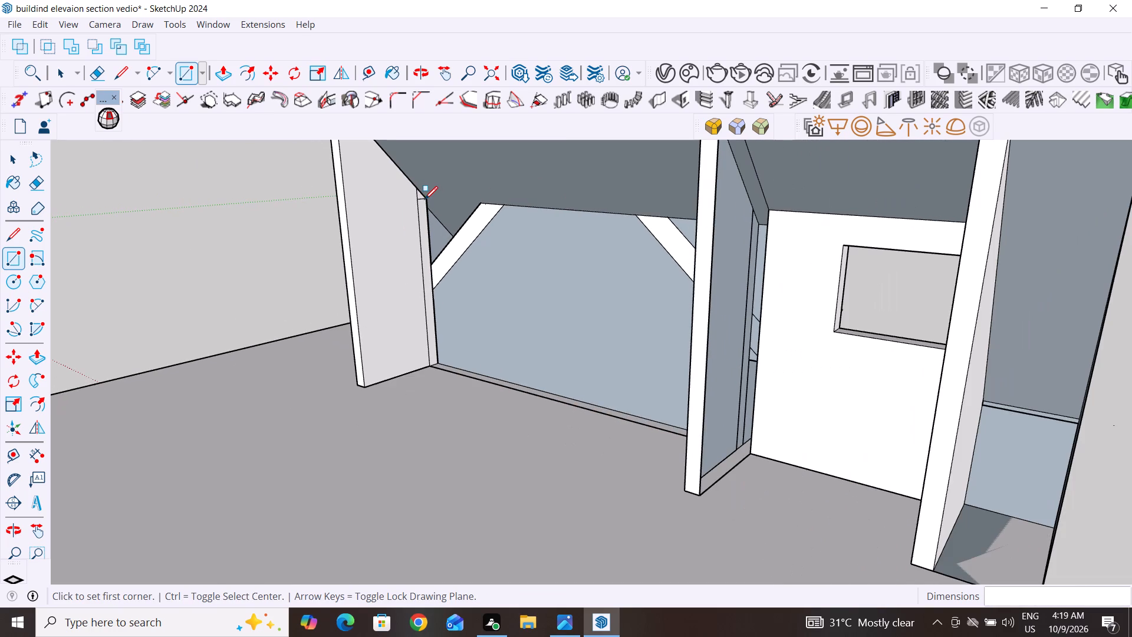
# Delete the short horizontal edge across the top of the narrow strip at the end of the inner side wall.
pyautogui.click(13, 156)
pyautogui.scroll(3, 463, 184)
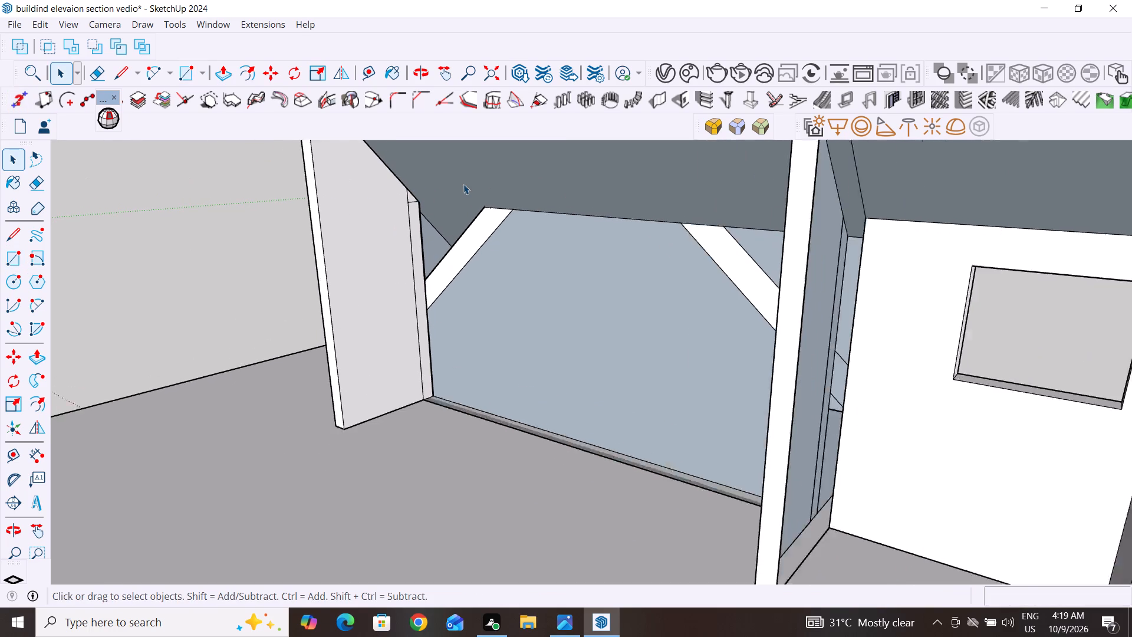
pyautogui.scroll(1, 463, 184)
pyautogui.click(402, 206)
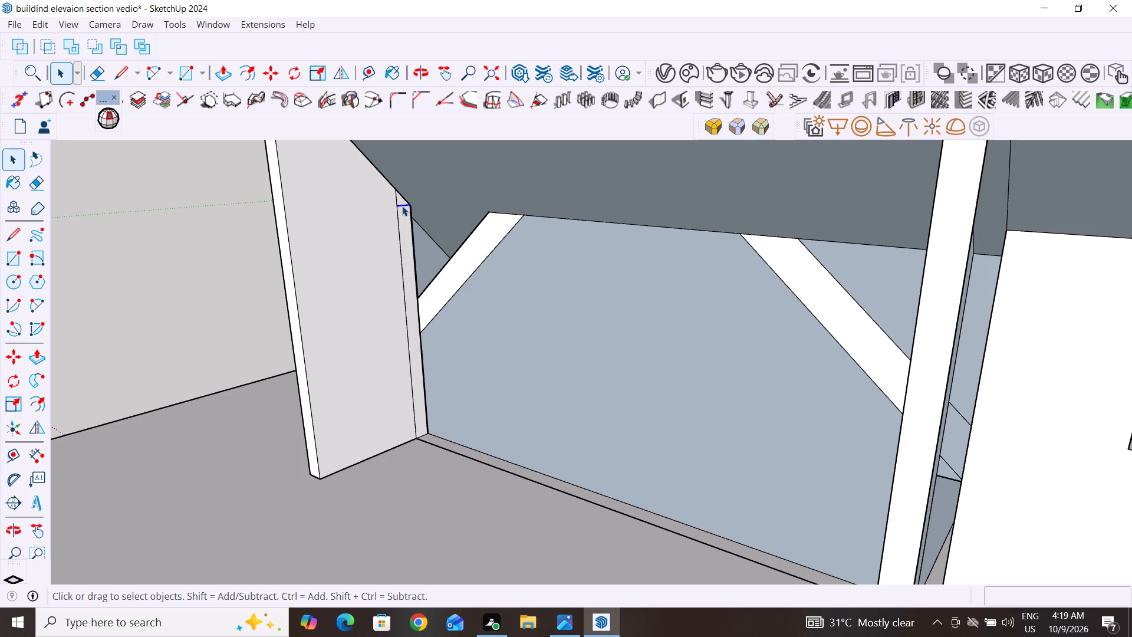
pyautogui.press('Delete')
# Delete the large vertical face blocking the opening between the upper floor and the gable room.
pyautogui.scroll(-4, 390, 358)
pyautogui.moveTo(429, 424); pyautogui.dragTo(502, 442, button='middle')
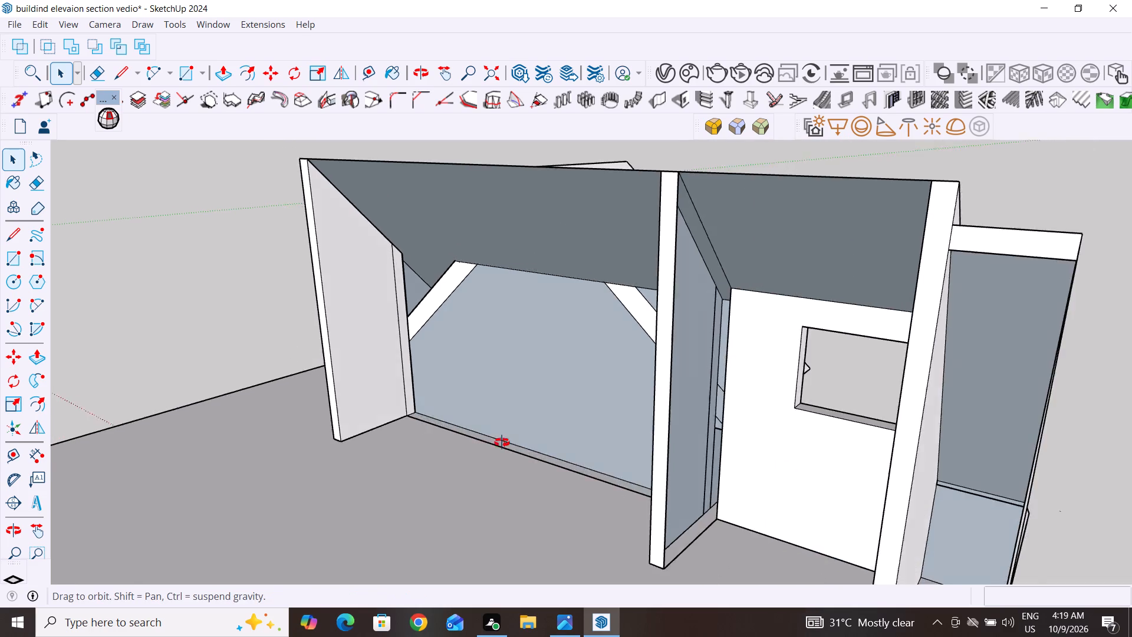
pyautogui.moveTo(502, 442); pyautogui.dragTo(758, 434, button='middle')
pyautogui.scroll(2, 706, 469)
pyautogui.moveTo(696, 494); pyautogui.dragTo(641, 576, button='middle')
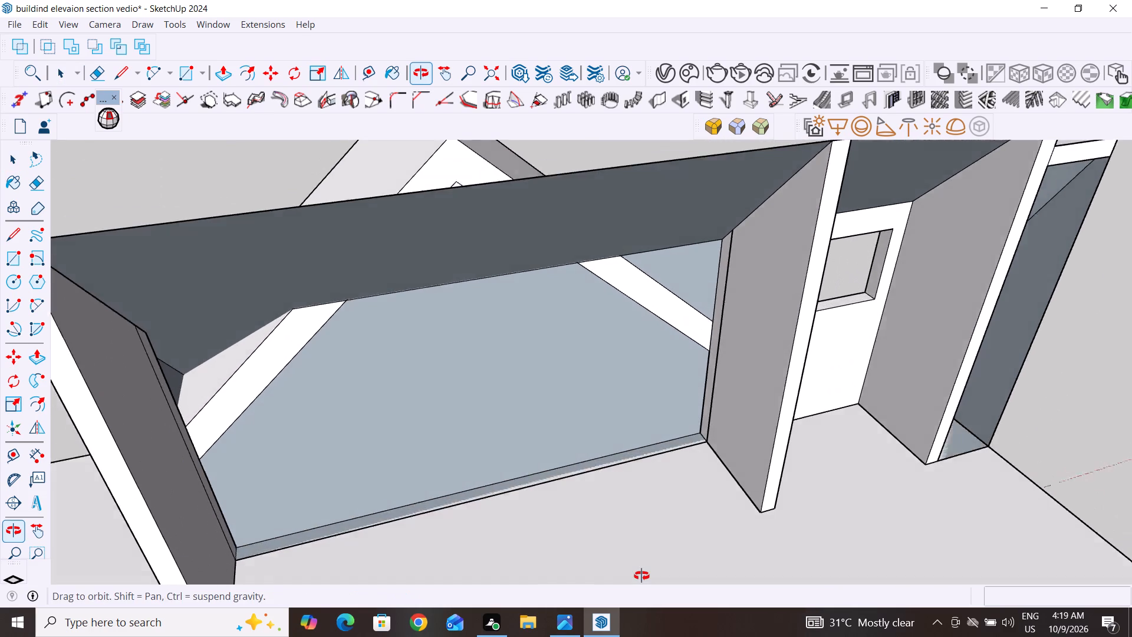
pyautogui.moveTo(641, 576); pyautogui.dragTo(548, 559, button='middle')
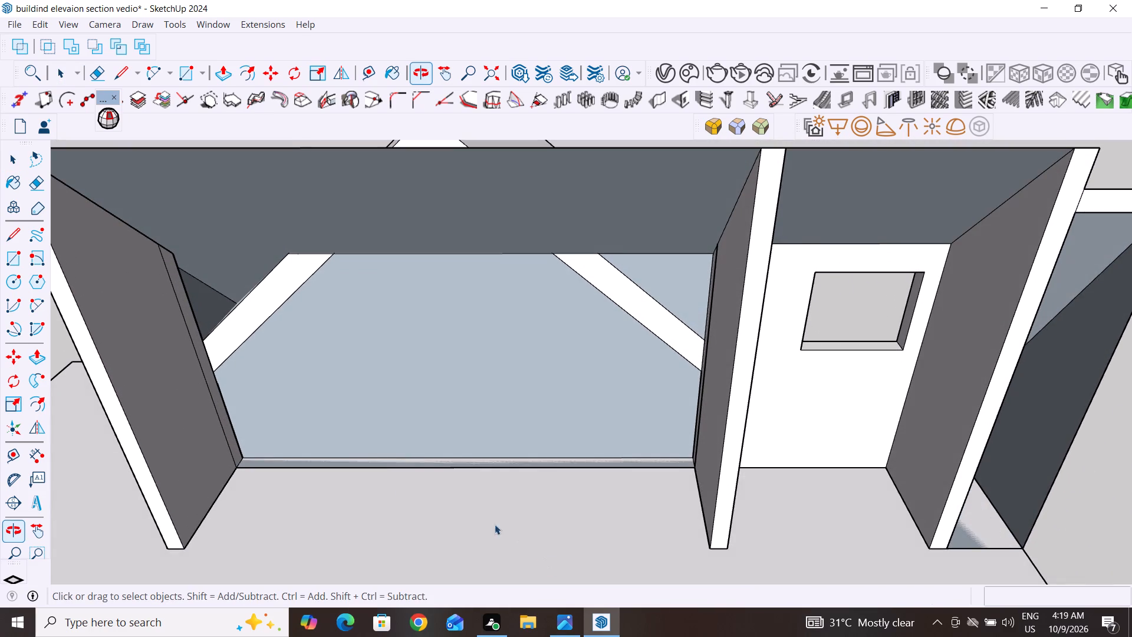
pyautogui.scroll(3, 352, 477)
pyautogui.click(358, 461)
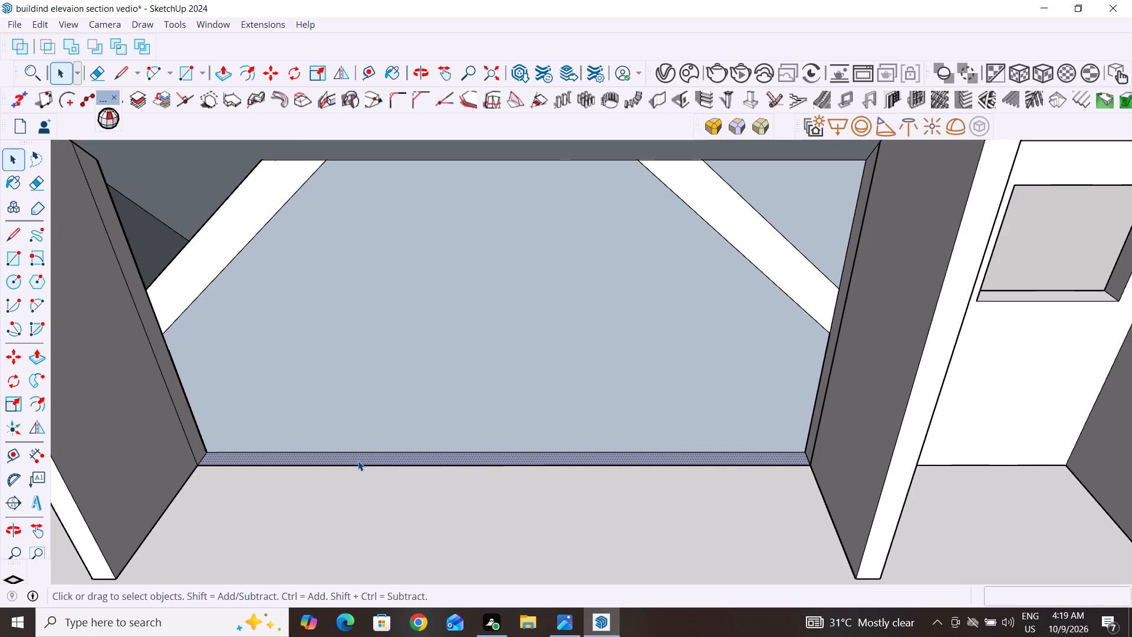
pyautogui.scroll(-4, 392, 524)
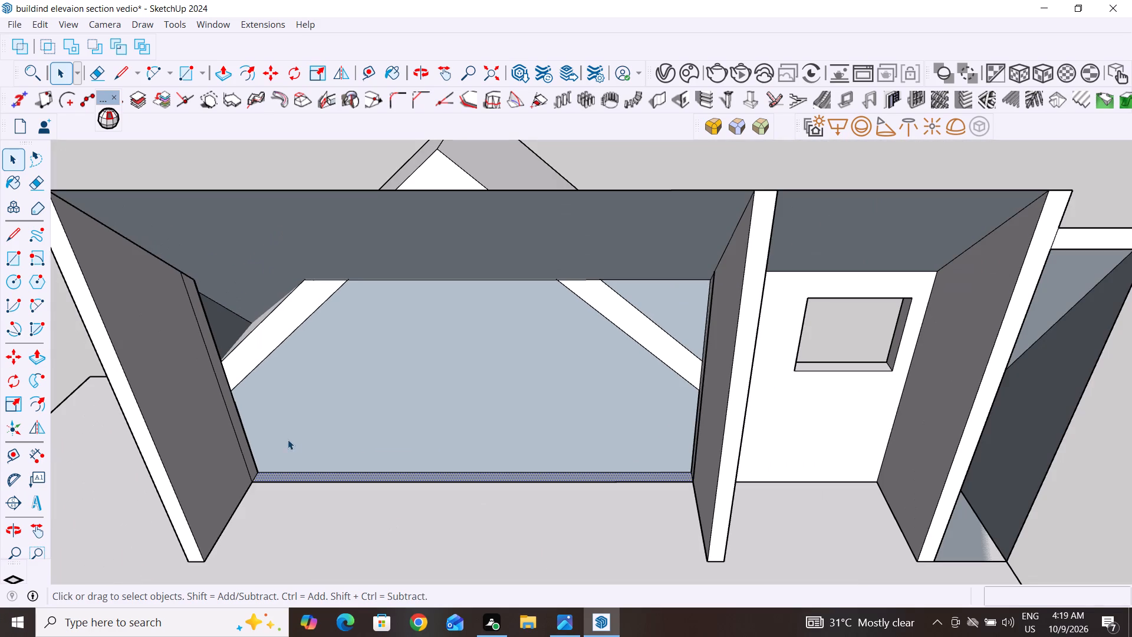
pyautogui.click(458, 397)
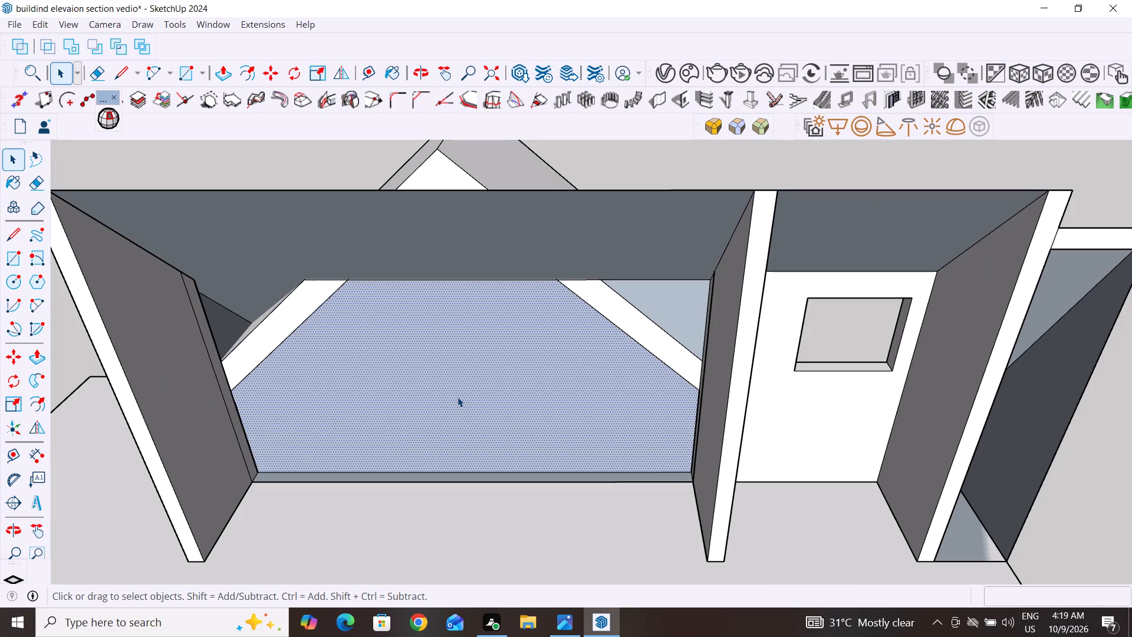
pyautogui.press('Delete')
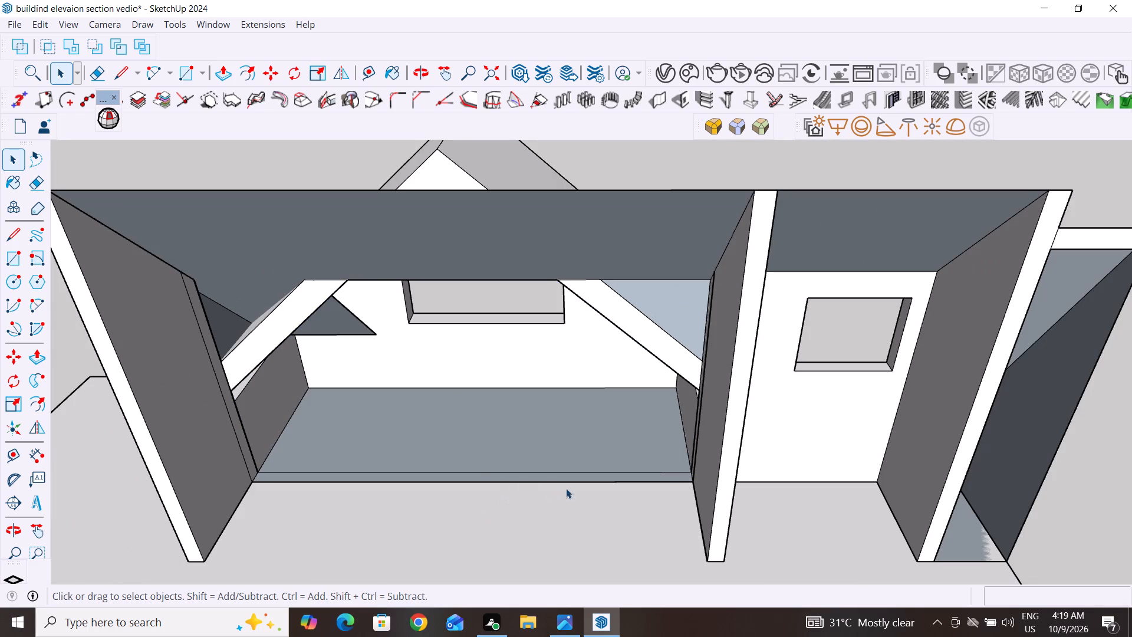
# Delete the narrow floor strip and its two edges along the gable opening, along with the gable room's separate floor face.
pyautogui.click(602, 480)
pyautogui.press('Delete')
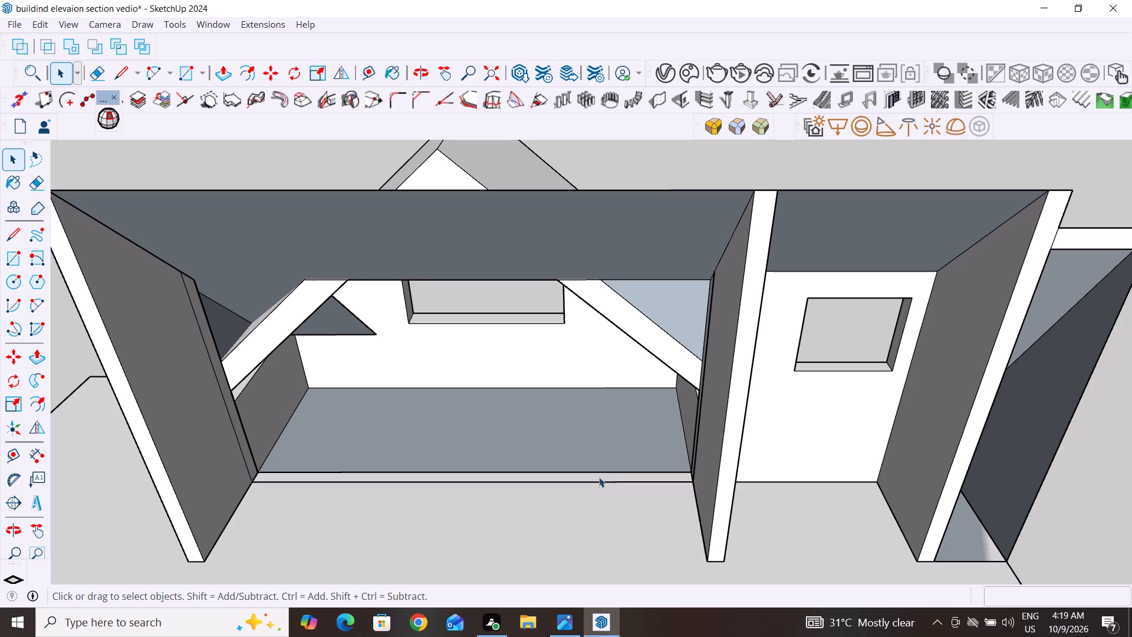
pyautogui.click(529, 482)
pyautogui.press('Delete')
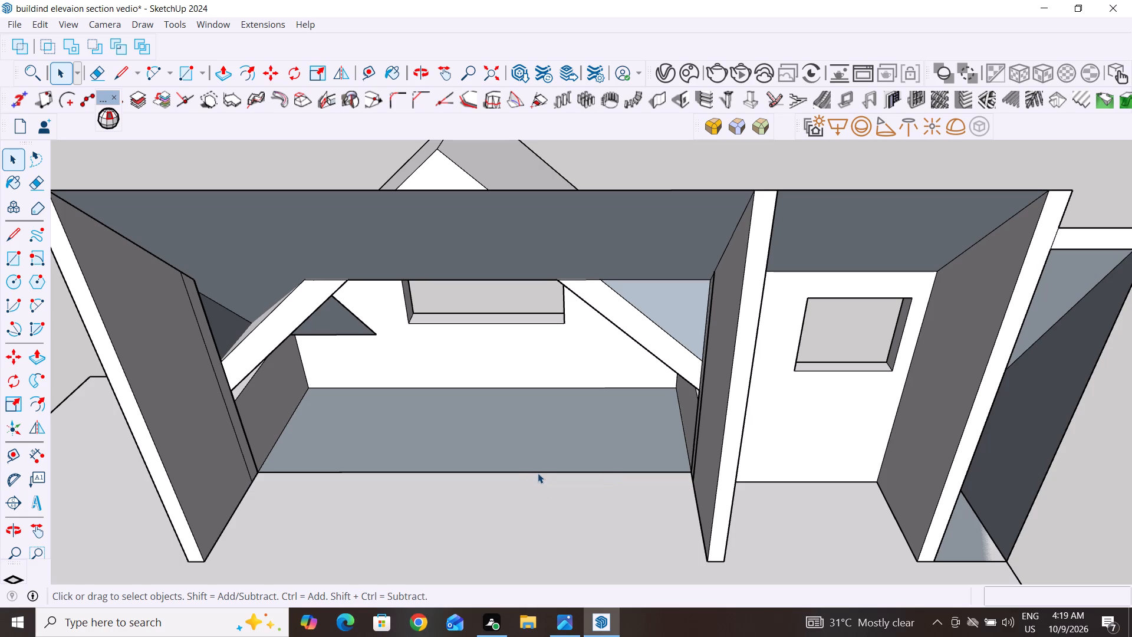
pyautogui.click(540, 472)
pyautogui.press('Delete')
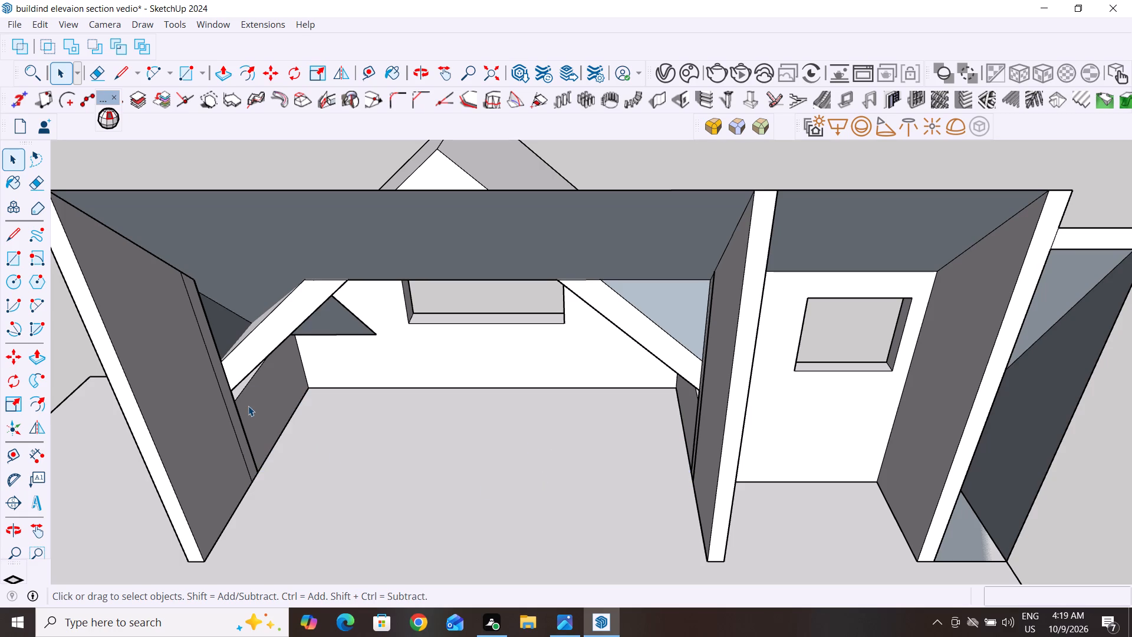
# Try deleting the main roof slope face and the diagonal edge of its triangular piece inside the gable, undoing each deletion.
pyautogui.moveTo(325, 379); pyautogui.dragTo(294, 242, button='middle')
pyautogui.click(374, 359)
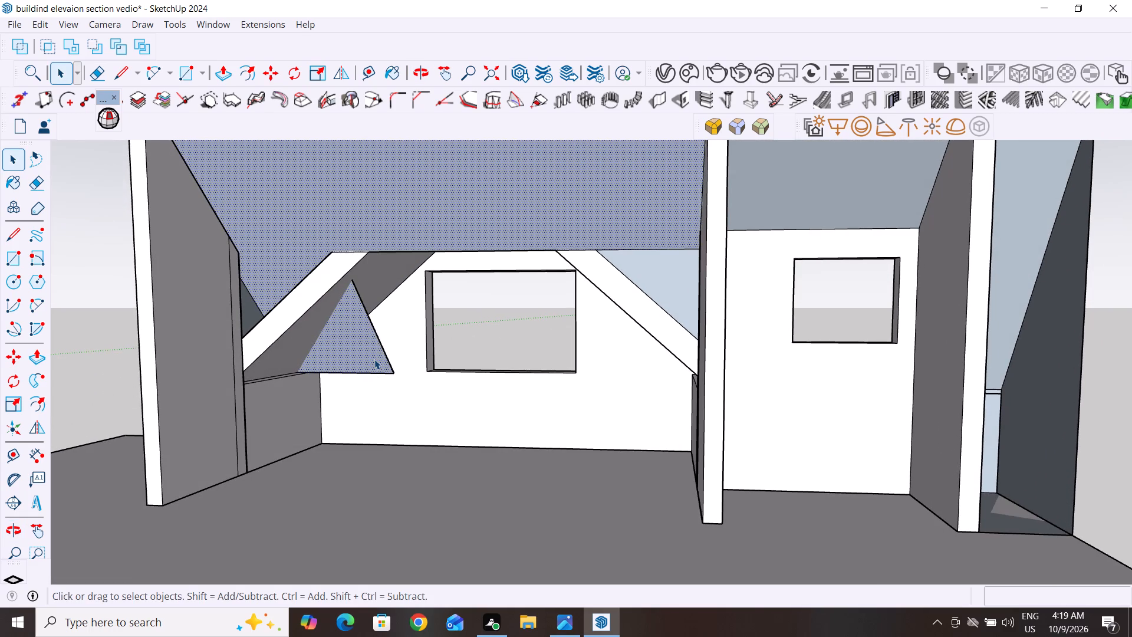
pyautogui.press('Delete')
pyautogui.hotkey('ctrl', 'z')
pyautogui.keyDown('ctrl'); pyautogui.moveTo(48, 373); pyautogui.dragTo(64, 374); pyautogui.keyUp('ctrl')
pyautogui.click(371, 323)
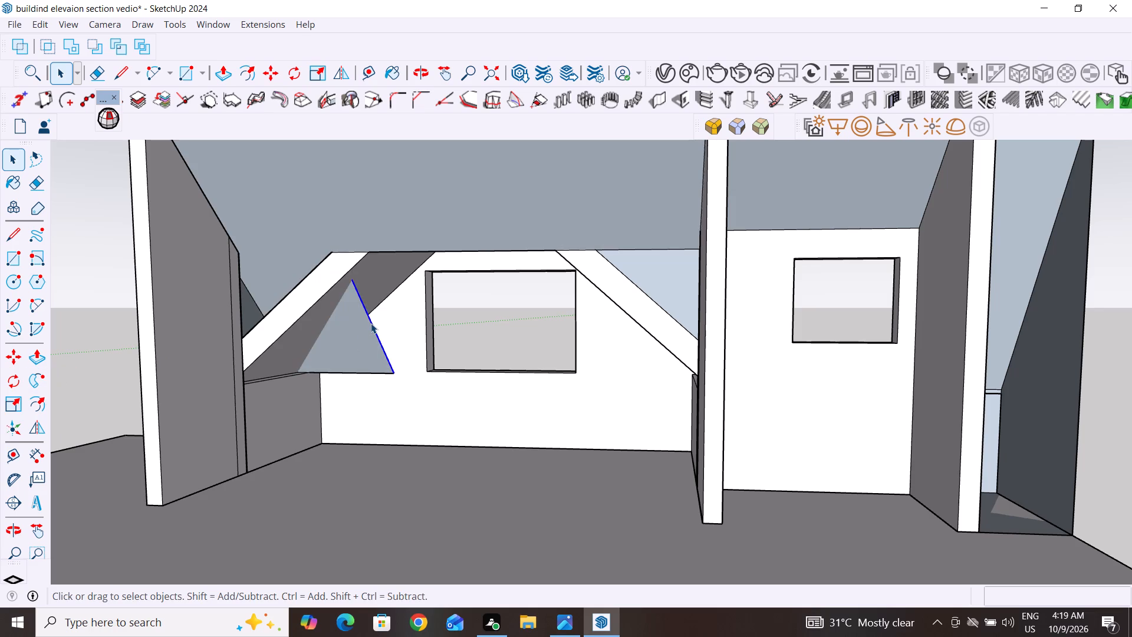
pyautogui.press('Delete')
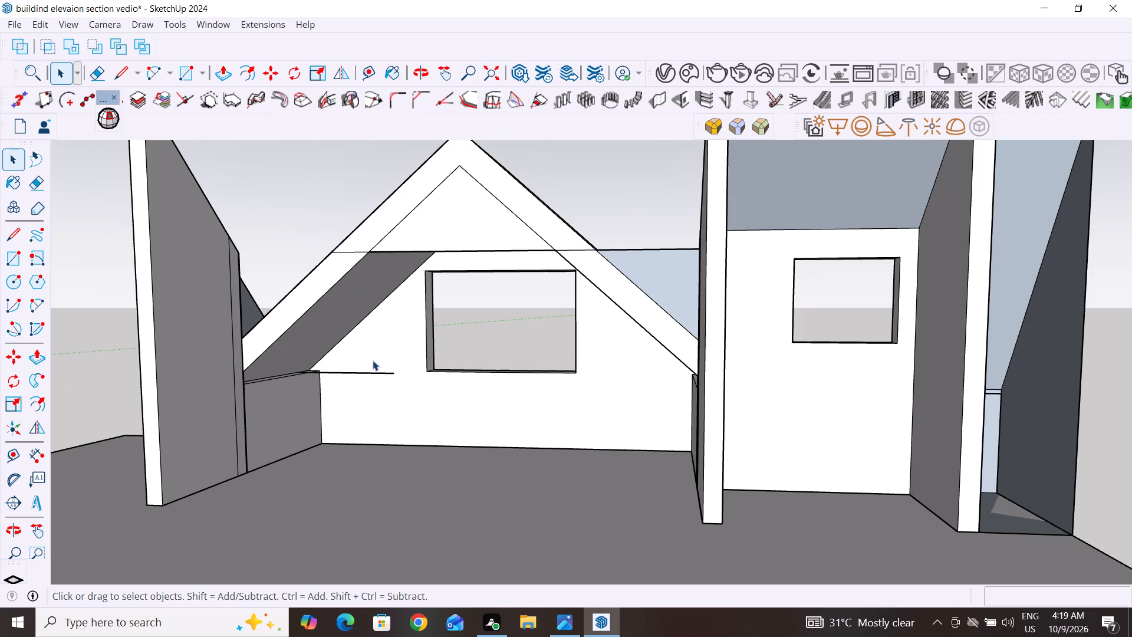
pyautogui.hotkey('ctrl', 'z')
# Draw a horizontal line about 3' long from the top of the gable's sloped band to the inner side wall's upper corner.
pyautogui.scroll(2, 289, 263)
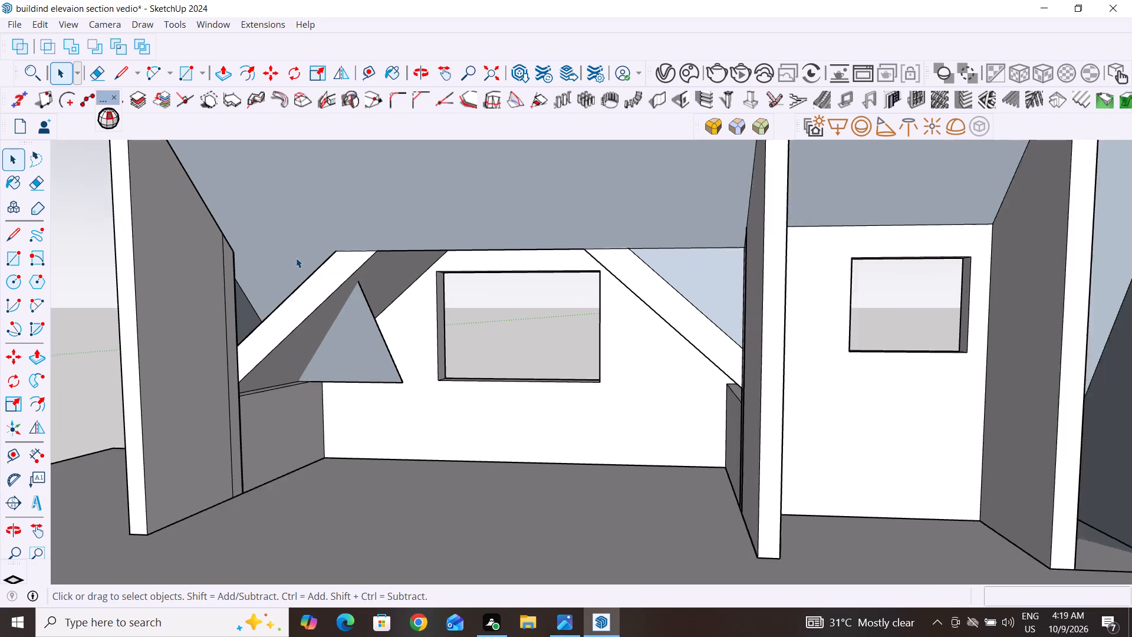
pyautogui.scroll(1, 296, 258)
pyautogui.click(22, 232)
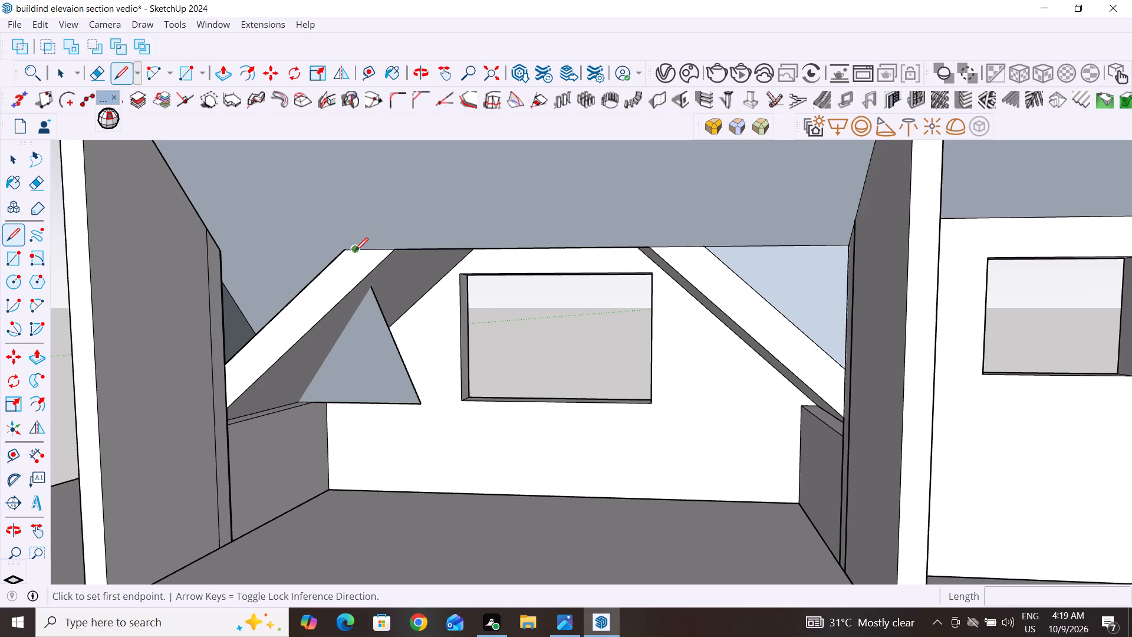
pyautogui.click(344, 249)
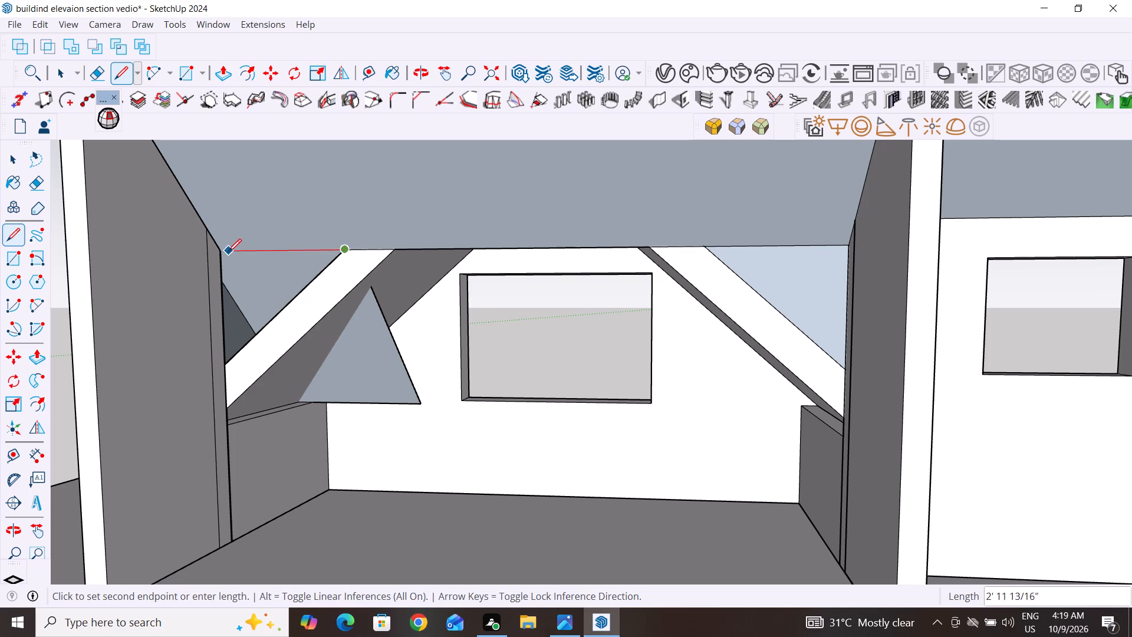
pyautogui.click(227, 251)
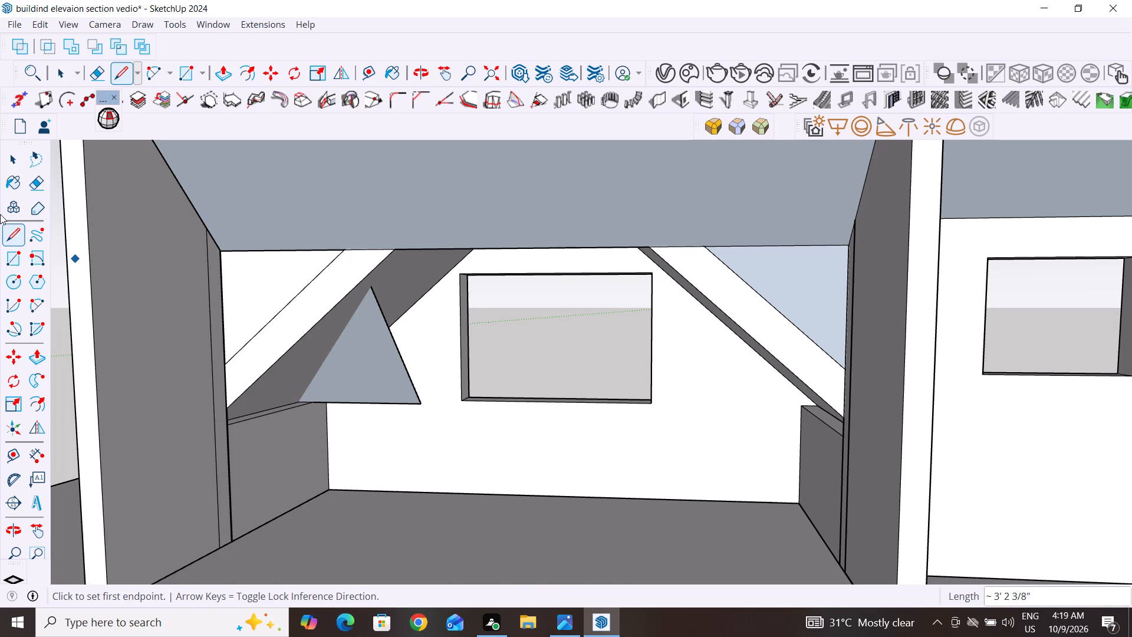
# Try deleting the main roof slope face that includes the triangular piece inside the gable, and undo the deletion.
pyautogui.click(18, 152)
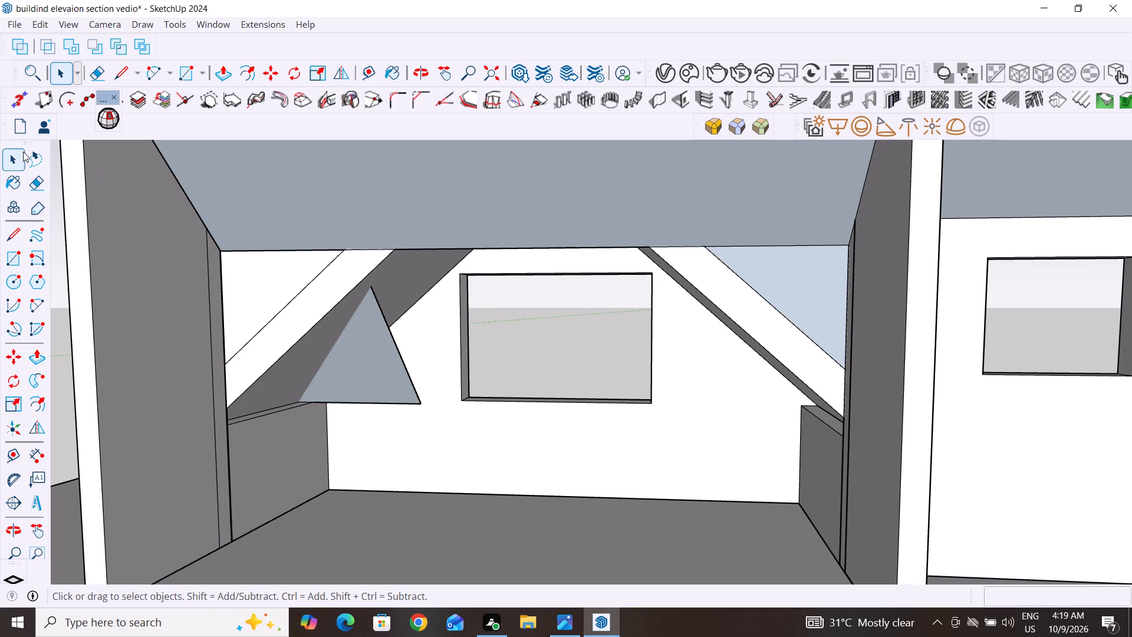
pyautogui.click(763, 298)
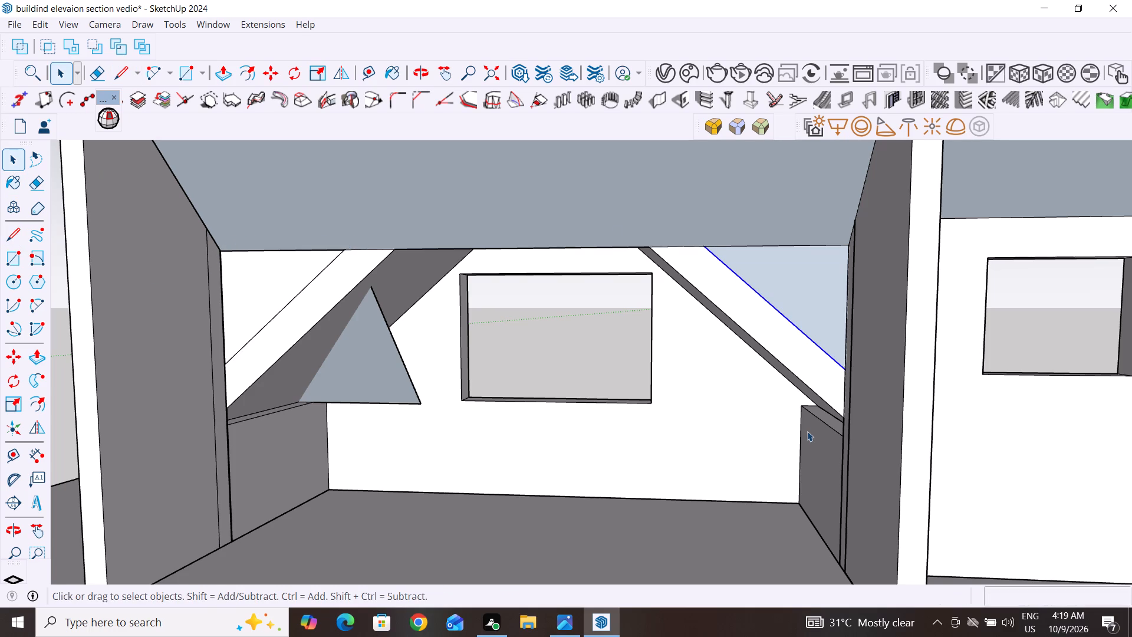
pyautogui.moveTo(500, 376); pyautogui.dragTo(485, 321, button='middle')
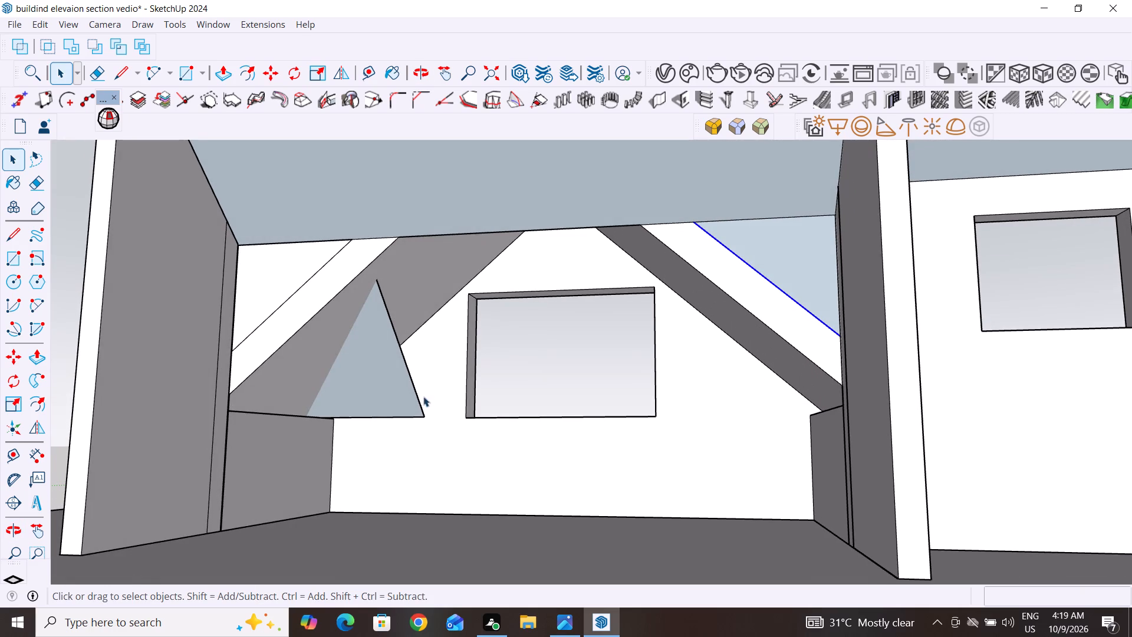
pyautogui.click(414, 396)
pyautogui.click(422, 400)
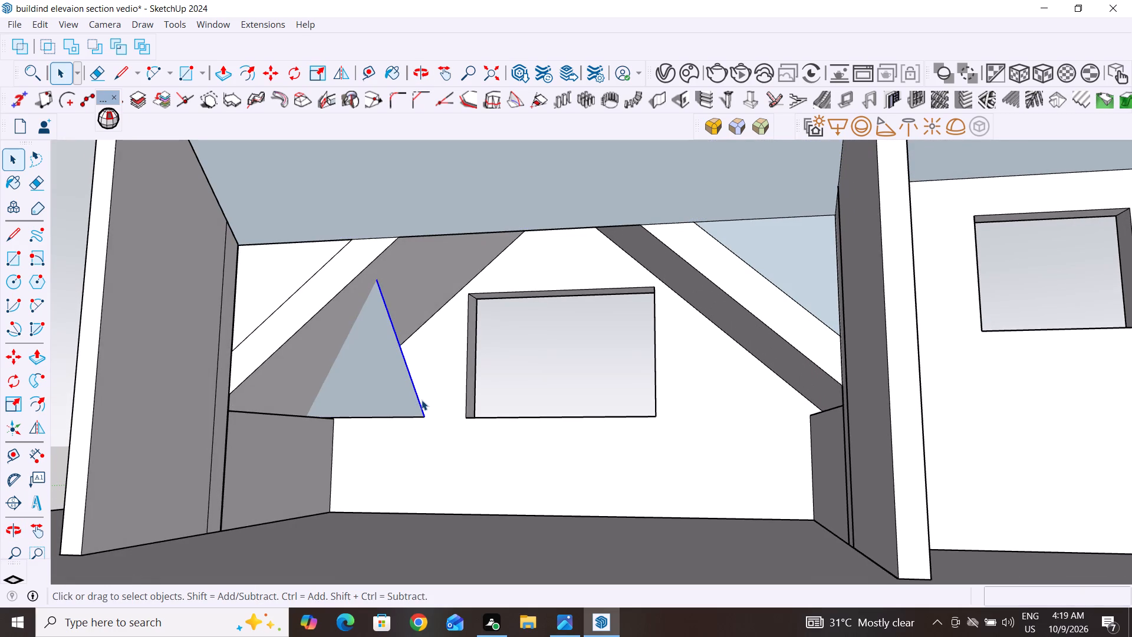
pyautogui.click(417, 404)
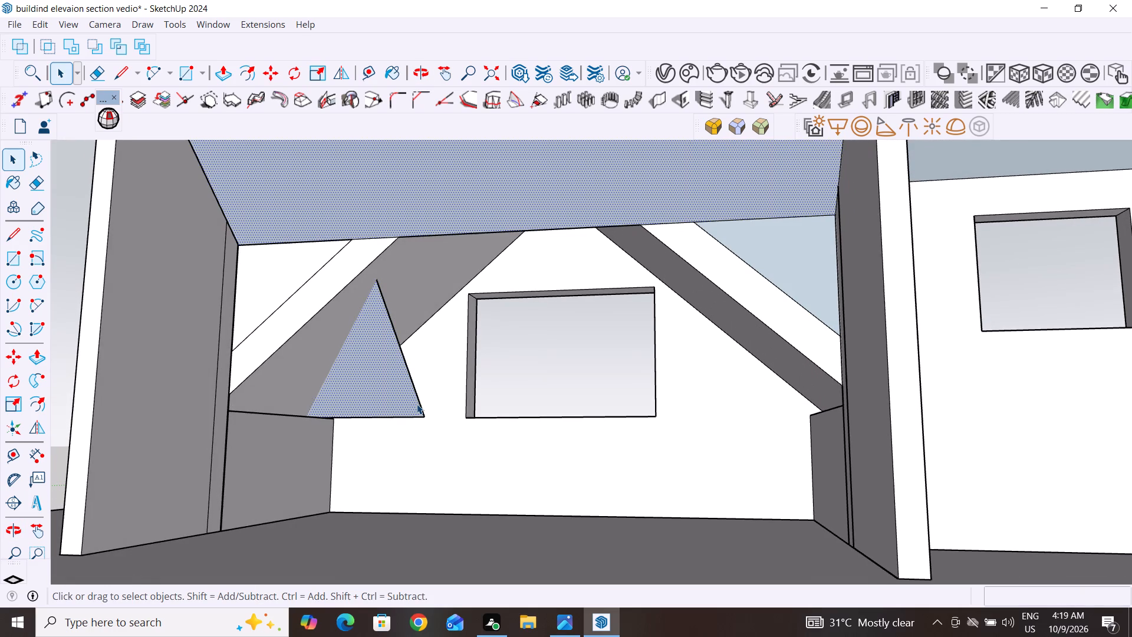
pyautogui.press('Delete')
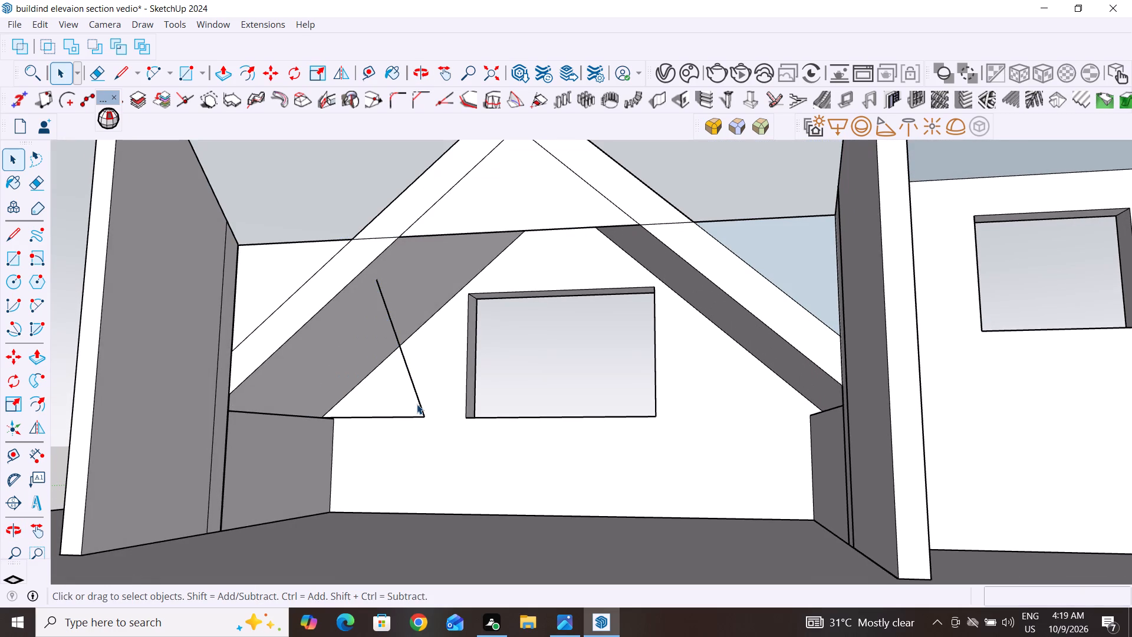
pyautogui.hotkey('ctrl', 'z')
# Draw a line about 6' 3" long from the lower corner of the triangular piece to its top corner.
pyautogui.moveTo(558, 418); pyautogui.dragTo(541, 517, button='middle')
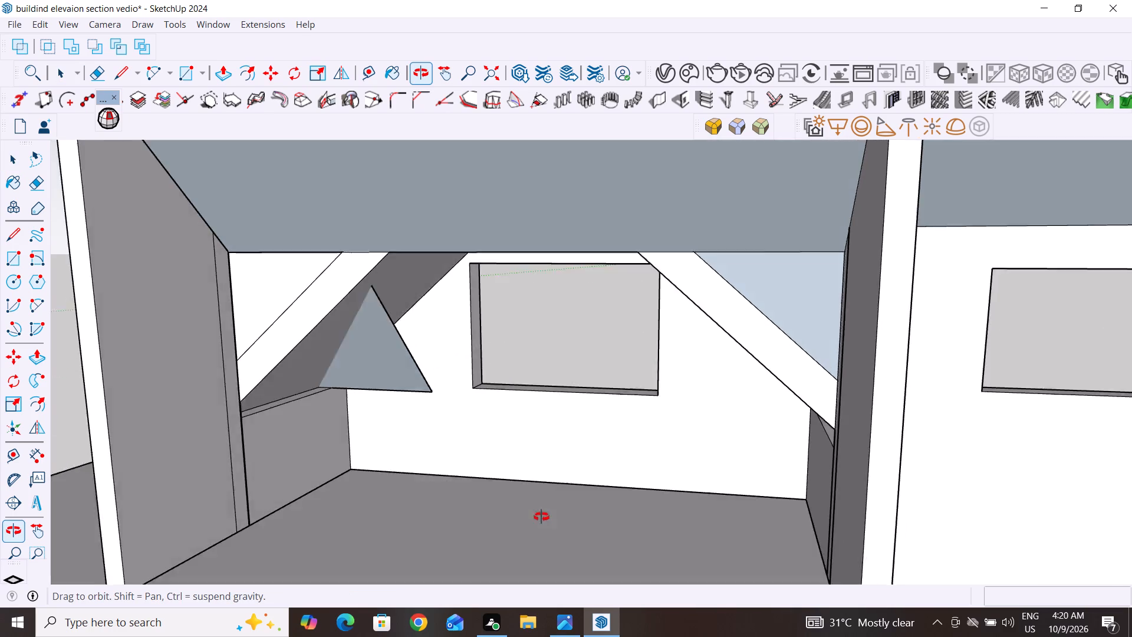
pyautogui.moveTo(541, 517); pyautogui.dragTo(407, 343, button='middle')
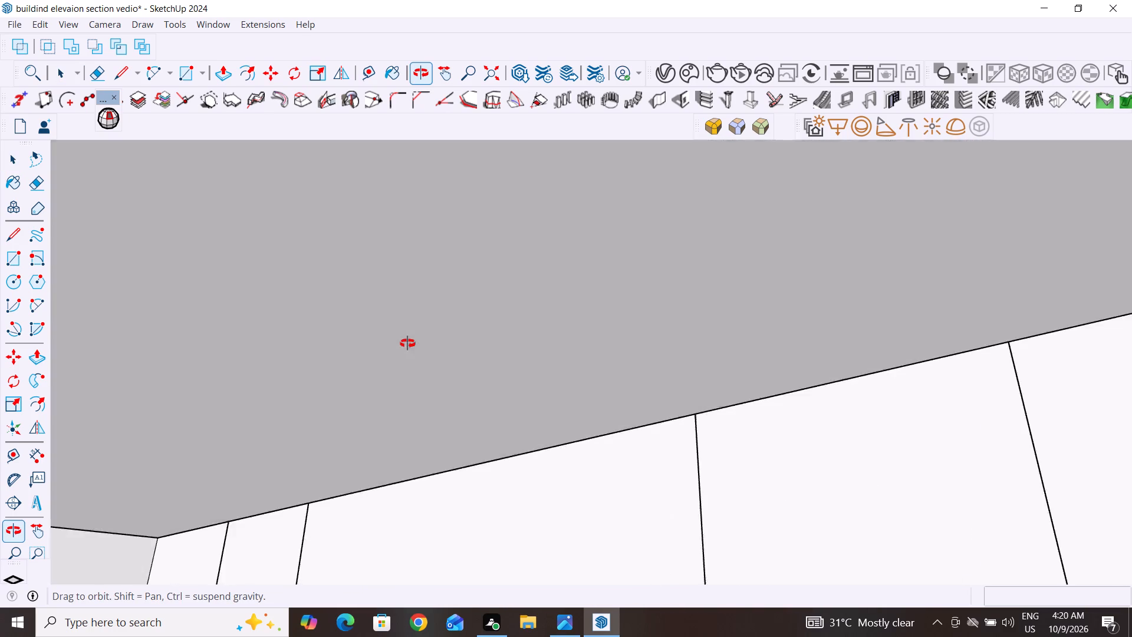
pyautogui.moveTo(407, 343); pyautogui.dragTo(629, 471, button='middle')
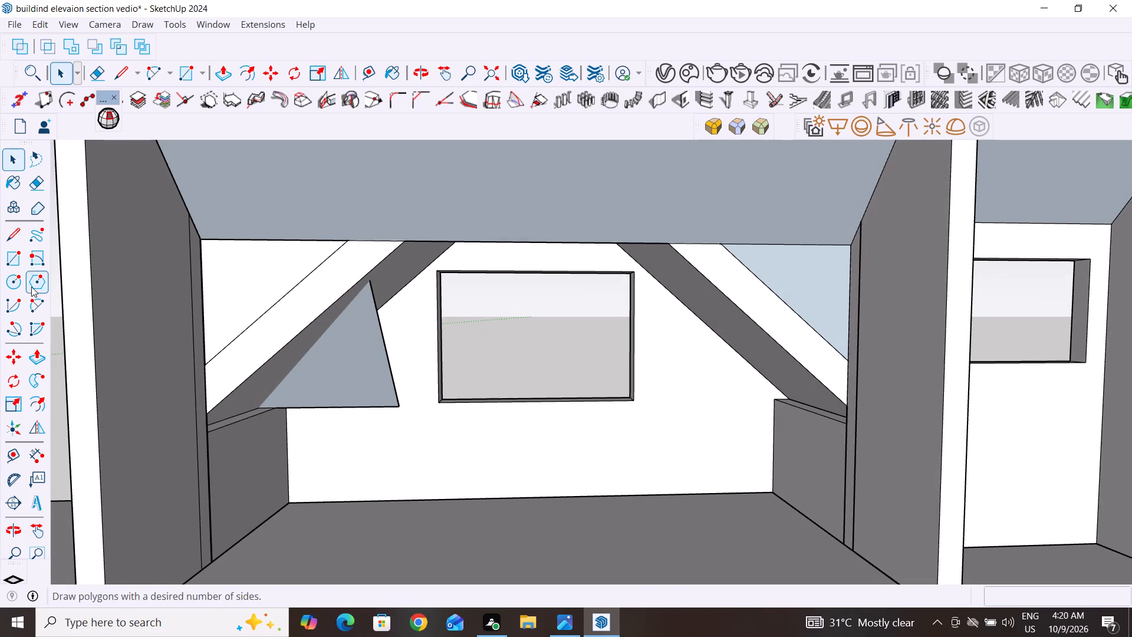
pyautogui.click(17, 234)
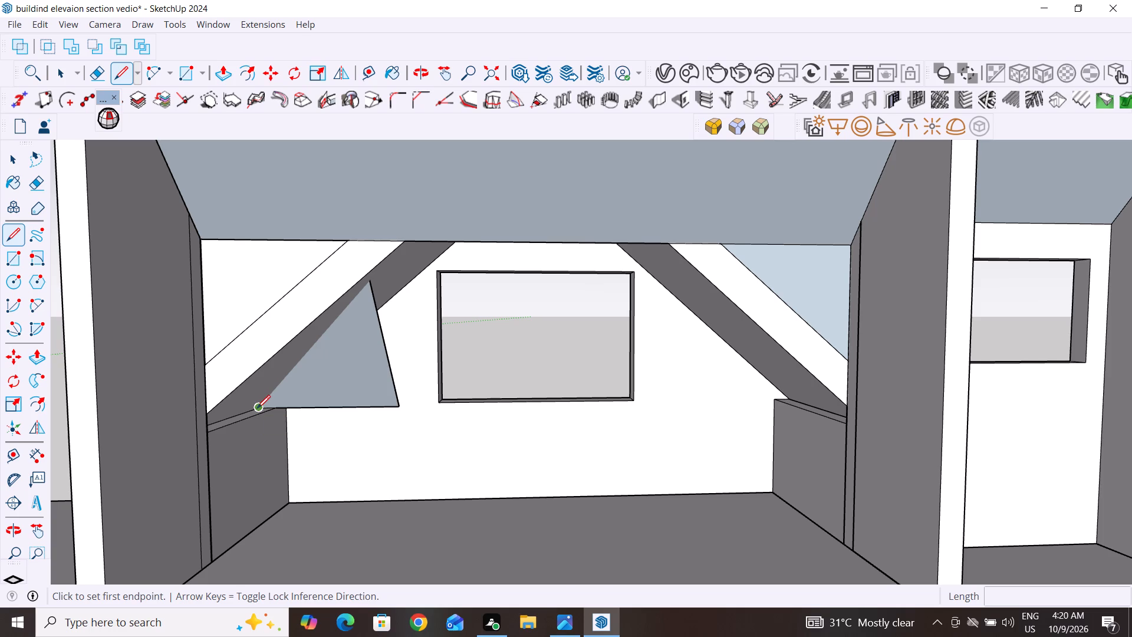
pyautogui.click(257, 408)
pyautogui.click(369, 284)
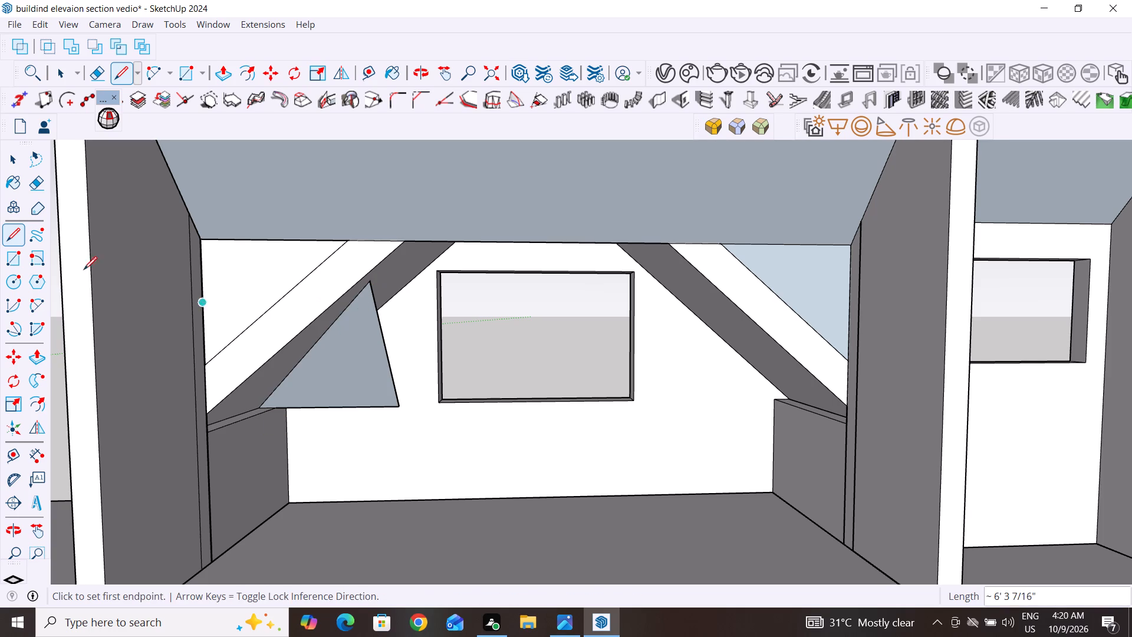
# Delete the triangular face inside the gable together with its free sloping edge and horizontal bottom edge.
pyautogui.click(12, 160)
pyautogui.click(364, 371)
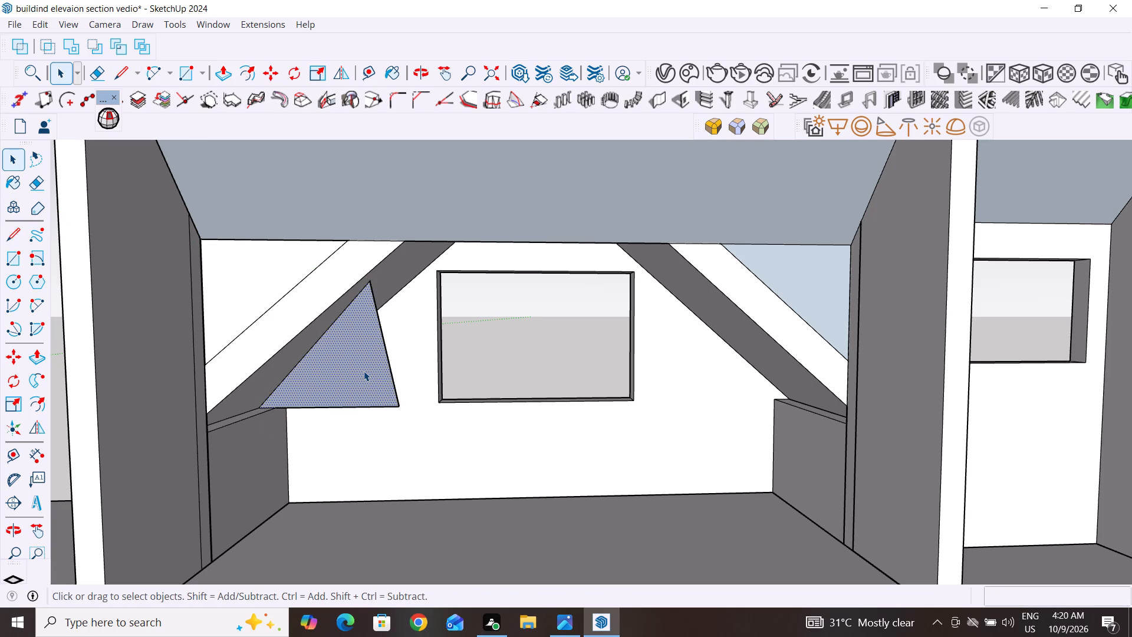
pyautogui.press('Delete')
pyautogui.click(390, 372)
pyautogui.press('Delete')
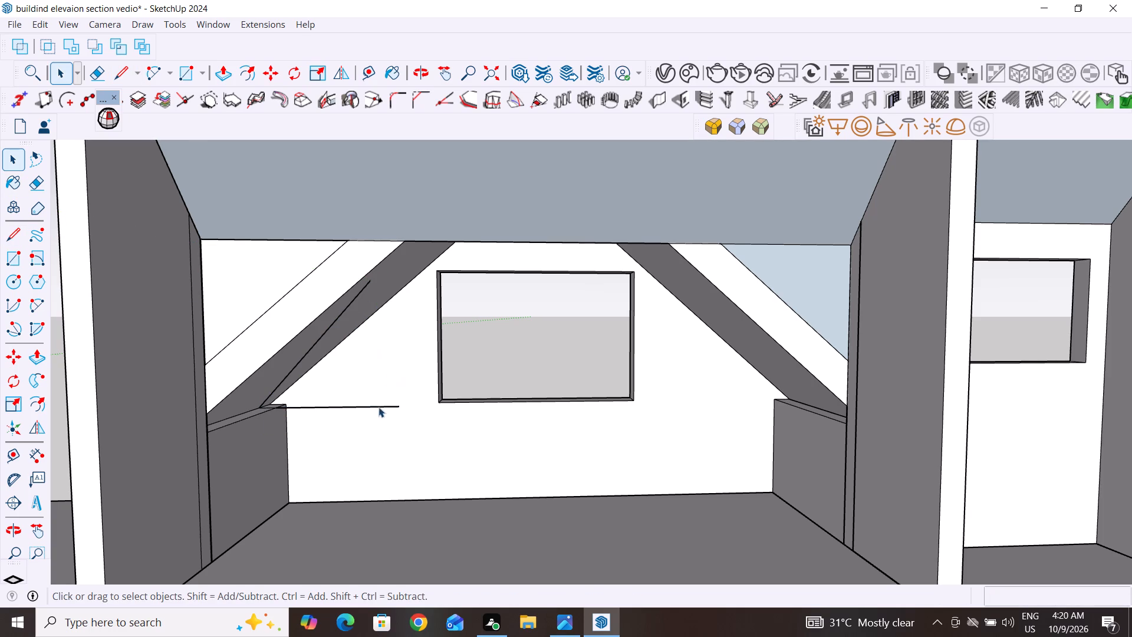
pyautogui.click(379, 404)
pyautogui.press('Delete')
pyautogui.hotkey('ctrl', 'z')
pyautogui.click(356, 406)
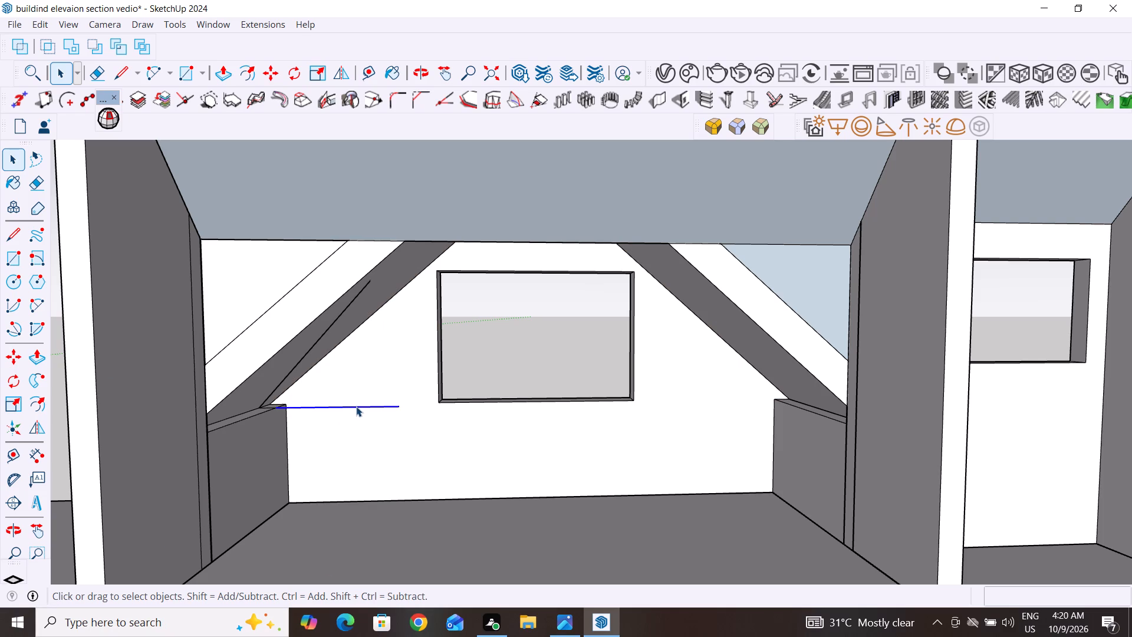
pyautogui.press('Delete')
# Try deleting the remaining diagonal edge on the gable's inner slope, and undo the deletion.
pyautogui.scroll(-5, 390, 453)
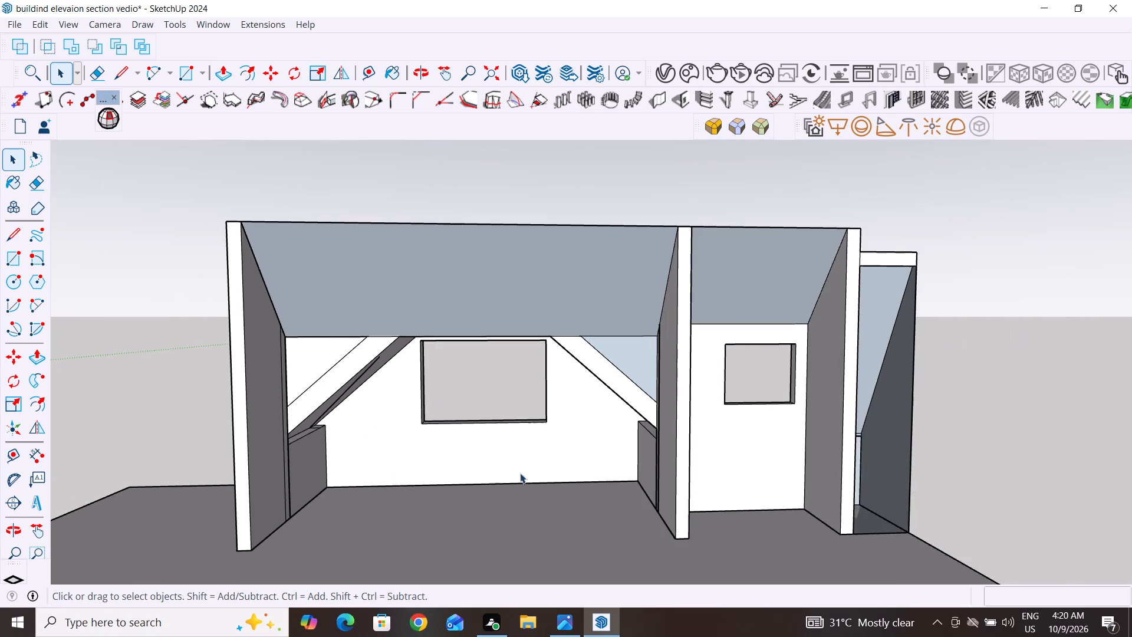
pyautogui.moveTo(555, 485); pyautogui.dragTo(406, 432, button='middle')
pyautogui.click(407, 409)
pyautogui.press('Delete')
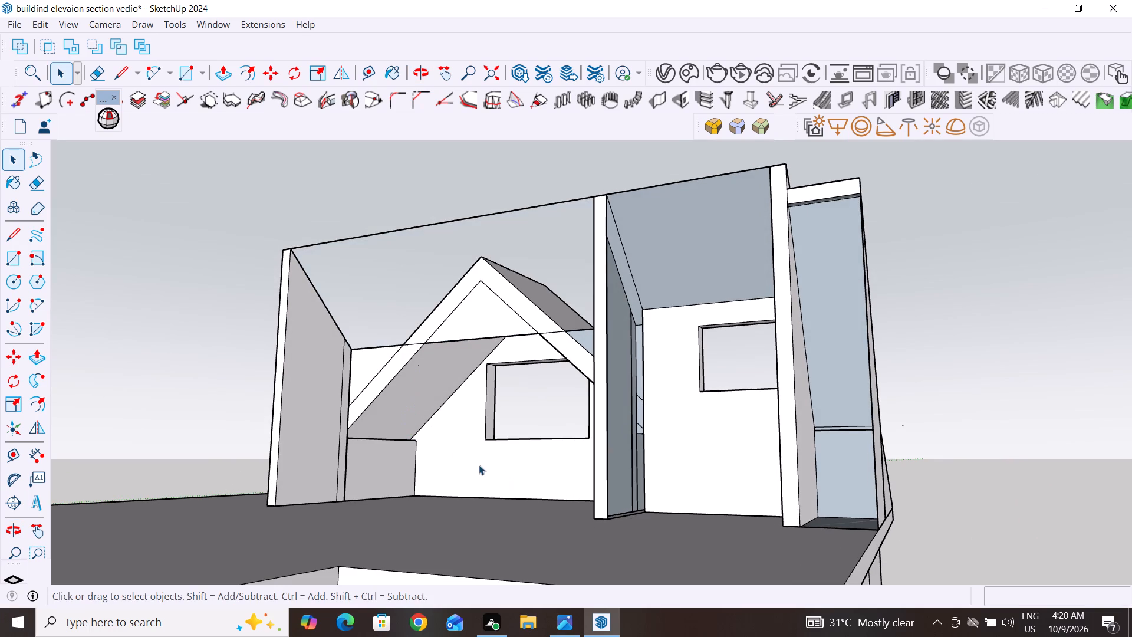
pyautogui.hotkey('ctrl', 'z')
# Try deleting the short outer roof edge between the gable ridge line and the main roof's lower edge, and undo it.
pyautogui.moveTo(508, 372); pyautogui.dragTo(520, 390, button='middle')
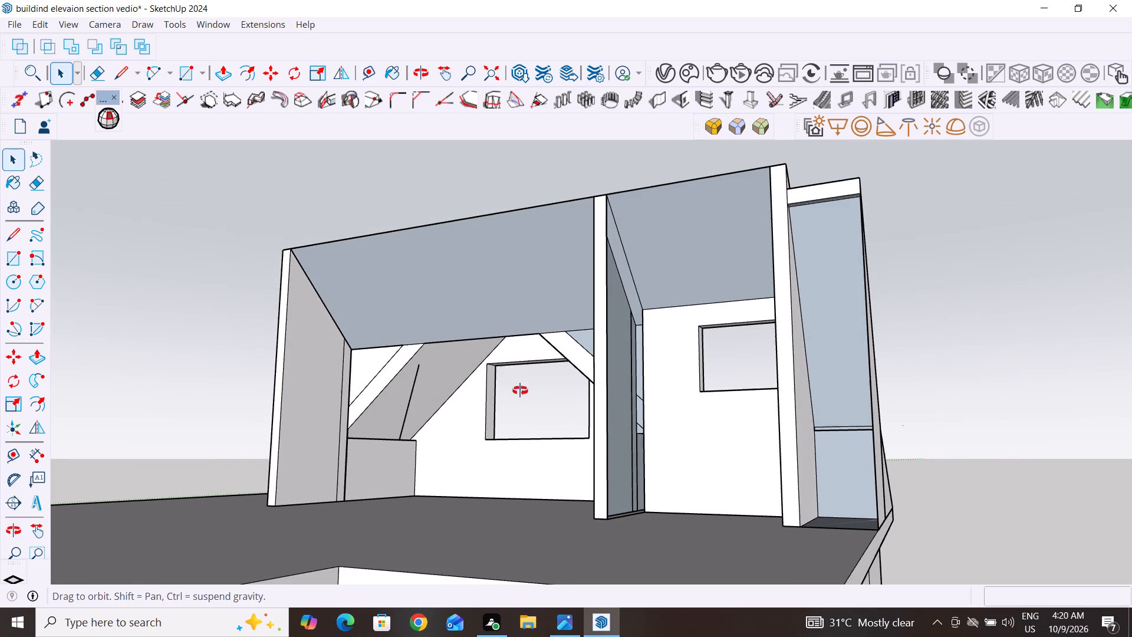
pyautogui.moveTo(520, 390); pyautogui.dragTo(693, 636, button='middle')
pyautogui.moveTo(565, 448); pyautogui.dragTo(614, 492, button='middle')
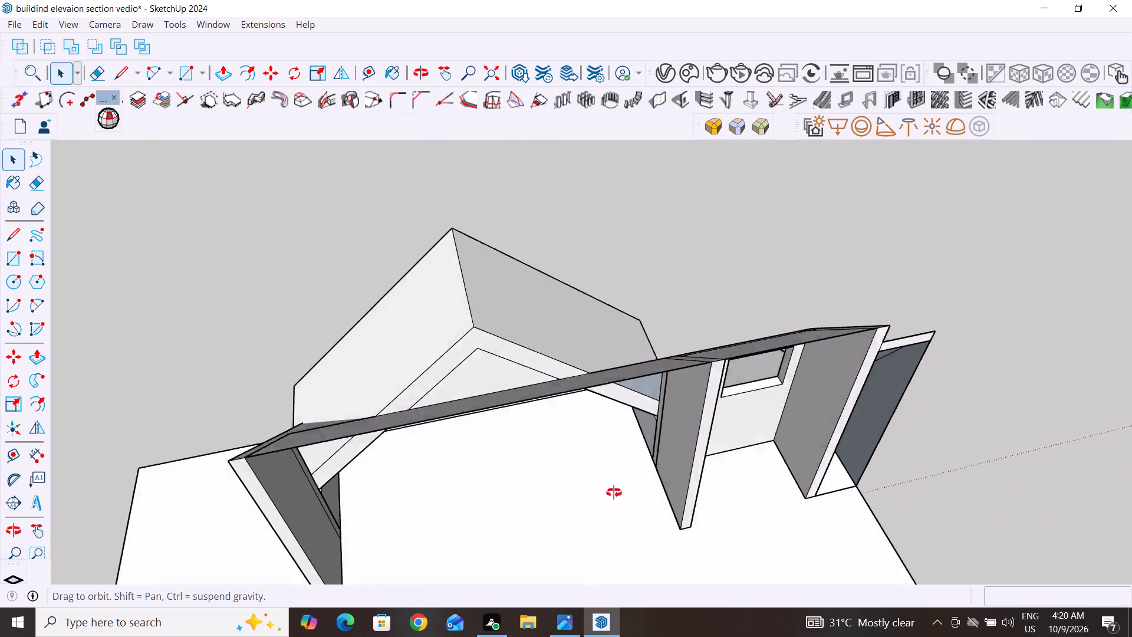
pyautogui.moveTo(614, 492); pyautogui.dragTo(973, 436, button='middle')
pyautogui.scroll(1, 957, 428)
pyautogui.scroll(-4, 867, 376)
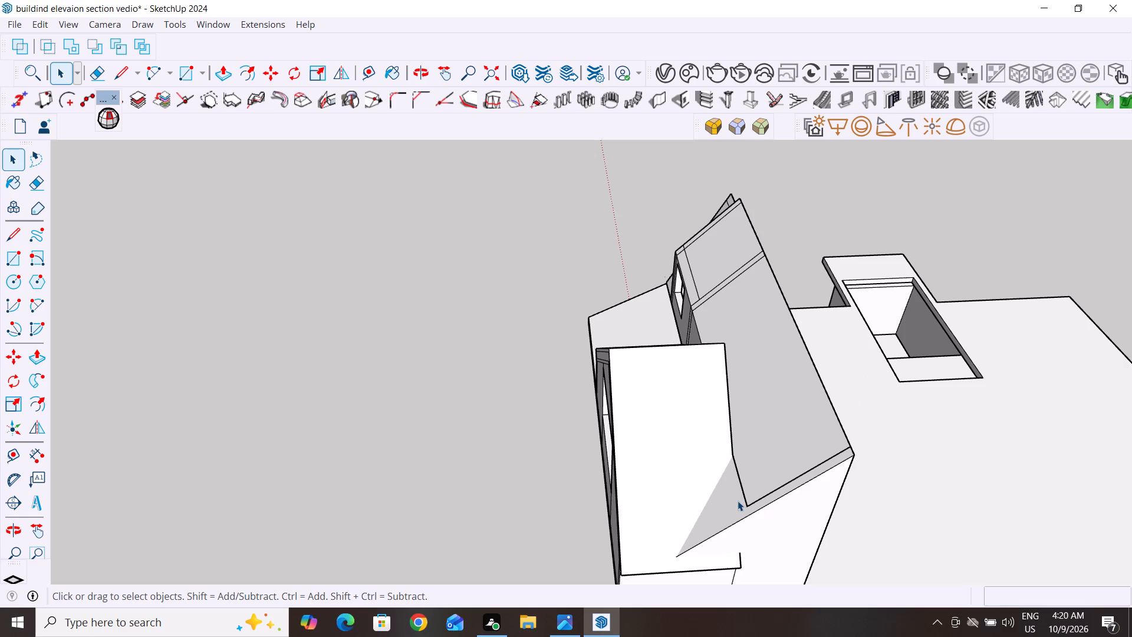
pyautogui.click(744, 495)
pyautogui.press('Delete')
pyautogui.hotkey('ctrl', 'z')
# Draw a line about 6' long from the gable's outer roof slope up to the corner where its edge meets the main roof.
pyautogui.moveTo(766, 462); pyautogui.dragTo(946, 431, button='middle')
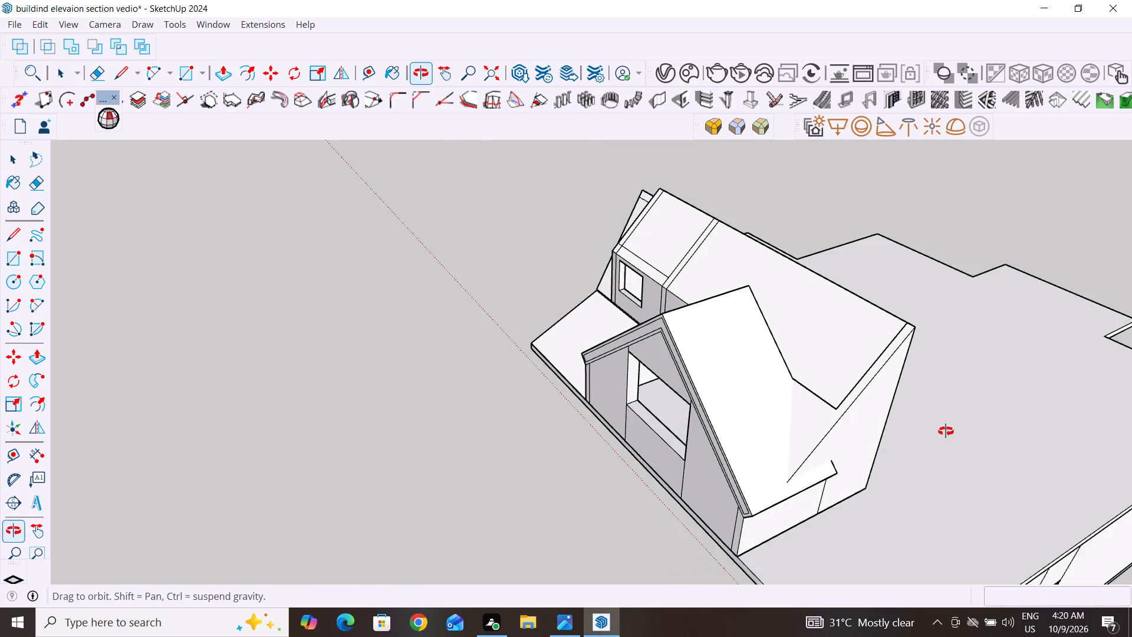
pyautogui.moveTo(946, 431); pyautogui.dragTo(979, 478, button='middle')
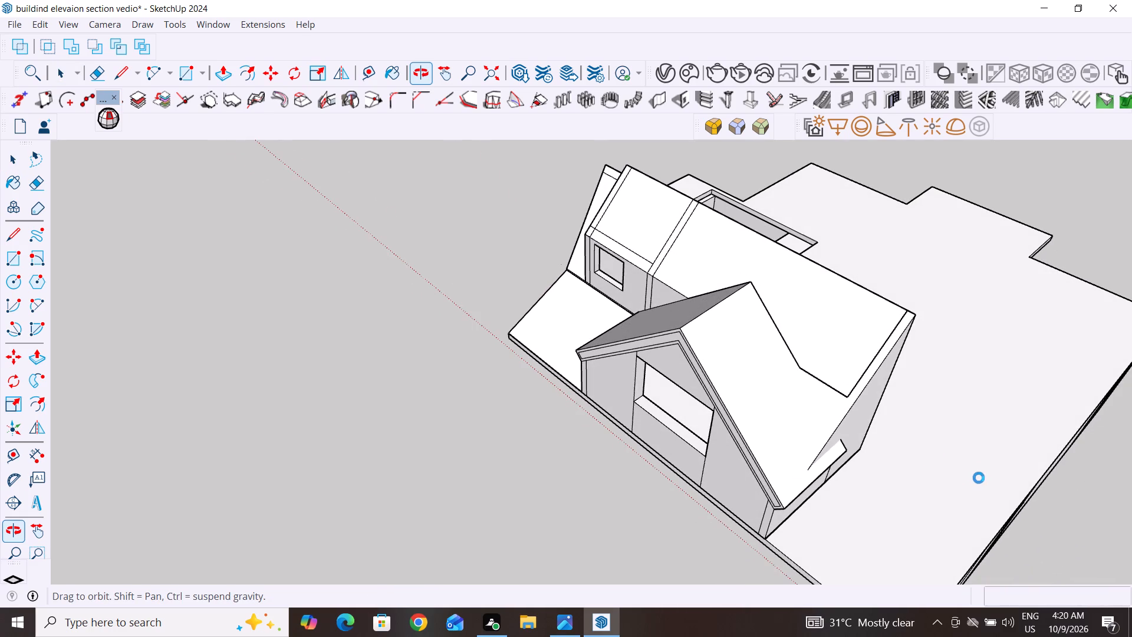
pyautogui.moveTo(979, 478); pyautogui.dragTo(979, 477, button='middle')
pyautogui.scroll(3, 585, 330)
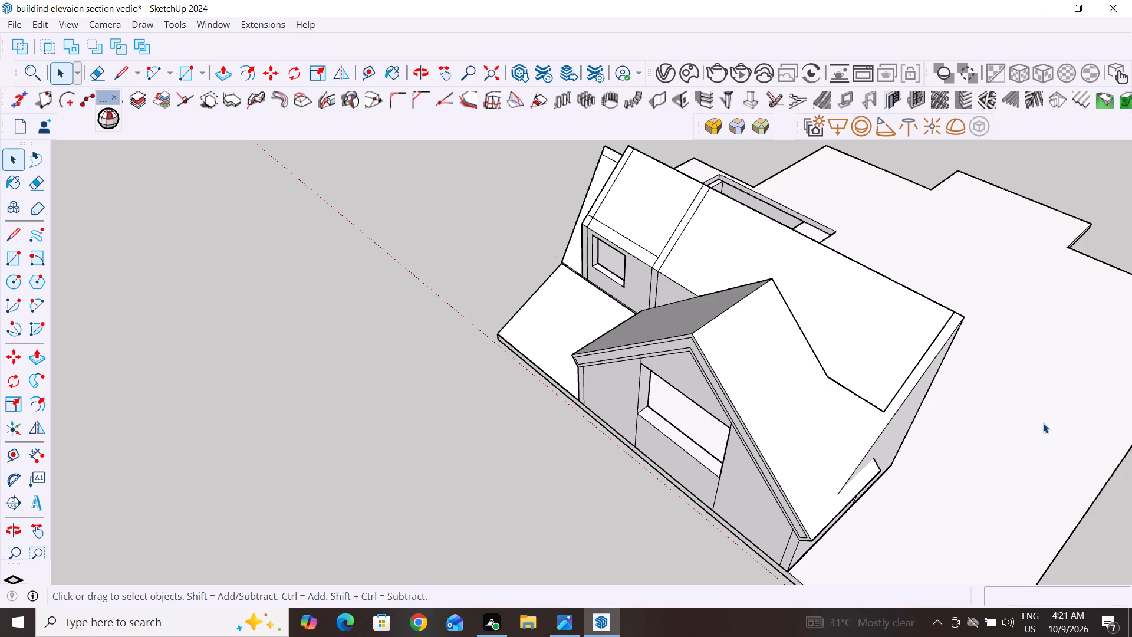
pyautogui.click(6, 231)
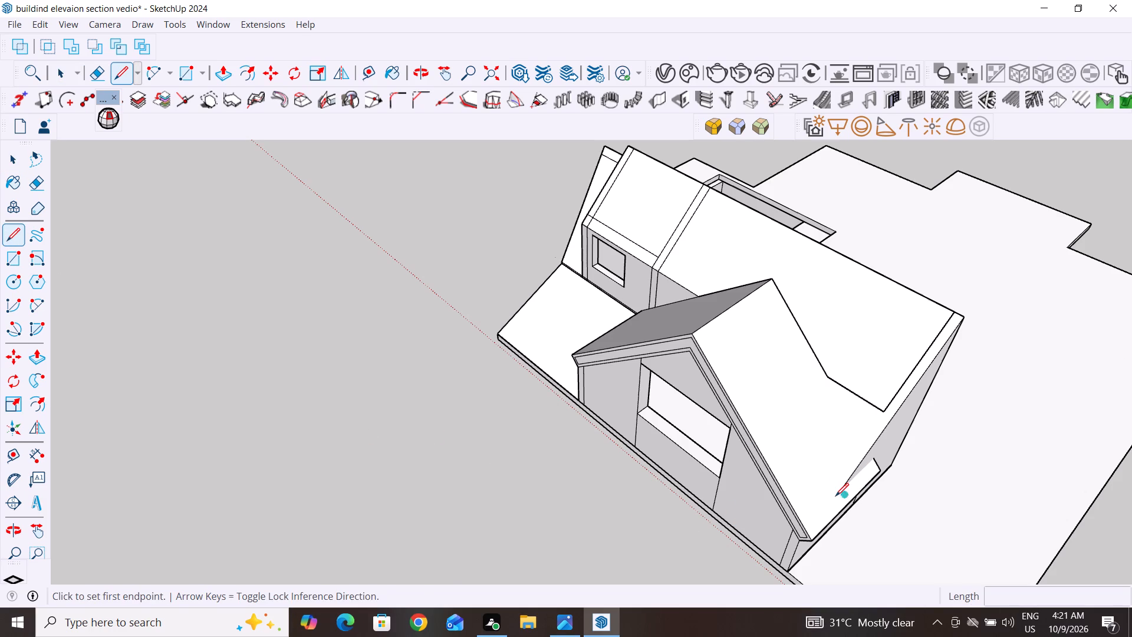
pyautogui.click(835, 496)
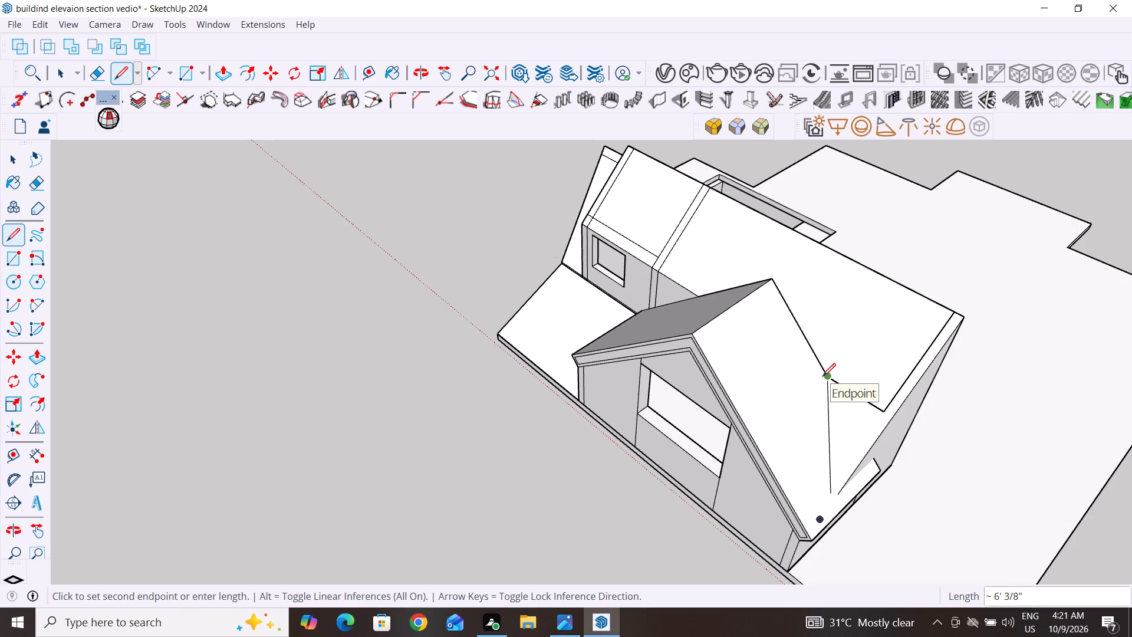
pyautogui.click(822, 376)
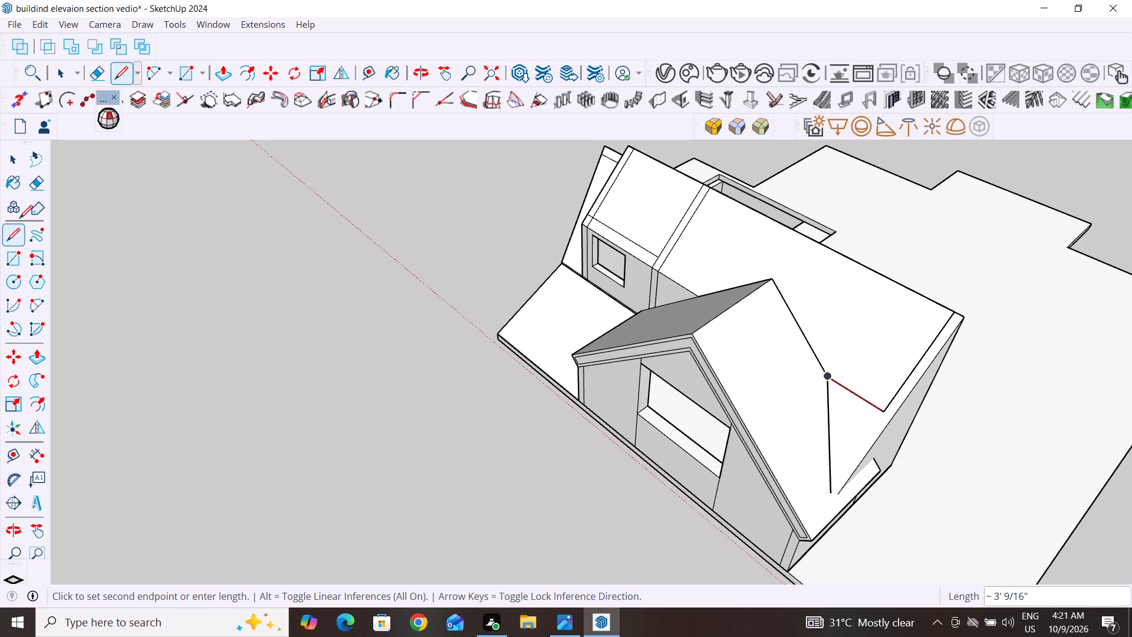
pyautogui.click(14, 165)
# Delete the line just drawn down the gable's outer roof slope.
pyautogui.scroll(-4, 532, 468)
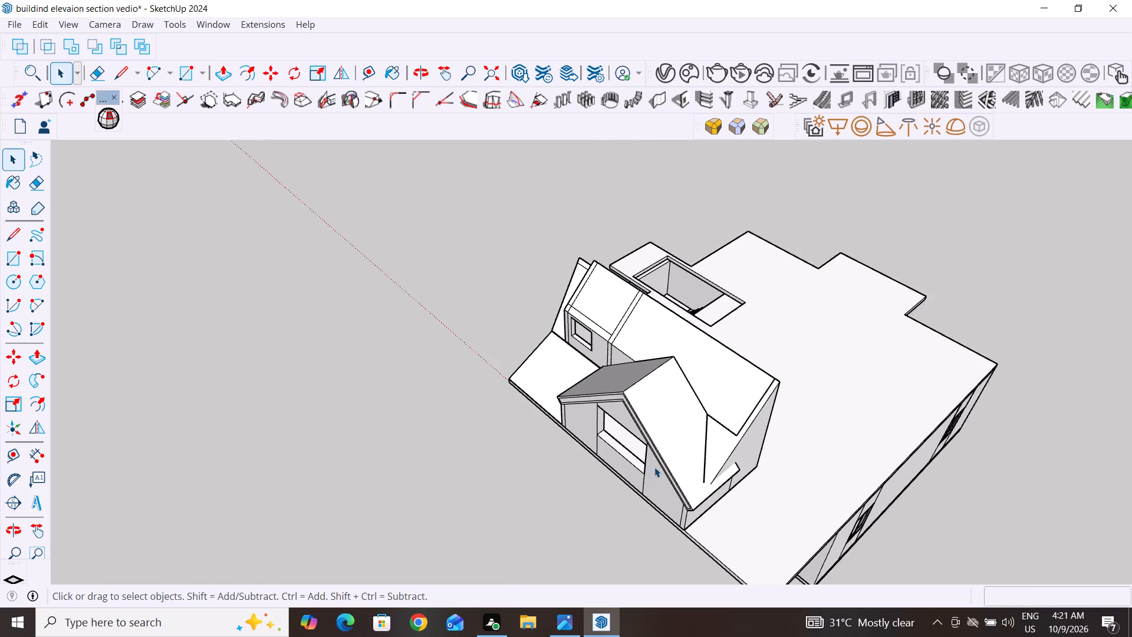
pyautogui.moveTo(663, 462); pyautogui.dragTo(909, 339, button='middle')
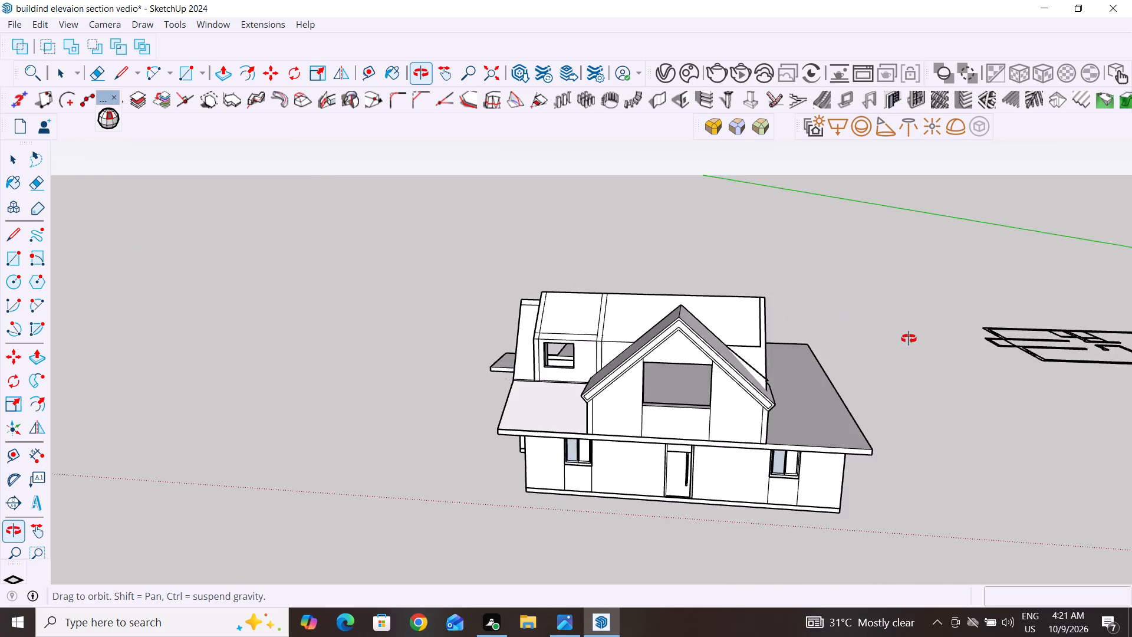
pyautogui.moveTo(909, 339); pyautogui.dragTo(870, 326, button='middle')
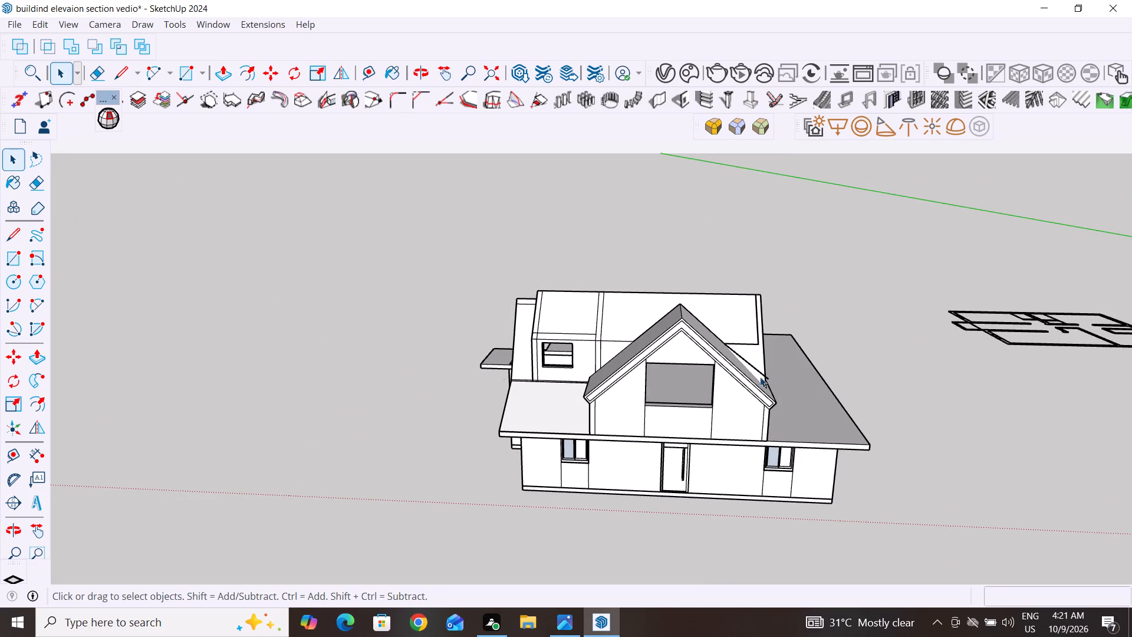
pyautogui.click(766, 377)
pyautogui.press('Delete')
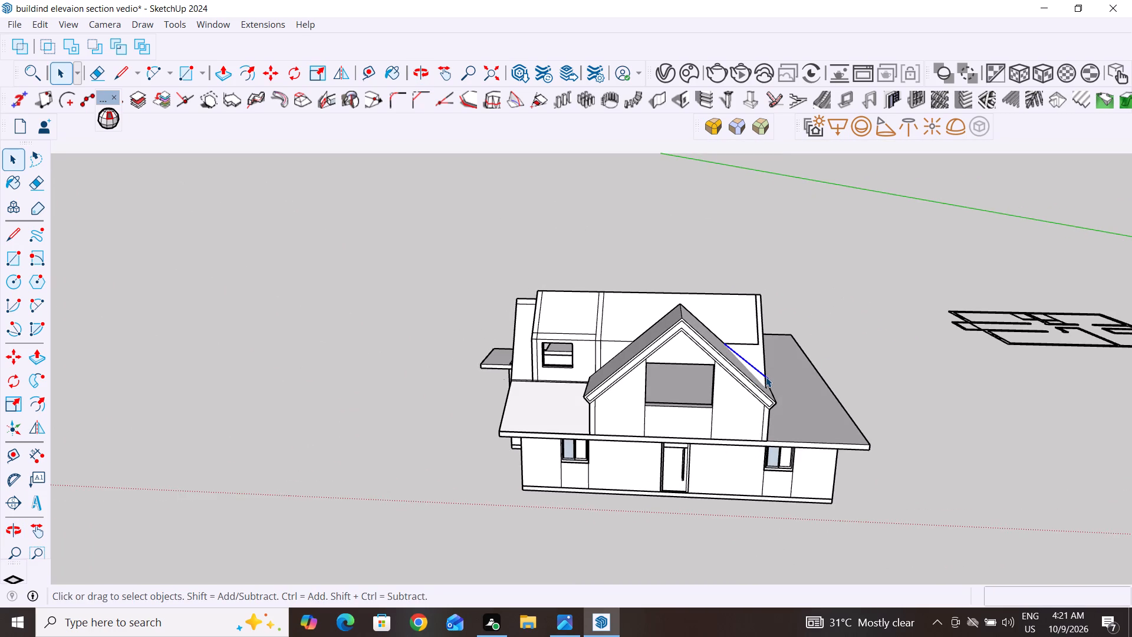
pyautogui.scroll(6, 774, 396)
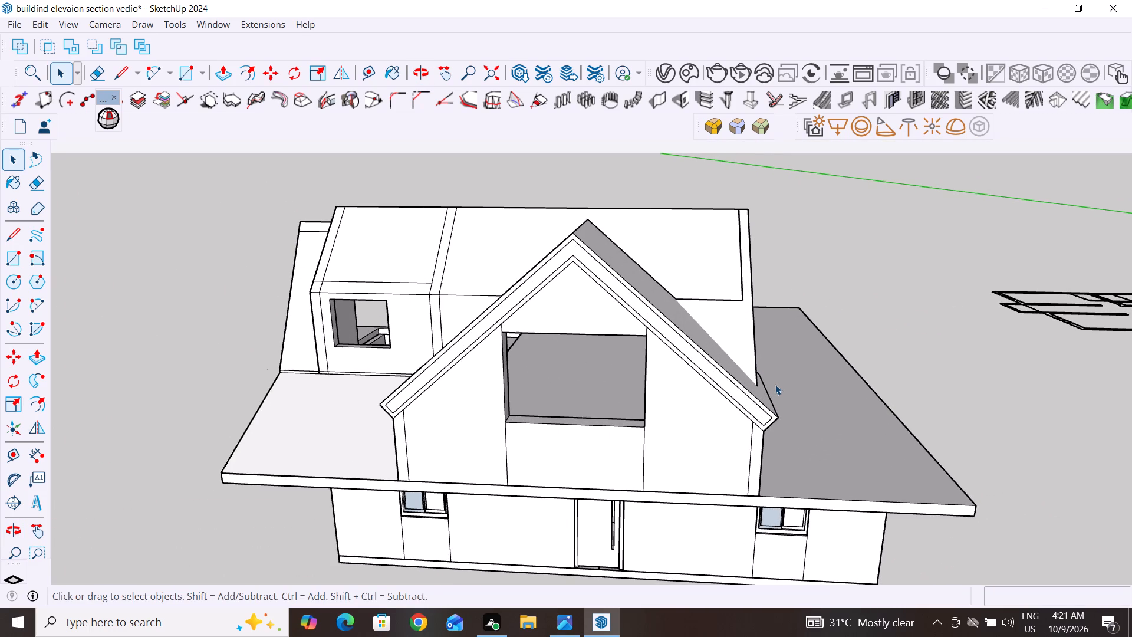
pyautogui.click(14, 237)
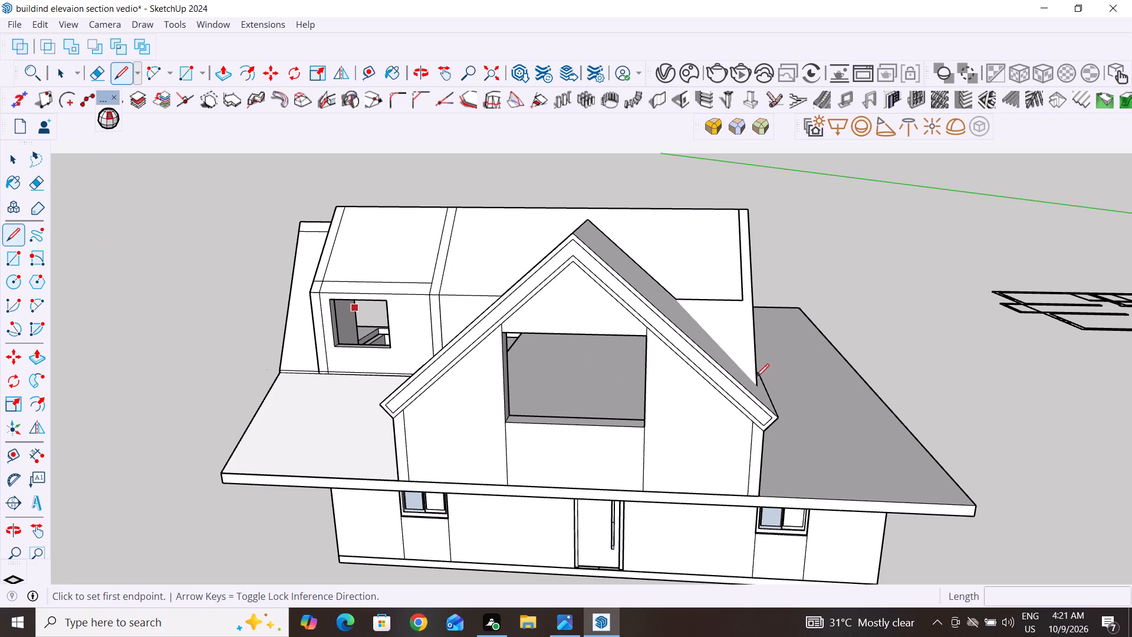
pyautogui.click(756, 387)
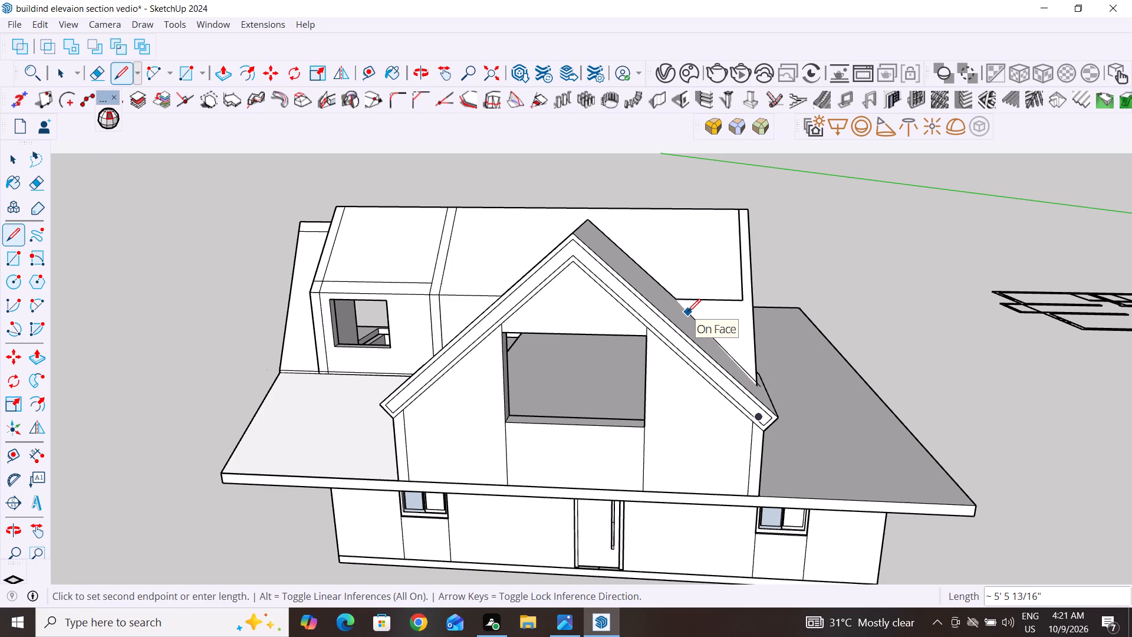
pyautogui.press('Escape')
# Draw a line about 5' 10" long from the inner end of the main roof's short lower edge down the gable junction to its pointed tip.
pyautogui.scroll(5, 739, 379)
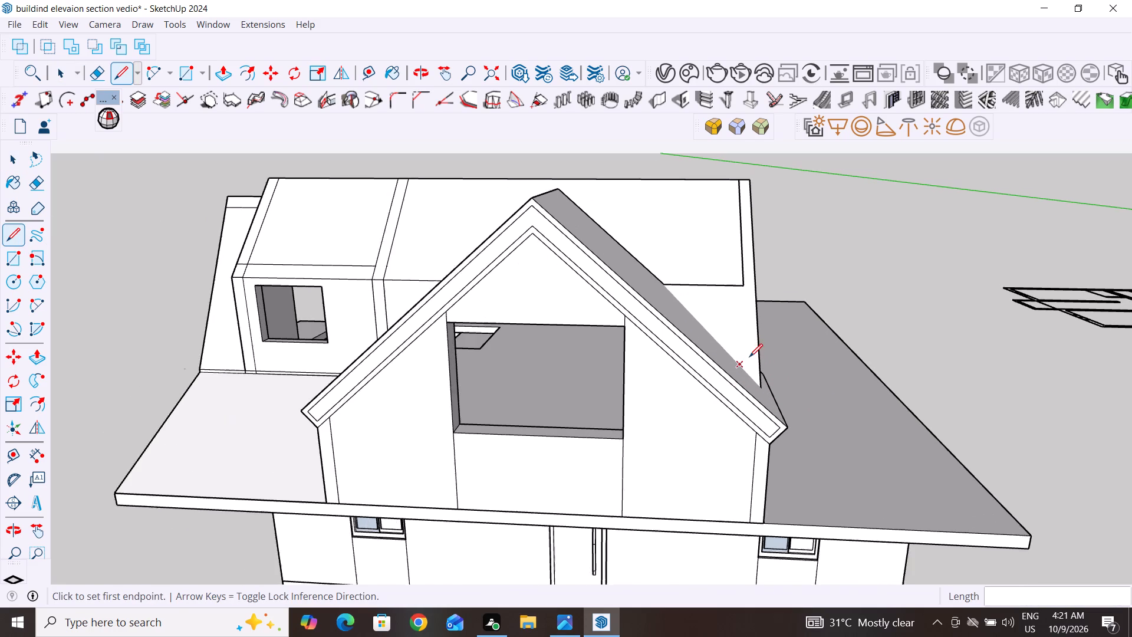
pyautogui.scroll(6, 749, 357)
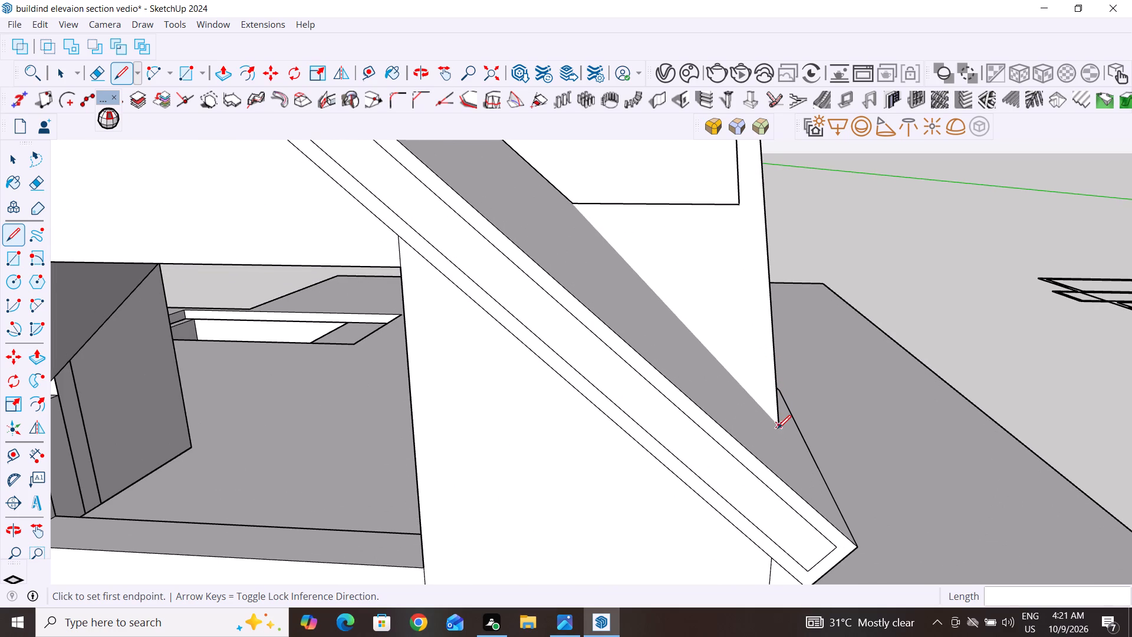
pyautogui.click(778, 425)
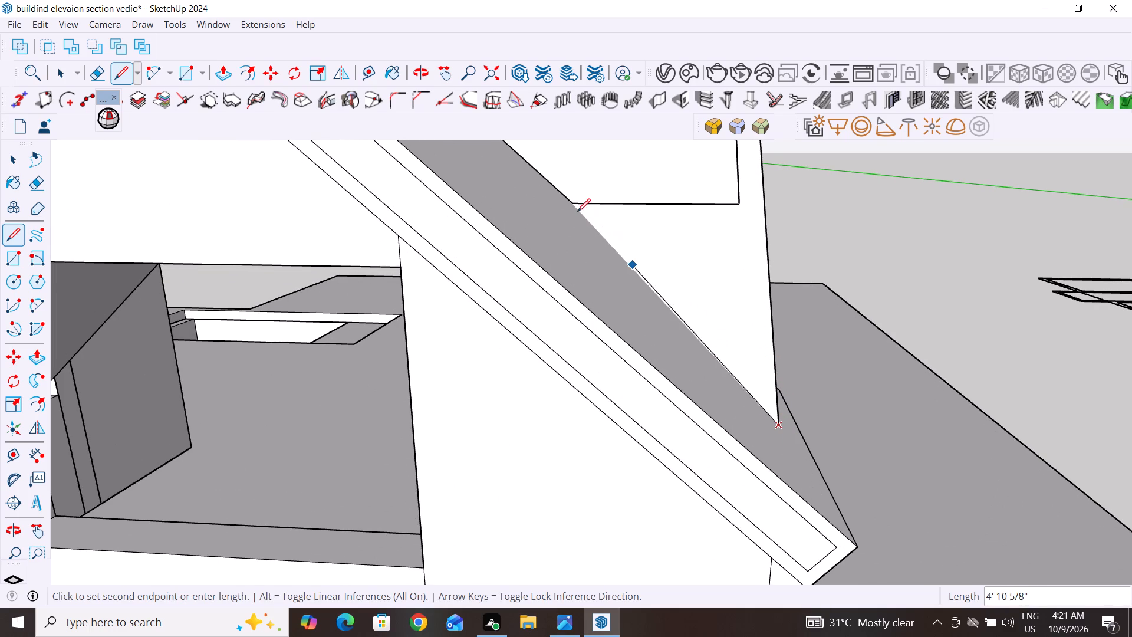
pyautogui.press('Escape')
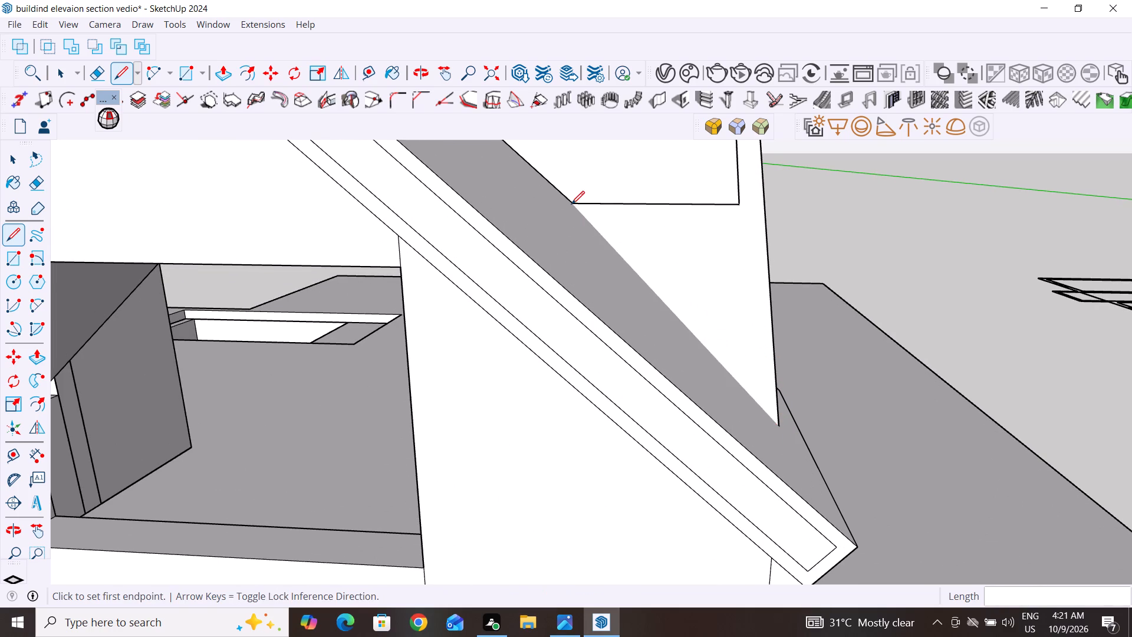
pyautogui.click(571, 204)
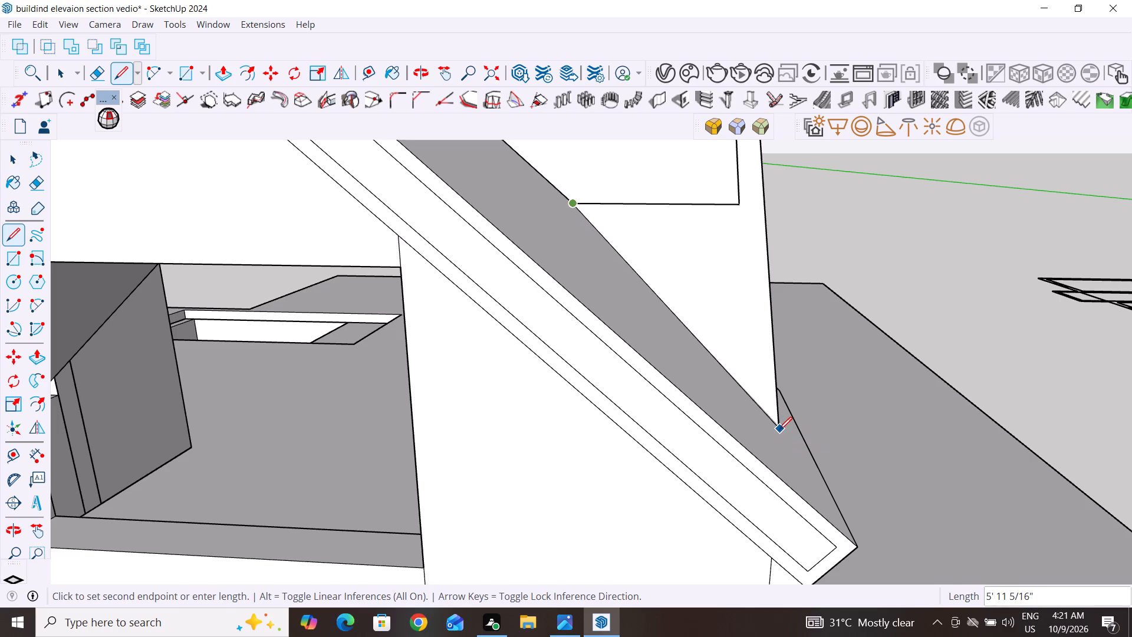
pyautogui.scroll(8, 779, 427)
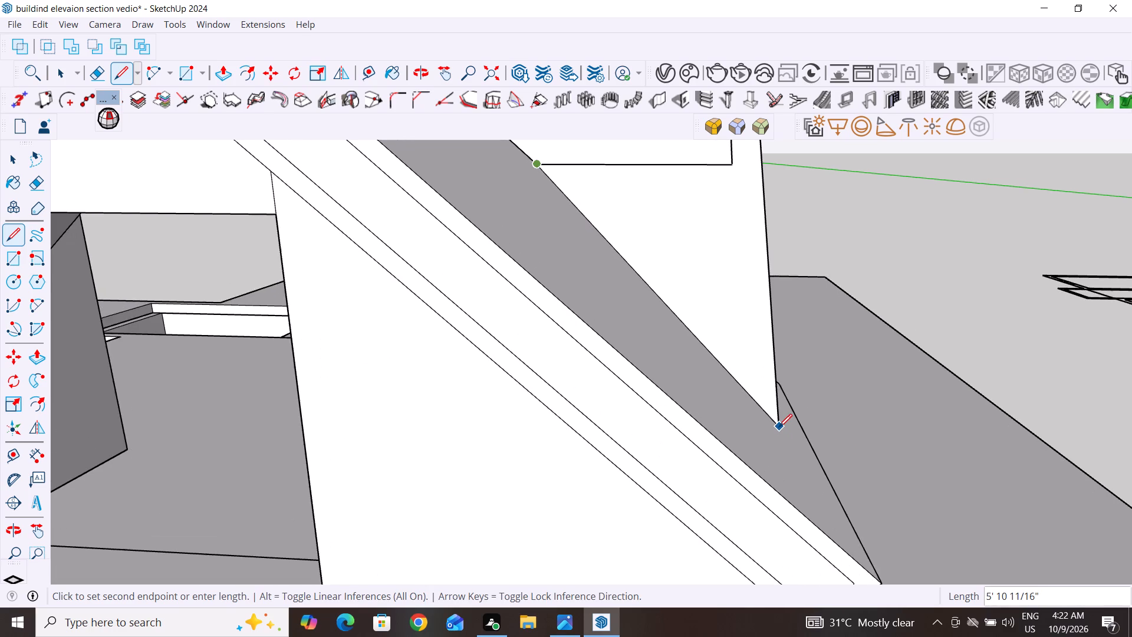
pyautogui.scroll(4, 779, 427)
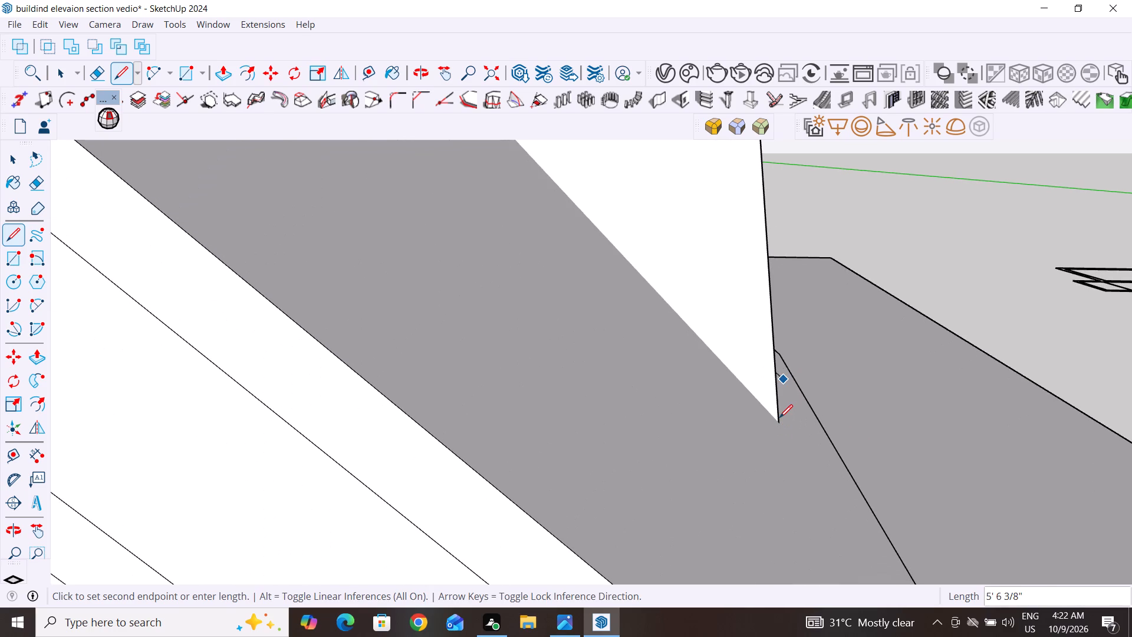
pyautogui.click(779, 421)
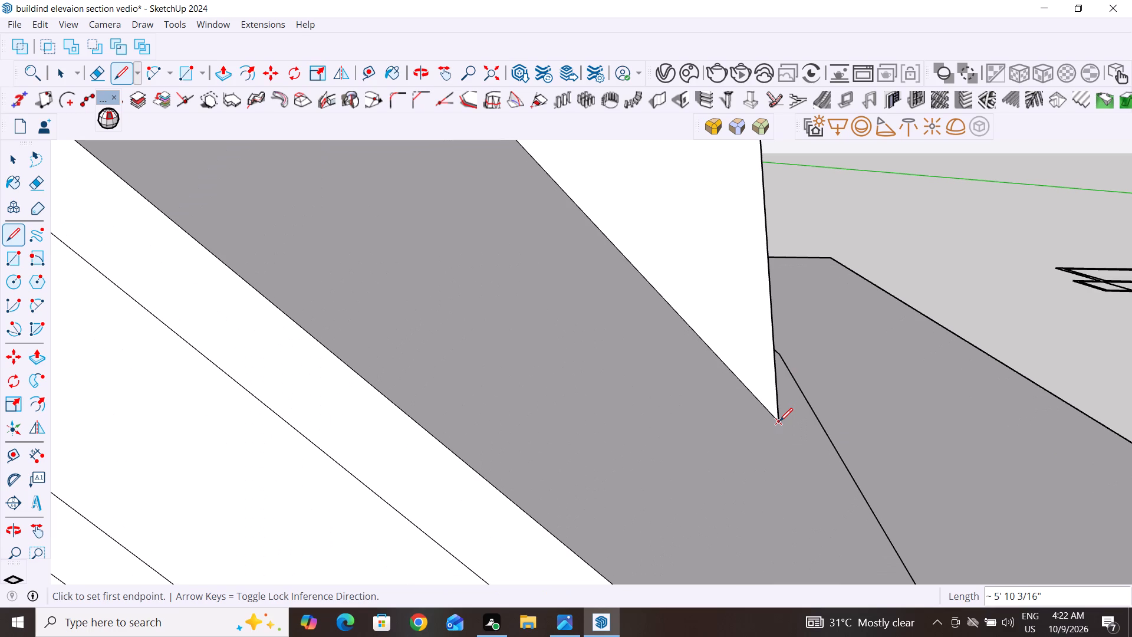
pyautogui.click(11, 164)
# Examine the gable-to-main-roof junction from the front, the outer side and the open inside of the upper floor.
pyautogui.scroll(-13, 610, 423)
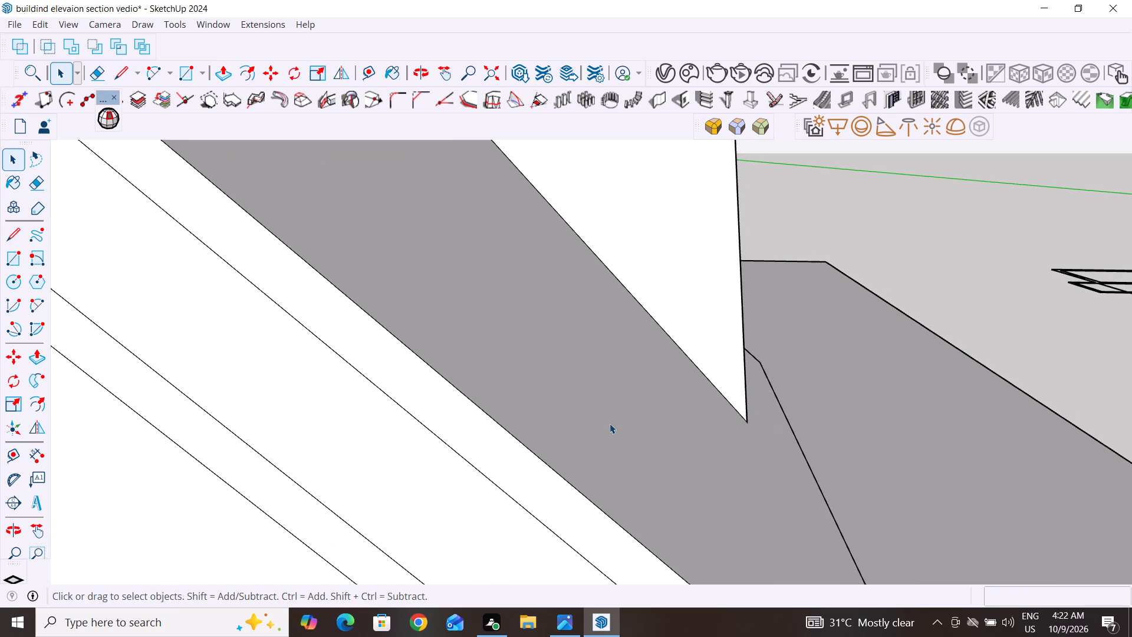
pyautogui.scroll(-11, 610, 423)
pyautogui.scroll(-5, 639, 480)
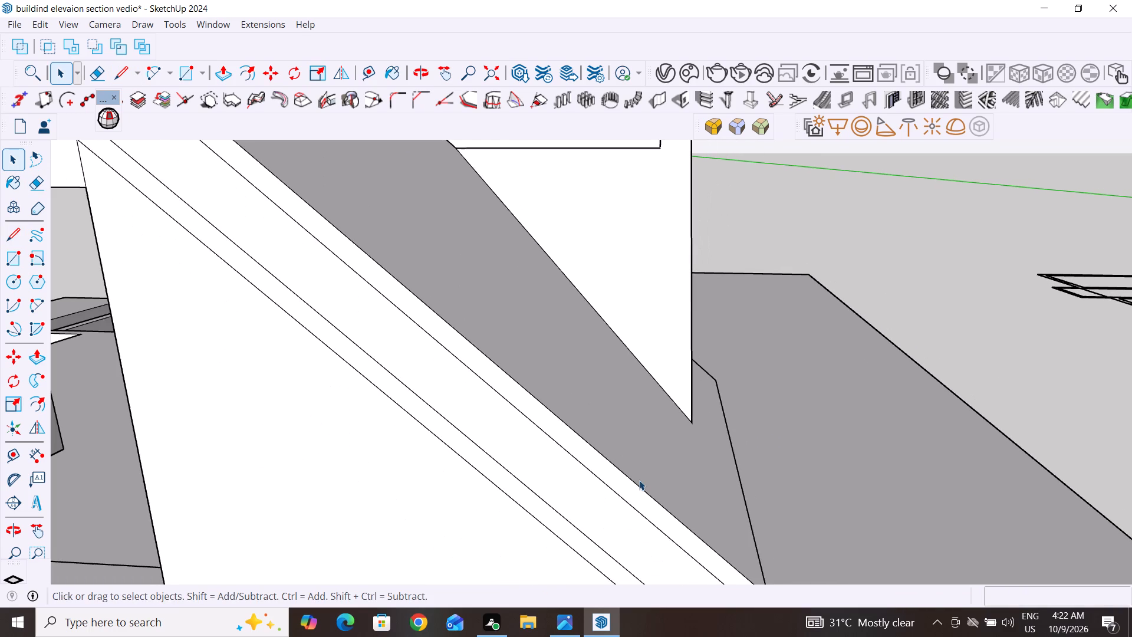
pyautogui.scroll(-5, 727, 517)
pyautogui.scroll(-2, 837, 515)
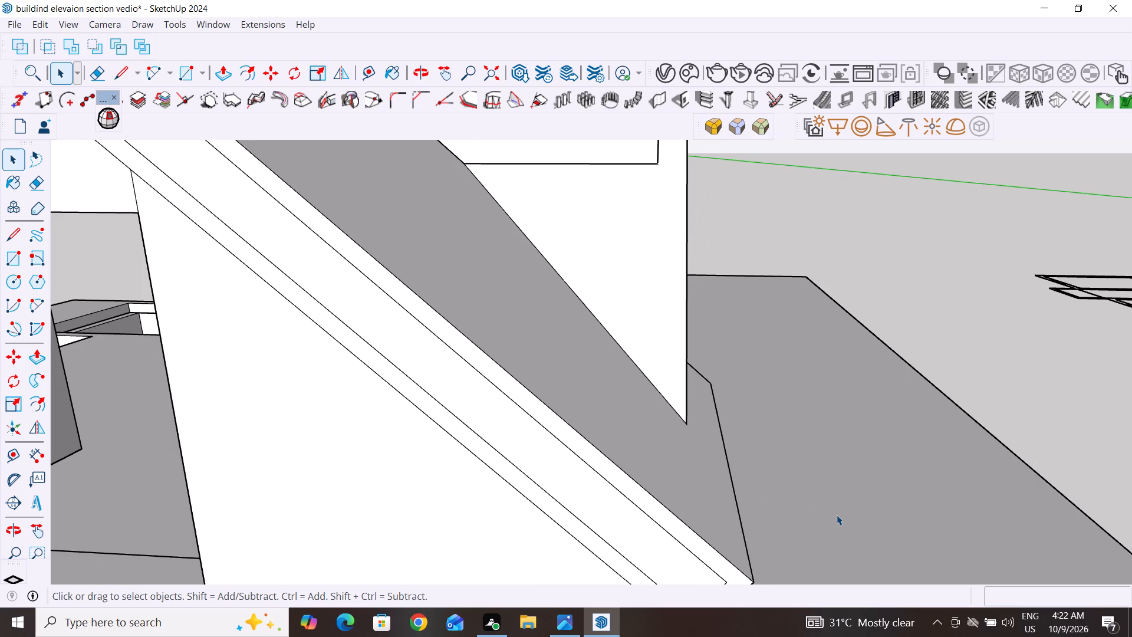
pyautogui.scroll(-3, 837, 515)
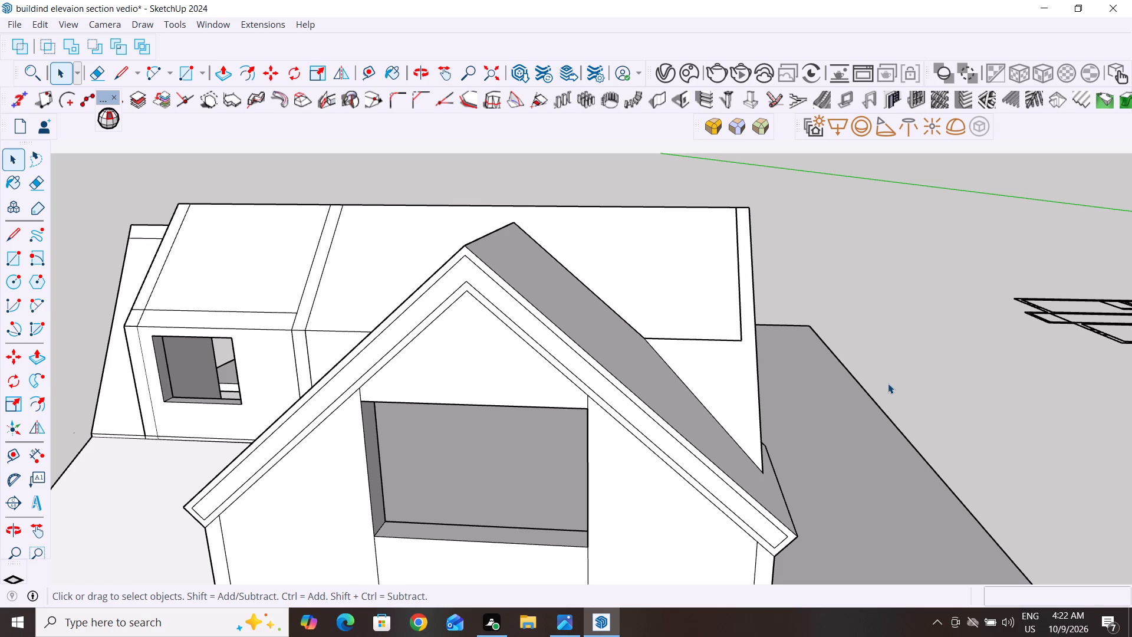
pyautogui.scroll(-3, 885, 386)
pyautogui.scroll(-1, 836, 340)
pyautogui.moveTo(802, 403); pyautogui.dragTo(782, 380, button='middle')
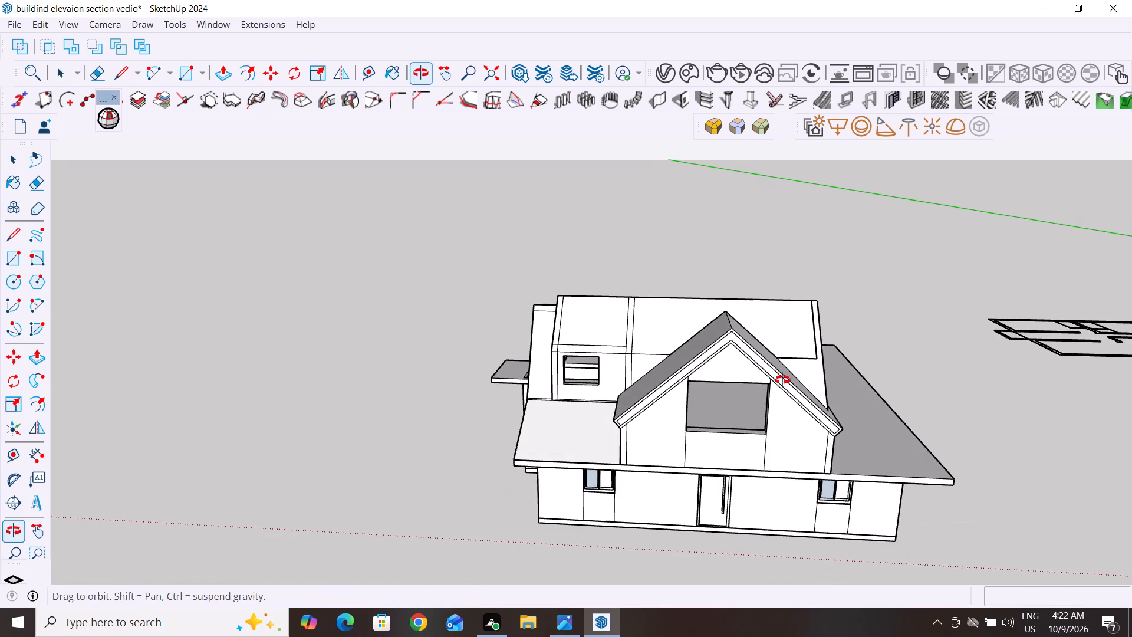
pyautogui.moveTo(782, 380); pyautogui.dragTo(798, 375, button='middle')
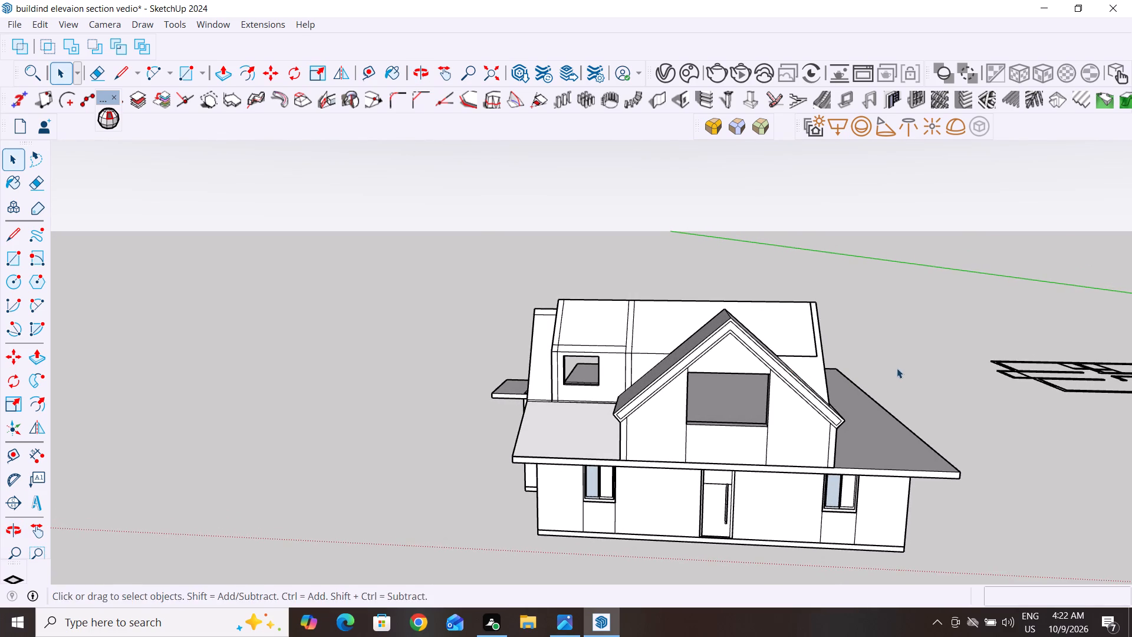
pyautogui.moveTo(889, 385); pyautogui.dragTo(626, 351, button='middle')
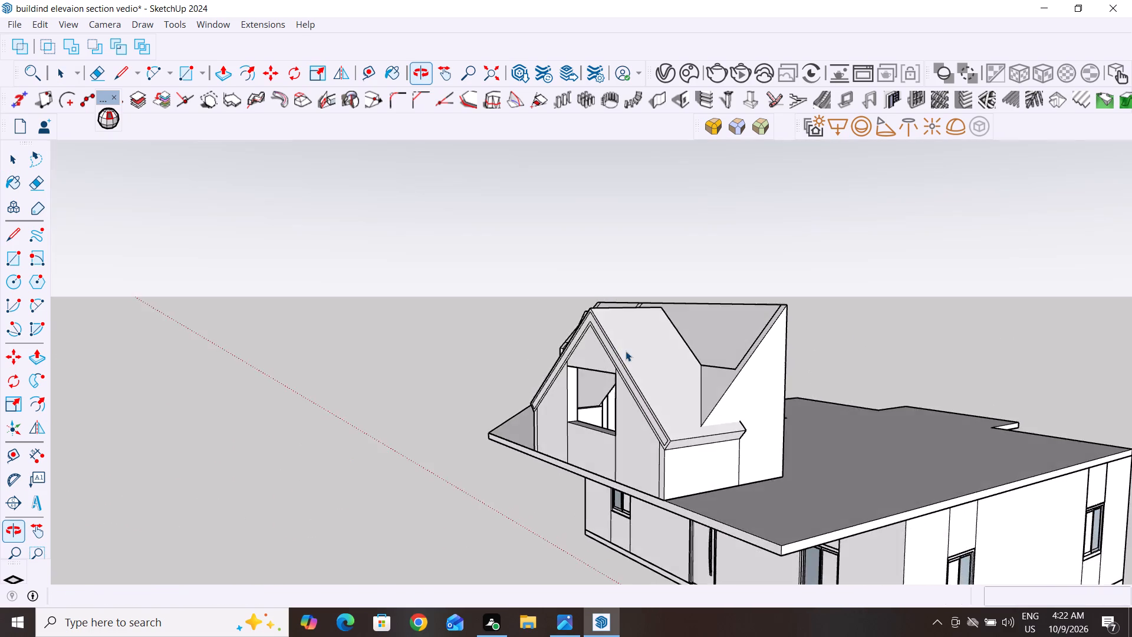
pyautogui.scroll(5, 693, 385)
pyautogui.moveTo(862, 370); pyautogui.dragTo(833, 425, button='middle')
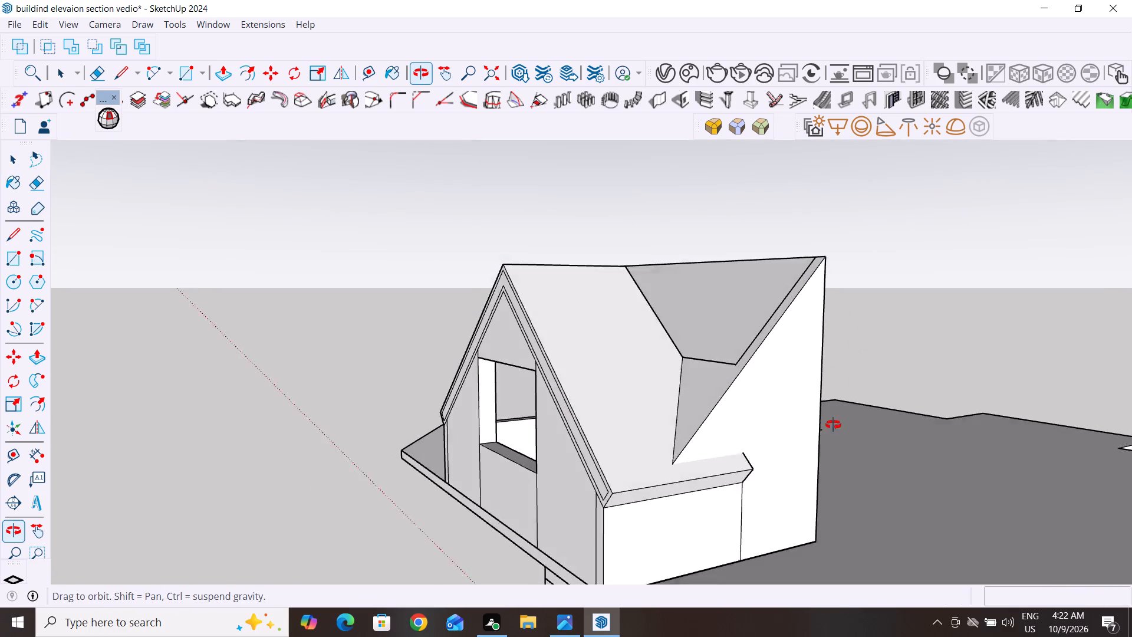
pyautogui.moveTo(833, 425); pyautogui.dragTo(808, 433, button='middle')
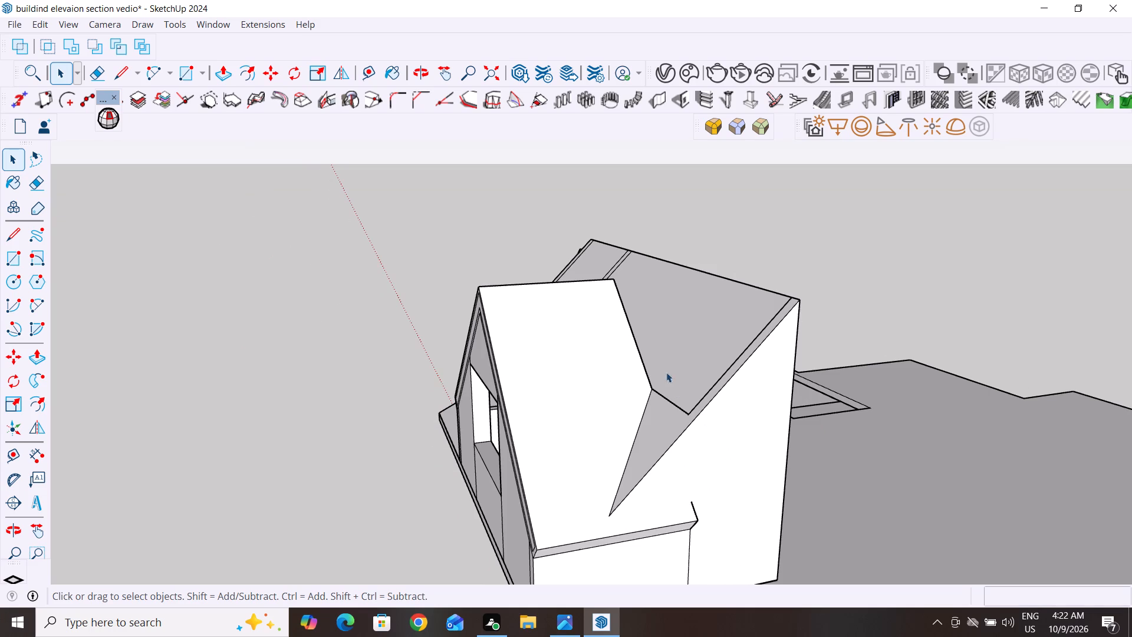
pyautogui.moveTo(671, 375); pyautogui.dragTo(319, 389, button='middle')
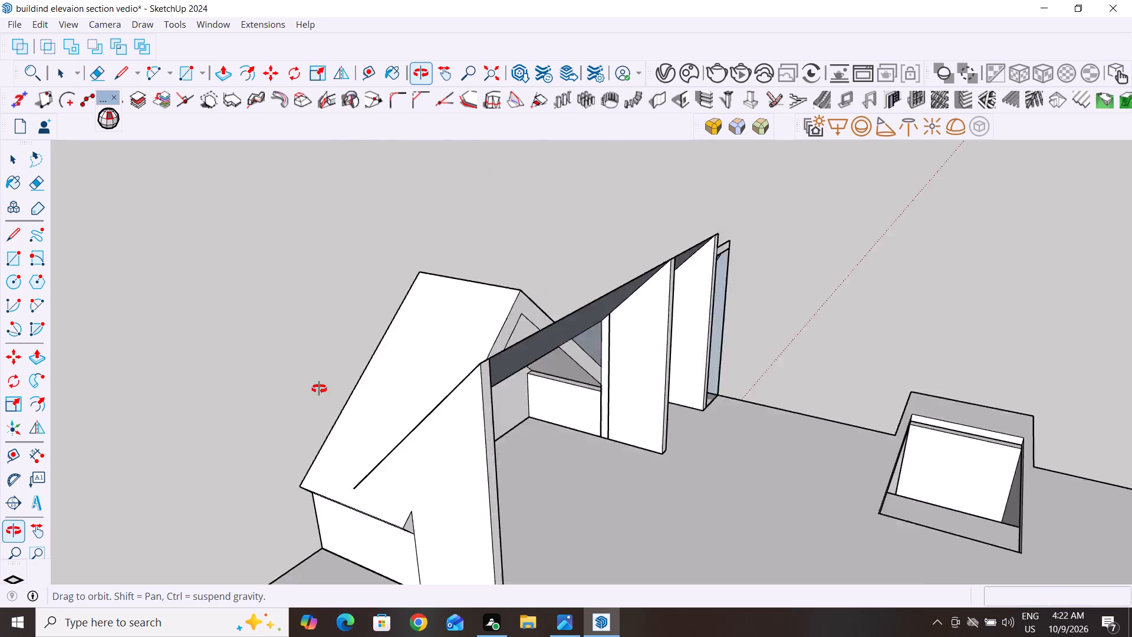
pyautogui.moveTo(319, 389); pyautogui.dragTo(323, 402, button='middle')
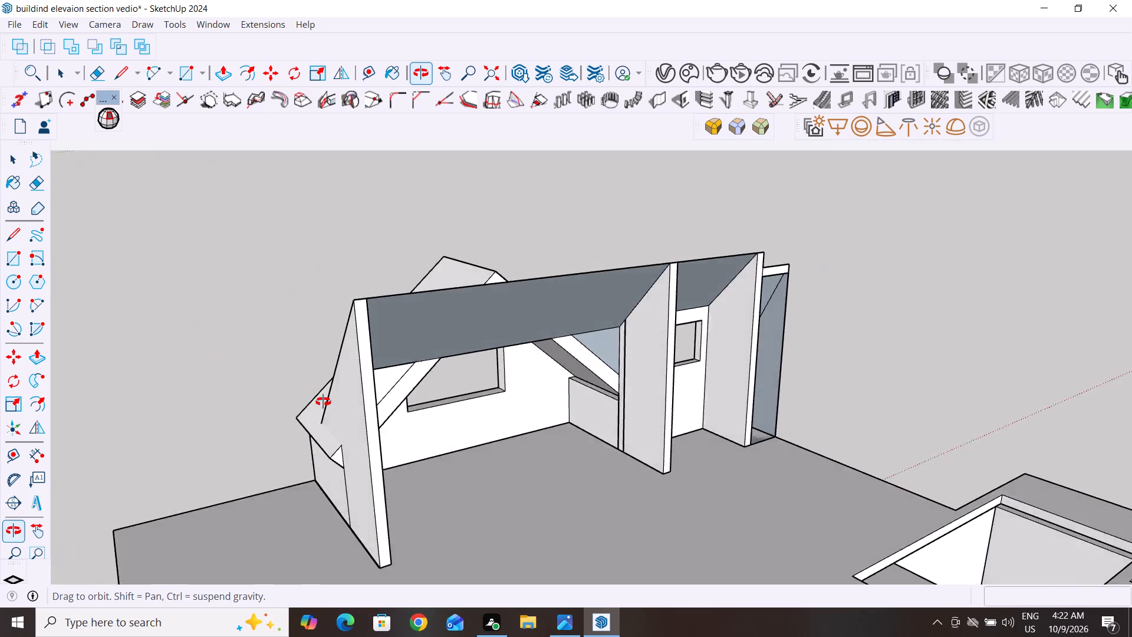
pyautogui.moveTo(323, 402); pyautogui.dragTo(58, 389, button='middle')
pyautogui.scroll(1, 81, 432)
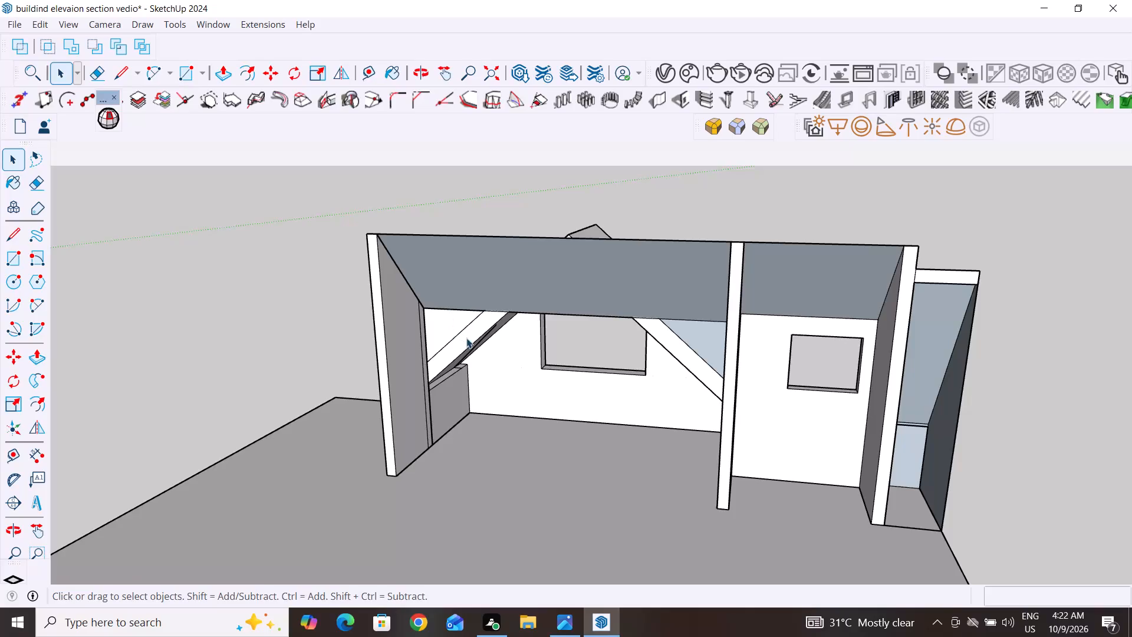
pyautogui.moveTo(473, 343); pyautogui.dragTo(1076, 413, button='middle')
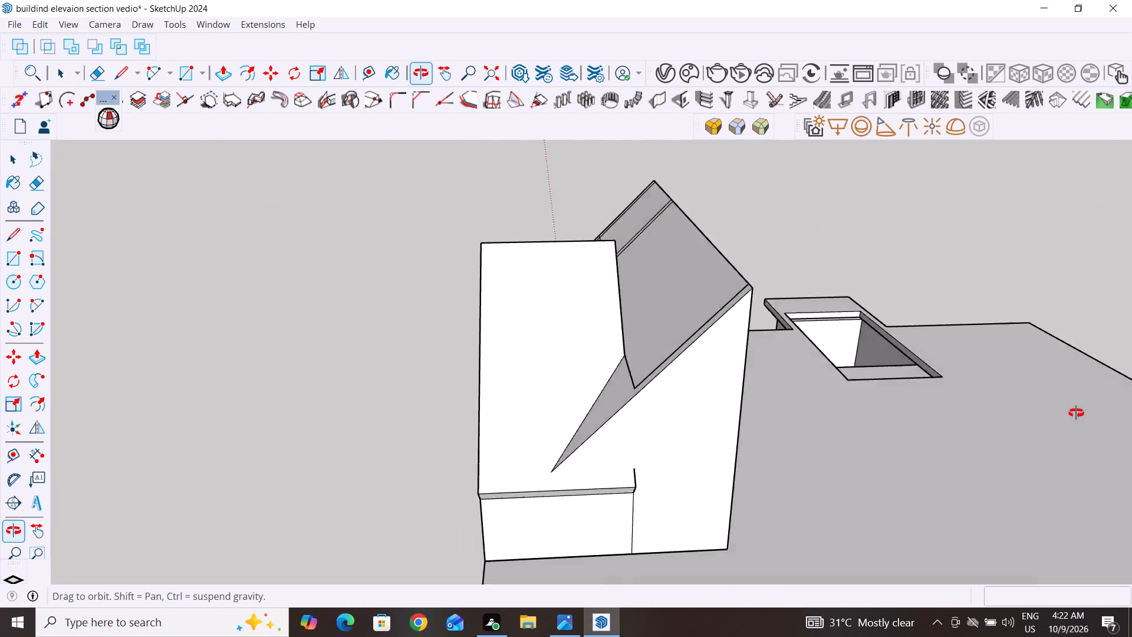
pyautogui.moveTo(1076, 413); pyautogui.dragTo(1087, 425, button='middle')
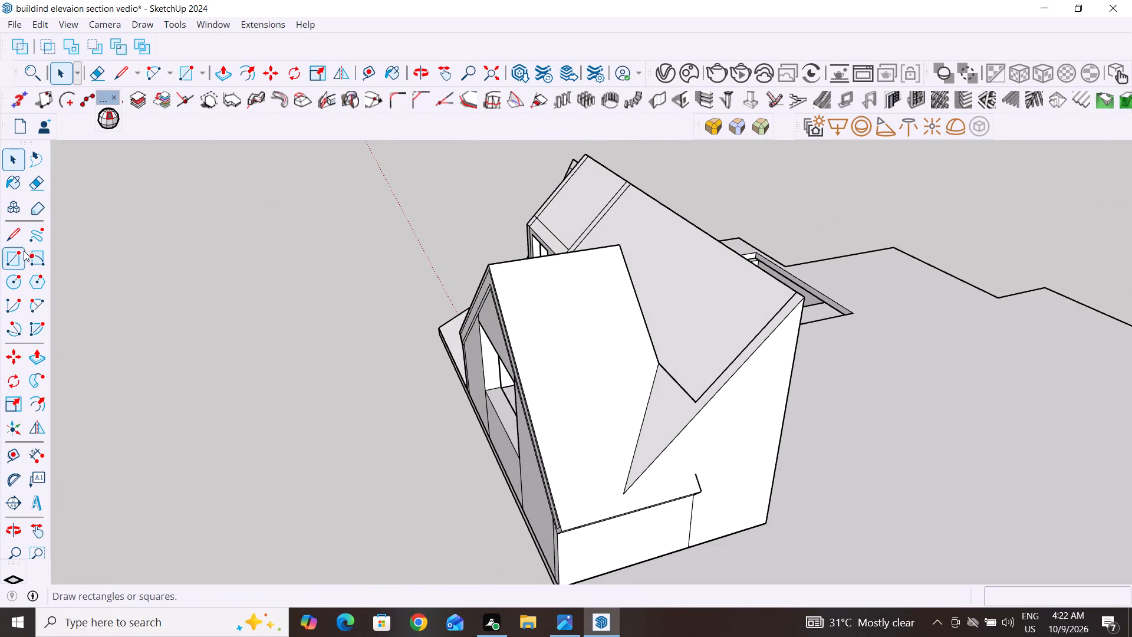
# Draw a line about 5' 8" long up the main roof slope from the gable junction corner to the roof's top edge.
pyautogui.click(18, 234)
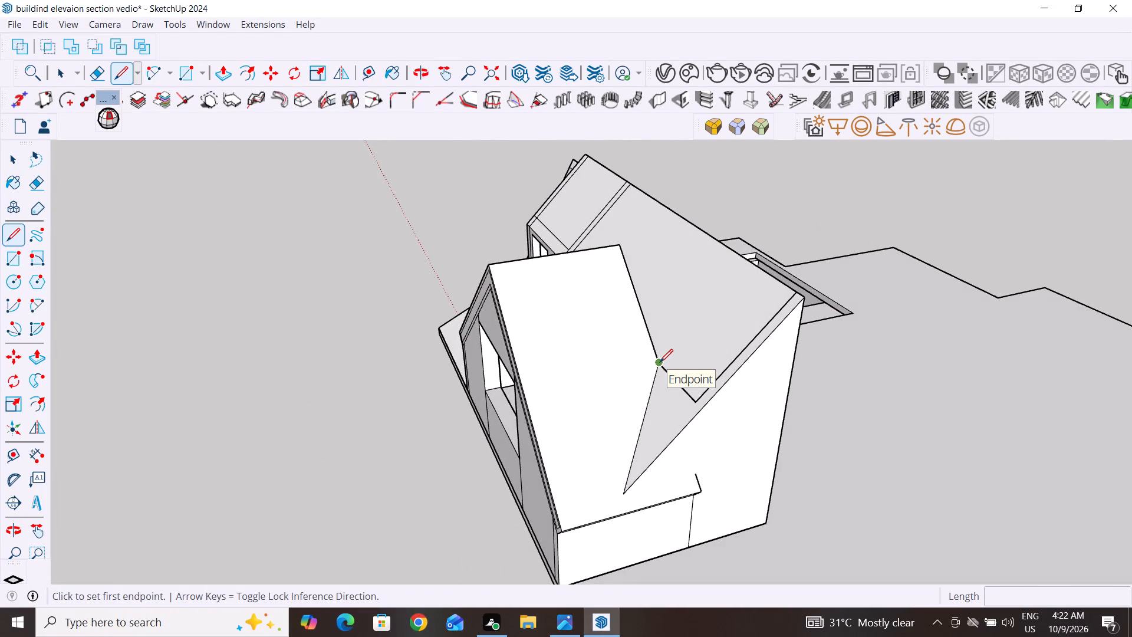
pyautogui.click(660, 362)
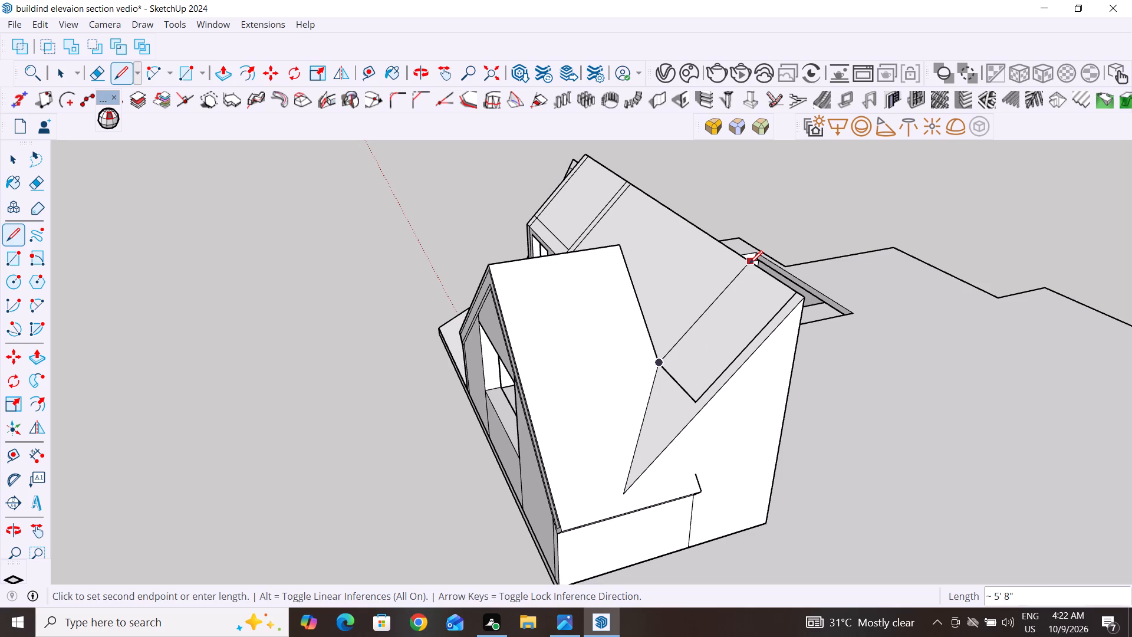
pyautogui.click(749, 264)
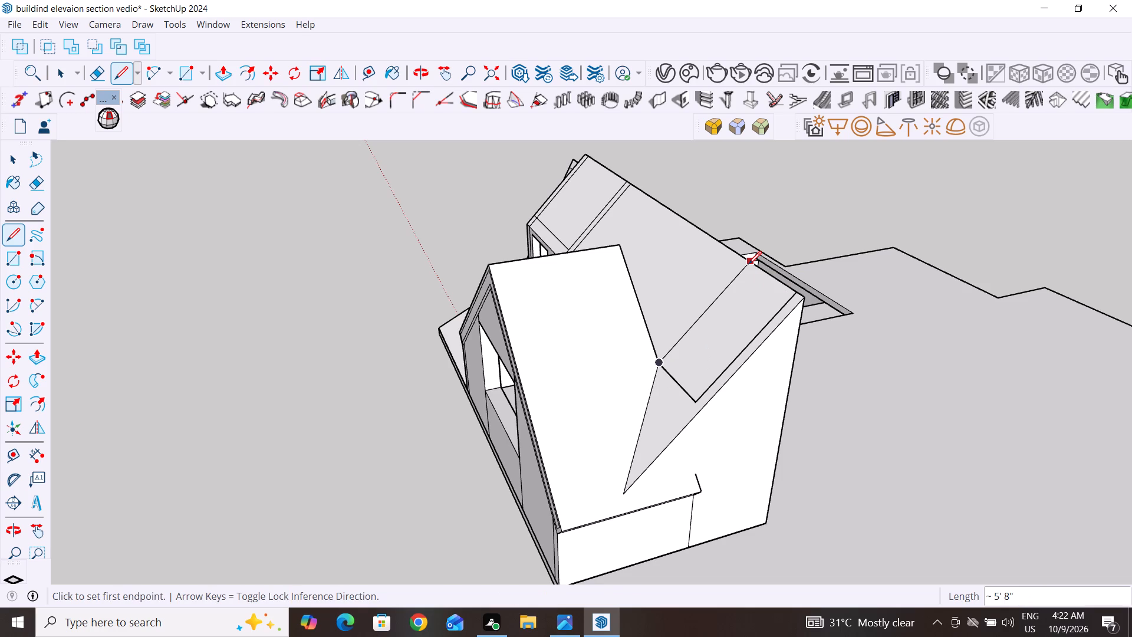
# Delete the main roof's short lower edge between the gable junction corner and the outer end of the roof.
pyautogui.click(12, 159)
pyautogui.click(680, 389)
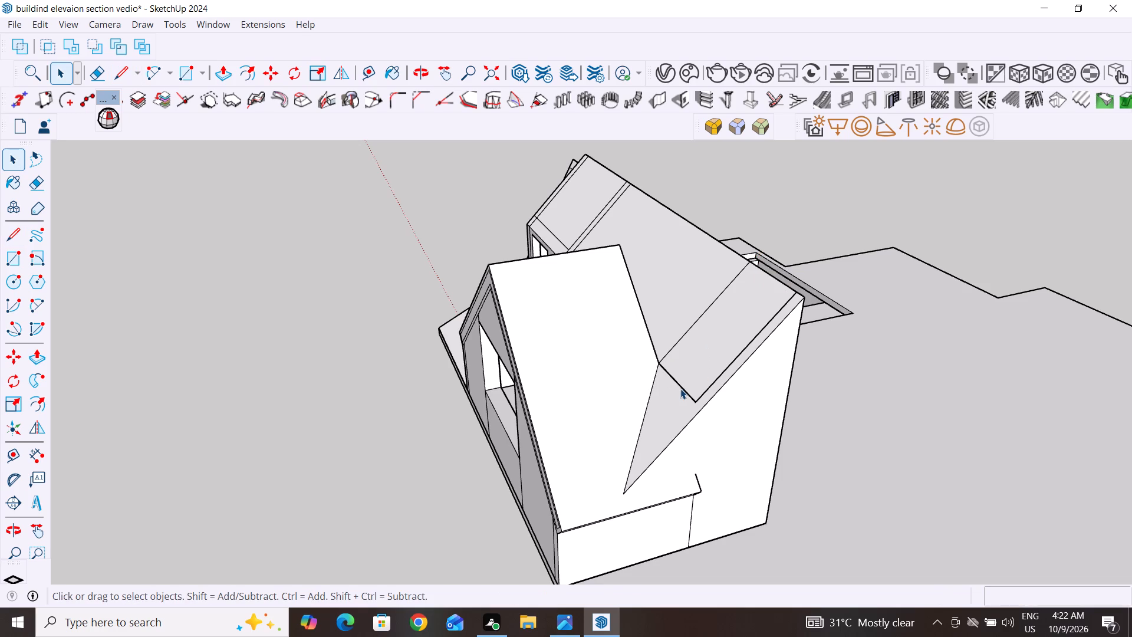
pyautogui.press('Delete')
pyautogui.click(677, 376)
# Draw a line about 2' 10" long on the inner face beside the end wall, from its lower tip up toward the roof underside corner.
pyautogui.moveTo(845, 439); pyautogui.dragTo(295, 415, button='middle')
pyautogui.scroll(4, 456, 273)
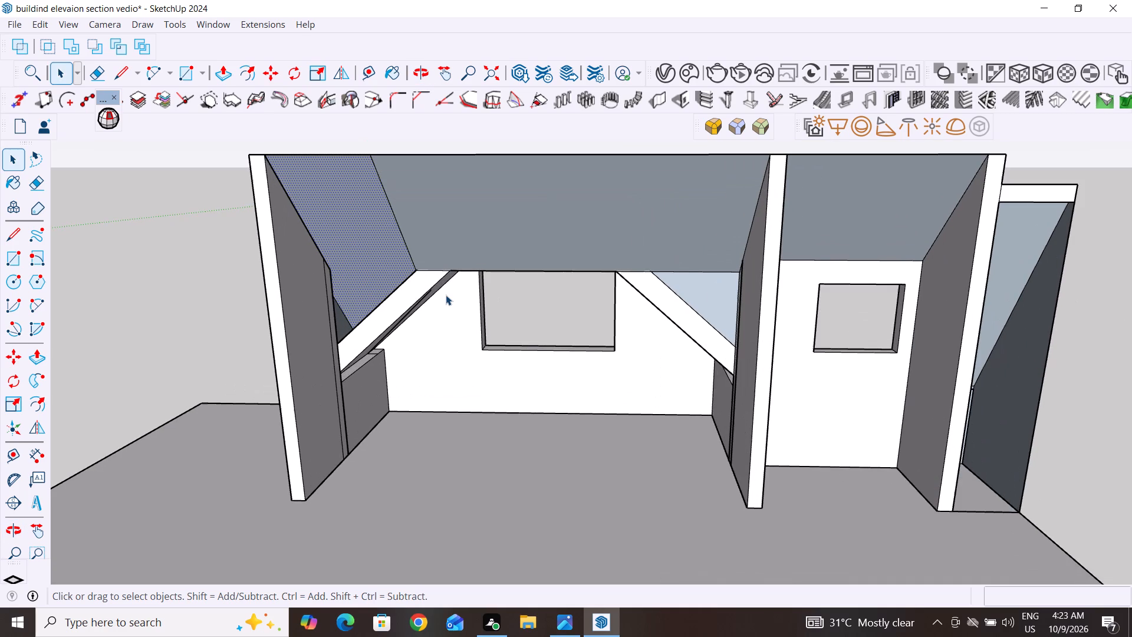
pyautogui.moveTo(384, 299); pyautogui.dragTo(414, 323, button='middle')
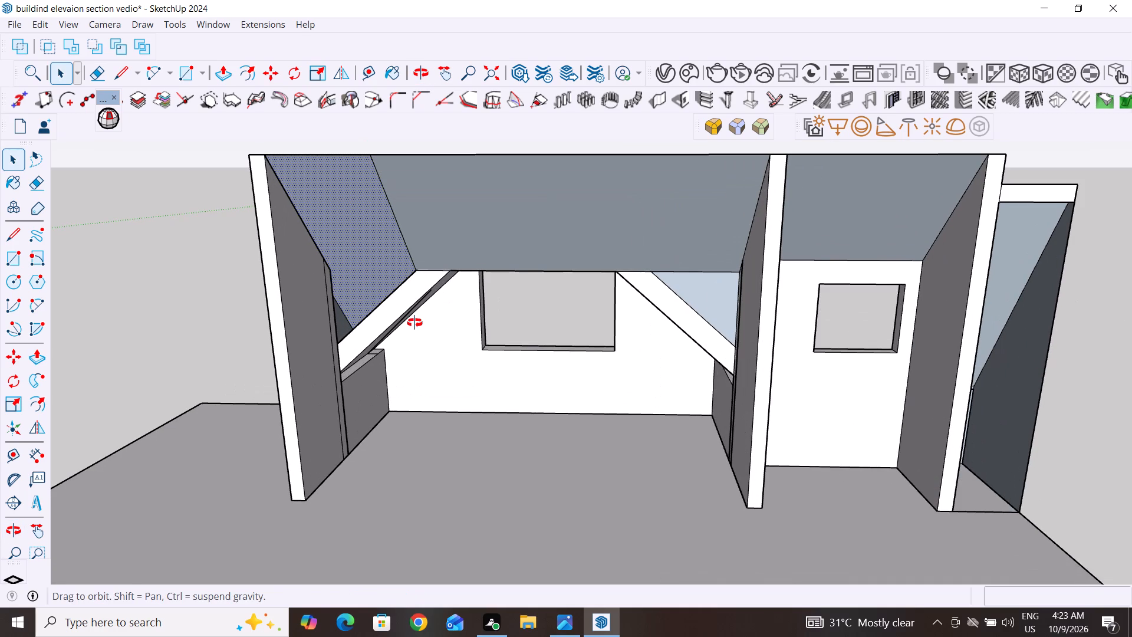
pyautogui.moveTo(414, 323); pyautogui.dragTo(396, 419, button='middle')
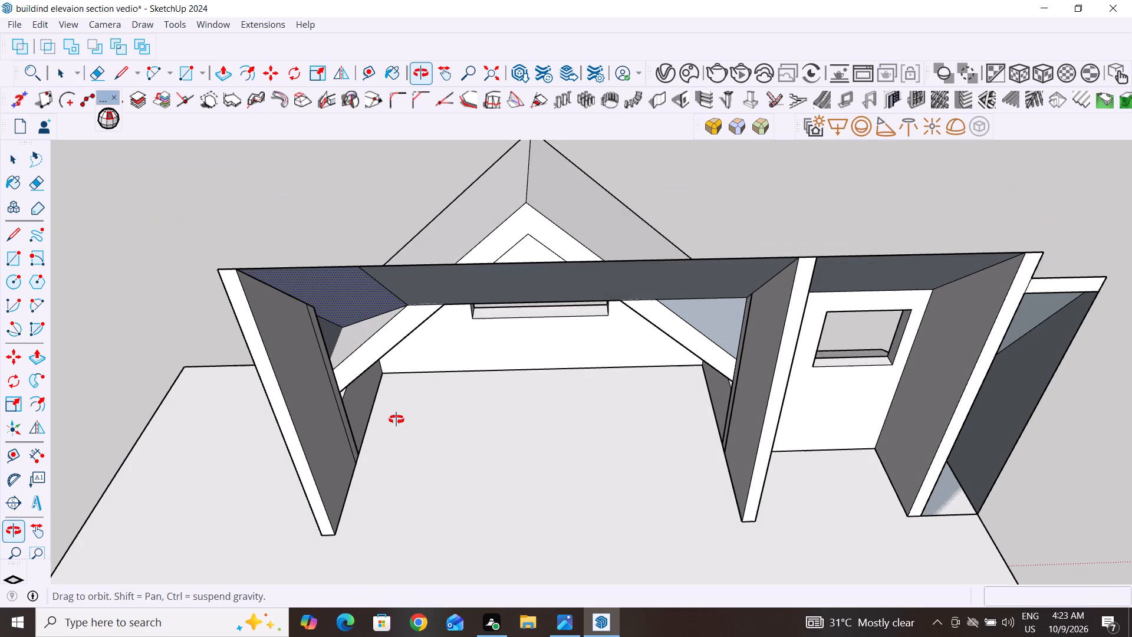
pyautogui.moveTo(396, 419); pyautogui.dragTo(350, 418, button='middle')
pyautogui.scroll(6, 351, 293)
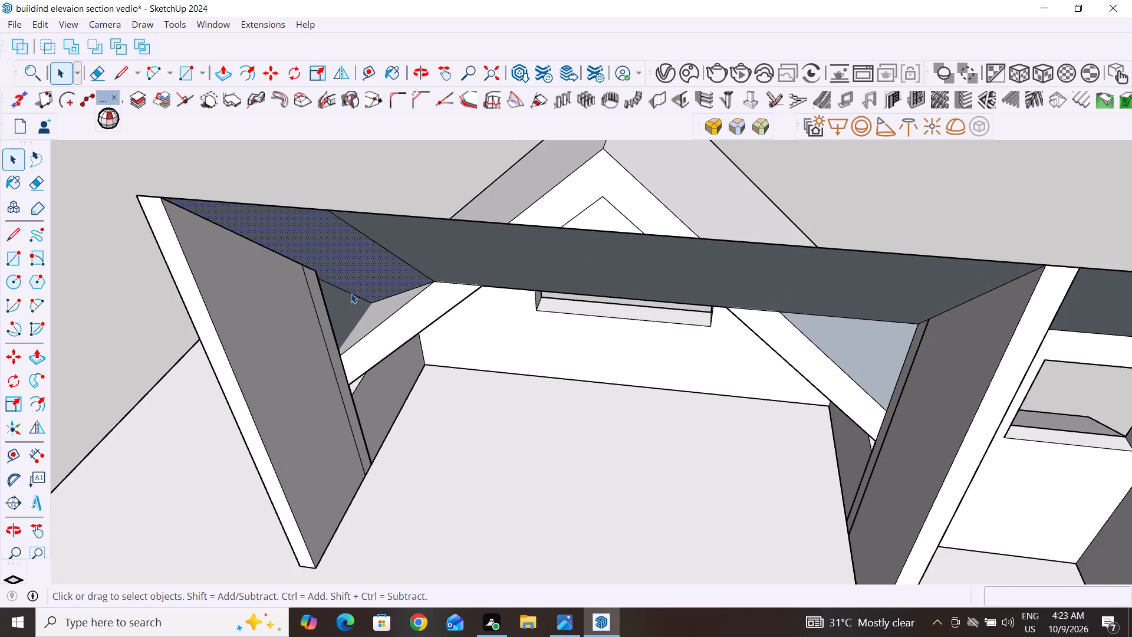
pyautogui.scroll(1, 351, 293)
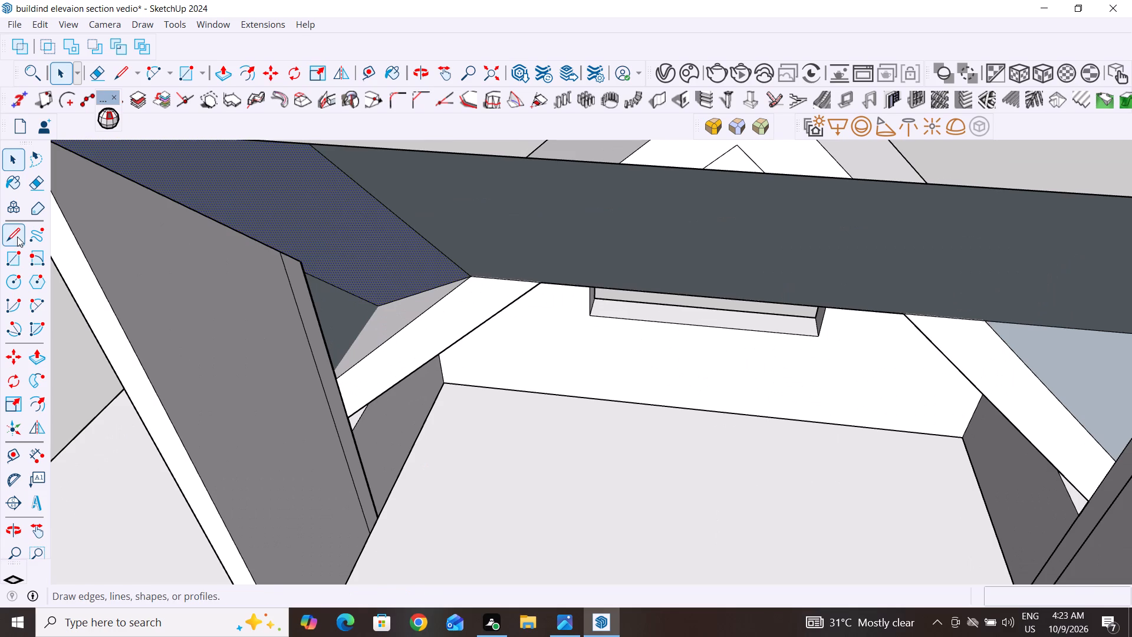
pyautogui.click(17, 237)
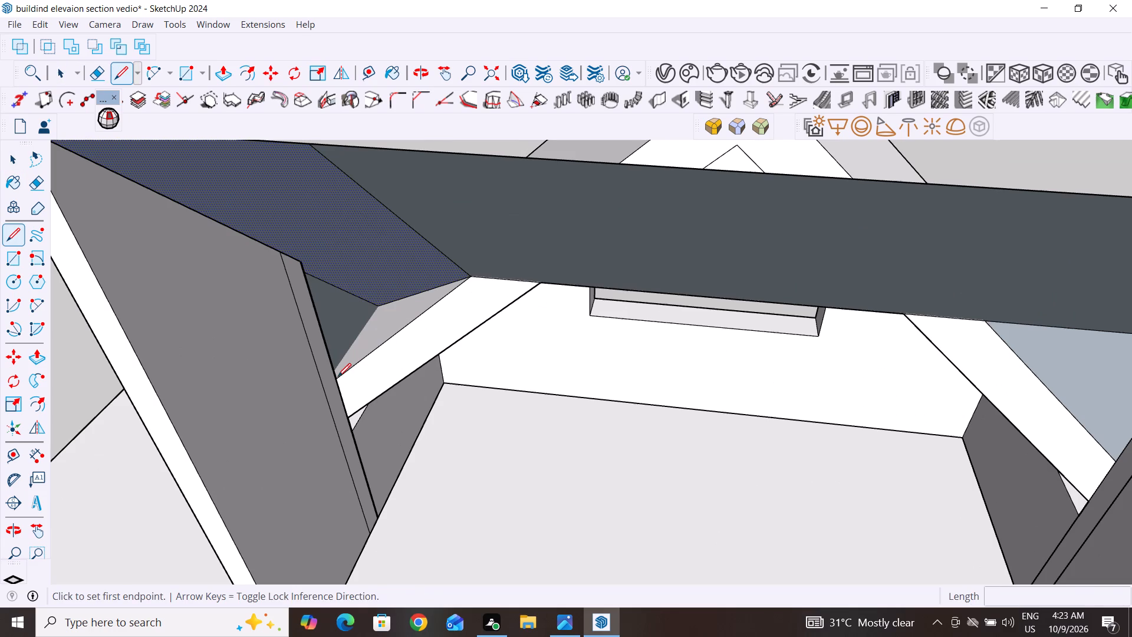
pyautogui.click(336, 376)
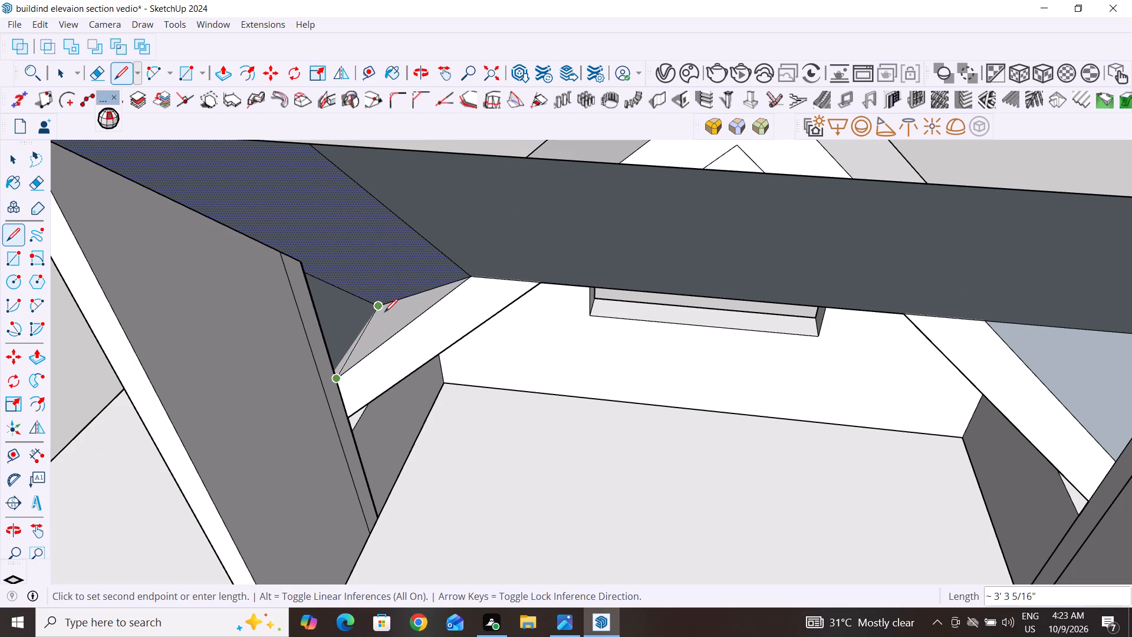
pyautogui.click(393, 305)
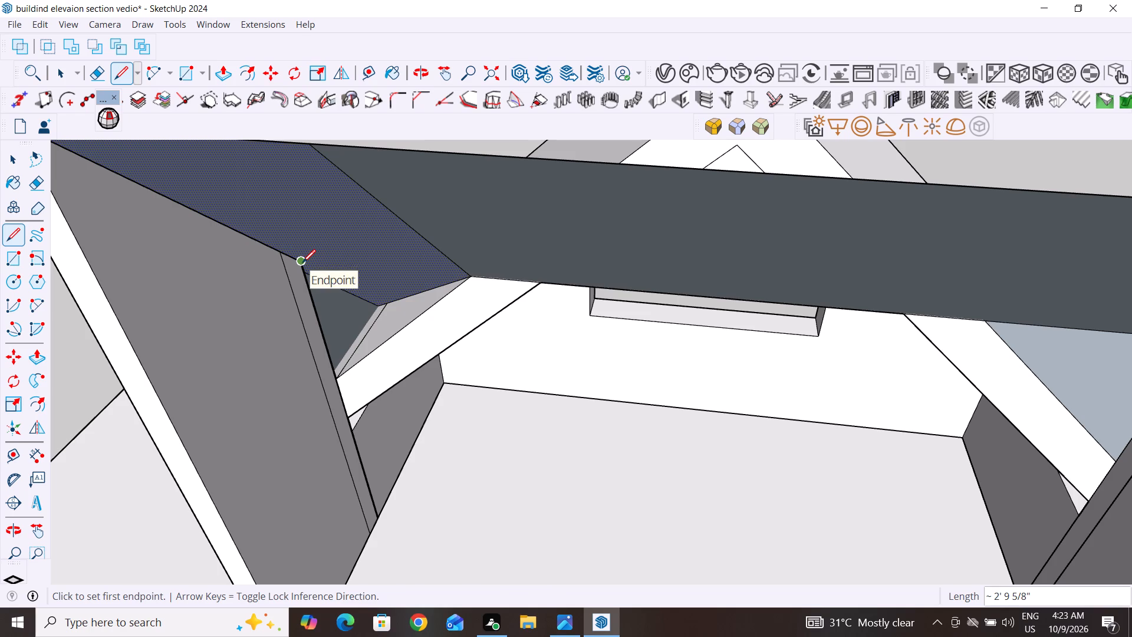
# Draw a line about 4' long along the roof underside from the end wall's inner corner to the gable junction.
pyautogui.click(302, 262)
pyautogui.click(386, 306)
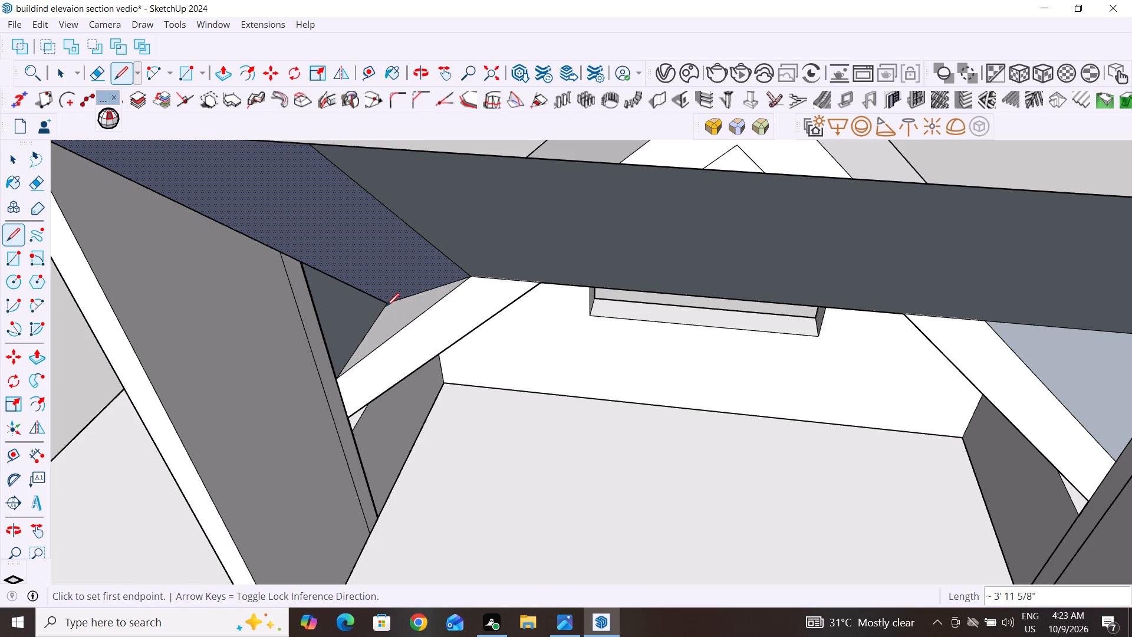
# Examine the gable-to-main-roof junction and the whole front of the house from inside, above and the front.
pyautogui.scroll(-3, 496, 449)
pyautogui.moveTo(463, 455); pyautogui.dragTo(353, 393, button='middle')
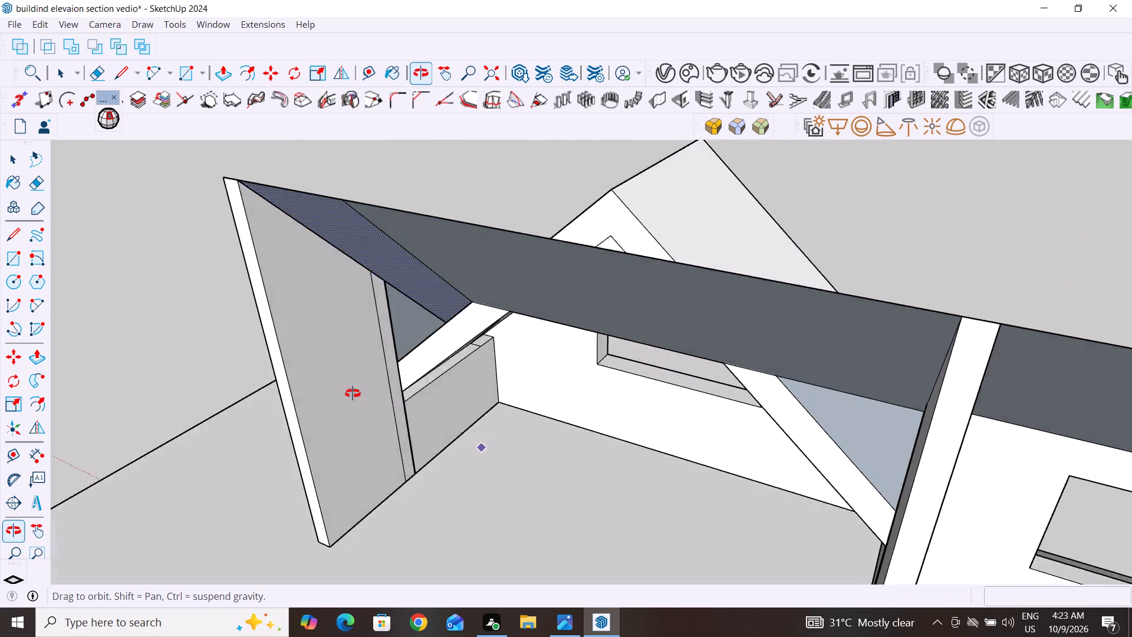
pyautogui.moveTo(353, 393); pyautogui.dragTo(987, 442, button='middle')
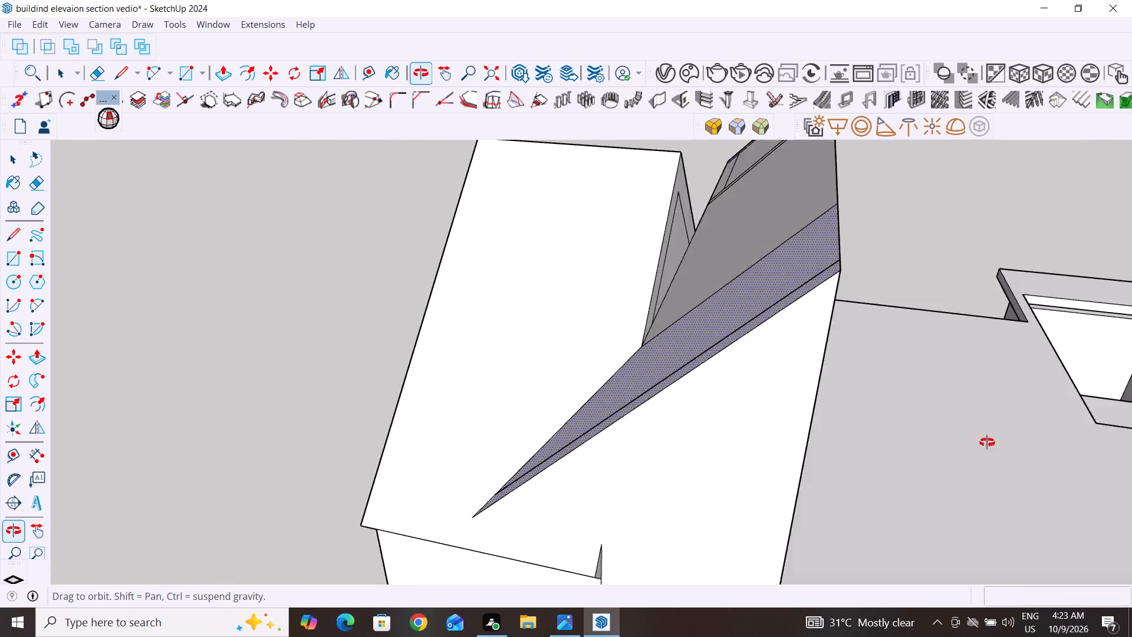
pyautogui.moveTo(987, 442); pyautogui.dragTo(1023, 454, button='middle')
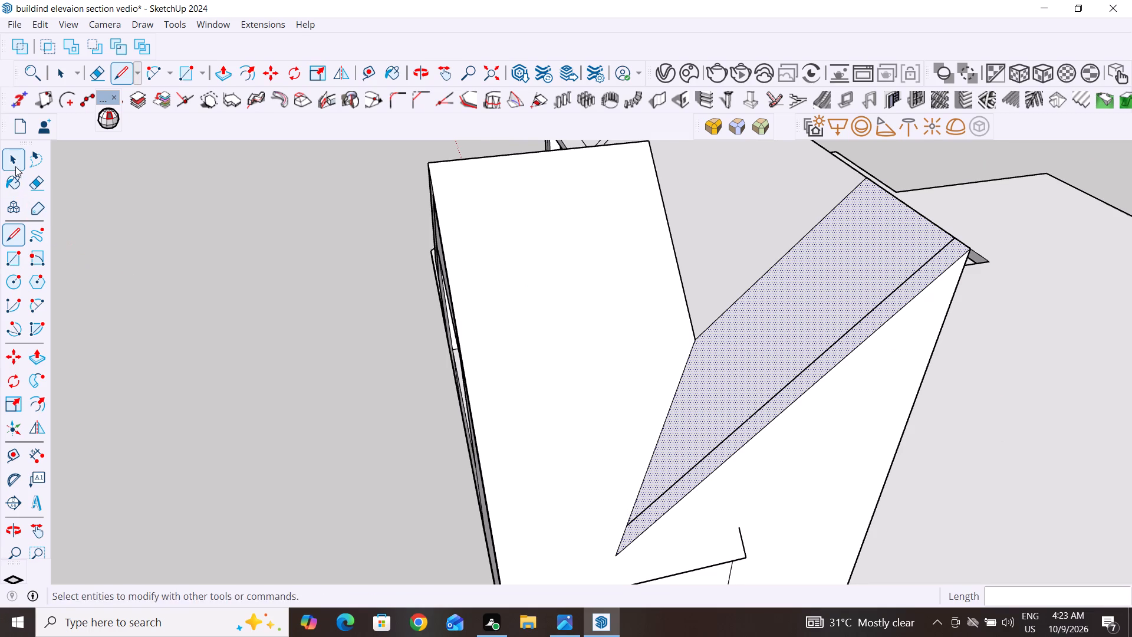
pyautogui.click(15, 166)
pyautogui.click(243, 335)
pyautogui.scroll(-4, 627, 494)
pyautogui.moveTo(668, 500); pyautogui.dragTo(924, 514, button='middle')
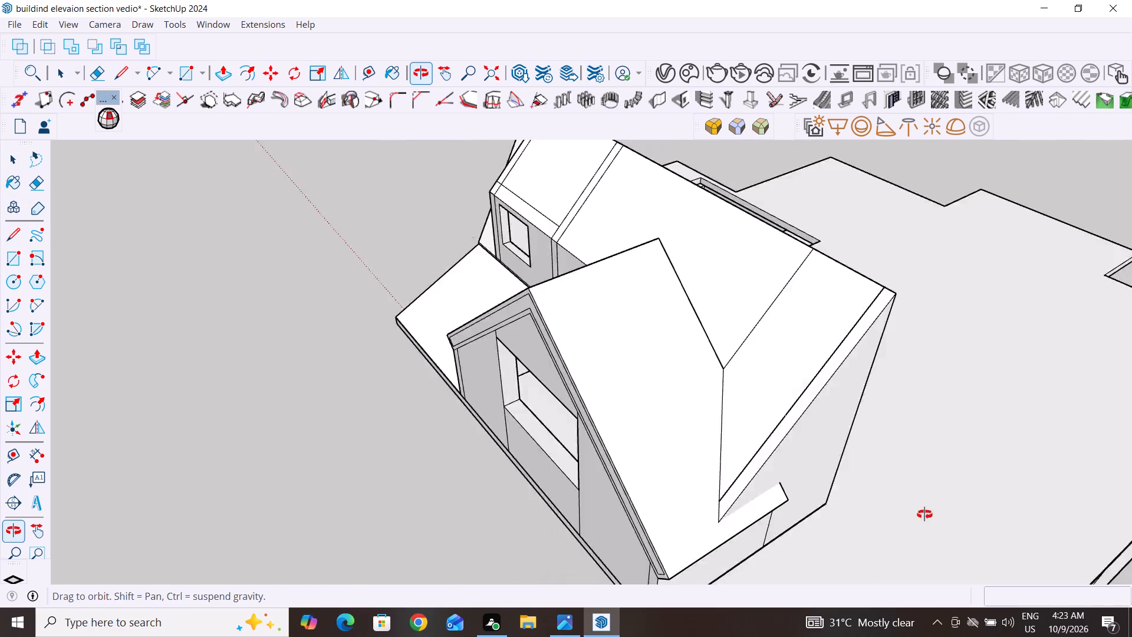
pyautogui.moveTo(924, 514); pyautogui.dragTo(979, 448, button='middle')
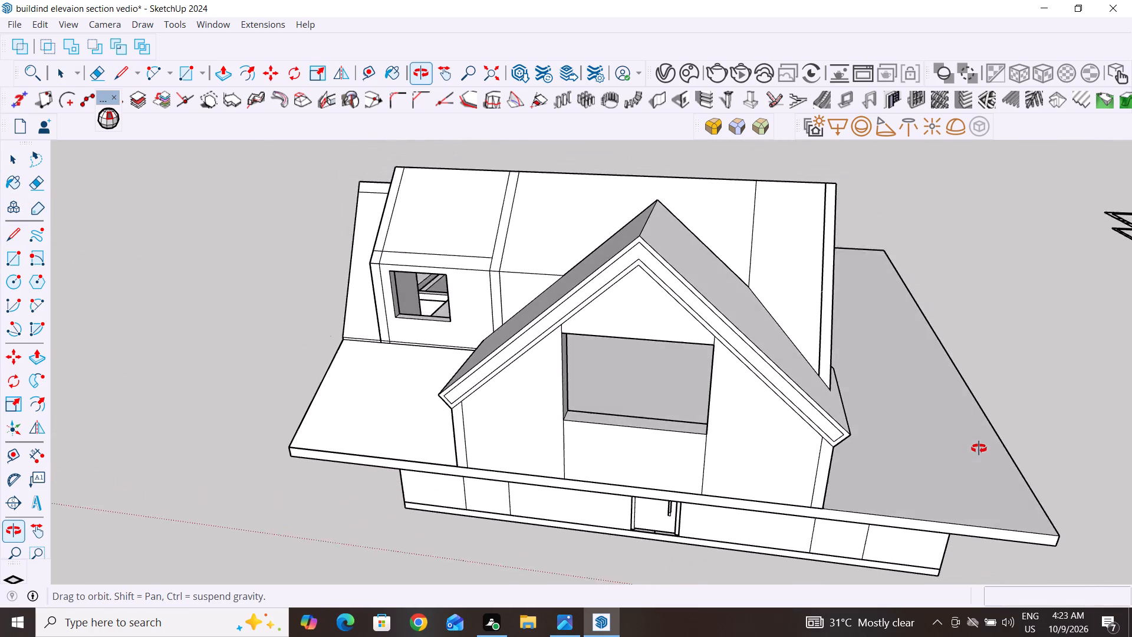
pyautogui.moveTo(979, 448); pyautogui.dragTo(994, 419, button='middle')
pyautogui.moveTo(980, 393); pyautogui.dragTo(965, 342, button='middle')
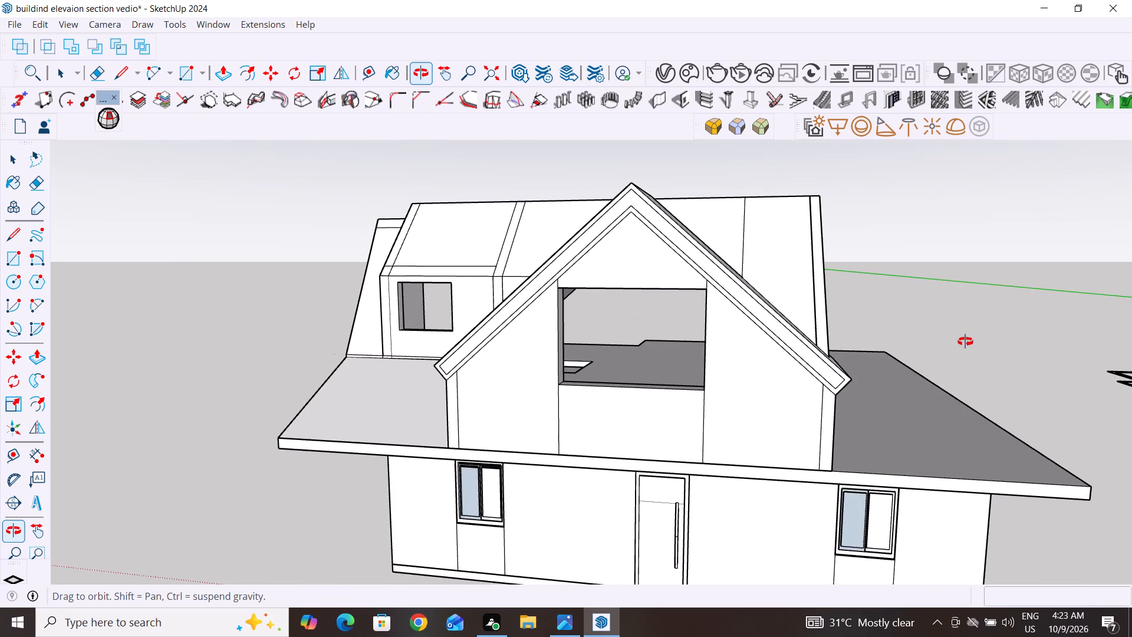
pyautogui.moveTo(965, 342); pyautogui.dragTo(1006, 343, button='middle')
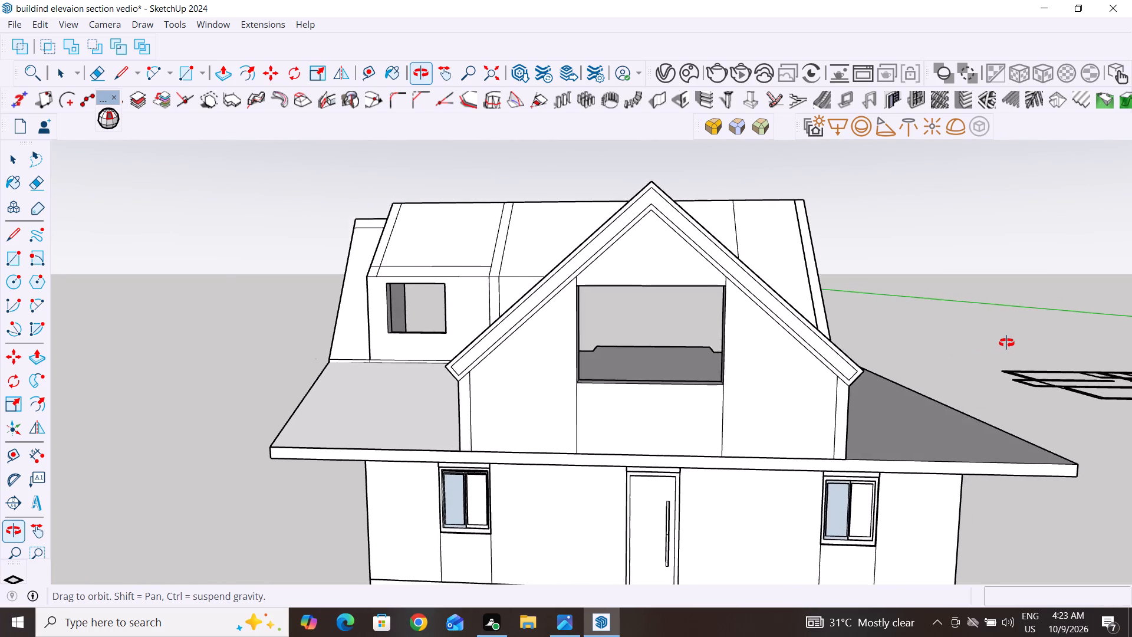
pyautogui.moveTo(1006, 343); pyautogui.dragTo(1038, 425, button='middle')
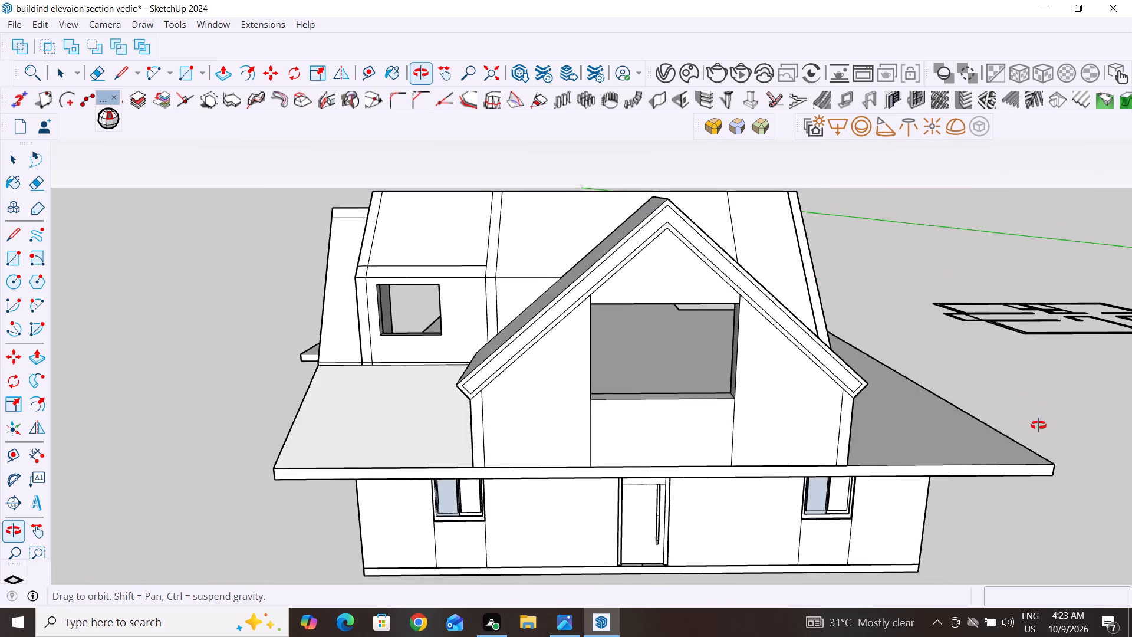
pyautogui.moveTo(1038, 425); pyautogui.dragTo(1042, 439, button='middle')
pyautogui.scroll(-3, 613, 481)
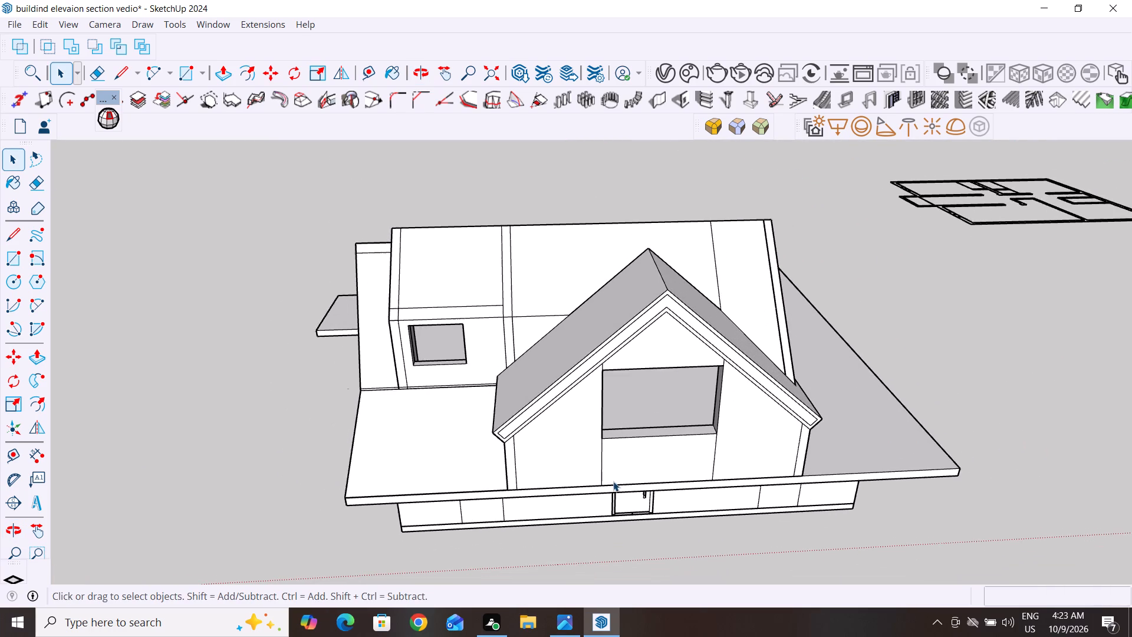
# Copy the sloped front roof face from the dormer side of the gable to its other side, about 24' 9" along the front.
pyautogui.click(460, 449)
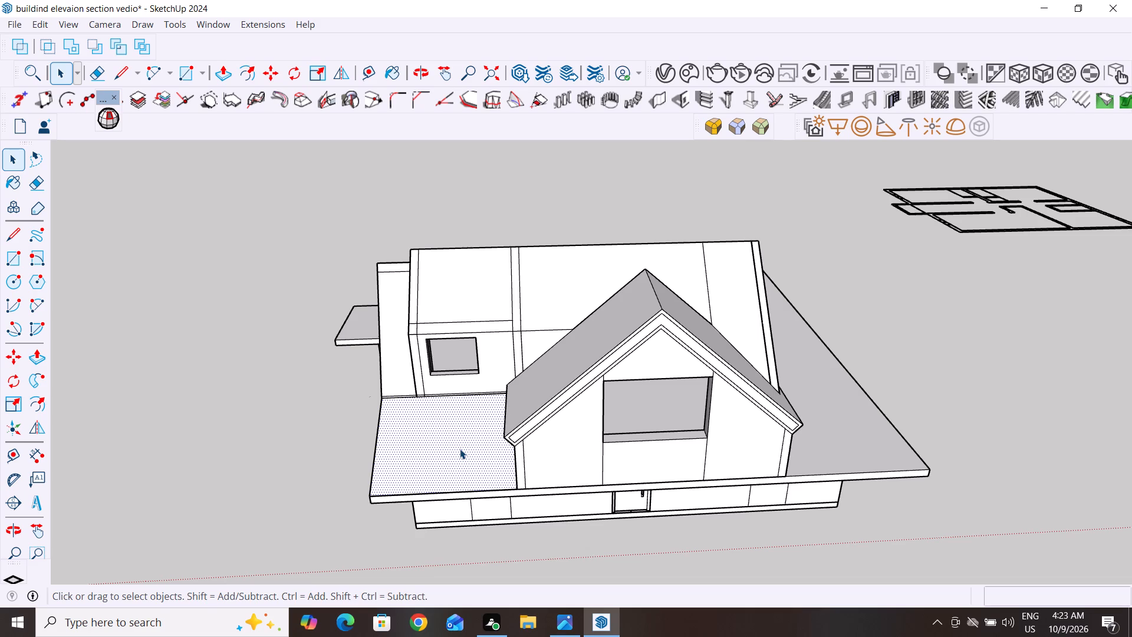
pyautogui.press('m')
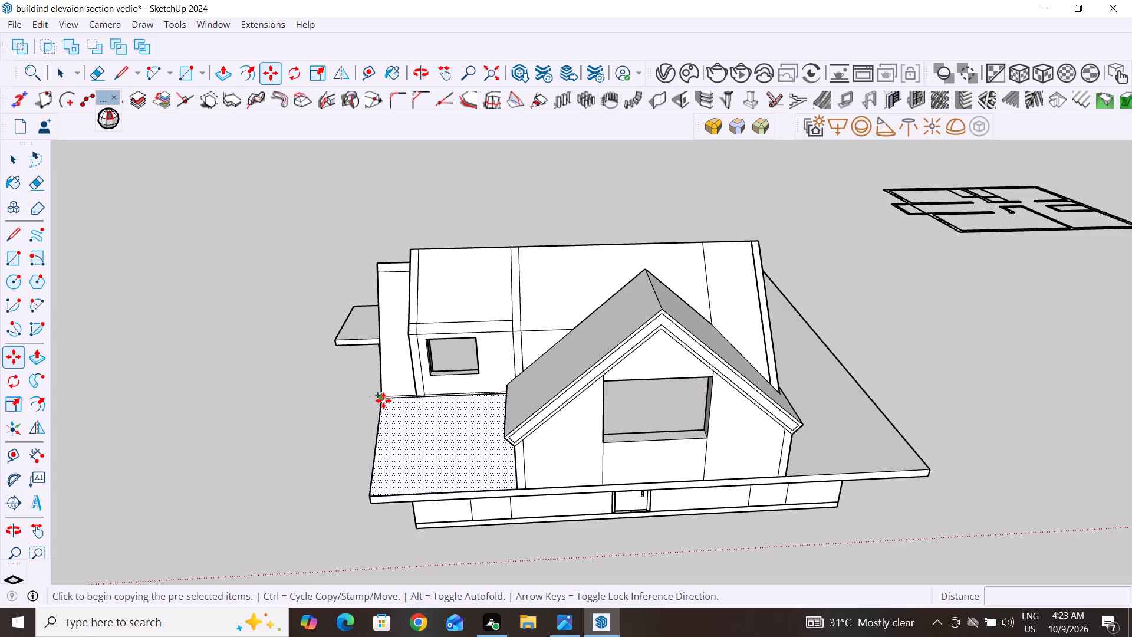
pyautogui.scroll(8, 383, 405)
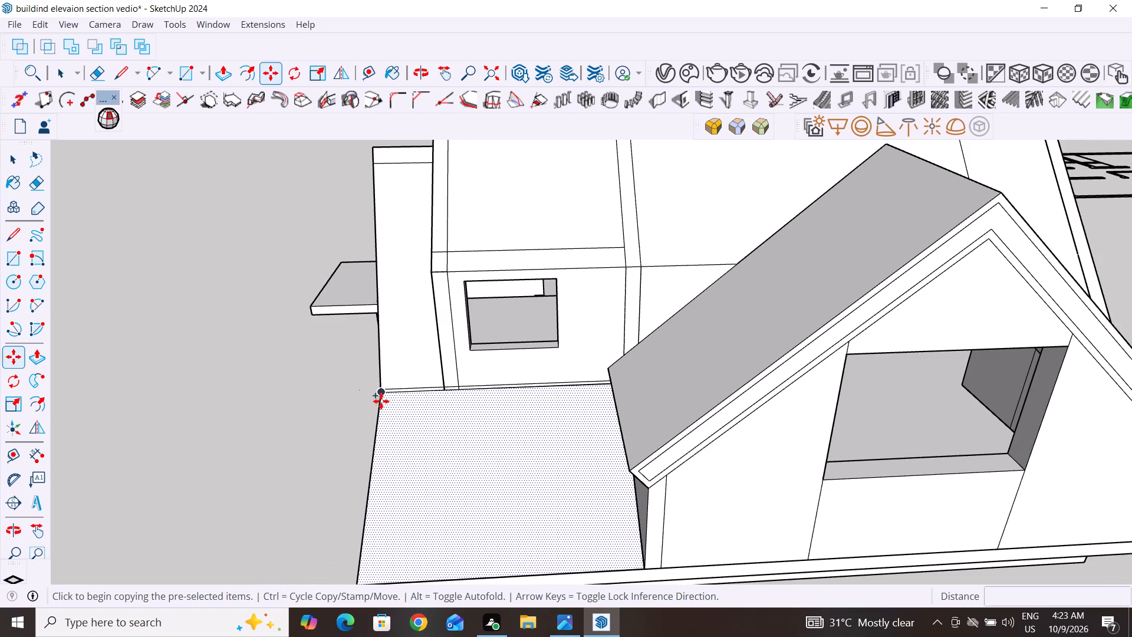
pyautogui.scroll(2, 381, 401)
pyautogui.click(381, 390)
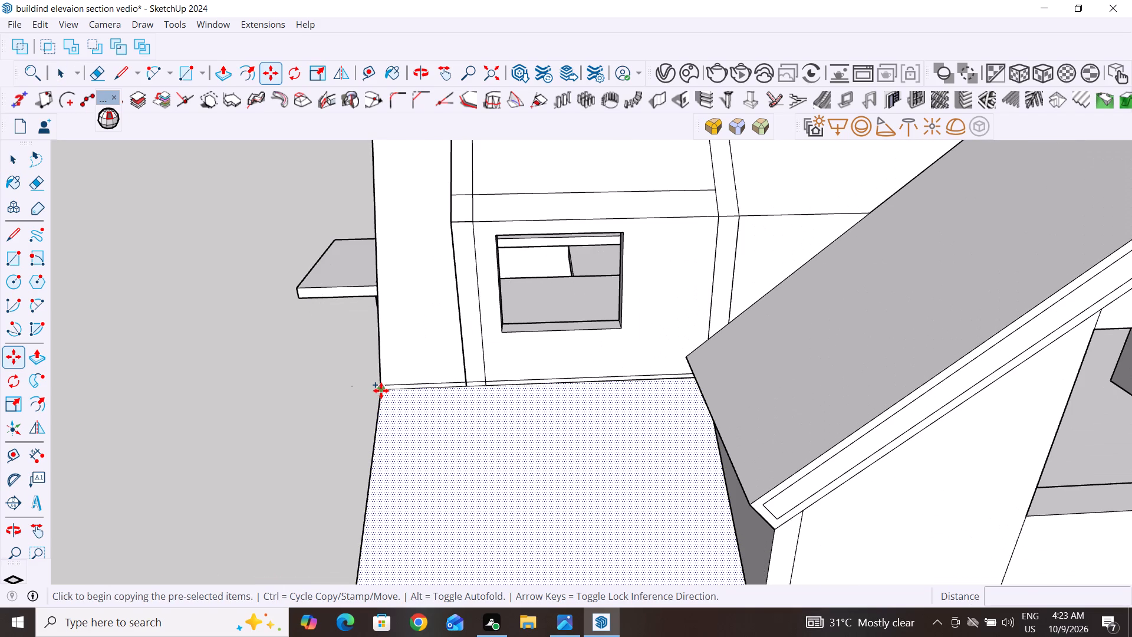
pyautogui.scroll(-11, 462, 403)
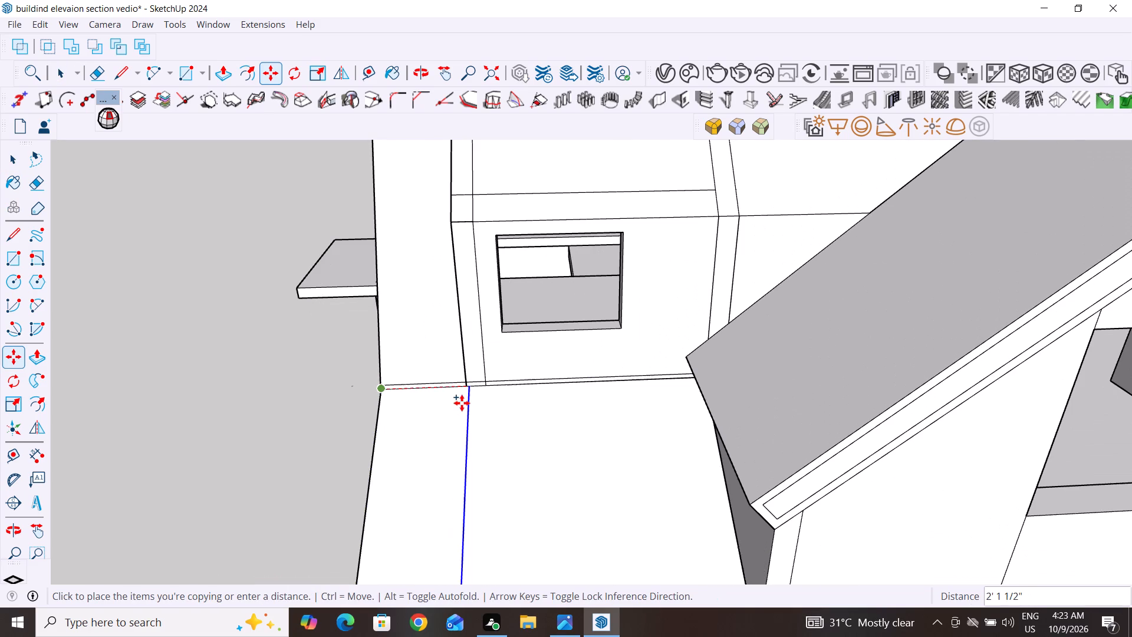
pyautogui.scroll(-8, 462, 403)
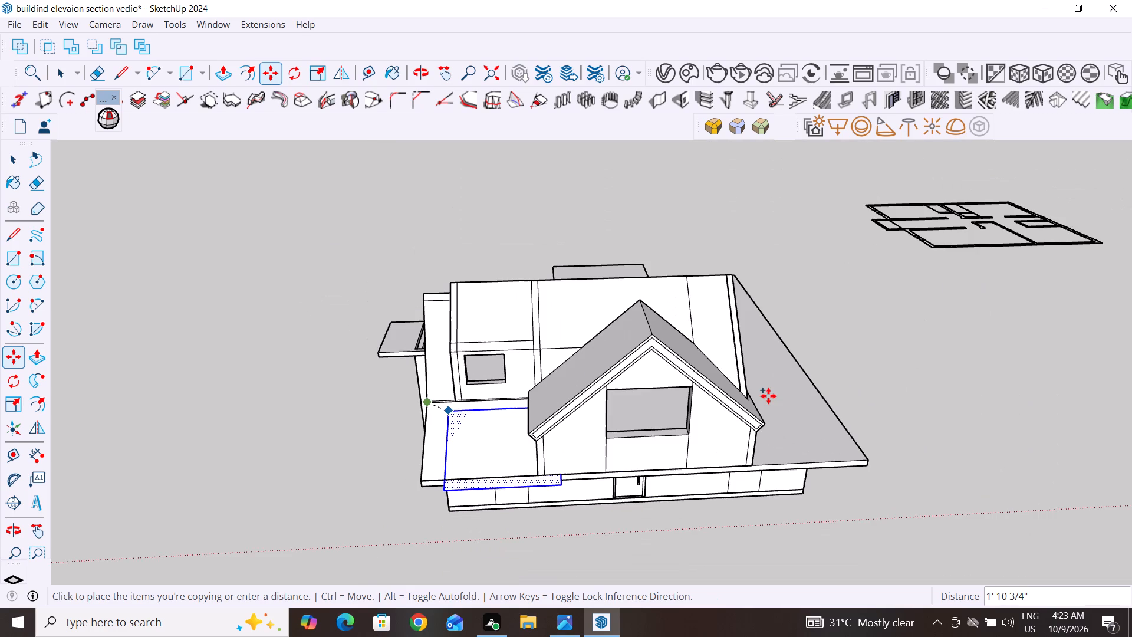
pyautogui.scroll(4, 779, 396)
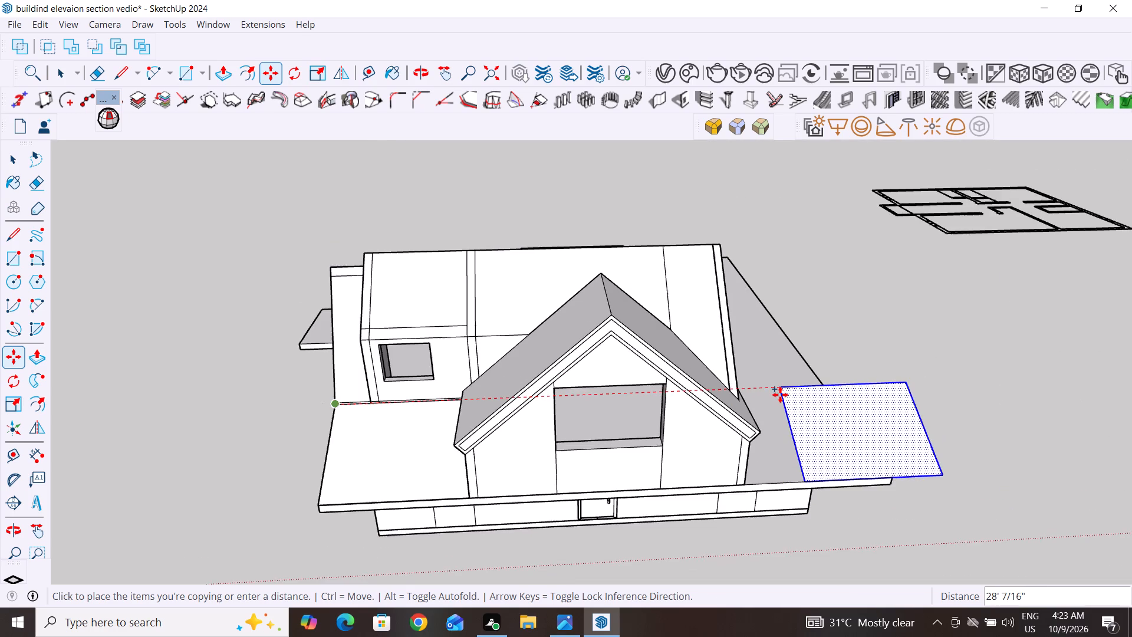
pyautogui.scroll(7, 780, 395)
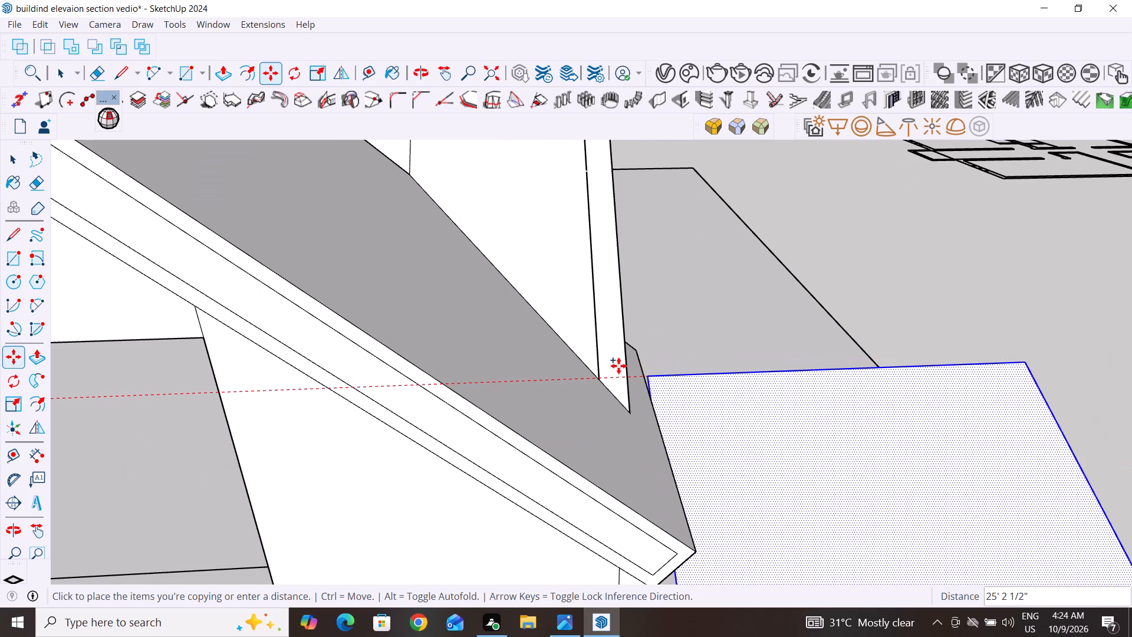
pyautogui.moveTo(618, 366); pyautogui.dragTo(488, 298, button='middle')
pyautogui.scroll(-4, 488, 298)
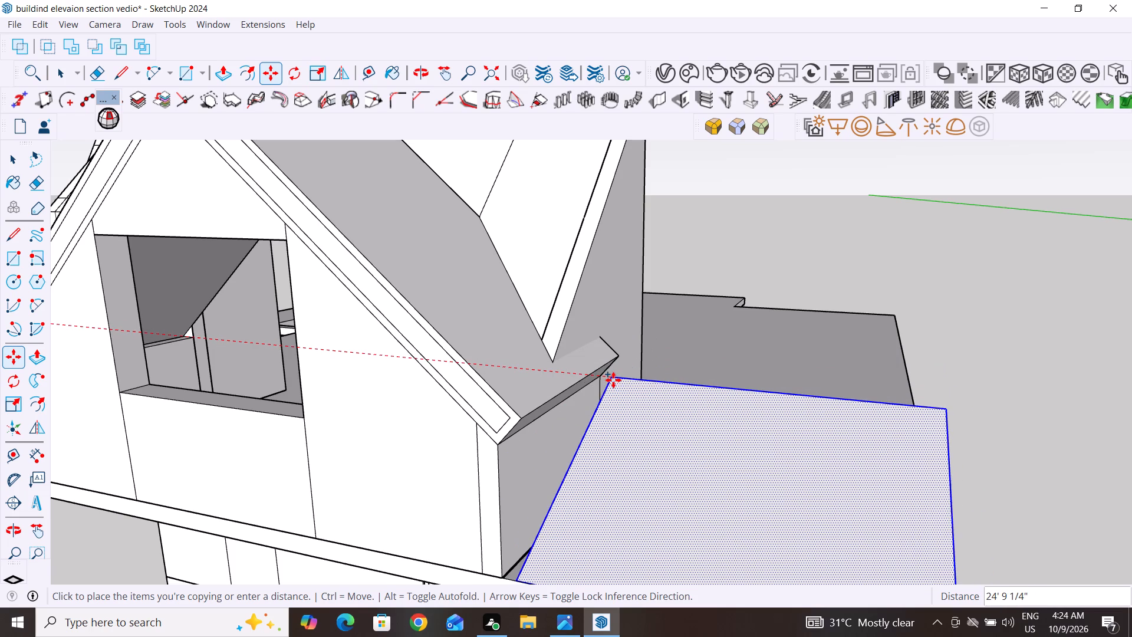
pyautogui.click(613, 380)
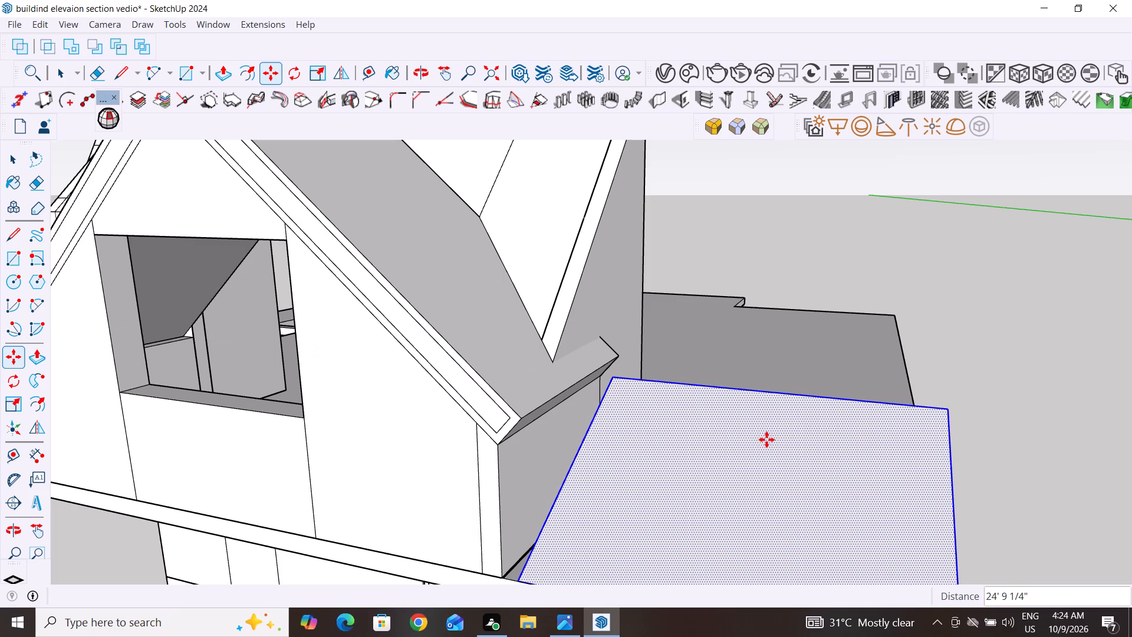
# Move the copied roof face about 4 9/16" so its upper corner meets the lower corner of the gable eave's end.
pyautogui.scroll(-4, 766, 439)
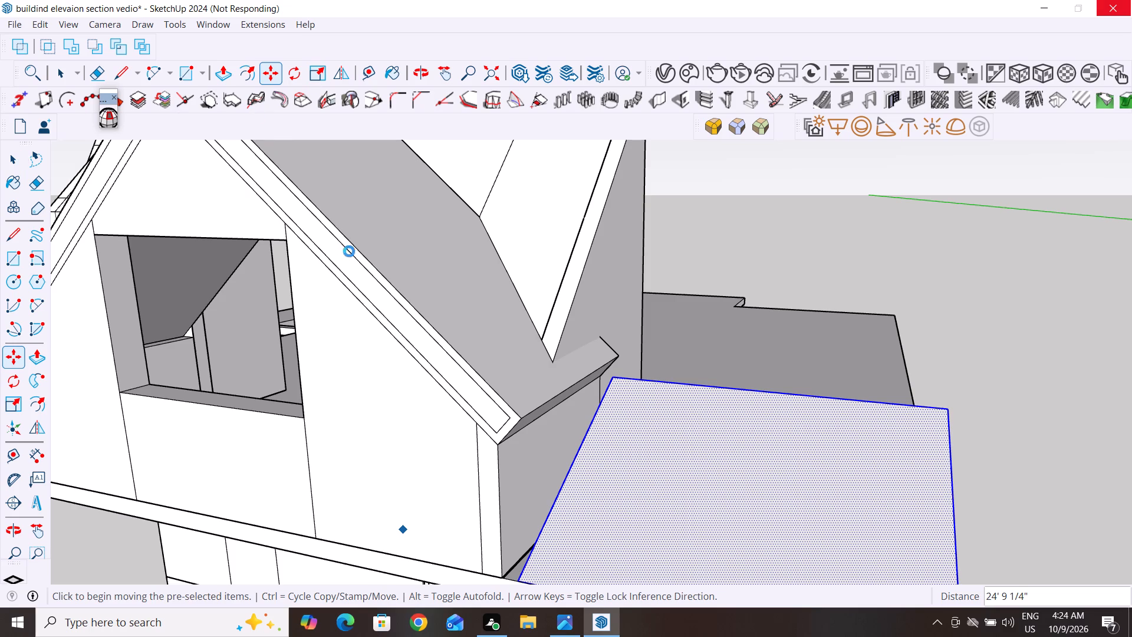
pyautogui.scroll(-2, 367, 266)
pyautogui.click(11, 161)
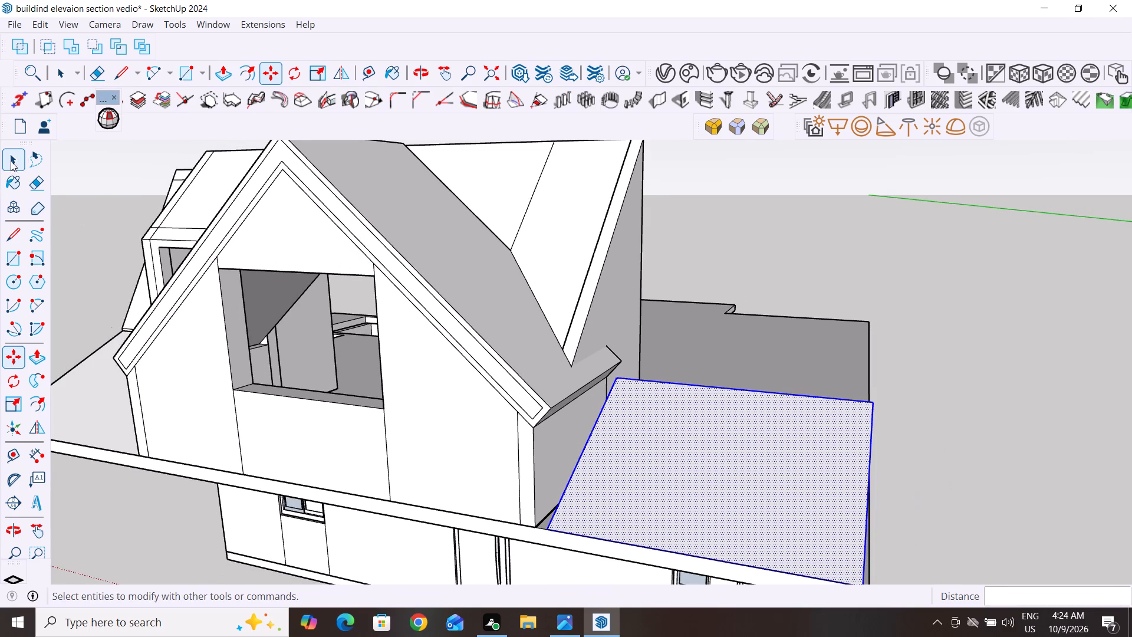
pyautogui.moveTo(968, 444); pyautogui.dragTo(699, 425, button='middle')
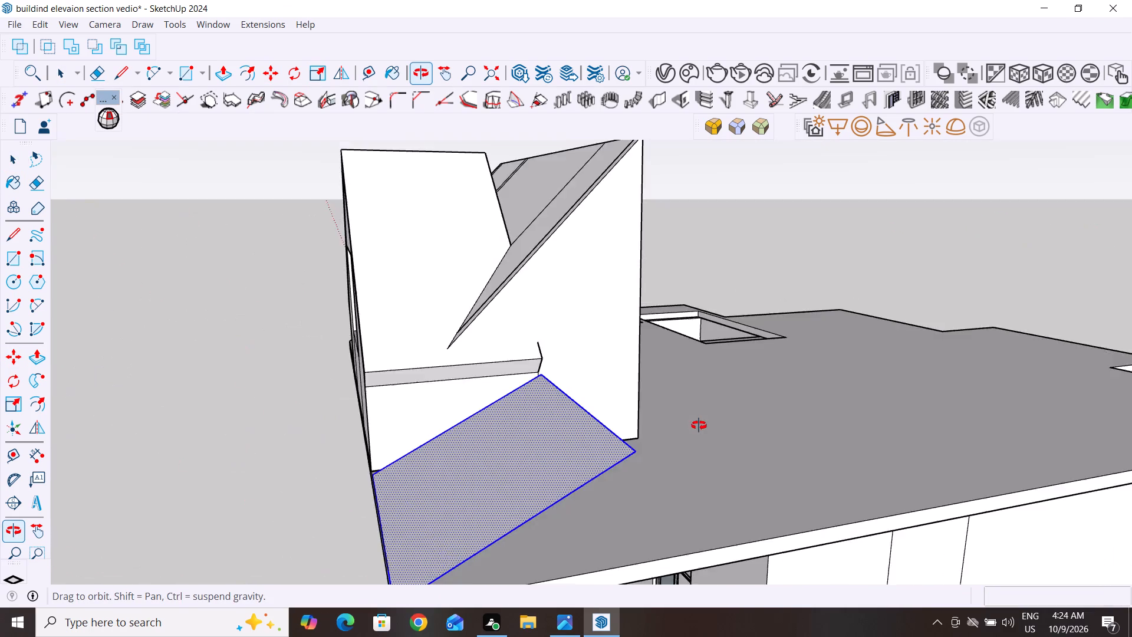
pyautogui.moveTo(699, 425); pyautogui.dragTo(611, 467, button='middle')
pyautogui.scroll(3, 511, 389)
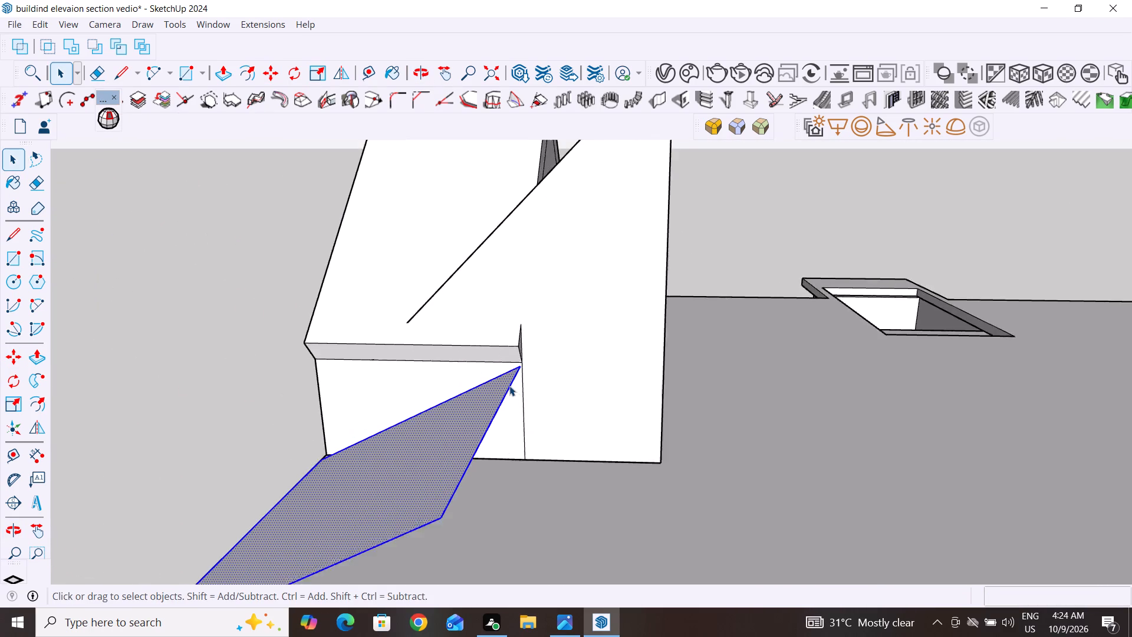
pyautogui.scroll(6, 509, 386)
pyautogui.moveTo(550, 390); pyautogui.dragTo(328, 419, button='middle')
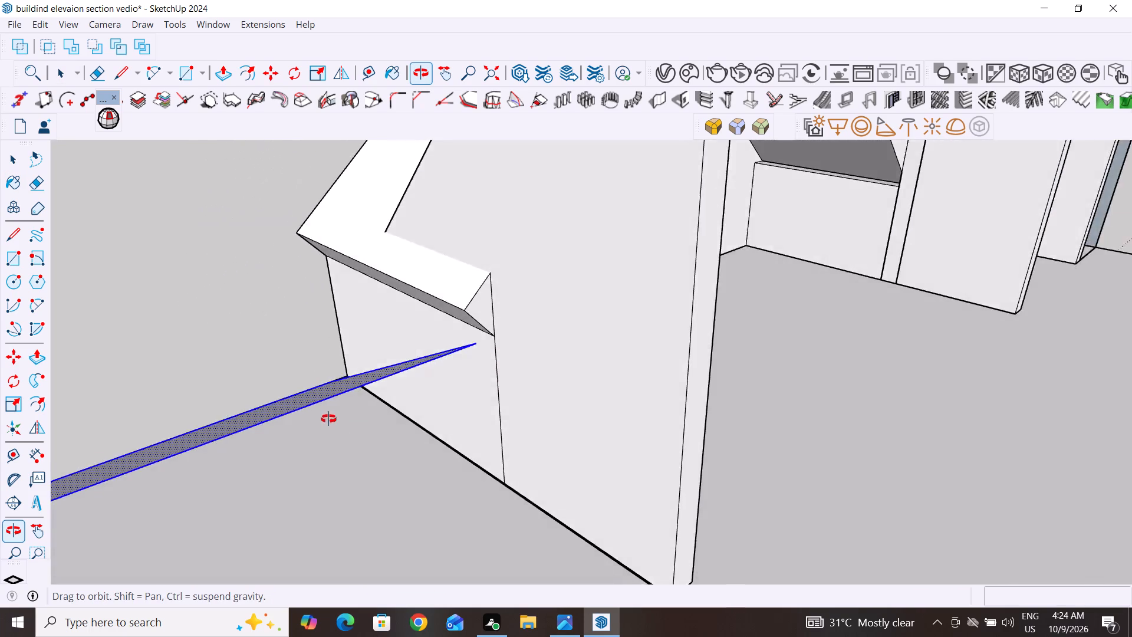
pyautogui.moveTo(328, 419); pyautogui.dragTo(324, 411, button='middle')
pyautogui.press('m')
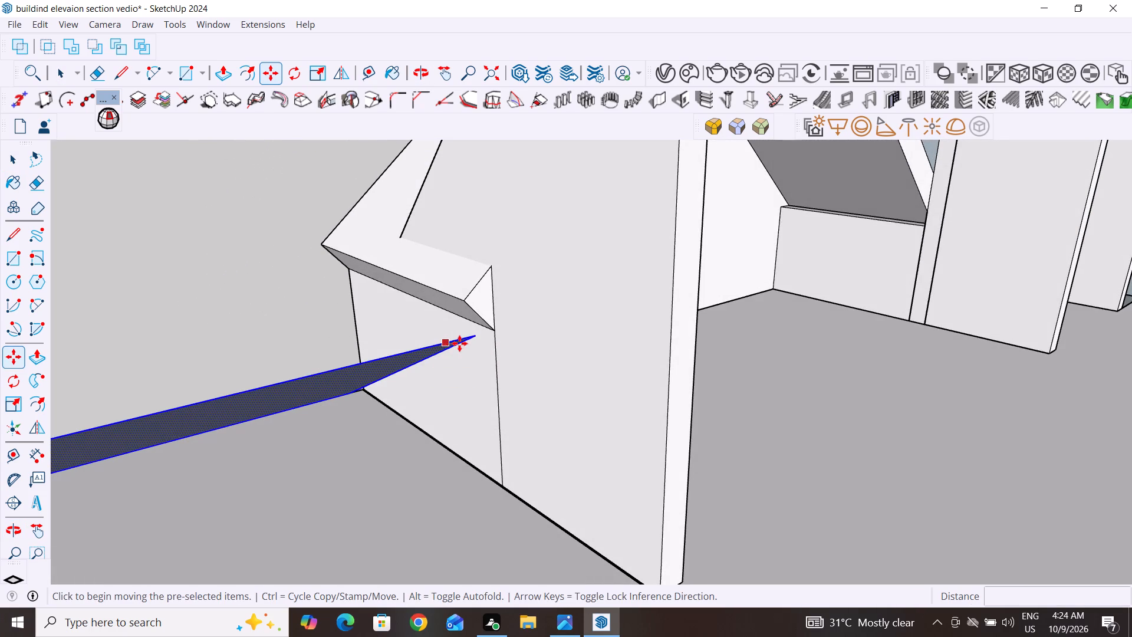
pyautogui.click(474, 336)
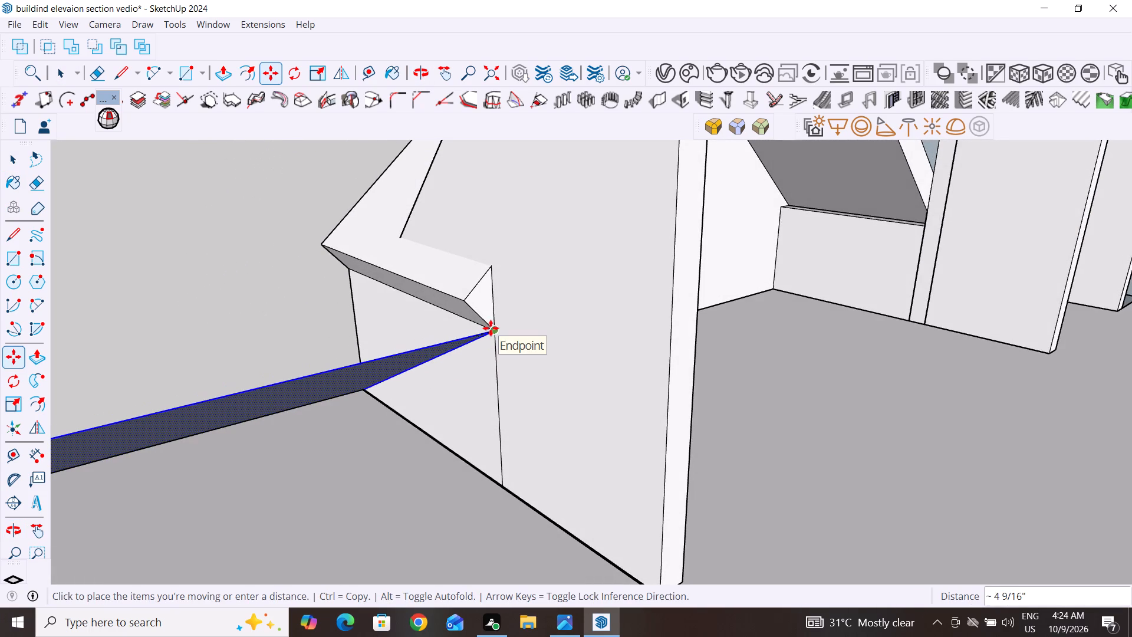
pyautogui.click(491, 328)
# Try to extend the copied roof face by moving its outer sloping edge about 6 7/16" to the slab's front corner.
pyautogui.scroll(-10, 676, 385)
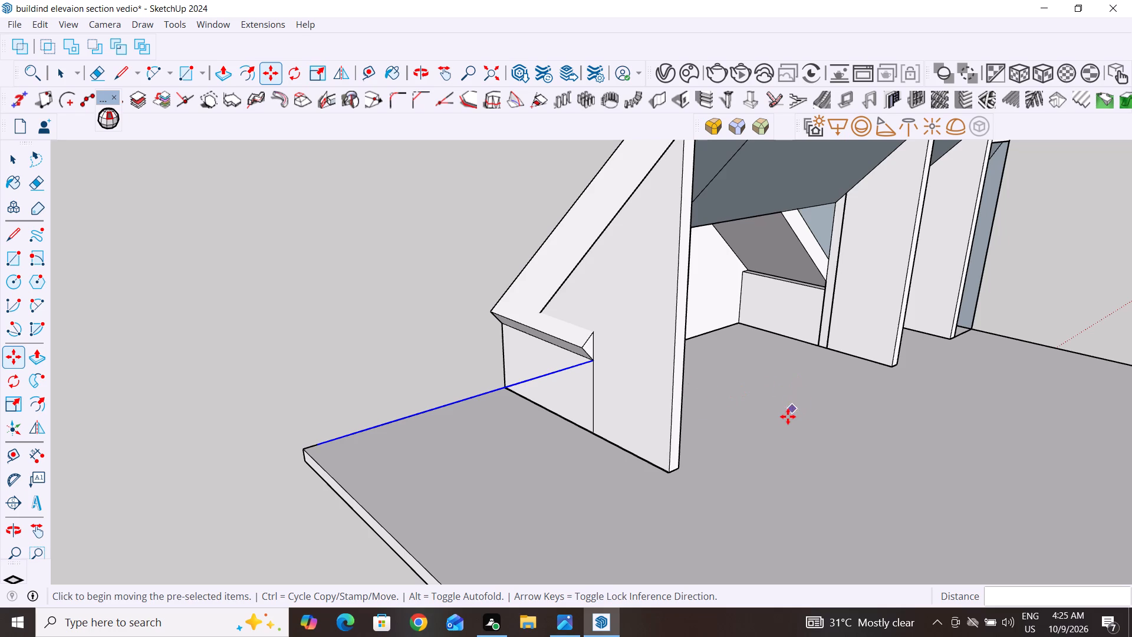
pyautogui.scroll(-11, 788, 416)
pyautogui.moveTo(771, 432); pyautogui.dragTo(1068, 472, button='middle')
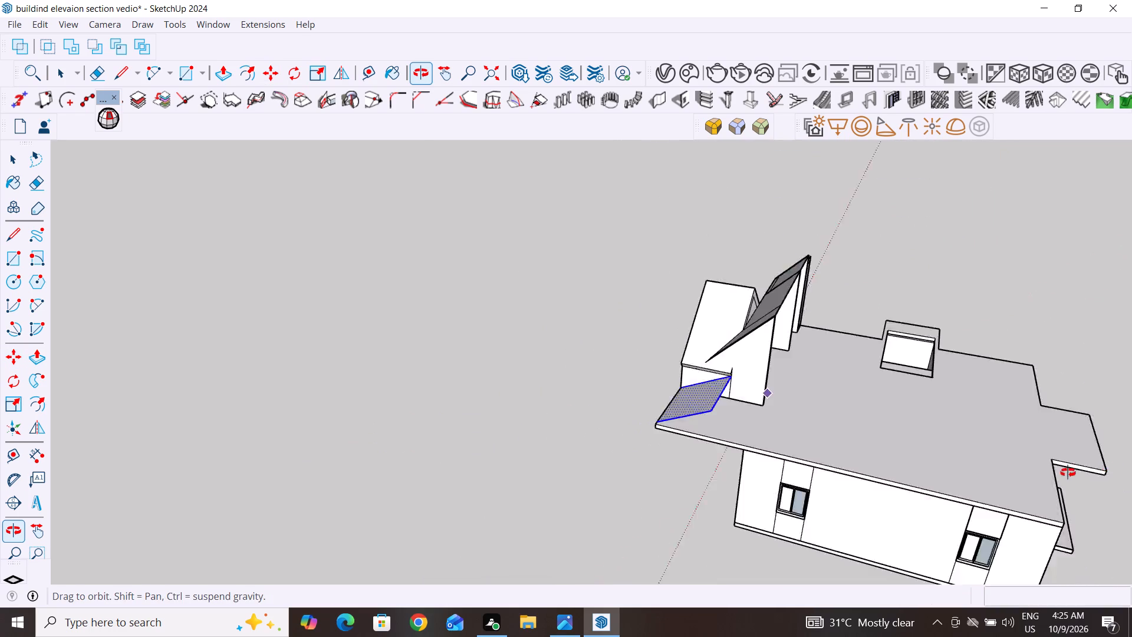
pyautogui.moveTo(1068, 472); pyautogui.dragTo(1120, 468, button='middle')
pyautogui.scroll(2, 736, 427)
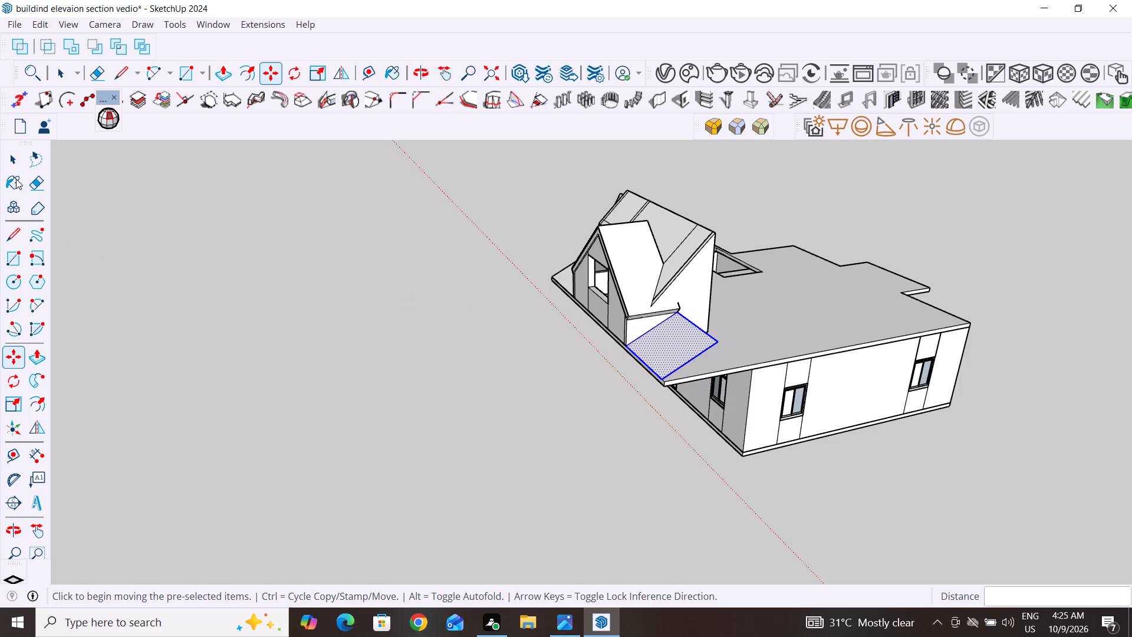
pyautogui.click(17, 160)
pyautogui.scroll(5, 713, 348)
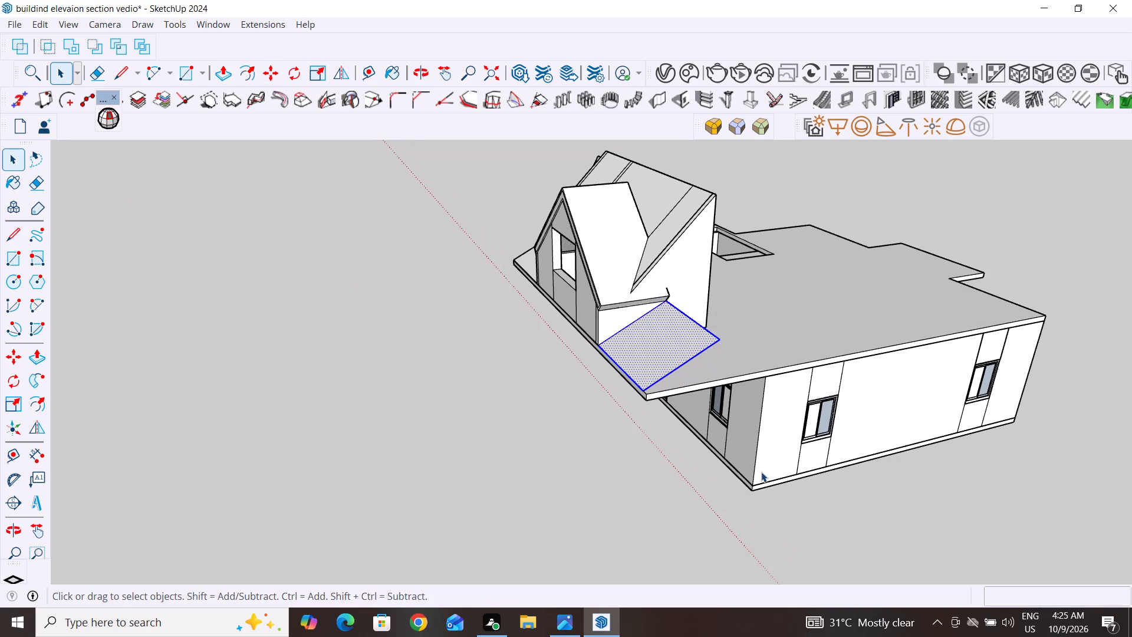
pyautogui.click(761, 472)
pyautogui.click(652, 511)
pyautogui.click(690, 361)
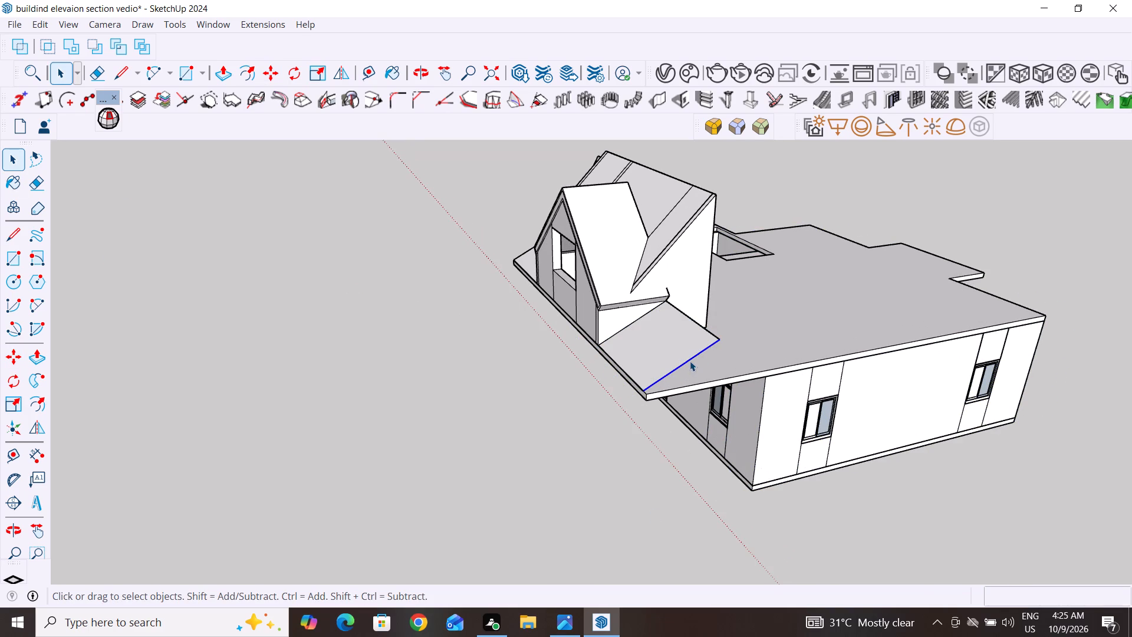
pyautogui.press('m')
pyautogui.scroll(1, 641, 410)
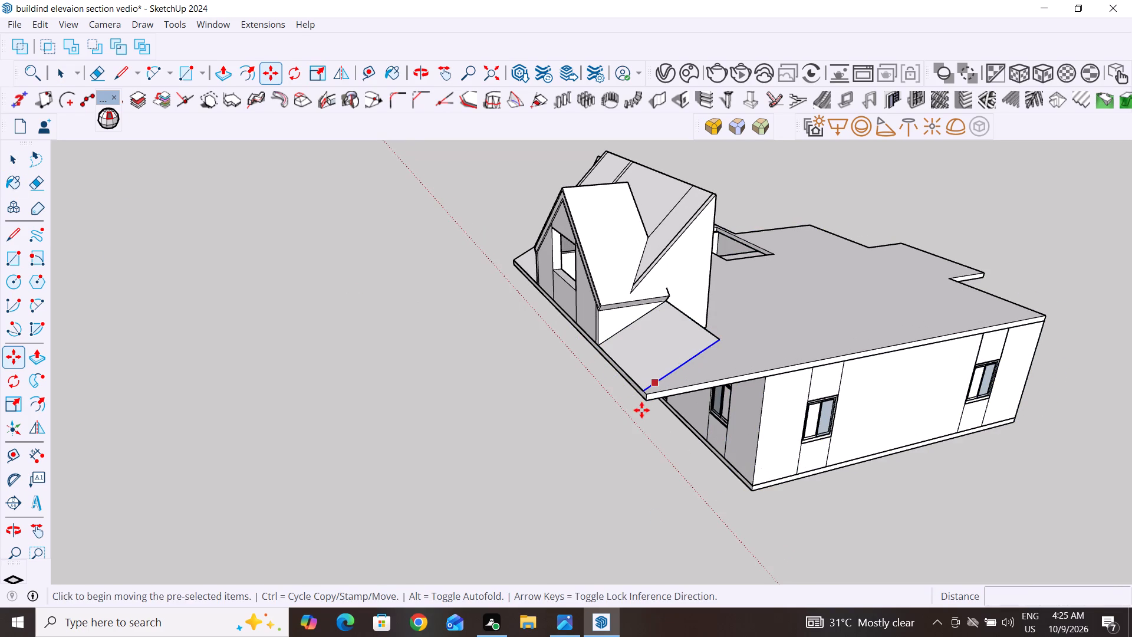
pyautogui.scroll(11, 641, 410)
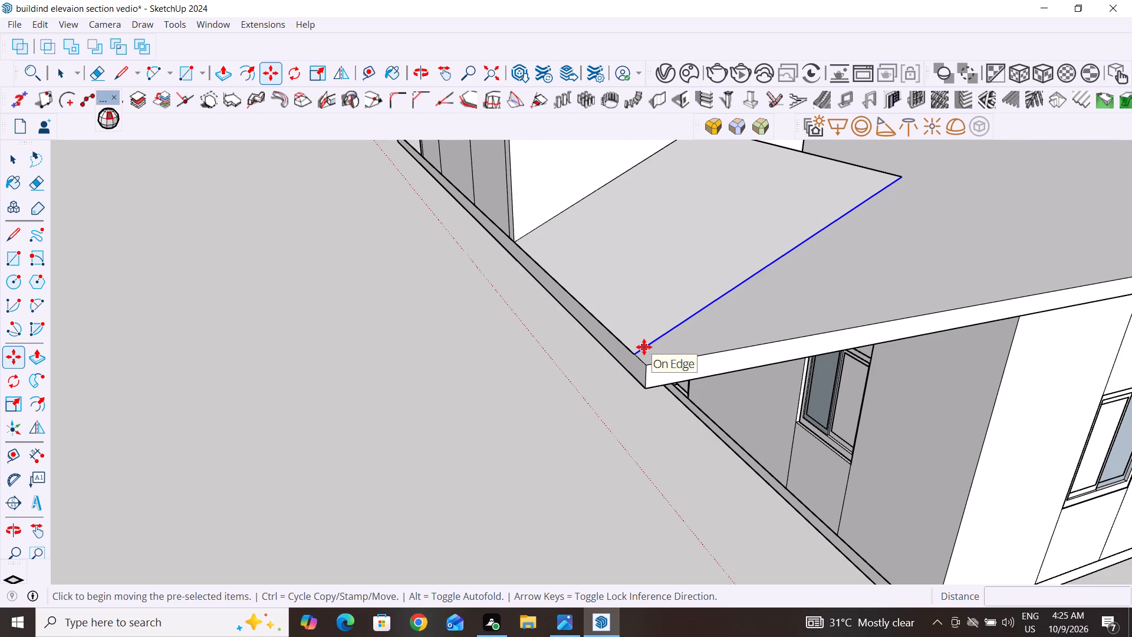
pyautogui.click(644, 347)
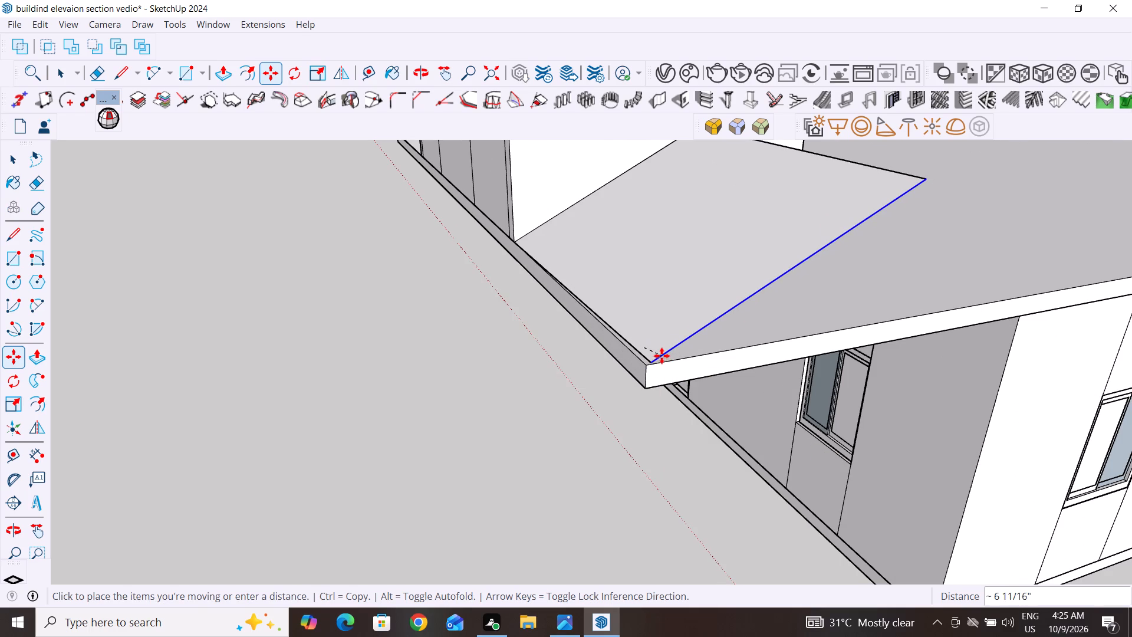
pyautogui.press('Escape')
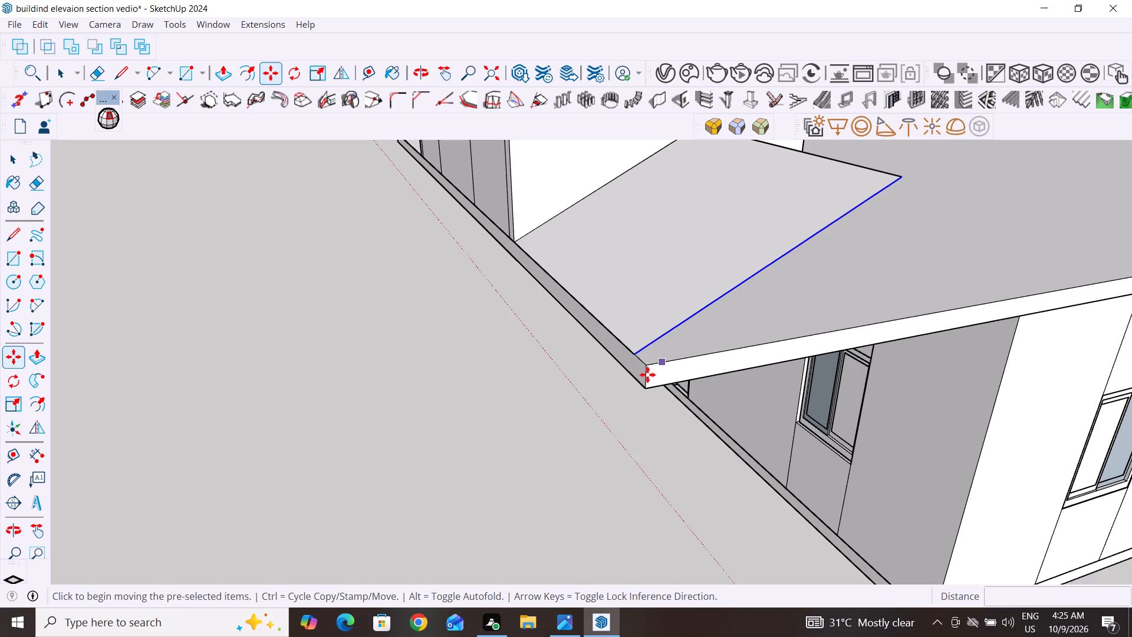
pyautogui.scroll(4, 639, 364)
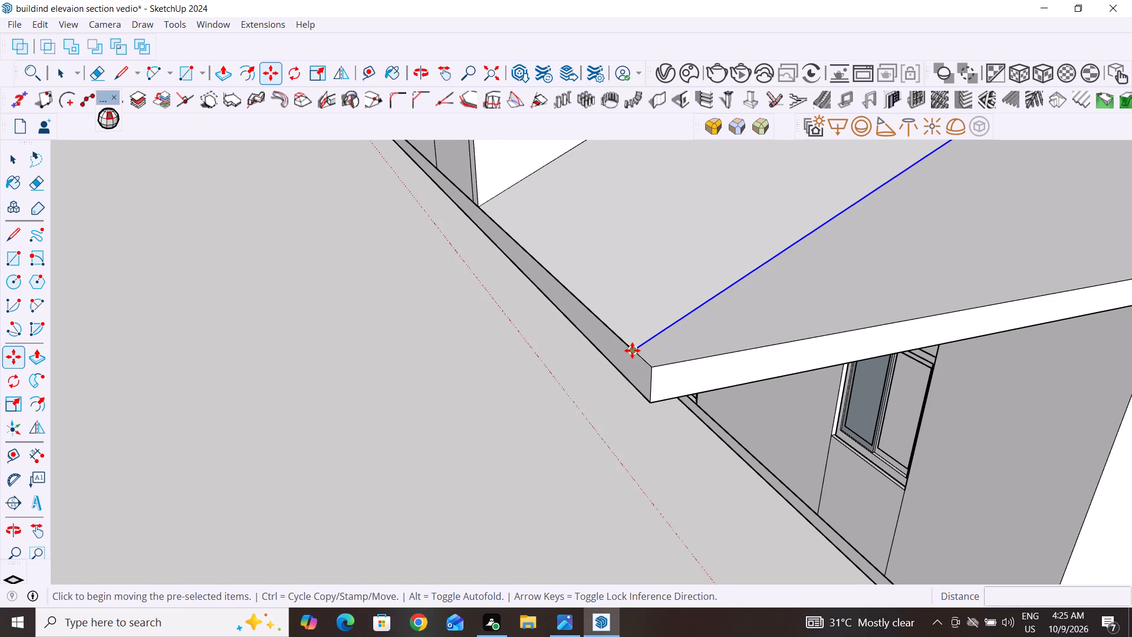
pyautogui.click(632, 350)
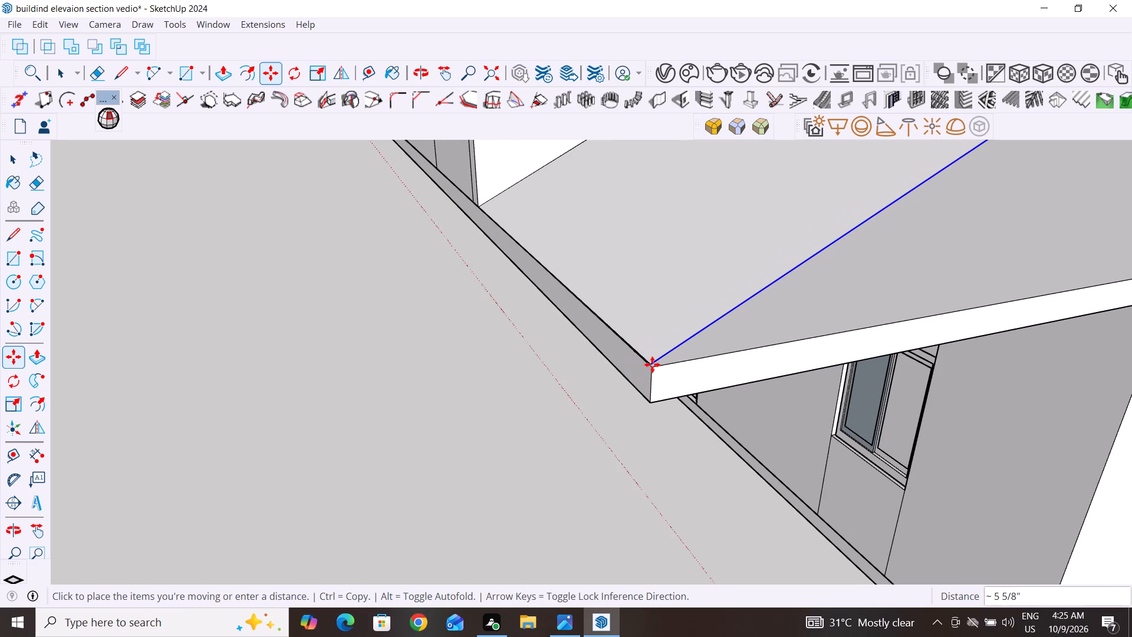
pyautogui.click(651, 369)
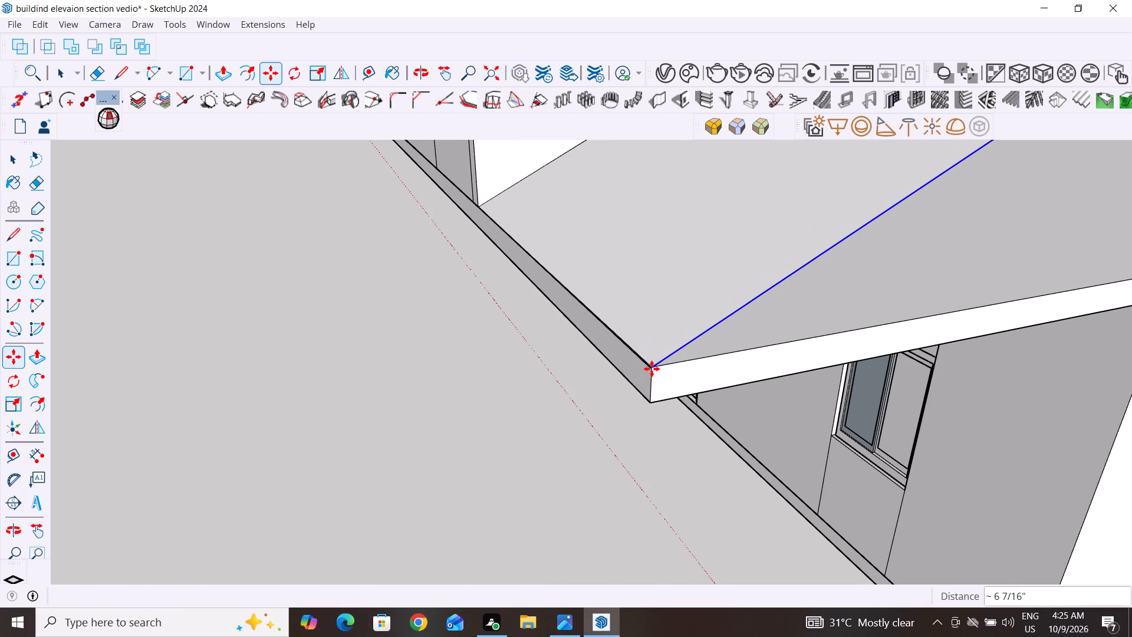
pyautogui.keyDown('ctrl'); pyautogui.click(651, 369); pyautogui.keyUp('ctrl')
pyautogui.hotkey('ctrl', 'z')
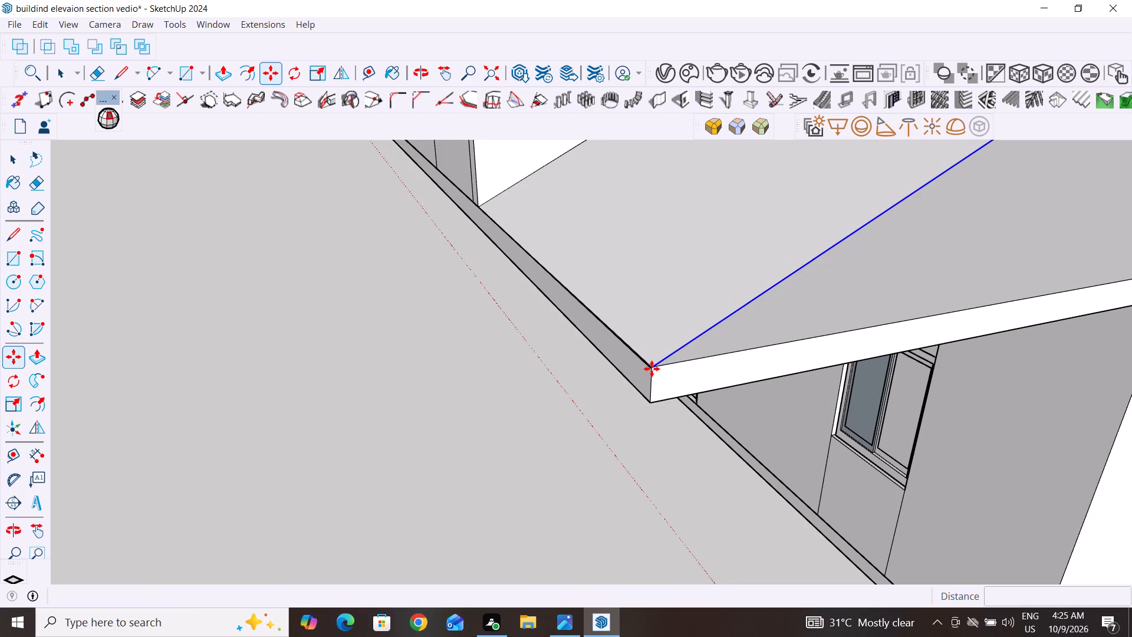
# Undo the edge extension and the roof face's 4 9/16" shift, keeping the copied face at its original copied position.
pyautogui.scroll(11, 651, 369)
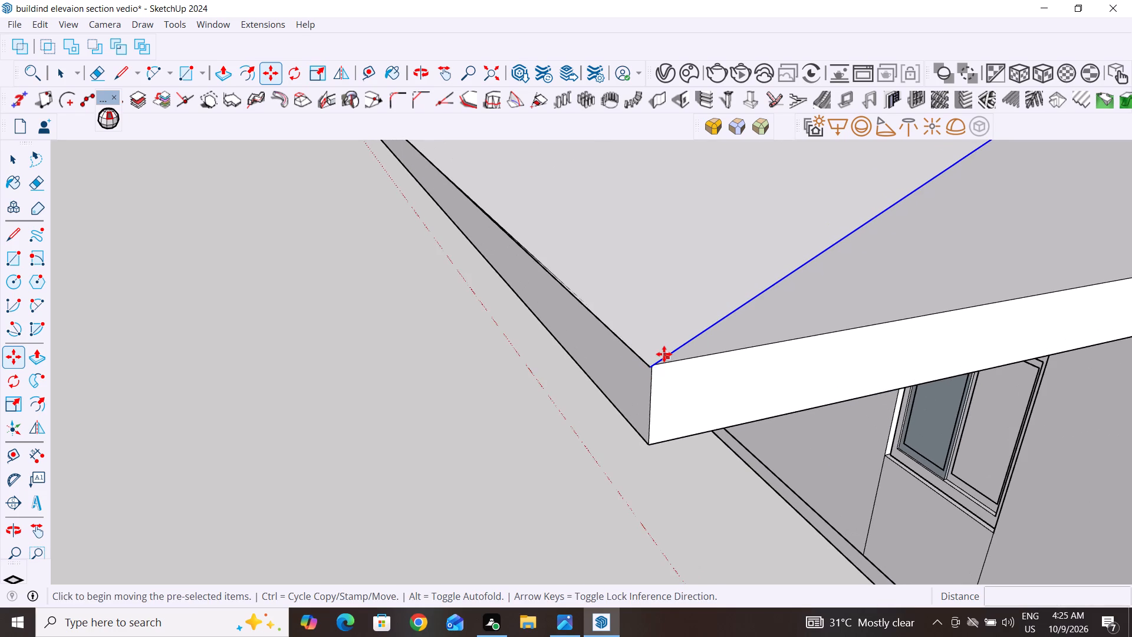
pyautogui.click(21, 157)
pyautogui.hotkey('ctrl', 'z')
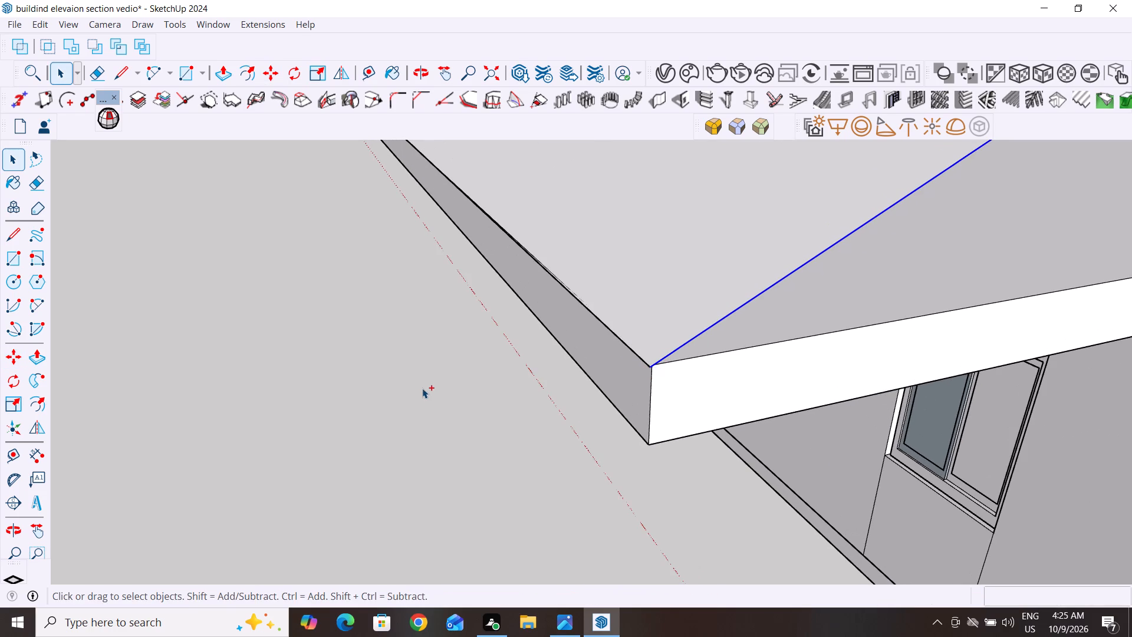
pyautogui.hotkey('ctrl', 'z')
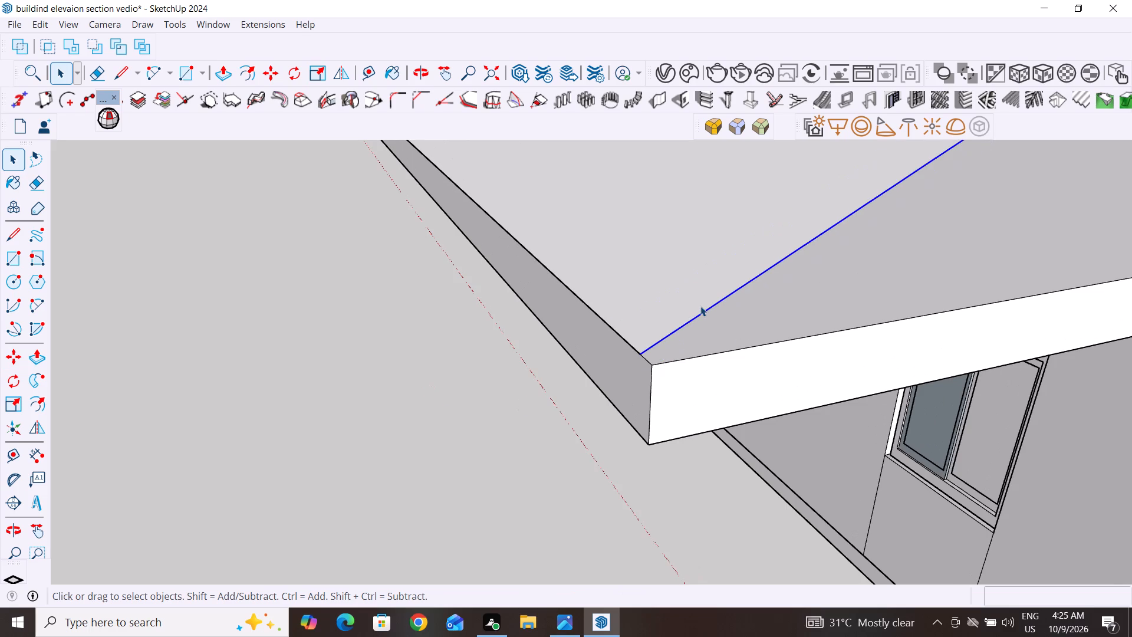
pyautogui.hotkey('ctrl', 'z')
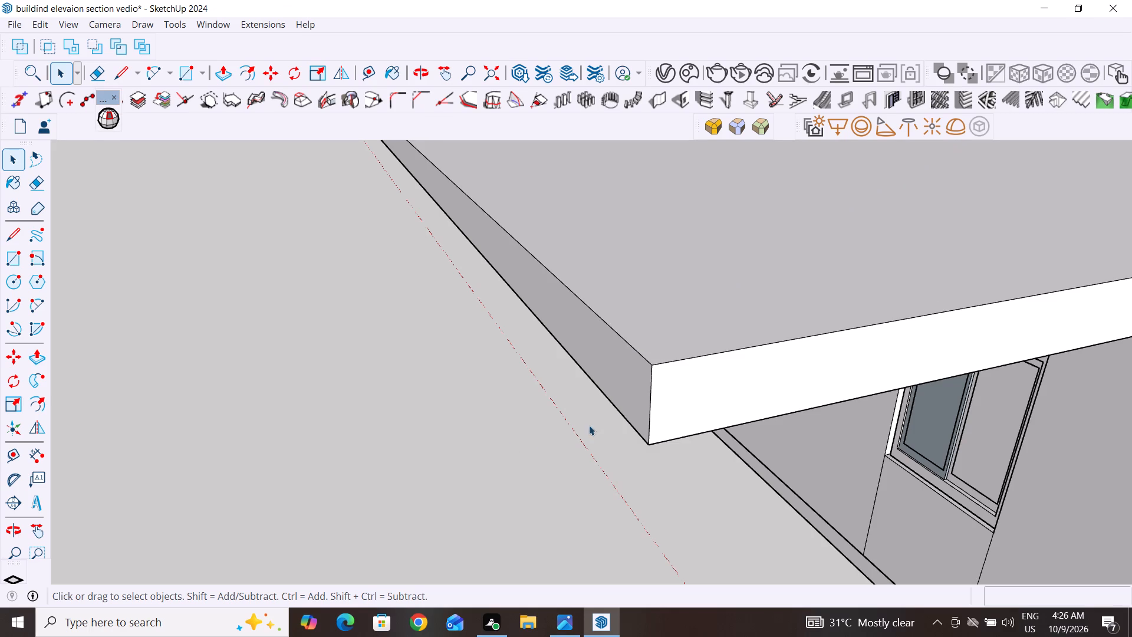
pyautogui.scroll(-8, 612, 413)
pyautogui.scroll(-3, 649, 464)
pyautogui.hotkey('ctrl', 'y')
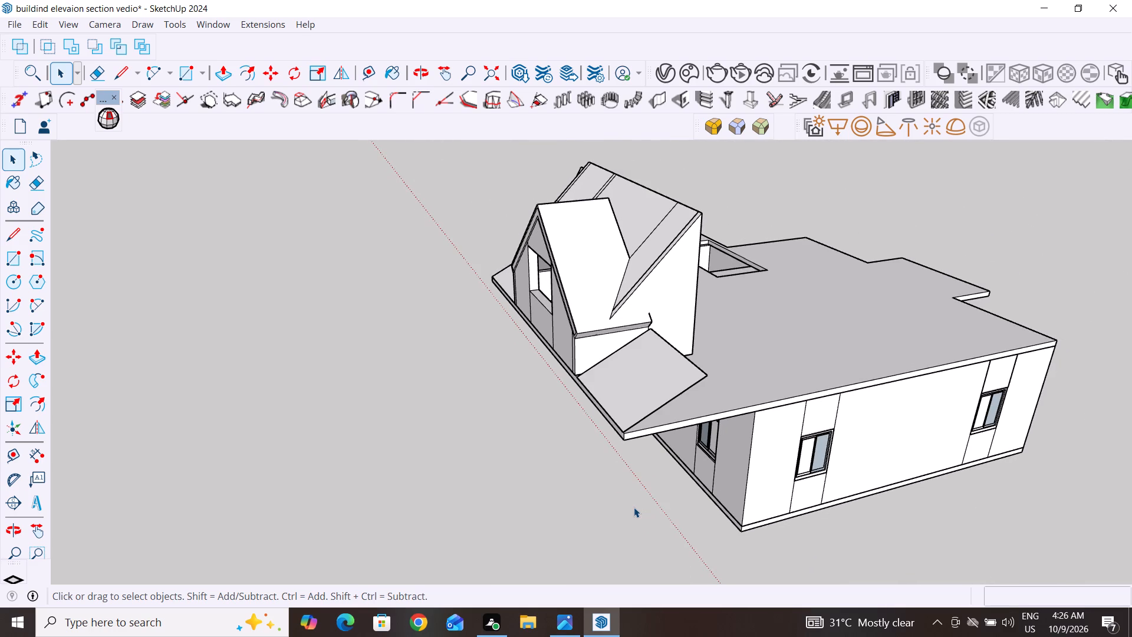
# Move the copied roof face's outer sloping edge 1 3/4" so its lower end meets the slab's front corner.
pyautogui.scroll(10, 580, 428)
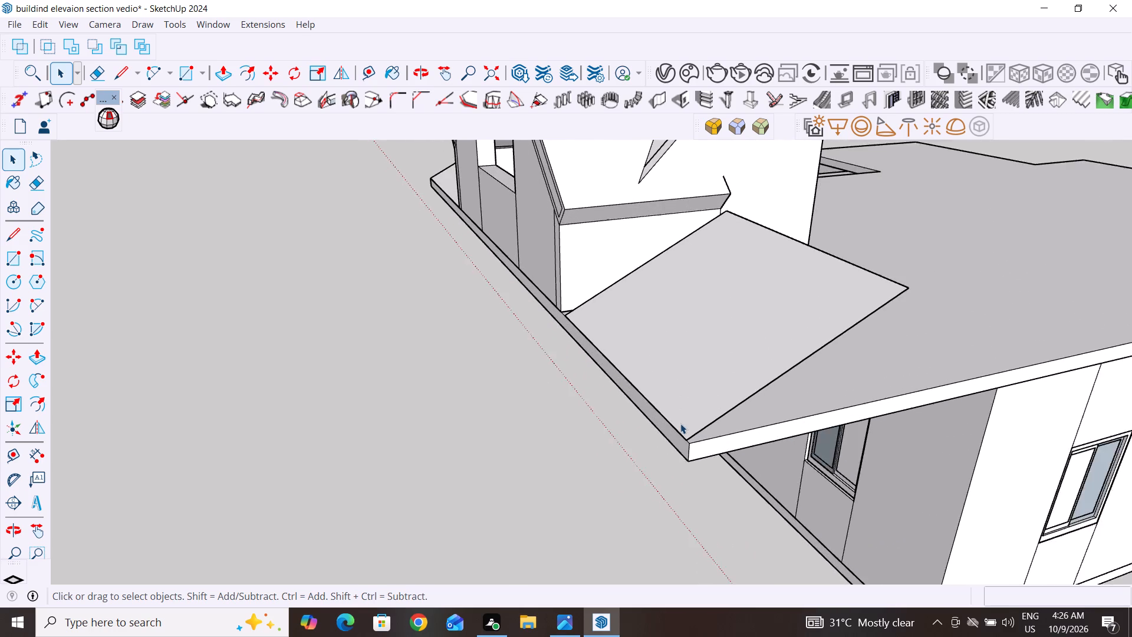
pyautogui.click(722, 424)
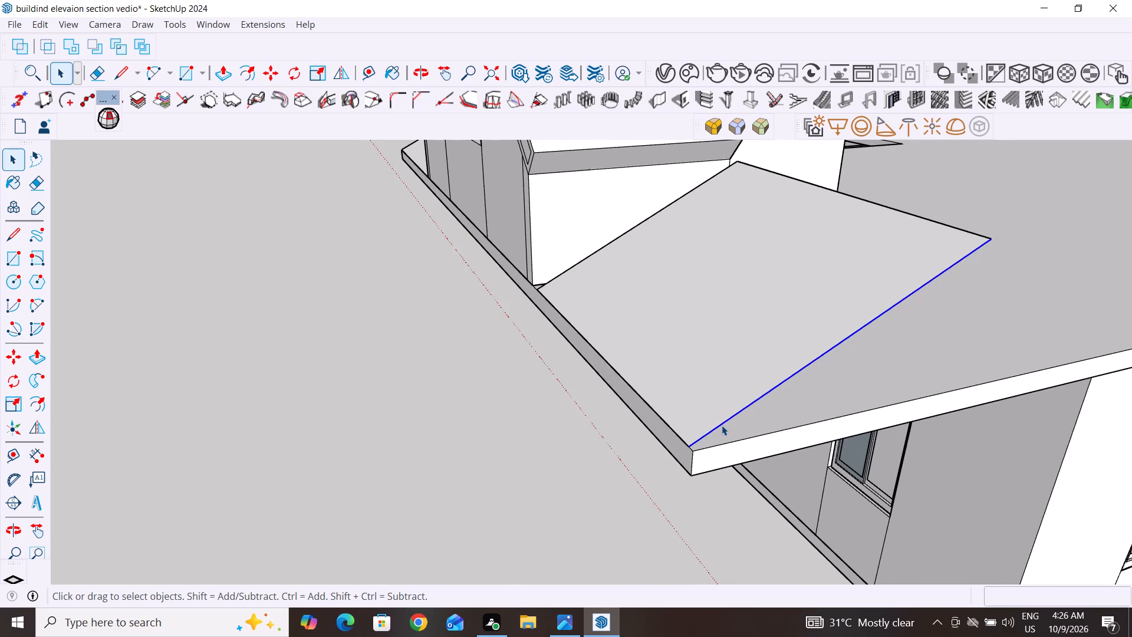
pyautogui.press('m')
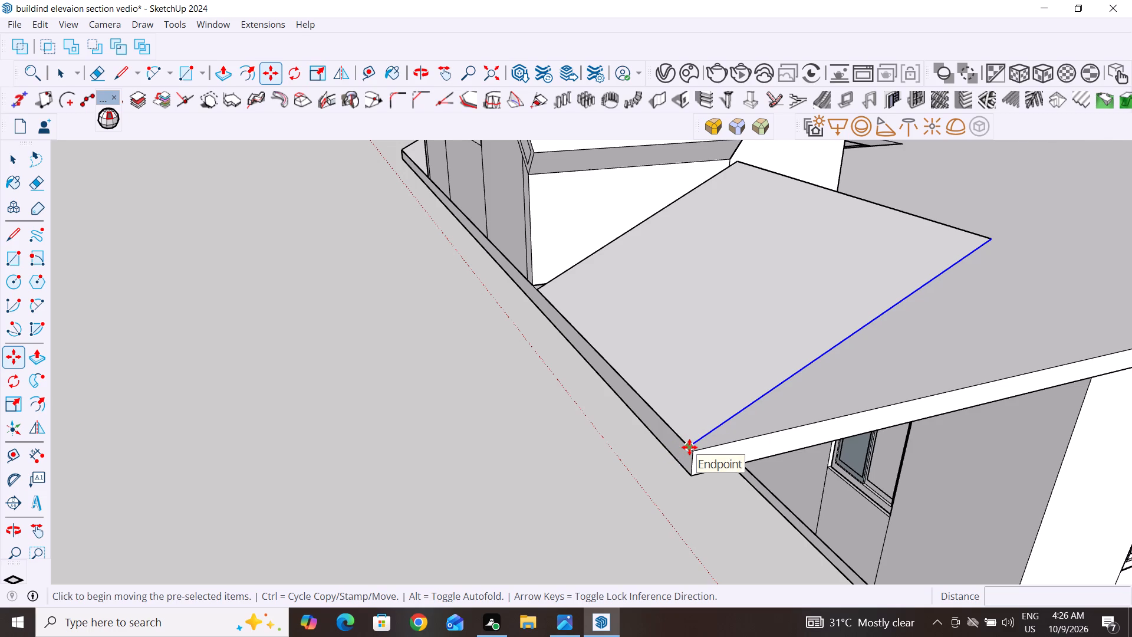
pyautogui.click(689, 447)
pyautogui.click(696, 452)
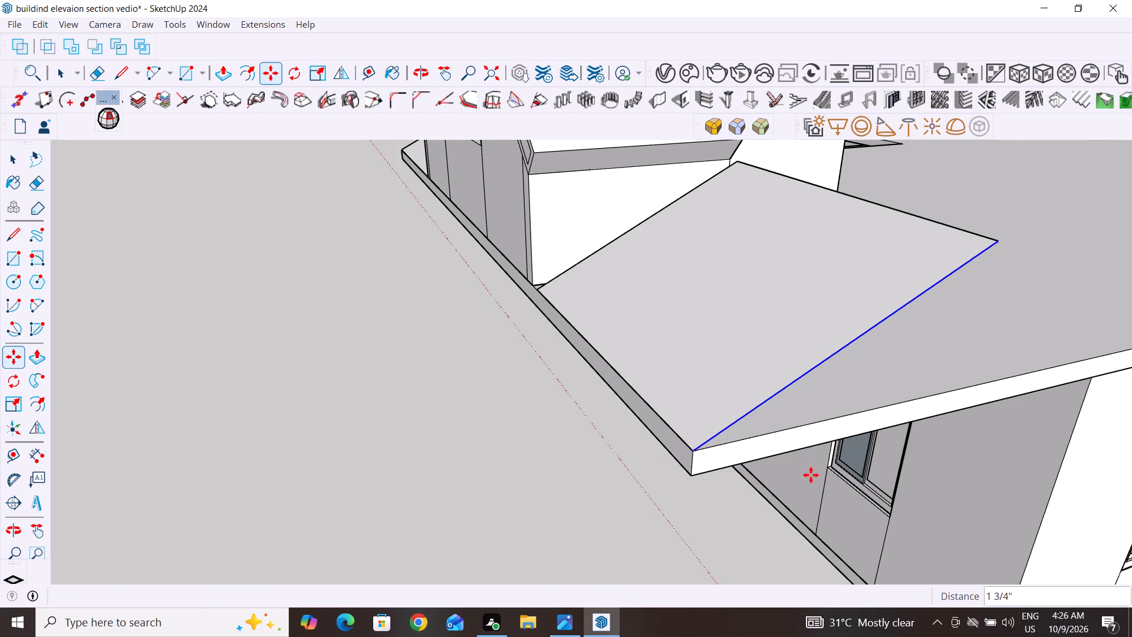
# Copy the narrow steep roof face beside the dormer 26' 7 3/8" along the red axis, from its lower inner corner to the gable's other side.
pyautogui.scroll(-11, 735, 559)
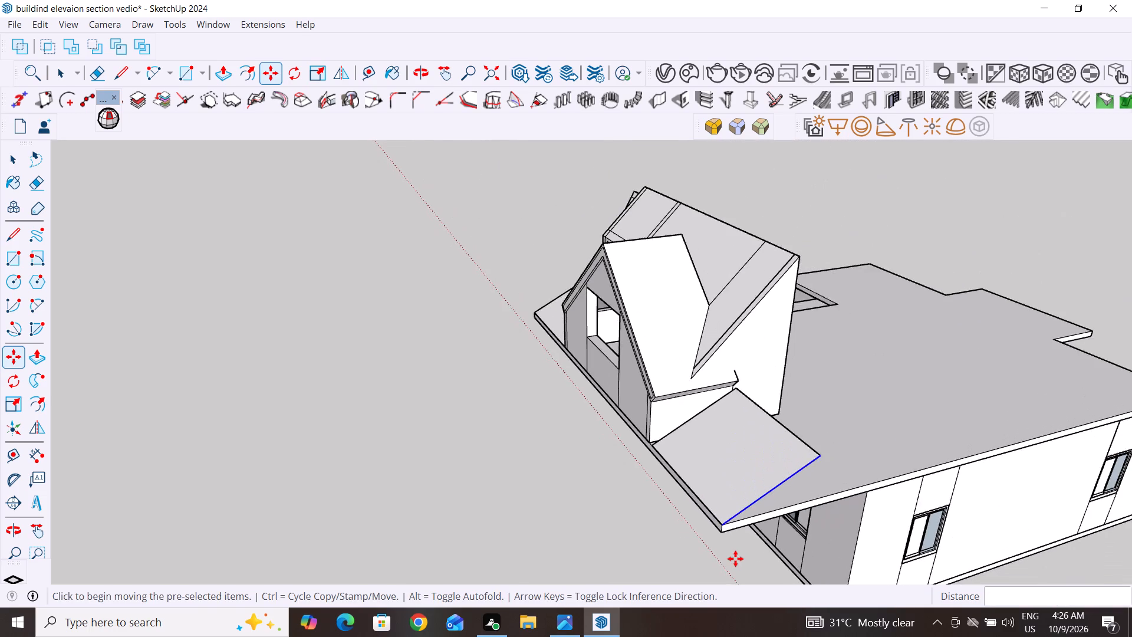
pyautogui.moveTo(611, 539); pyautogui.dragTo(942, 542, button='middle')
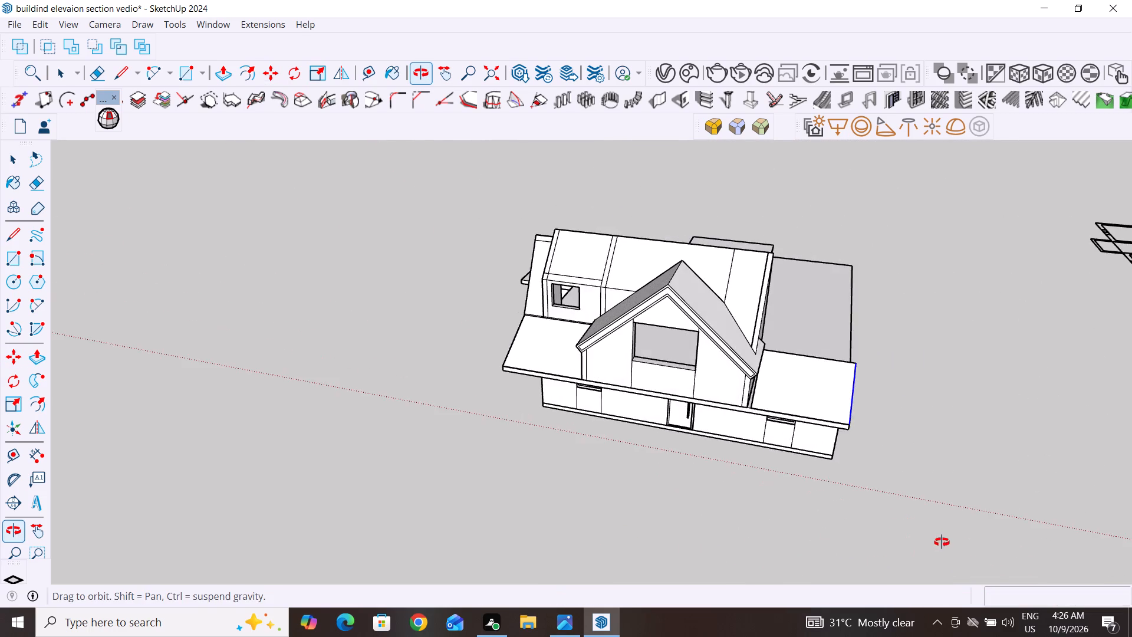
pyautogui.moveTo(942, 542); pyautogui.dragTo(897, 398, button='middle')
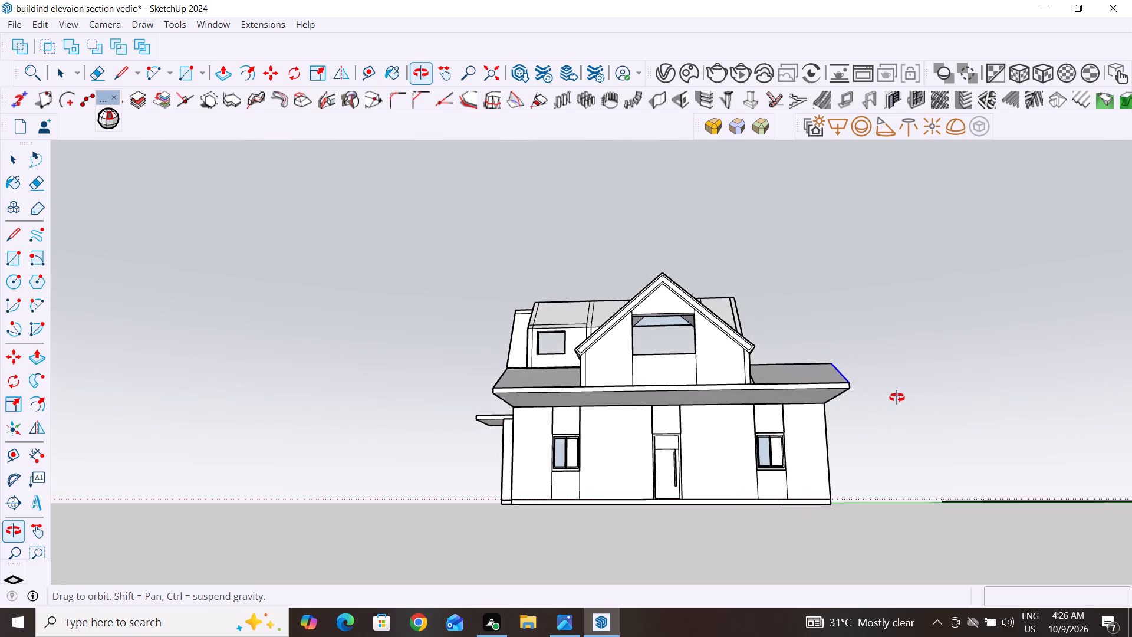
pyautogui.moveTo(897, 398); pyautogui.dragTo(880, 413, button='middle')
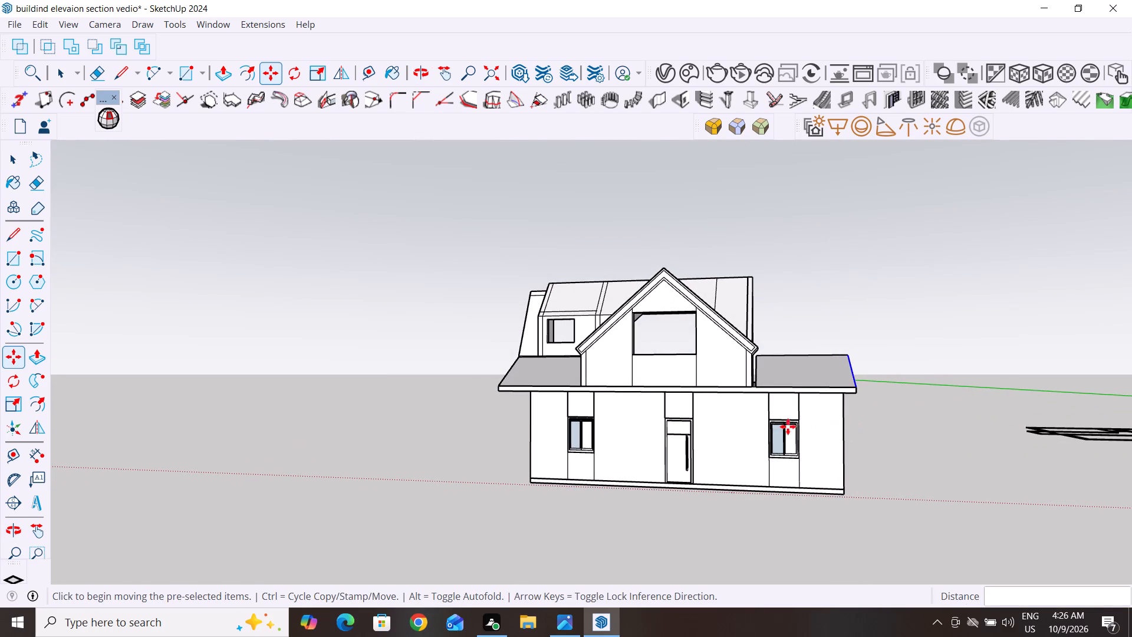
pyautogui.click(15, 156)
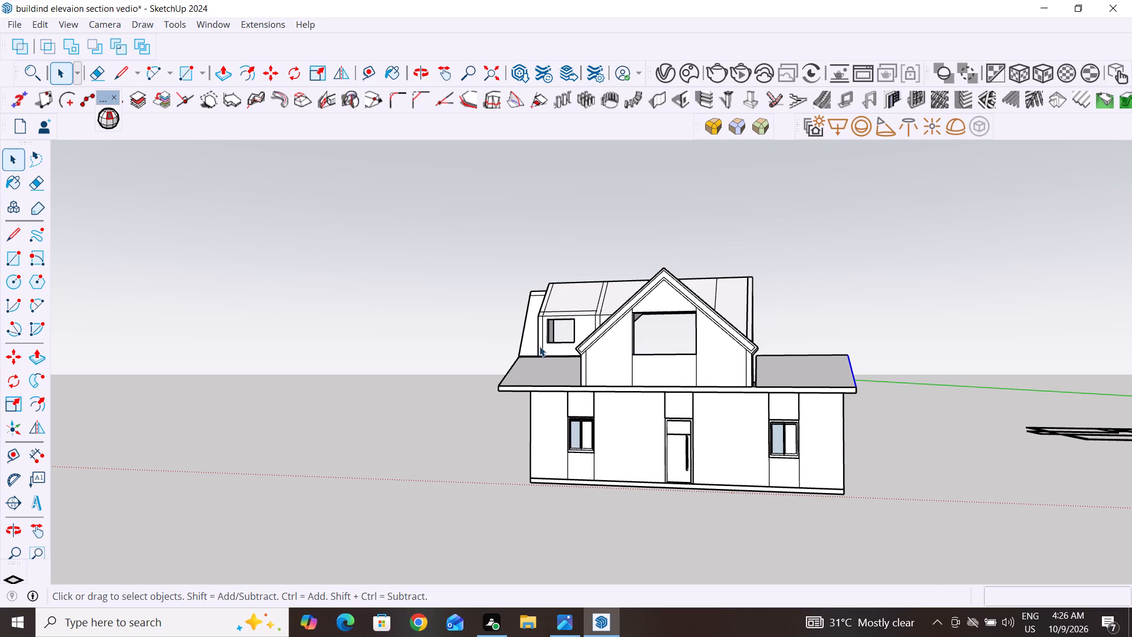
pyautogui.click(529, 344)
pyautogui.scroll(3, 529, 352)
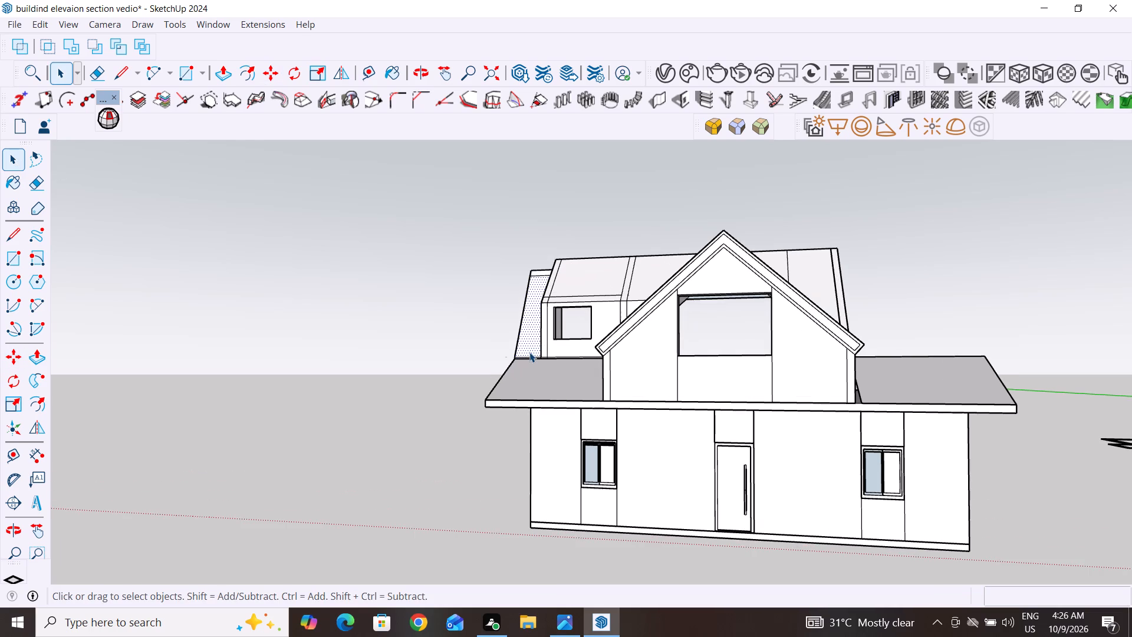
pyautogui.scroll(3, 529, 352)
pyautogui.moveTo(558, 369); pyautogui.dragTo(657, 412, button='middle')
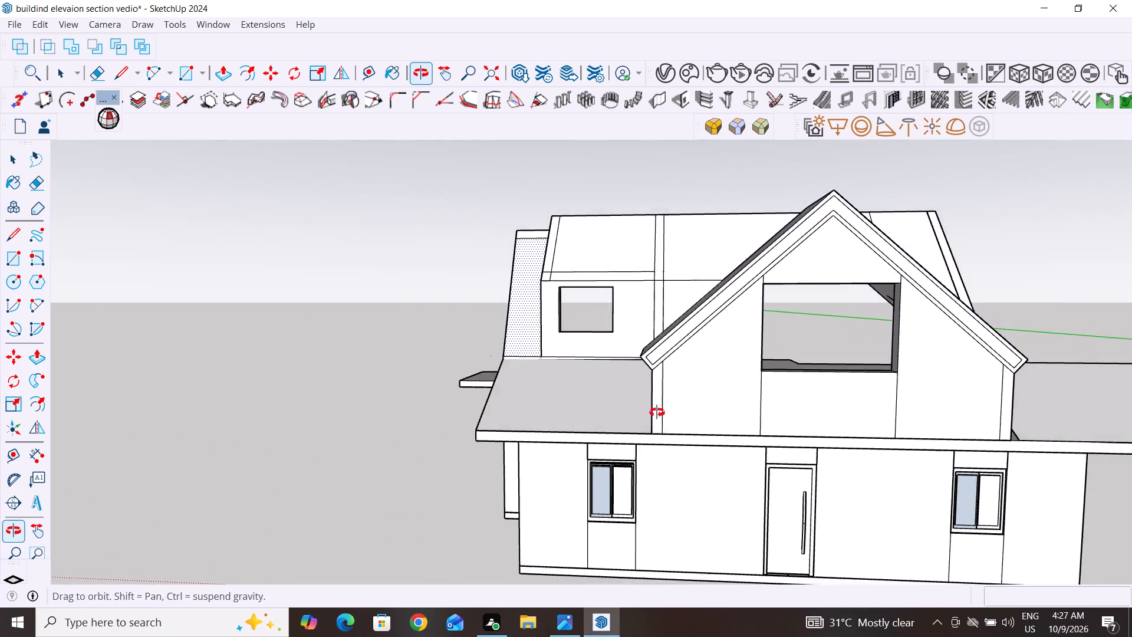
pyautogui.moveTo(657, 412); pyautogui.dragTo(675, 431, button='middle')
pyautogui.scroll(5, 501, 340)
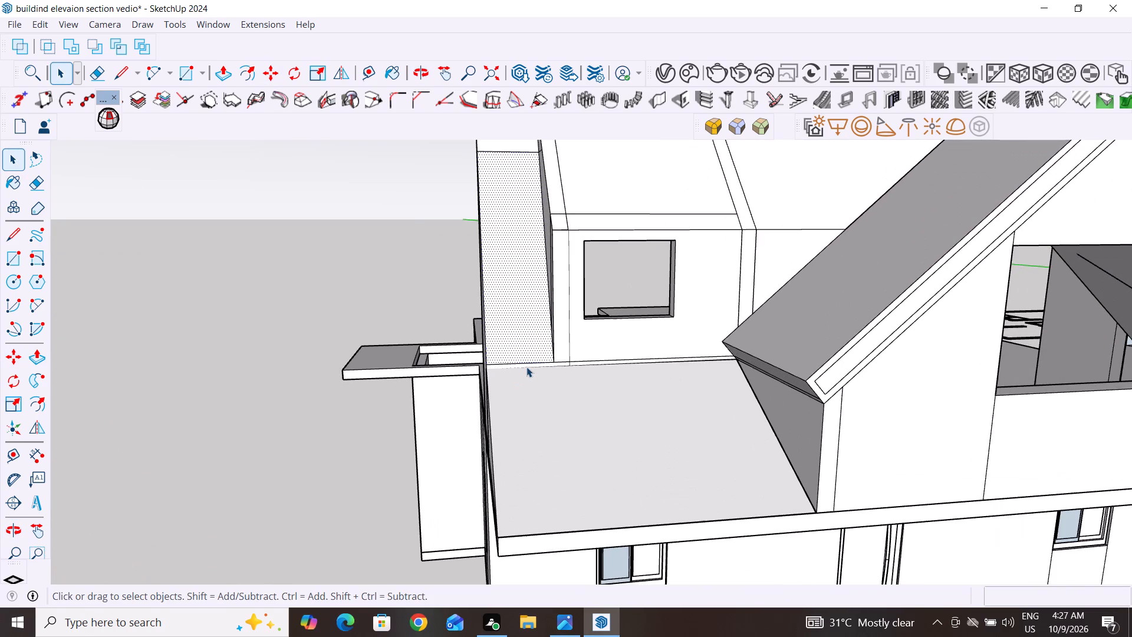
pyautogui.press('m')
pyautogui.scroll(3, 549, 362)
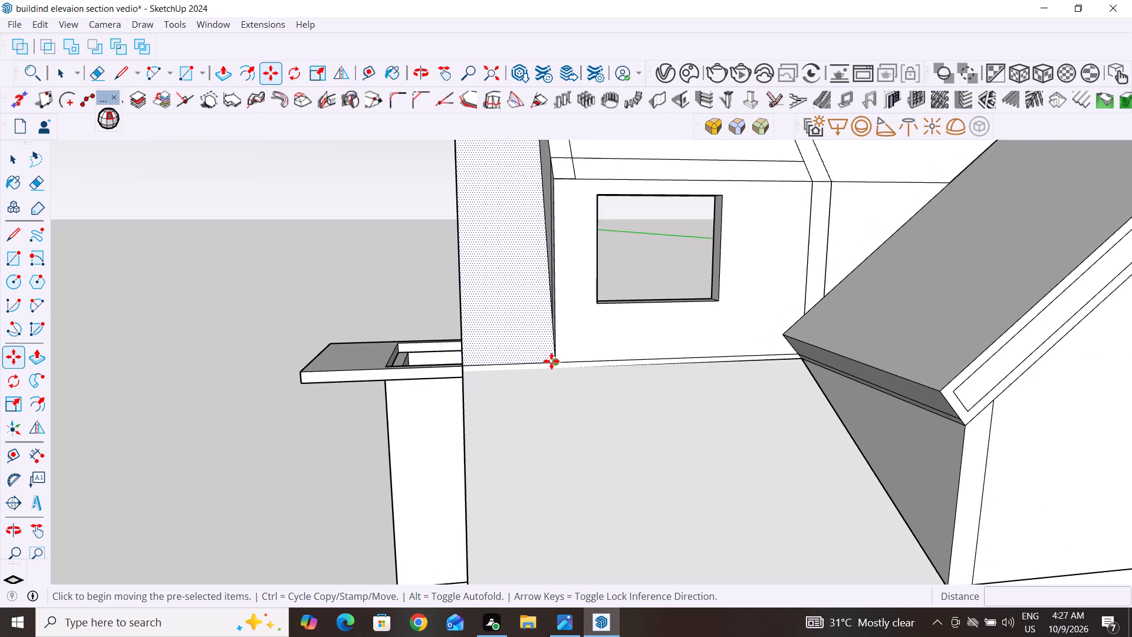
pyautogui.click(554, 362)
pyautogui.scroll(-6, 541, 374)
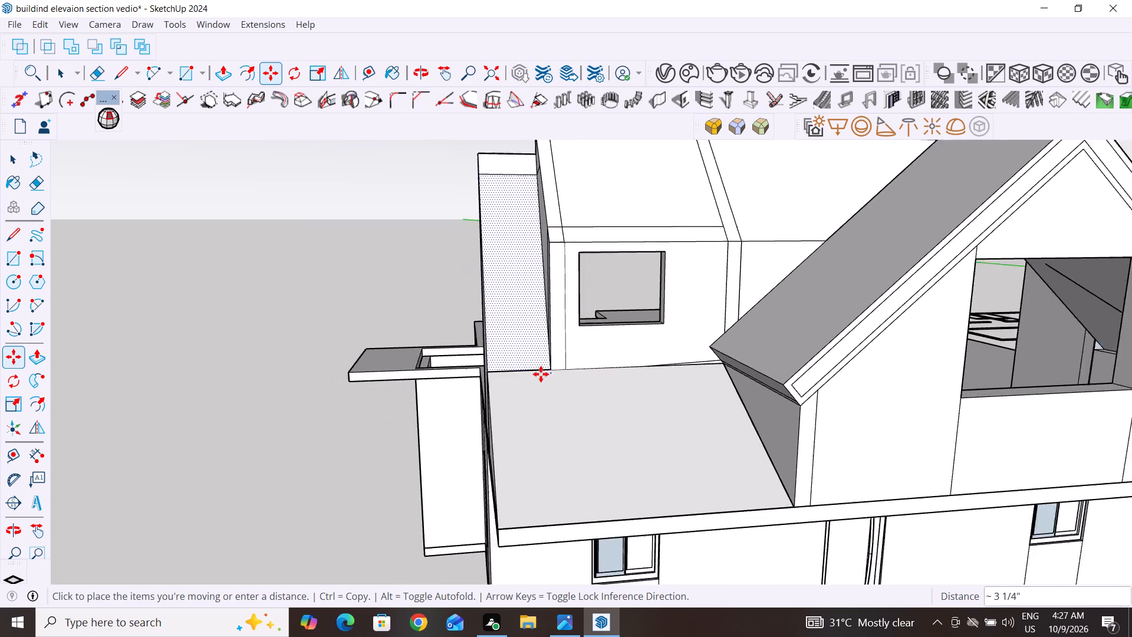
pyautogui.scroll(-3, 541, 374)
pyautogui.moveTo(533, 376); pyautogui.dragTo(436, 325, button='middle')
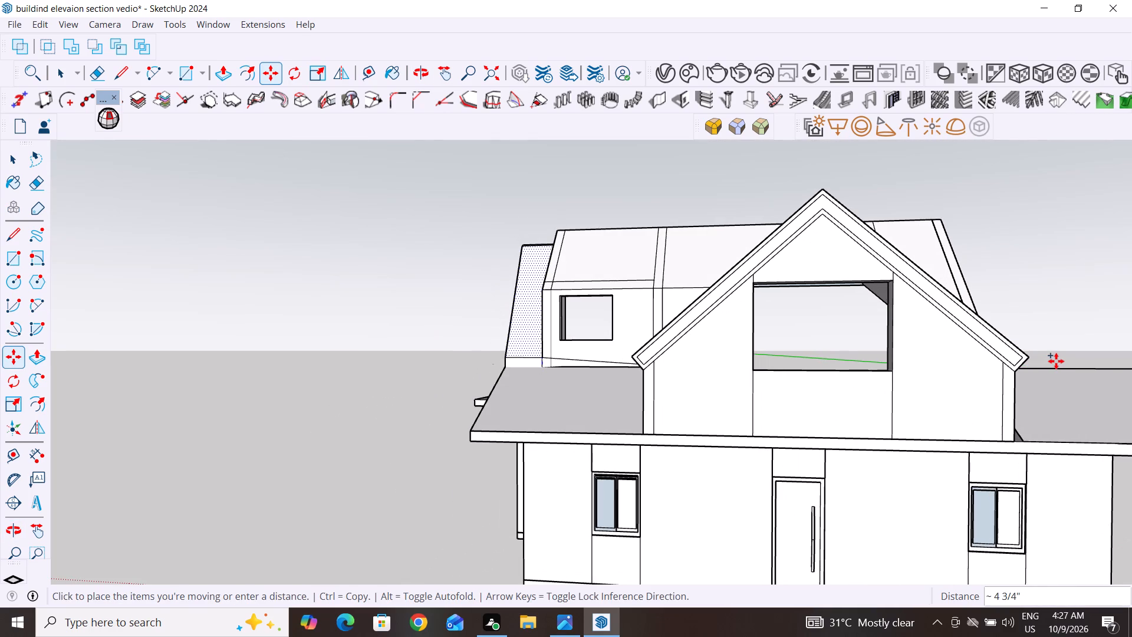
pyautogui.moveTo(1056, 361); pyautogui.dragTo(927, 360, button='middle')
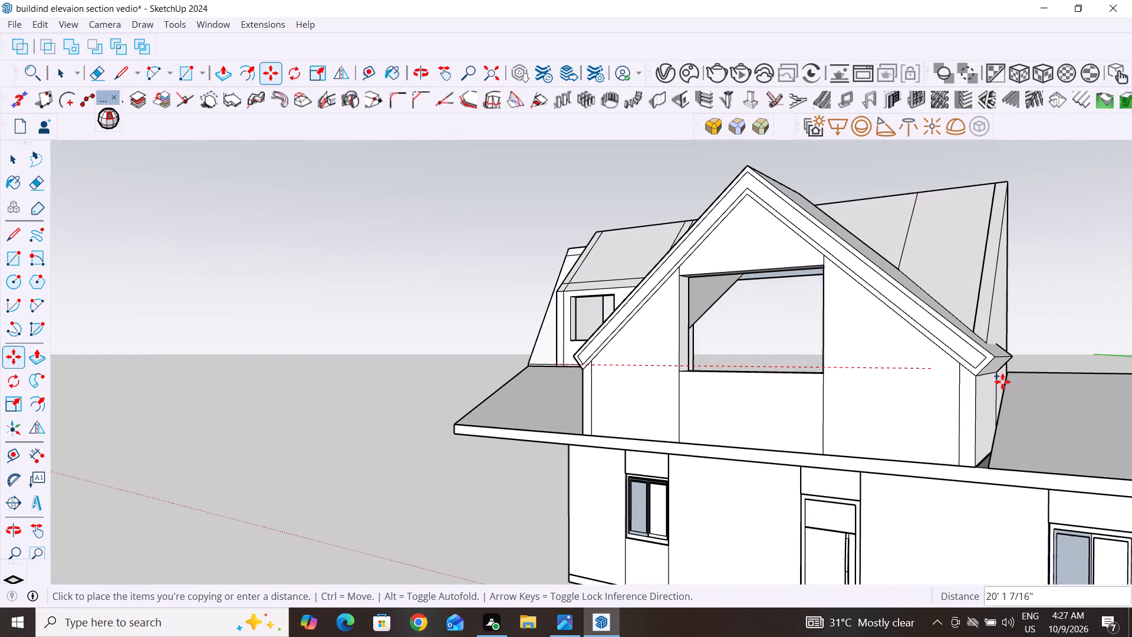
pyautogui.scroll(13, 1007, 382)
pyautogui.scroll(-11, 811, 413)
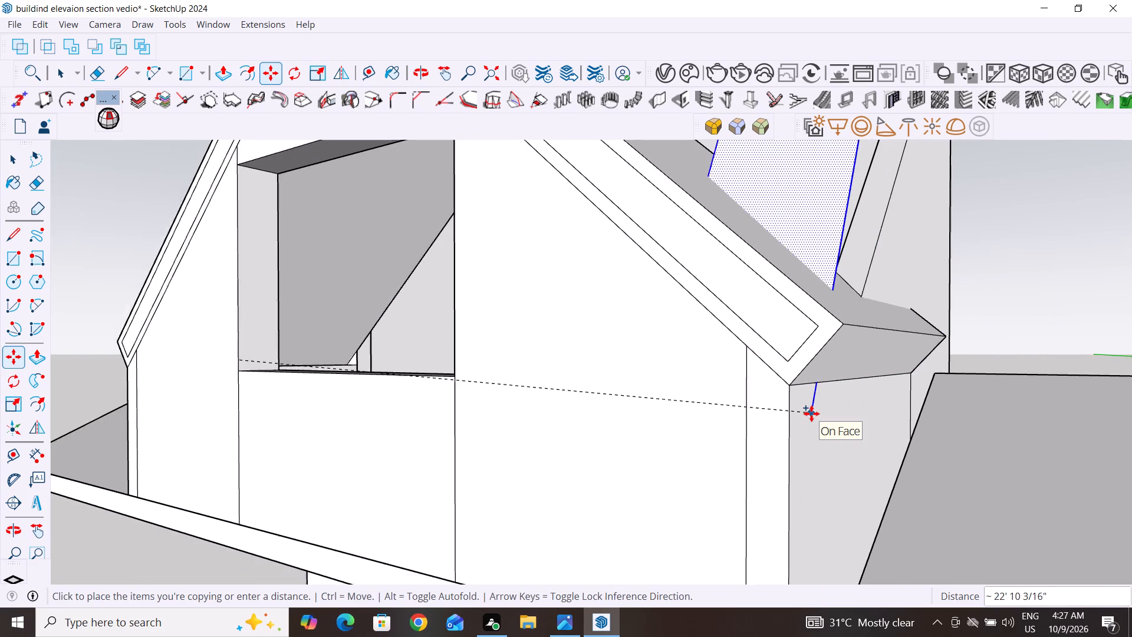
pyautogui.scroll(-13, 811, 413)
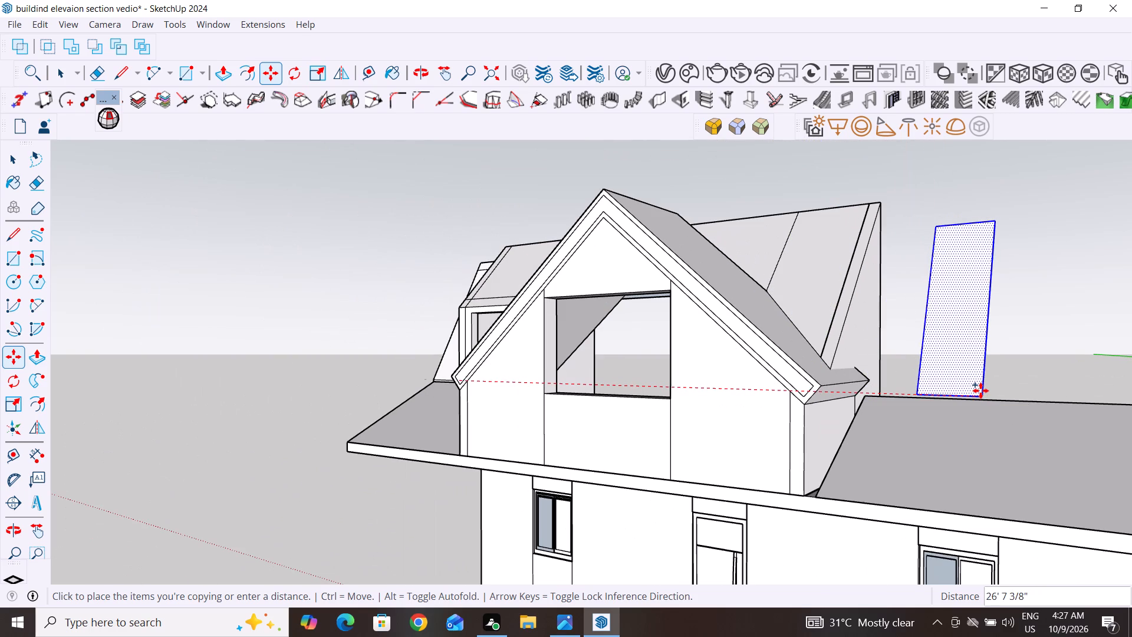
pyautogui.click(980, 390)
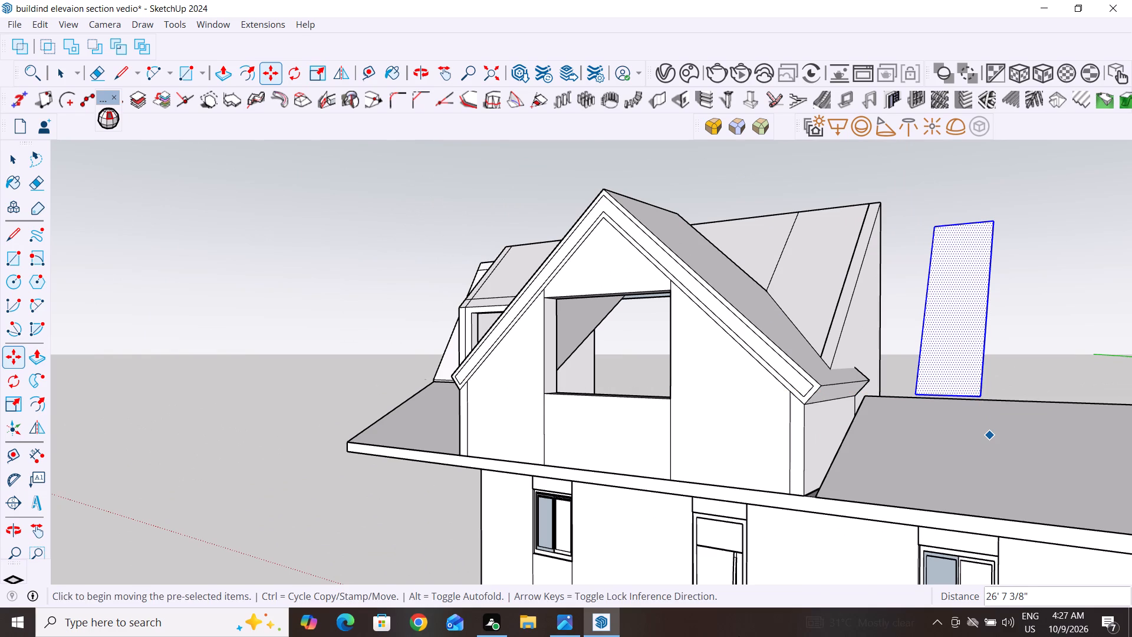
pyautogui.click(12, 160)
pyautogui.click(248, 304)
# Select the copied narrow steep face standing above the front roof on the gable's other side.
pyautogui.scroll(2, 1060, 419)
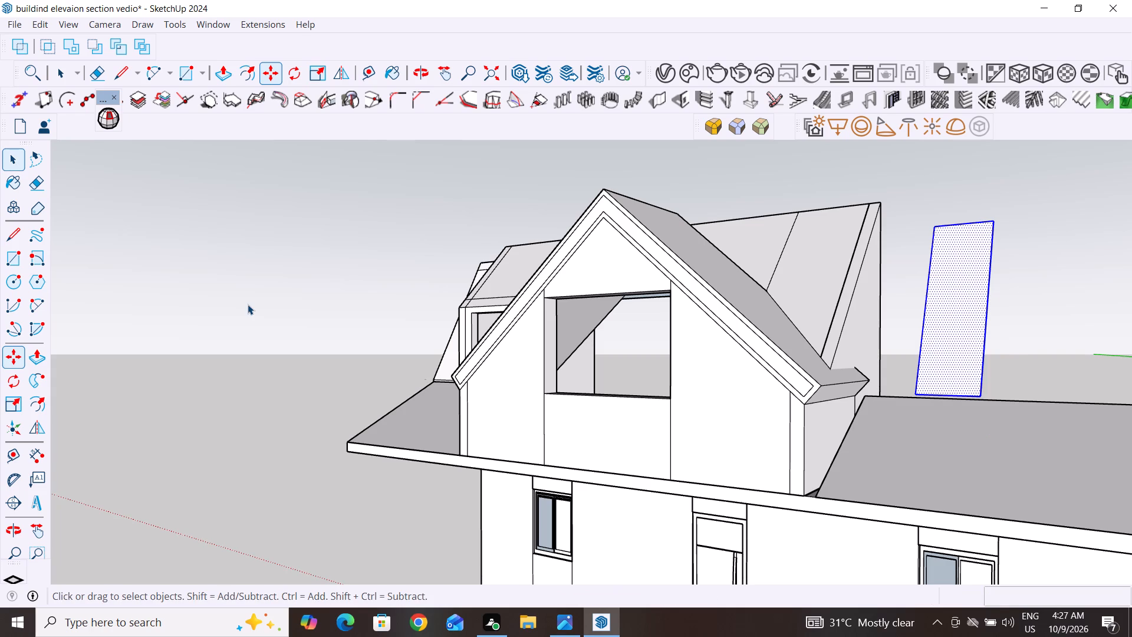
pyautogui.scroll(2, 248, 304)
pyautogui.scroll(2, 1071, 387)
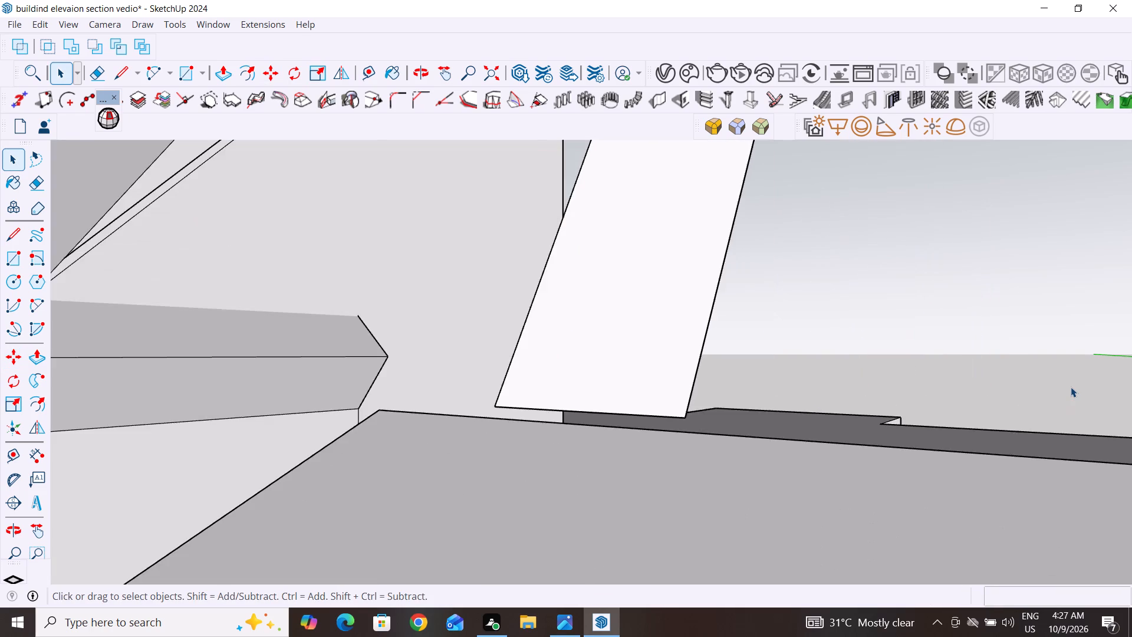
pyautogui.scroll(-2, 1071, 387)
pyautogui.click(837, 323)
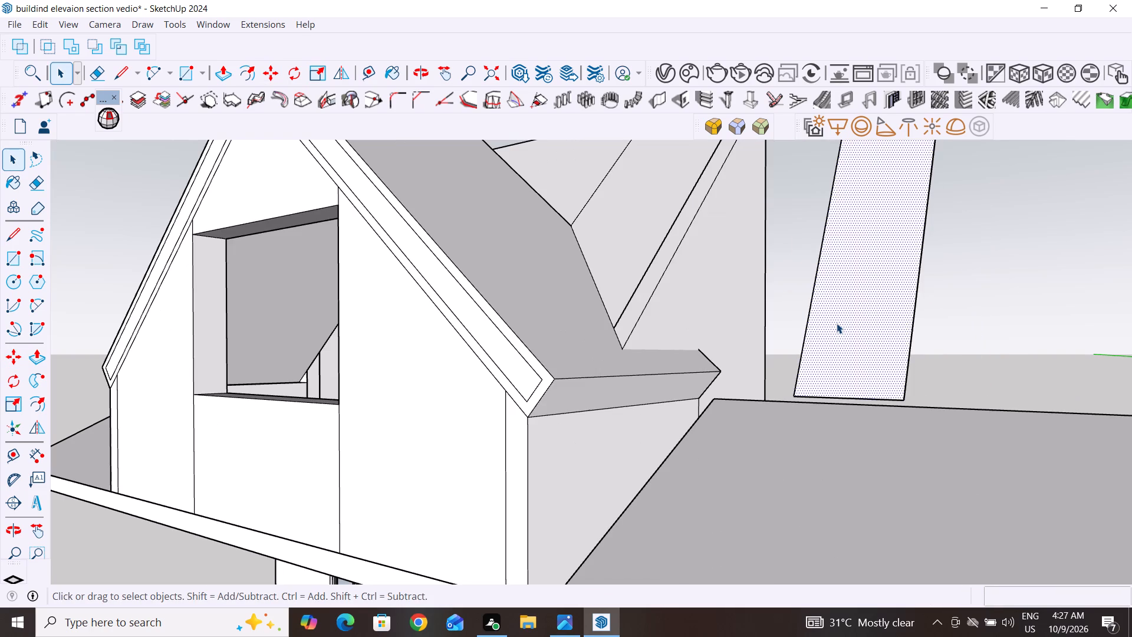
pyautogui.click(837, 323)
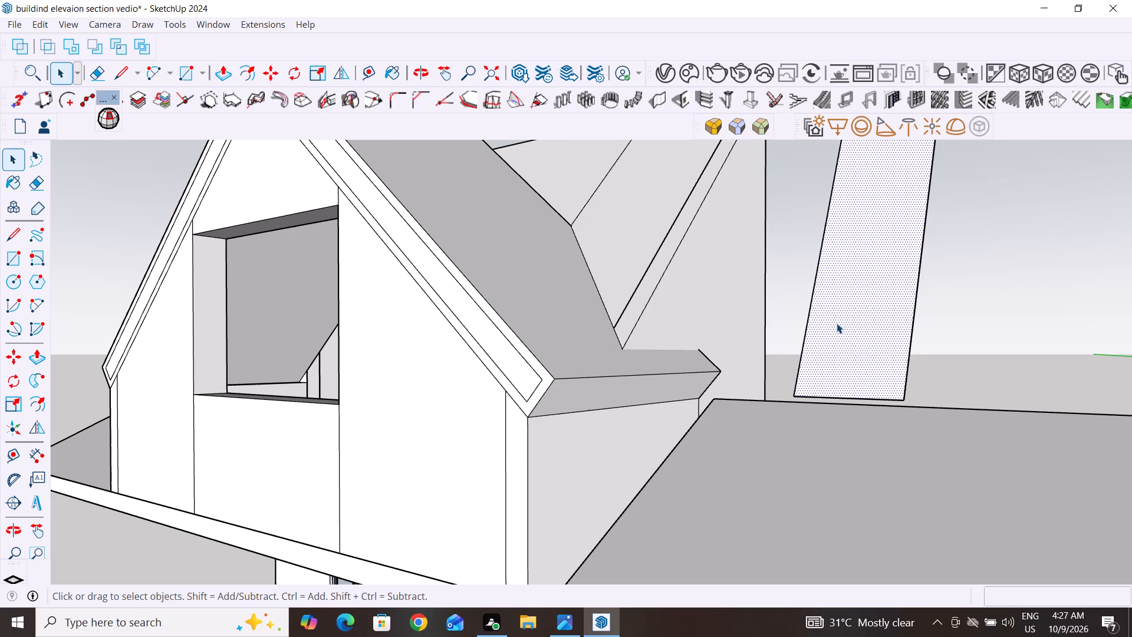
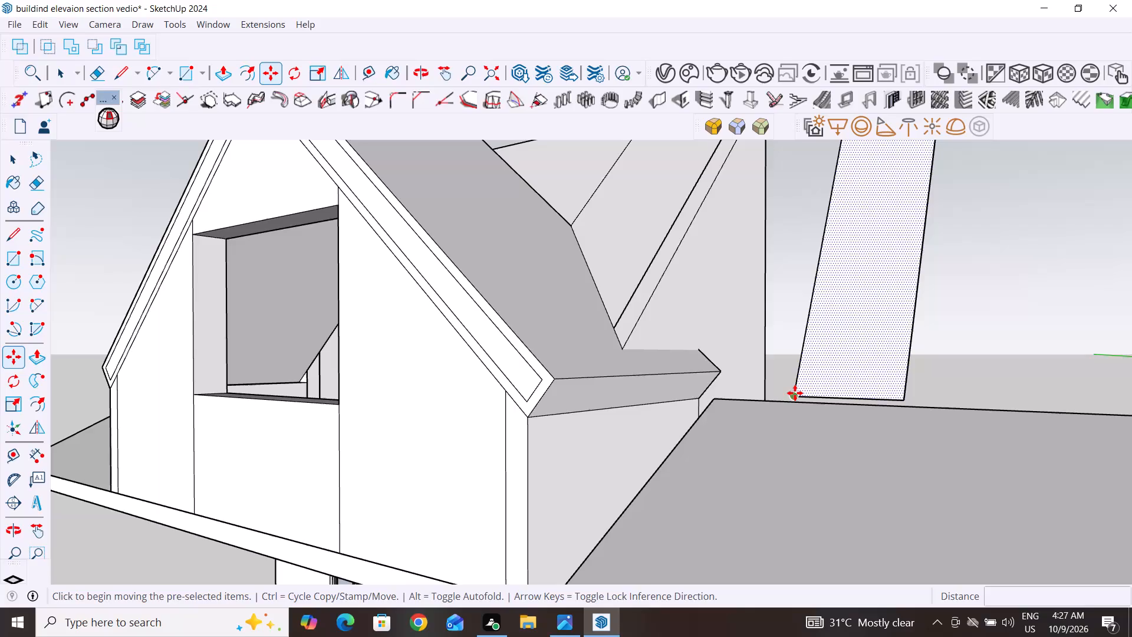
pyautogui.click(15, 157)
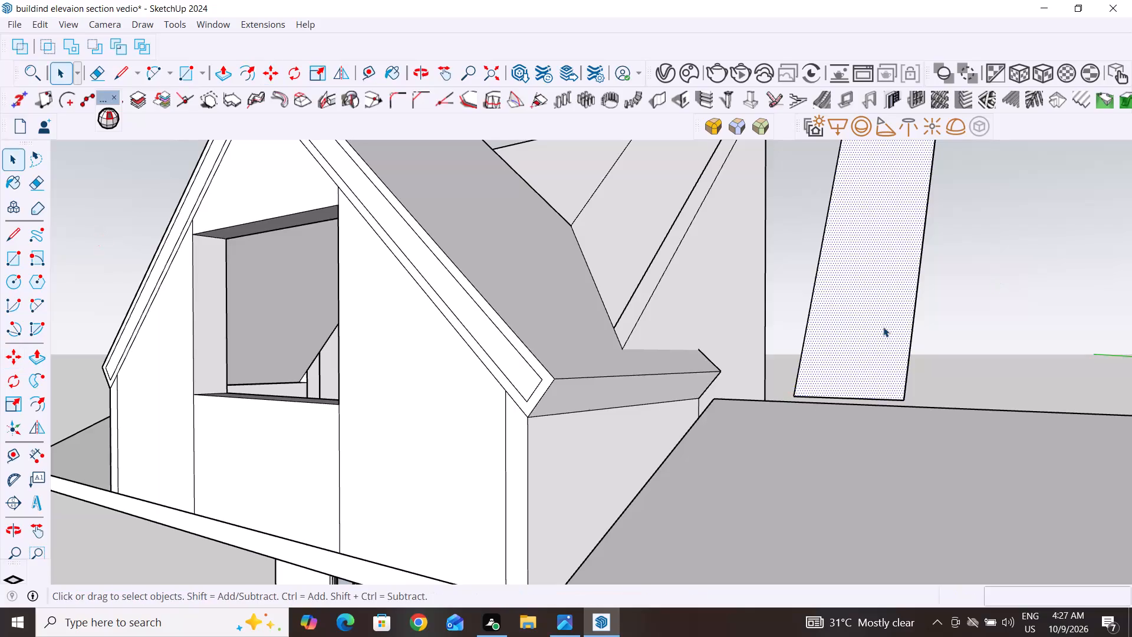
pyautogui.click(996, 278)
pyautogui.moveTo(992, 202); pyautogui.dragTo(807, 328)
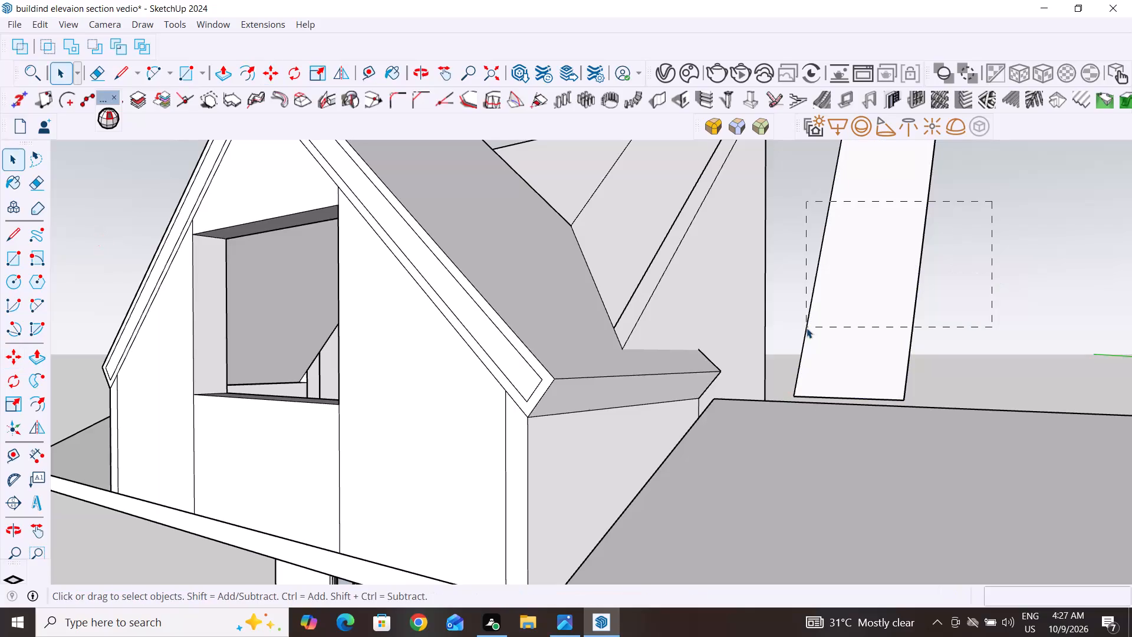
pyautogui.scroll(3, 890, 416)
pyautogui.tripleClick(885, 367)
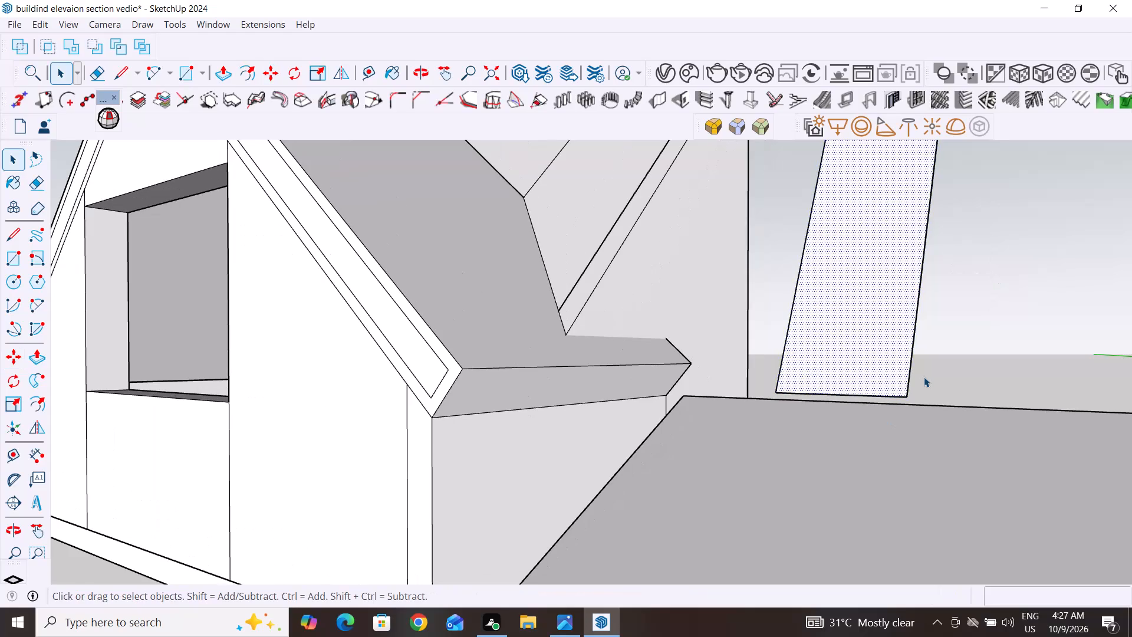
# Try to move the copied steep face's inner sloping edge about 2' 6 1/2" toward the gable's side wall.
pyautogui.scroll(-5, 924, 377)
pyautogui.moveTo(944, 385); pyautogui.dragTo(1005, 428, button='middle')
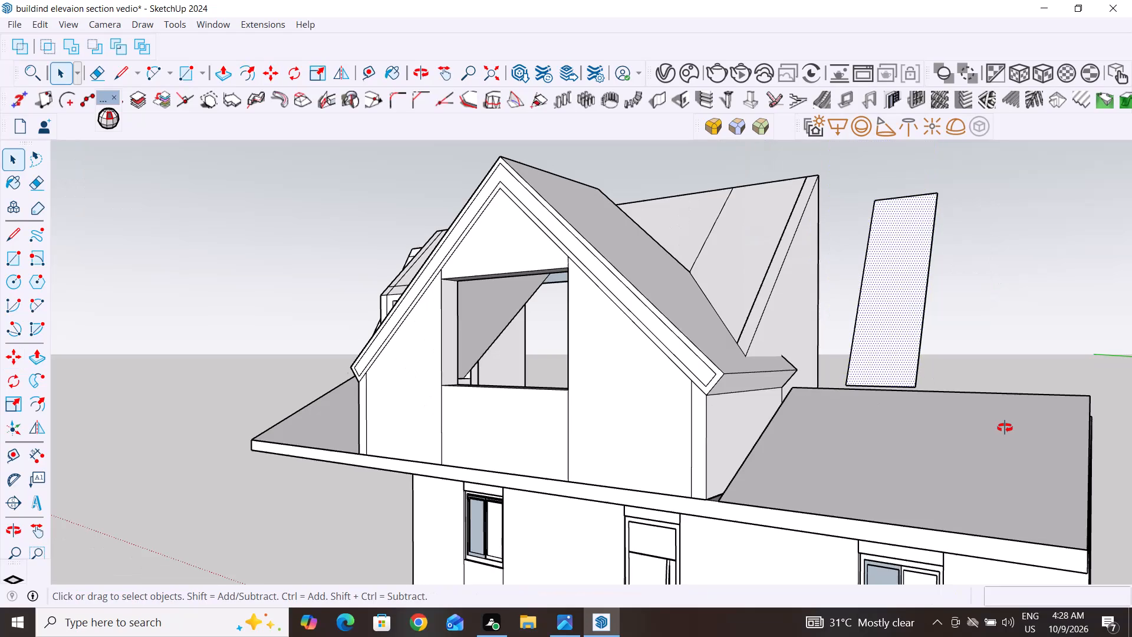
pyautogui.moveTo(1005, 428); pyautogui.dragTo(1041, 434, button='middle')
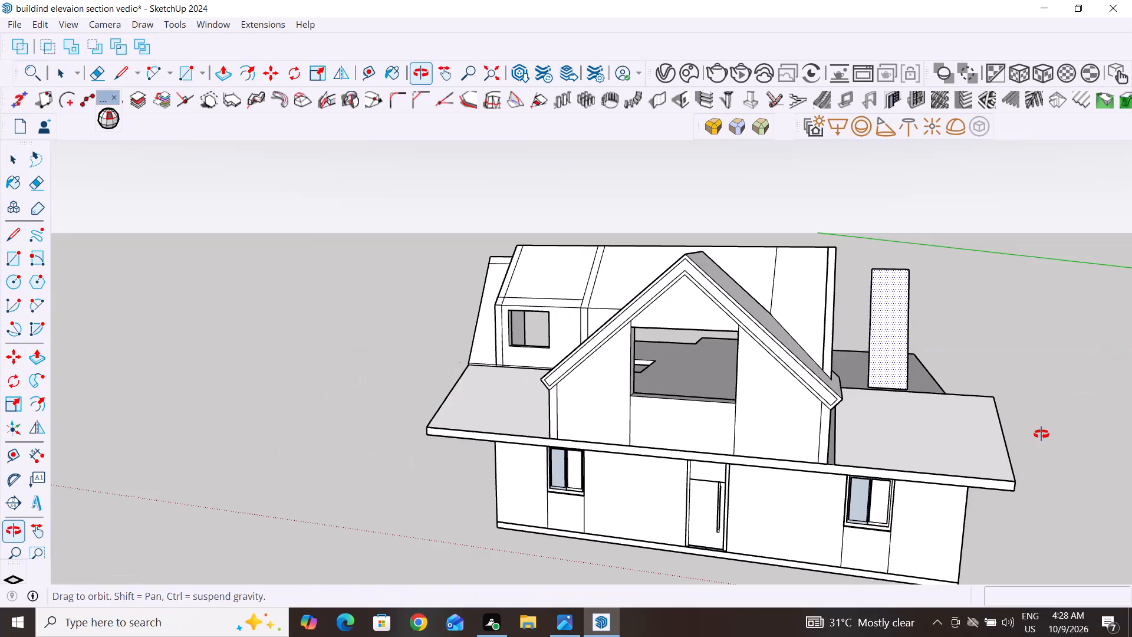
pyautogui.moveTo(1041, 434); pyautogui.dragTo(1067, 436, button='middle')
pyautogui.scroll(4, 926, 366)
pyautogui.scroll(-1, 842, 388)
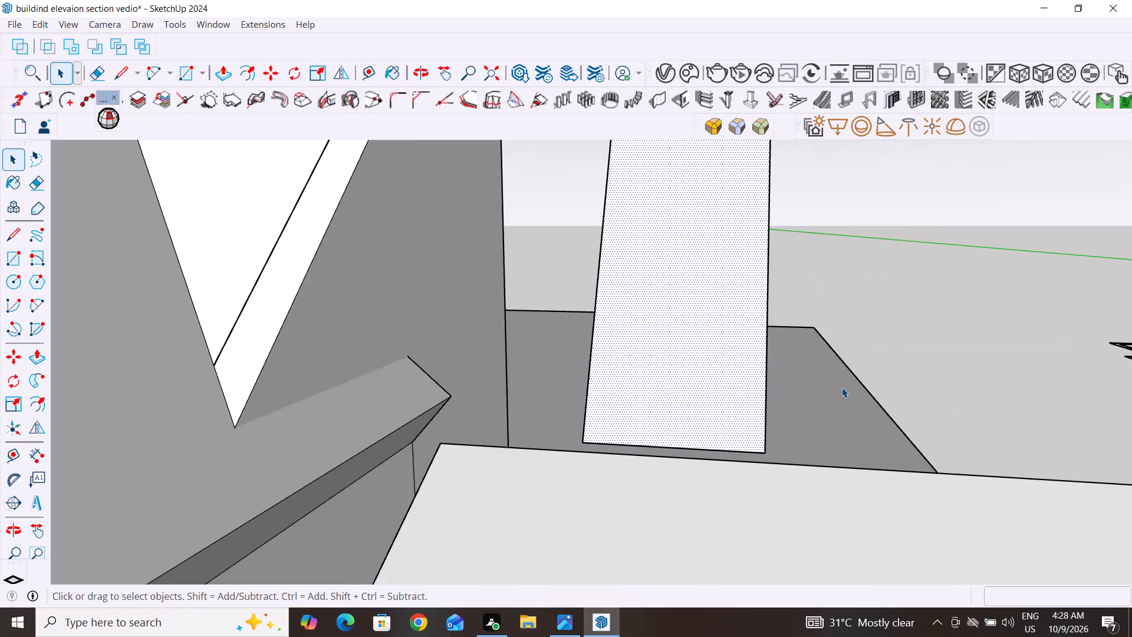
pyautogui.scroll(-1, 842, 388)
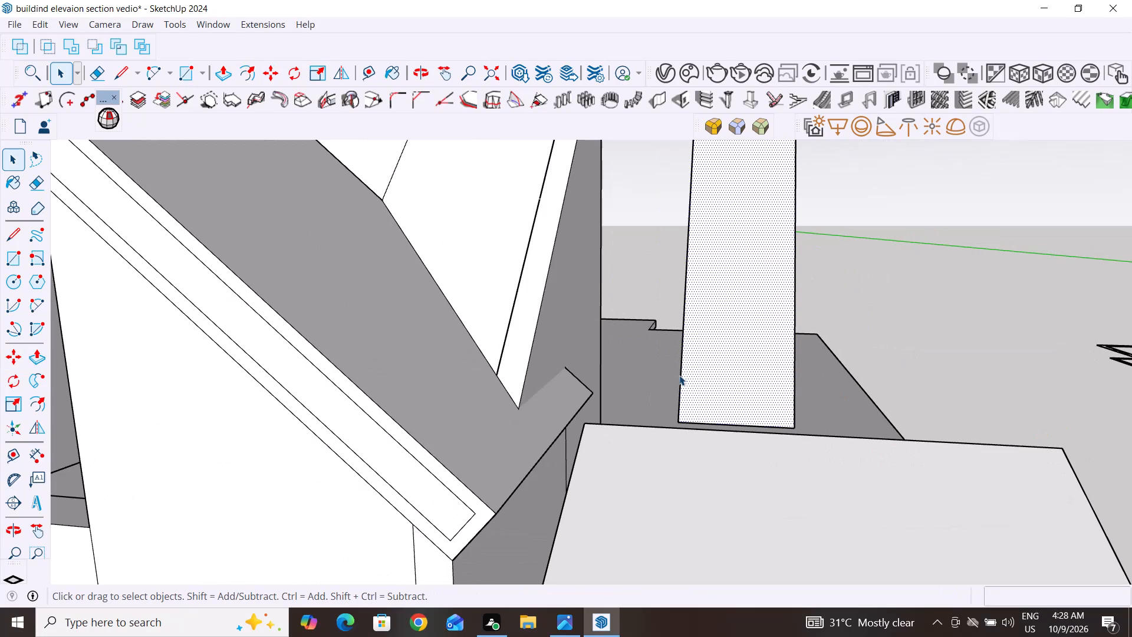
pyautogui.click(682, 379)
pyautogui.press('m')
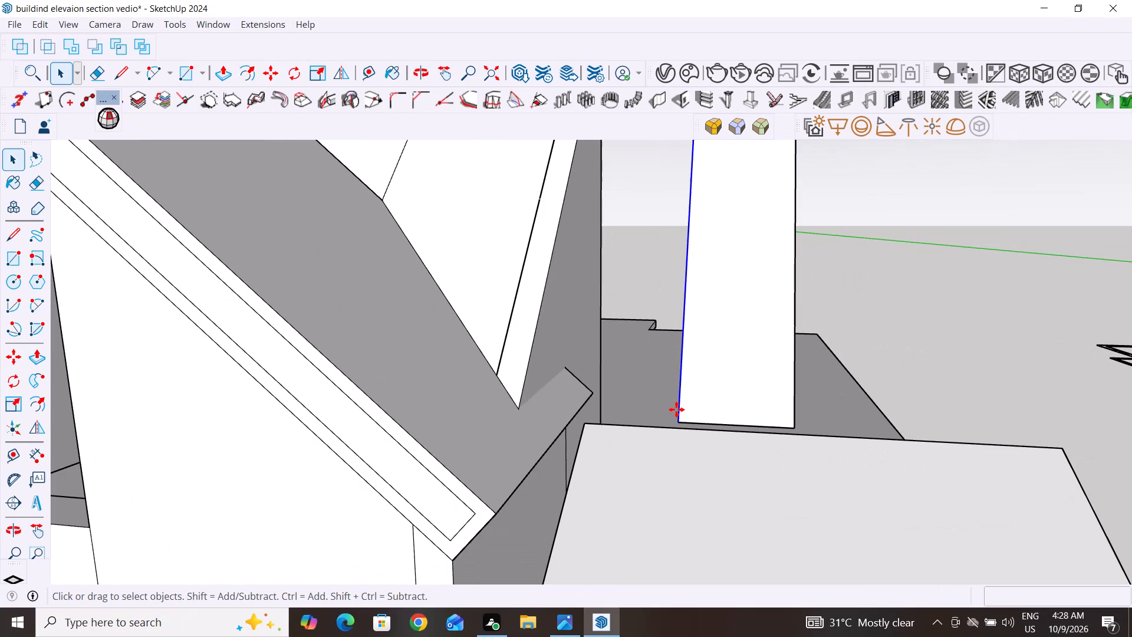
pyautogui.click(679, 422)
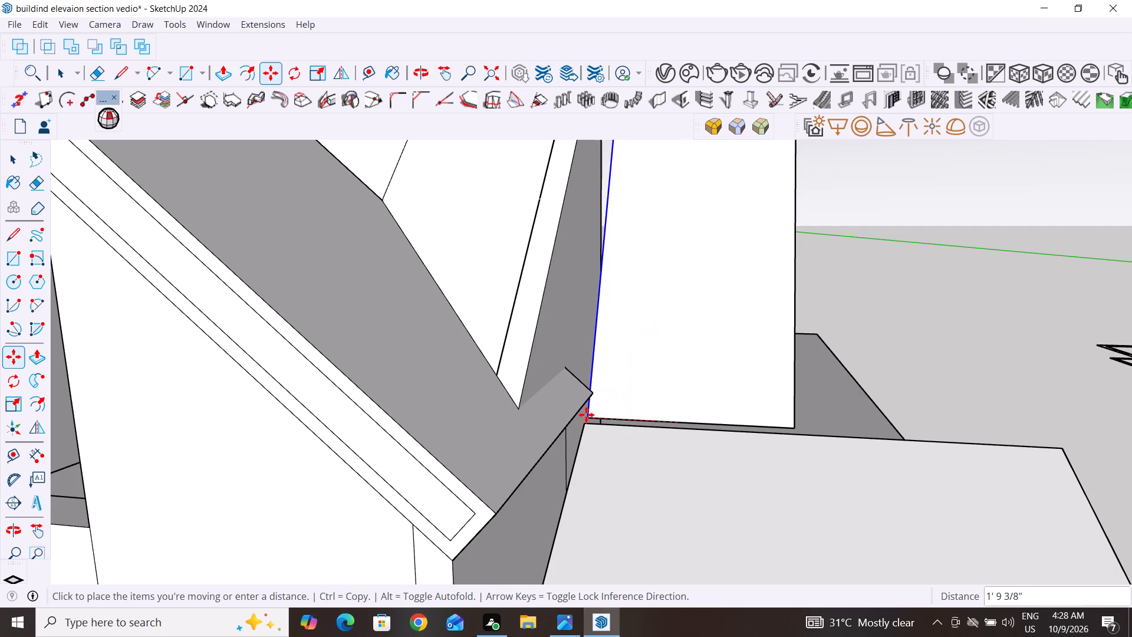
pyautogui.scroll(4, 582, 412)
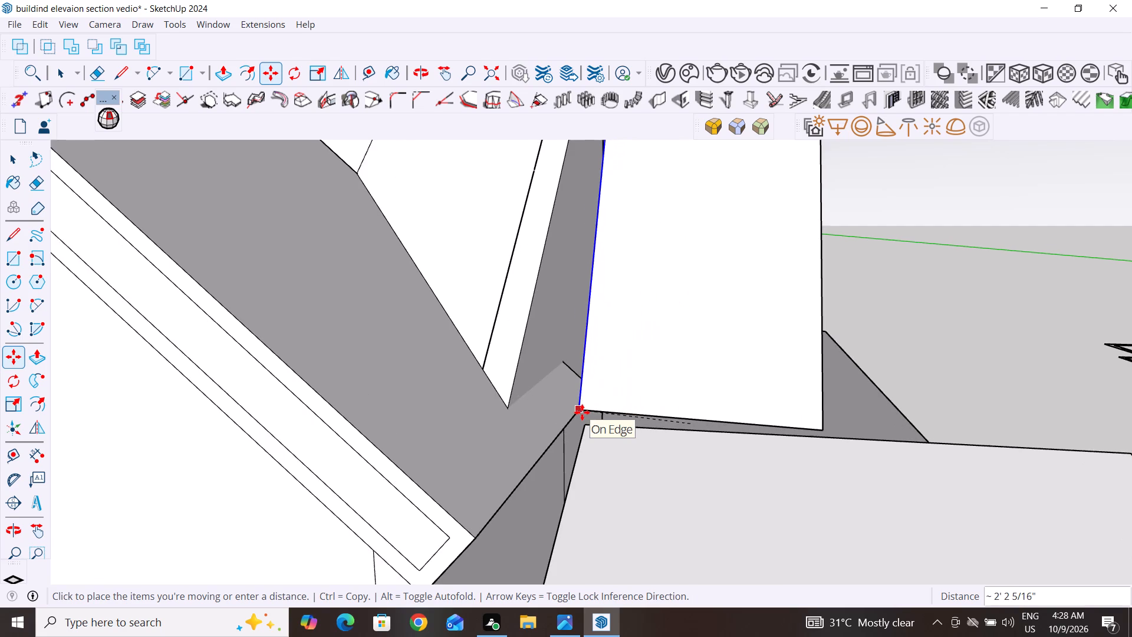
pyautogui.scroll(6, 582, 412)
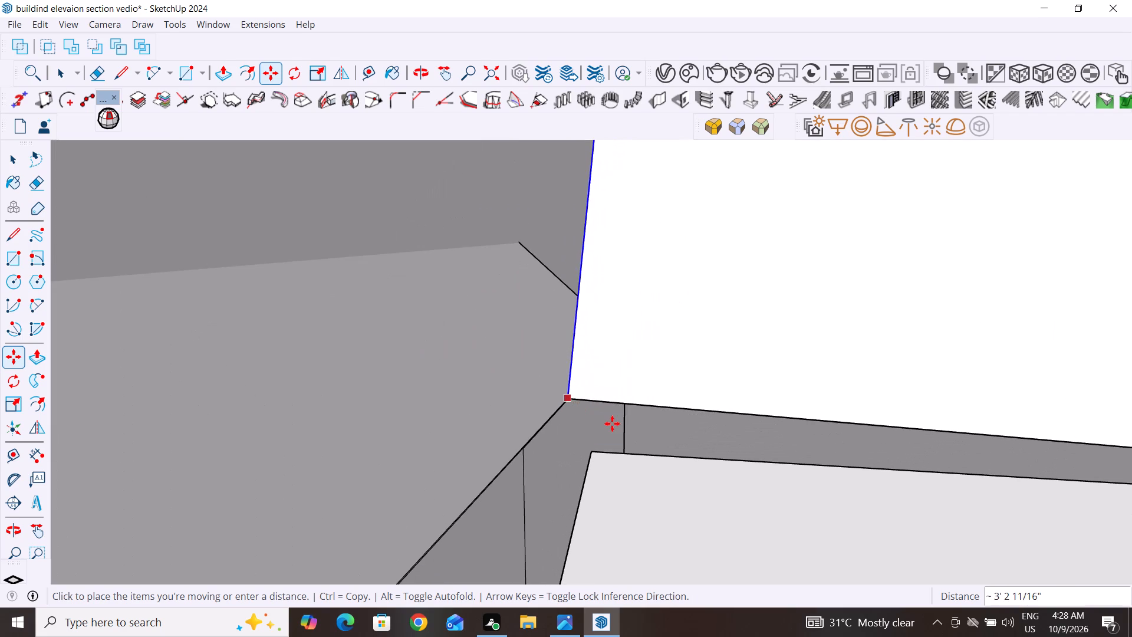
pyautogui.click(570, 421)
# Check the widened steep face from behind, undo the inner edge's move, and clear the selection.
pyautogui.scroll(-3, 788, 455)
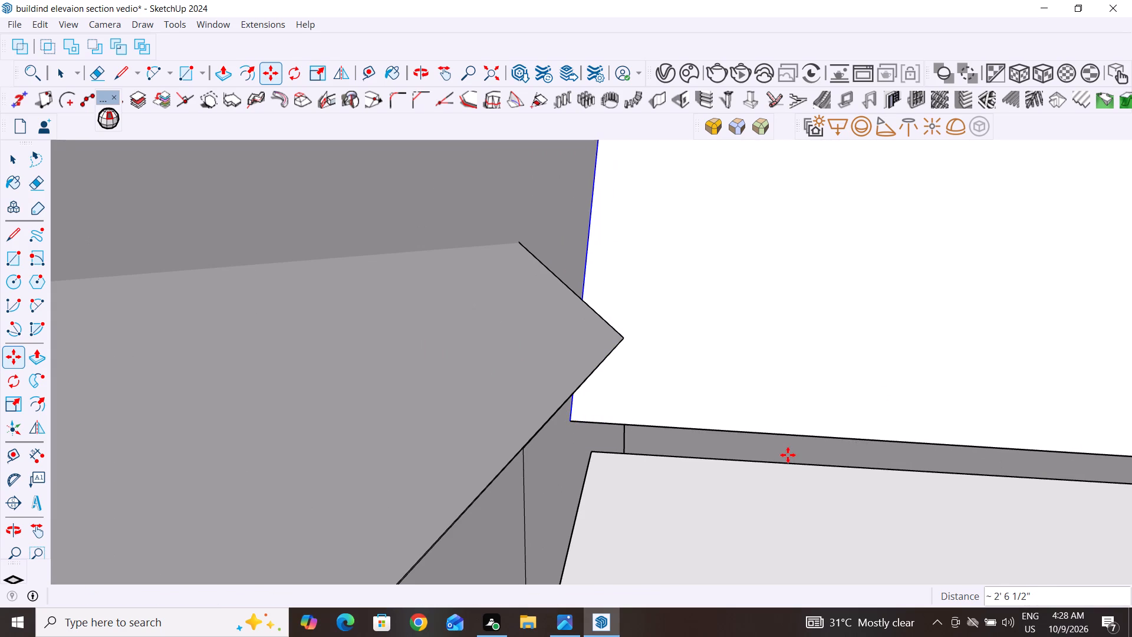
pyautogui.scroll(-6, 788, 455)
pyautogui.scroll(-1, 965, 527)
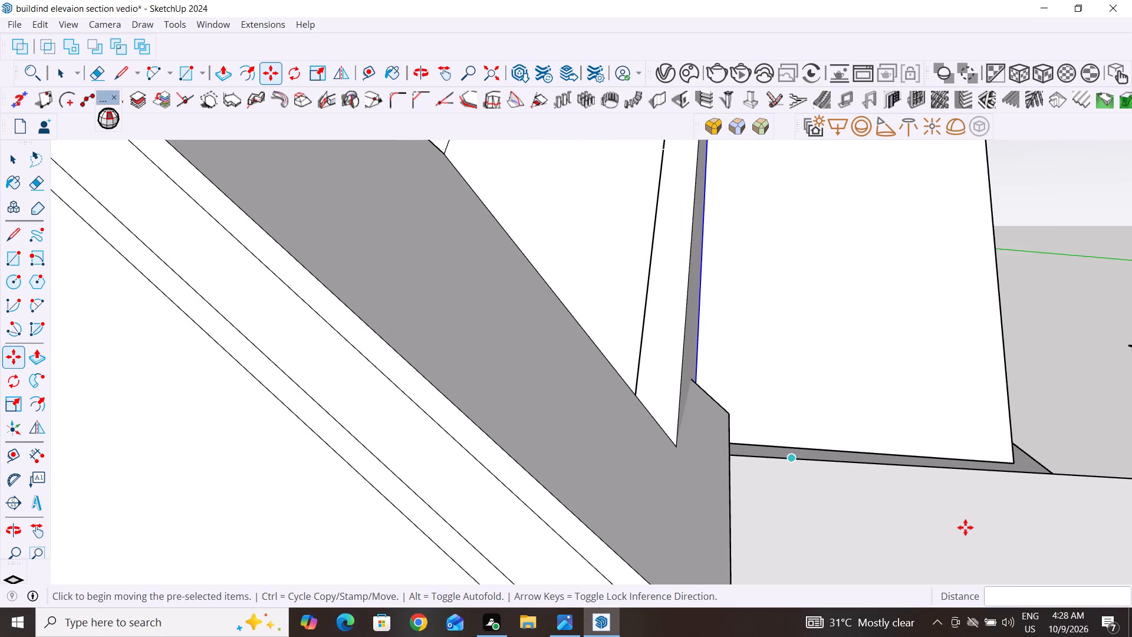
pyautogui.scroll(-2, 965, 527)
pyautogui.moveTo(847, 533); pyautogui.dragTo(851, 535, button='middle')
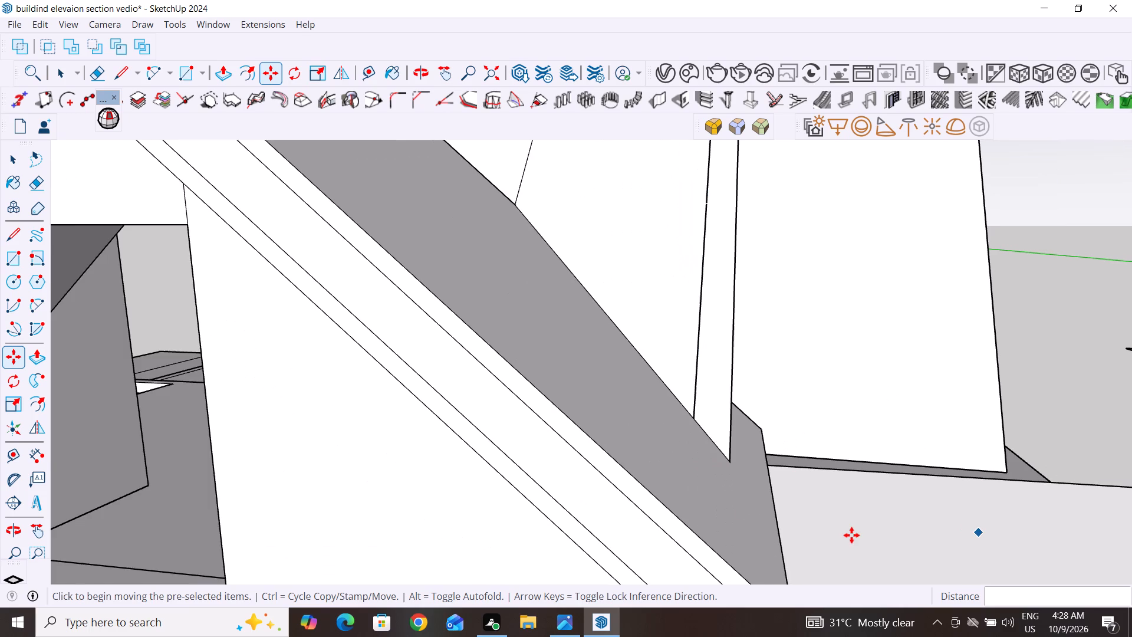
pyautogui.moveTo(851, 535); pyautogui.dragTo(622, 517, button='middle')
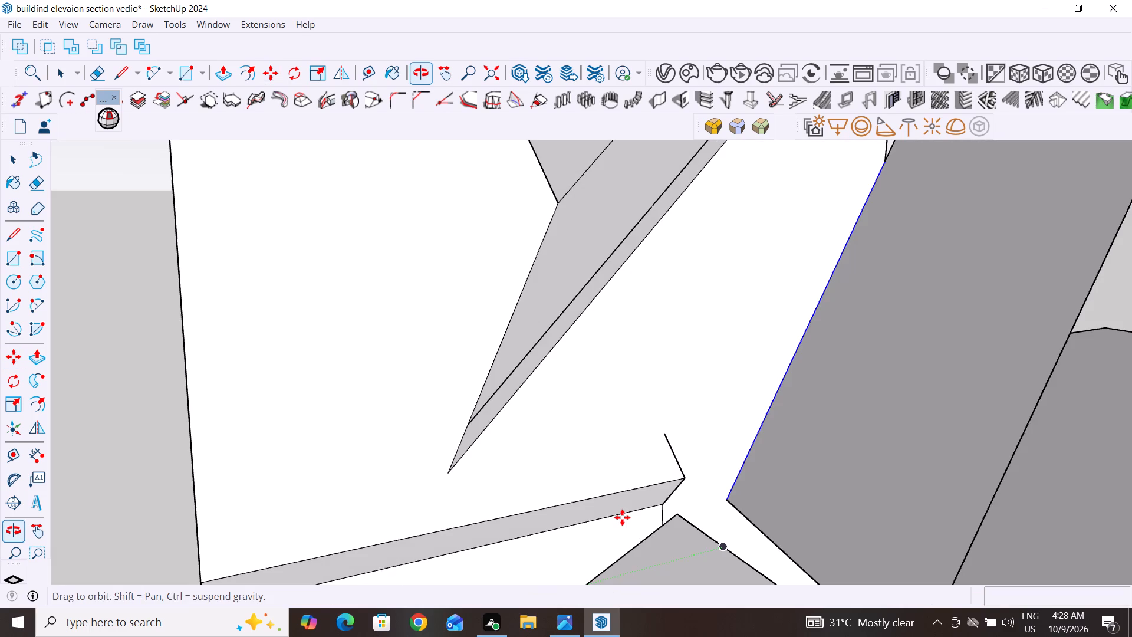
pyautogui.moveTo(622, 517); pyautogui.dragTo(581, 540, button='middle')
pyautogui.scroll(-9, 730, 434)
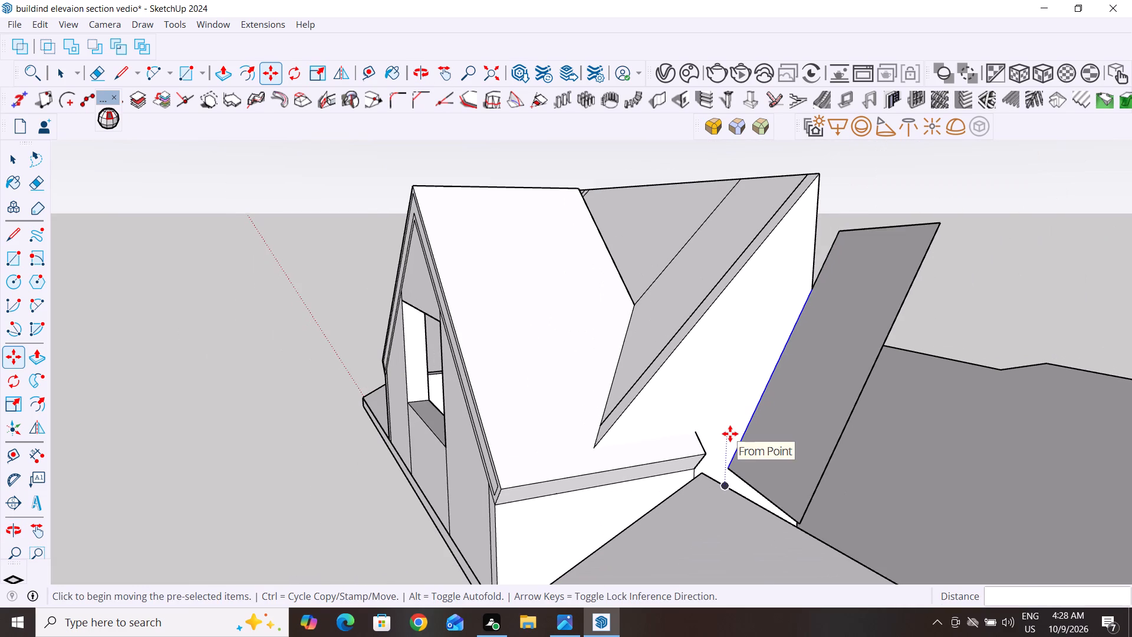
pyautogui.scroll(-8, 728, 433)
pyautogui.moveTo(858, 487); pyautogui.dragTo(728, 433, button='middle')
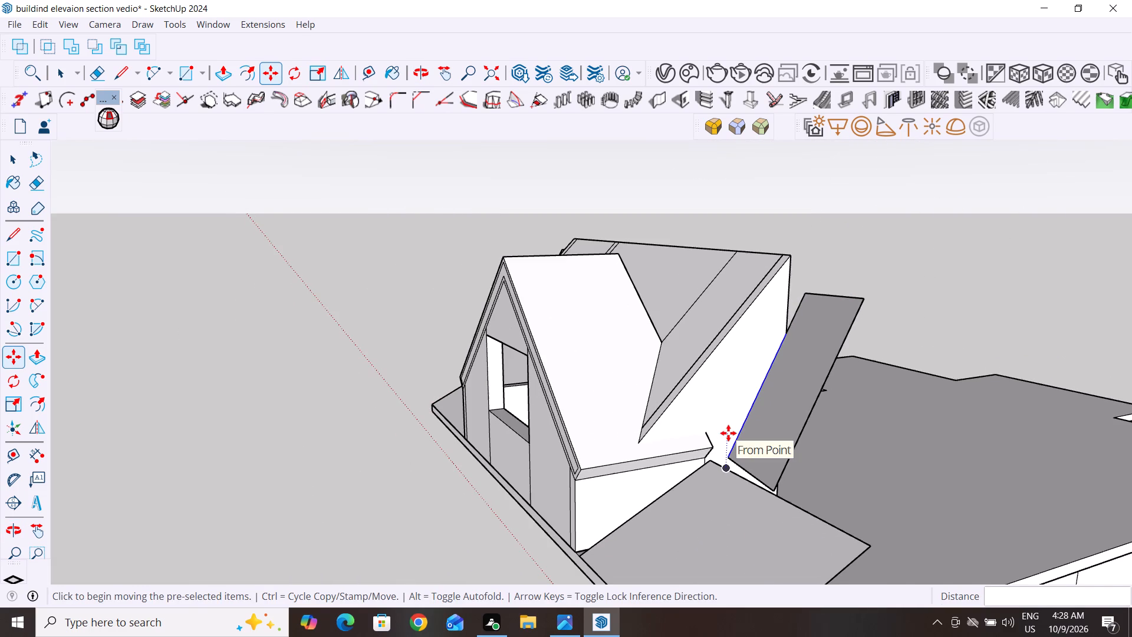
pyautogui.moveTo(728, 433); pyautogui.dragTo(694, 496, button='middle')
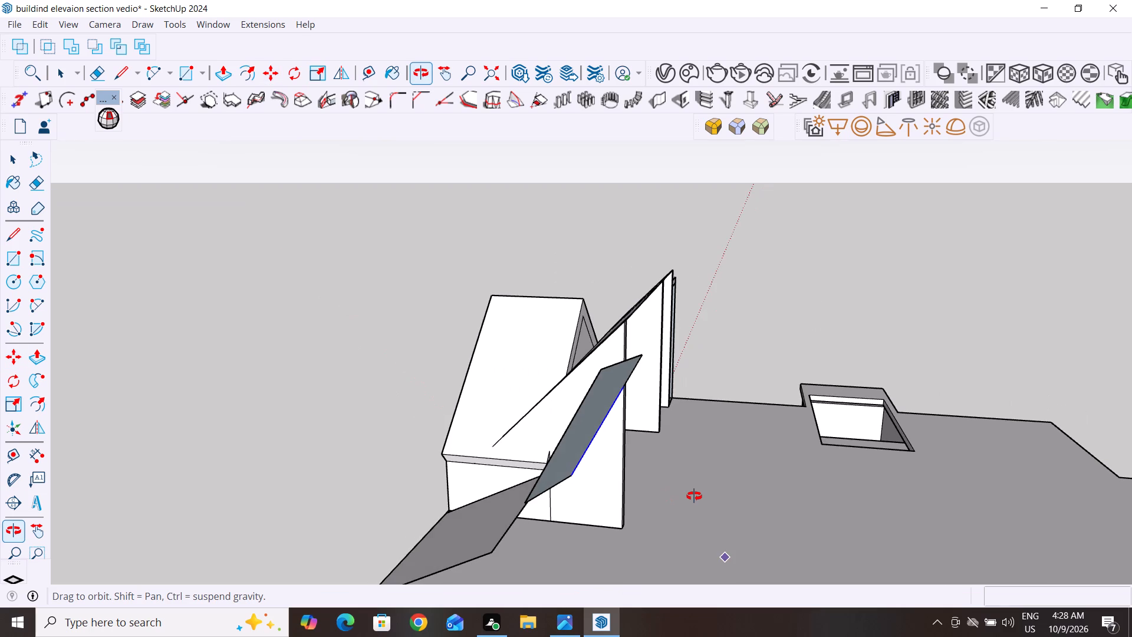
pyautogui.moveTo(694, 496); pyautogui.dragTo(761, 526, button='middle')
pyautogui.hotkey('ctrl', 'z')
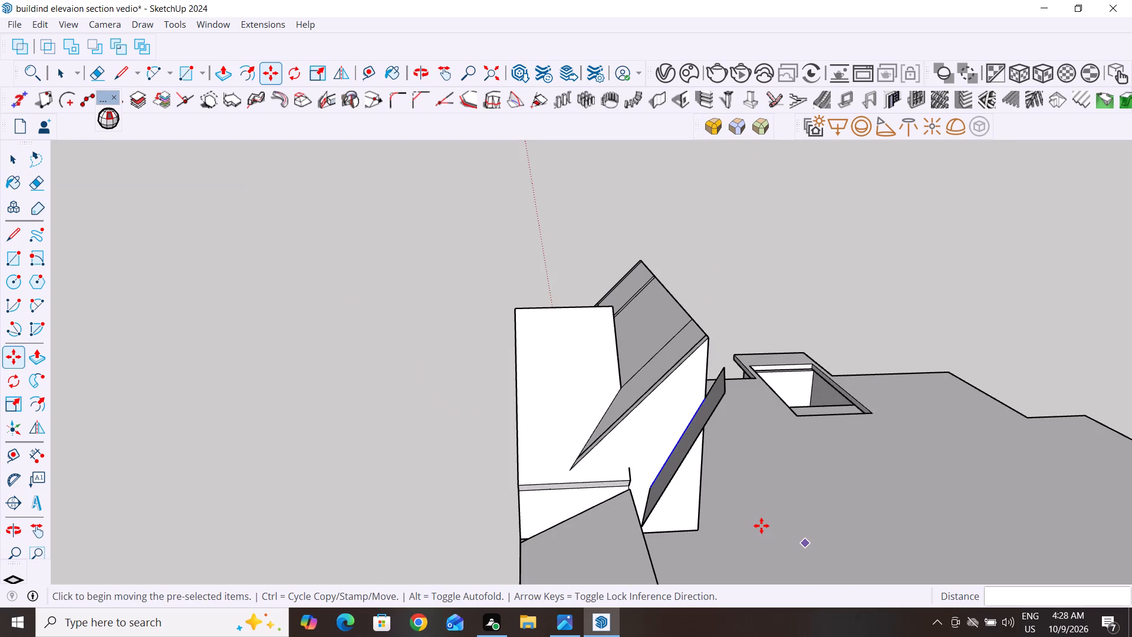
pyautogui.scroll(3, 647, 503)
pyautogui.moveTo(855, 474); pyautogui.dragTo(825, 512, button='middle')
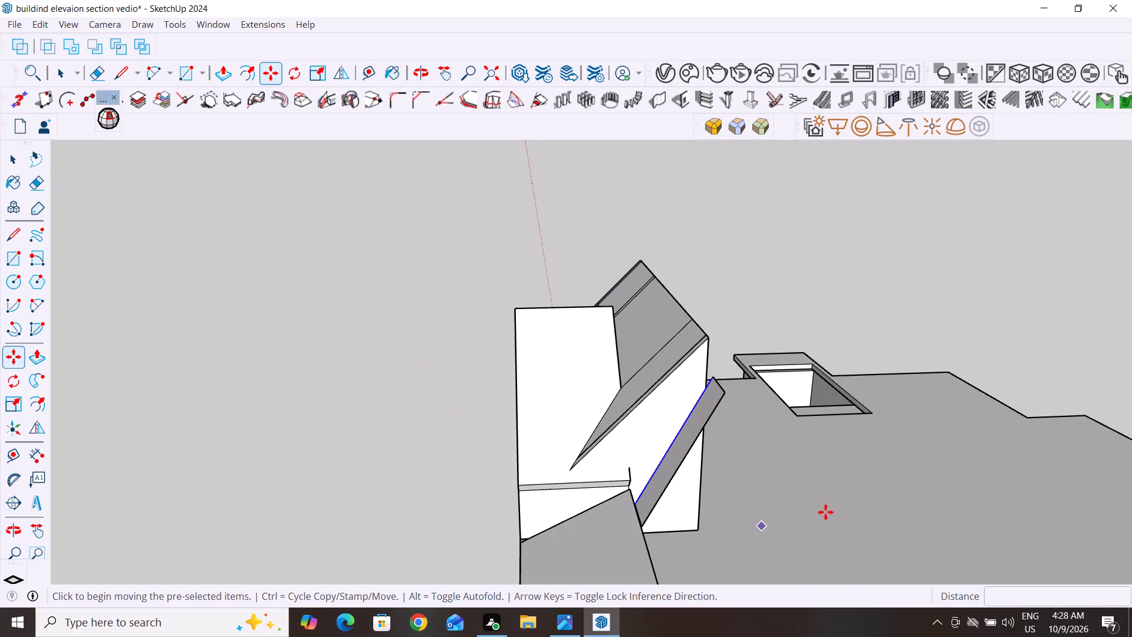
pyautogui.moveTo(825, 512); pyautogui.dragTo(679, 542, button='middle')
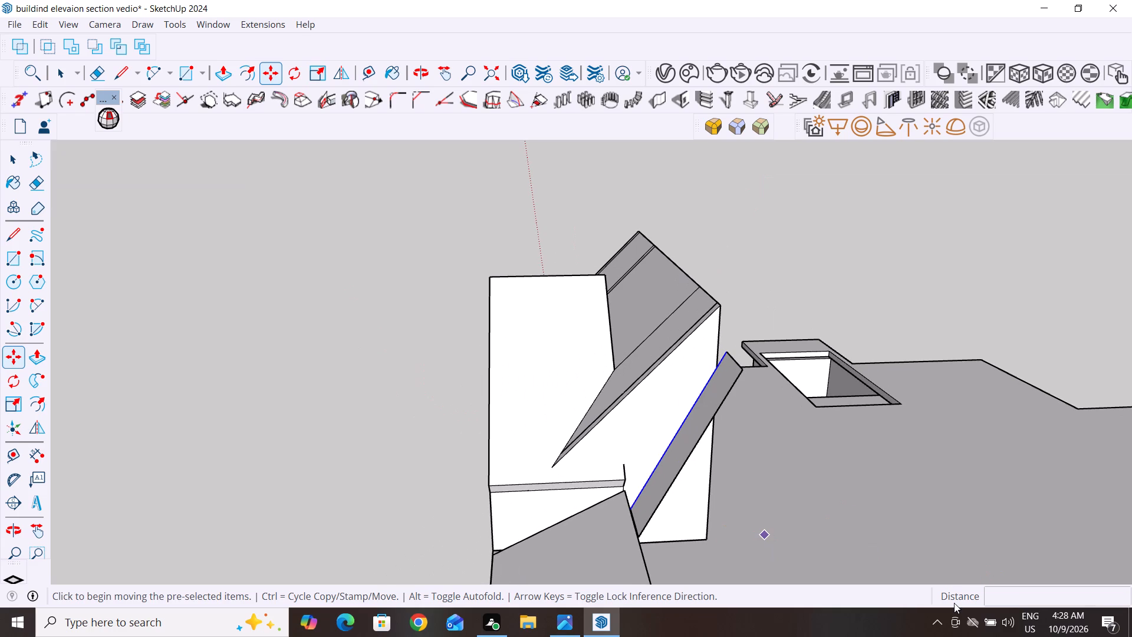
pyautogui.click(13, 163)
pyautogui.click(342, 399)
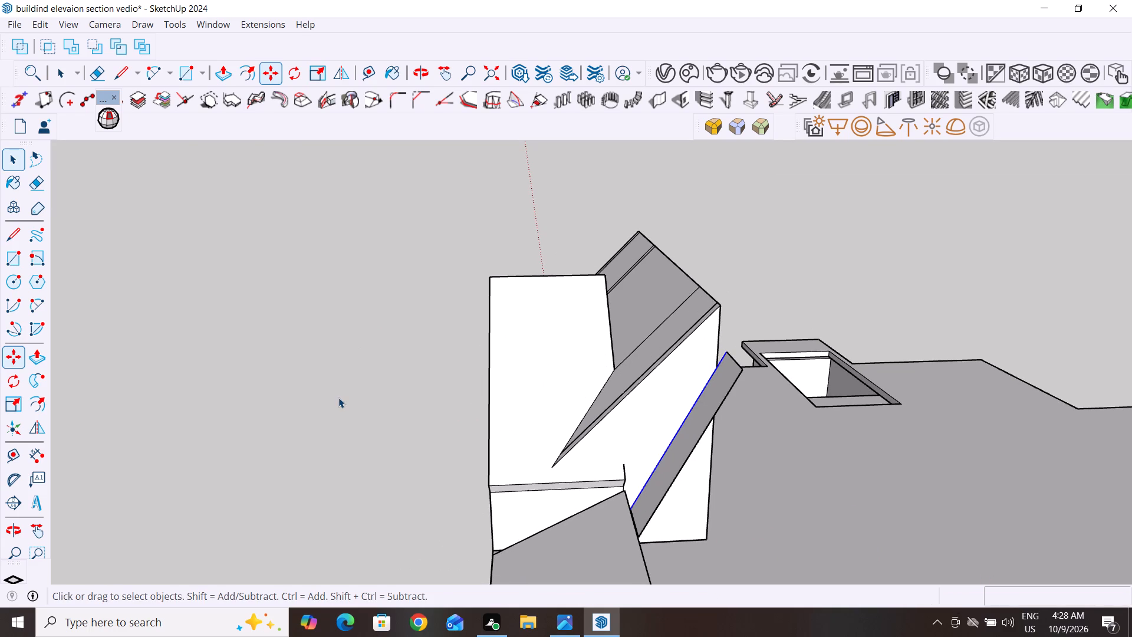
# Move the copied steep face's inner sloping edge 2' 2 11/16" so its lower end meets the edge on the adjoining side wall.
pyautogui.scroll(-10, 369, 502)
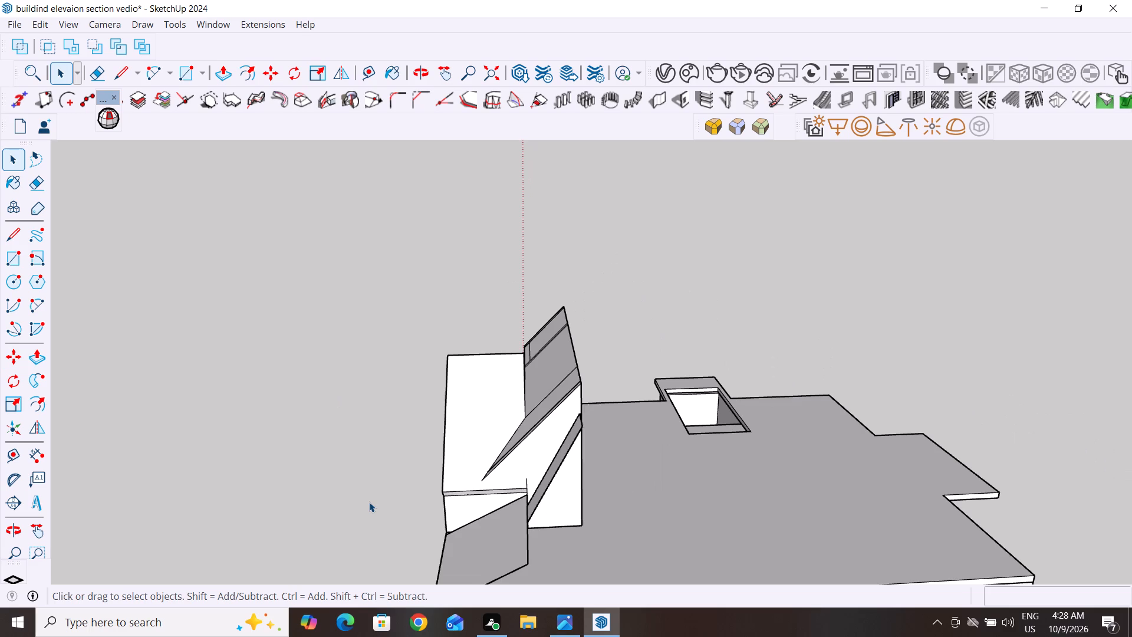
pyautogui.moveTo(544, 528); pyautogui.dragTo(412, 499, button='middle')
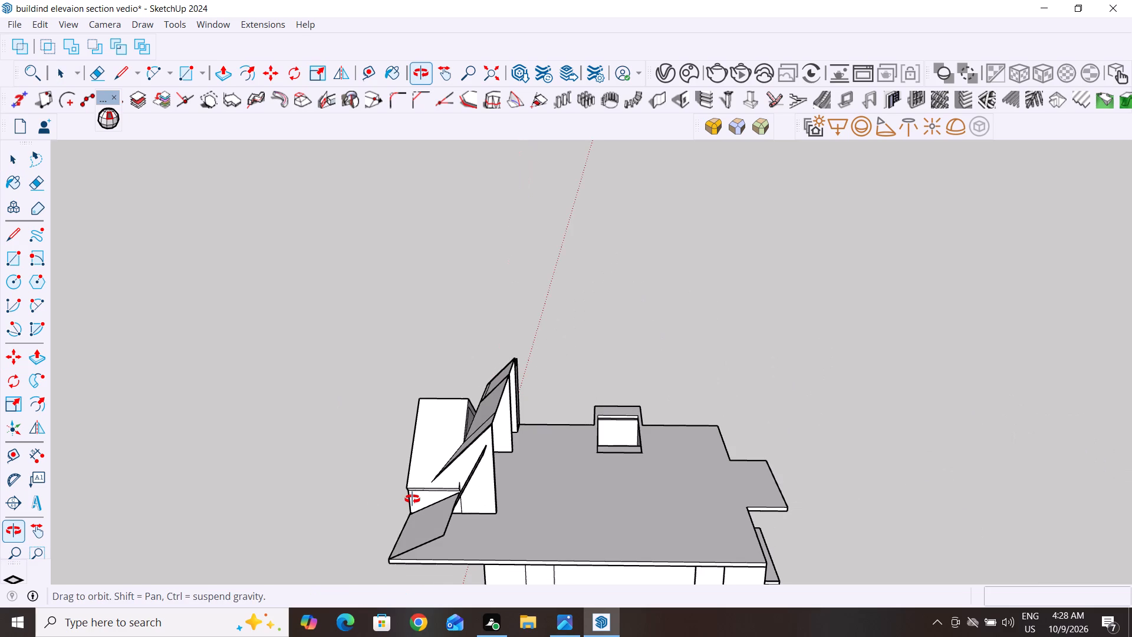
pyautogui.moveTo(412, 499); pyautogui.dragTo(197, 472, button='middle')
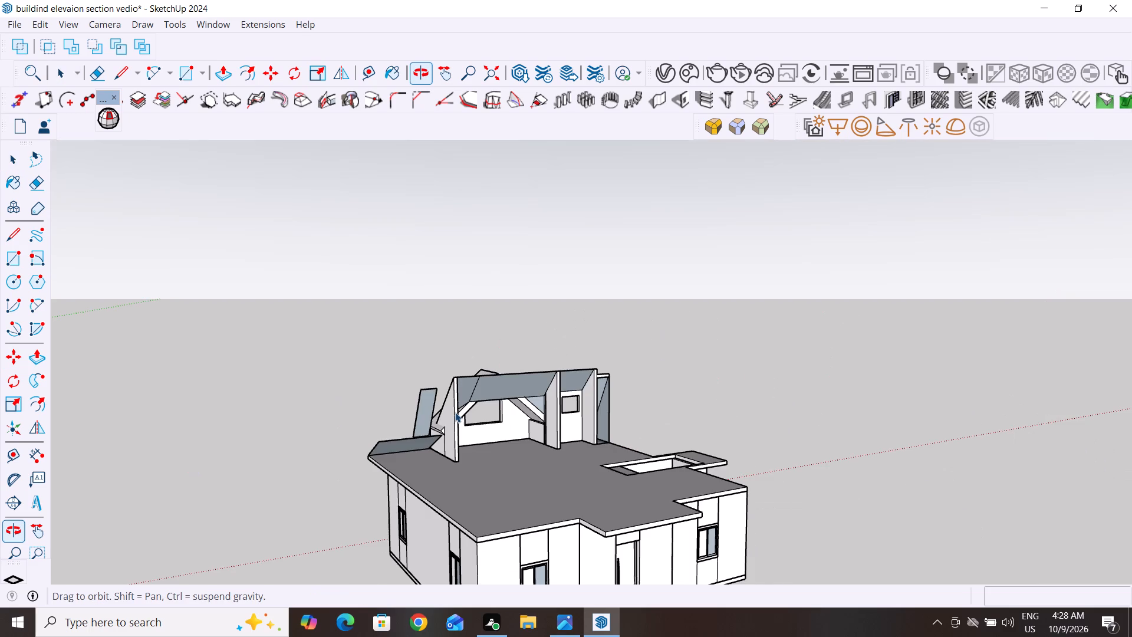
pyautogui.scroll(13, 427, 428)
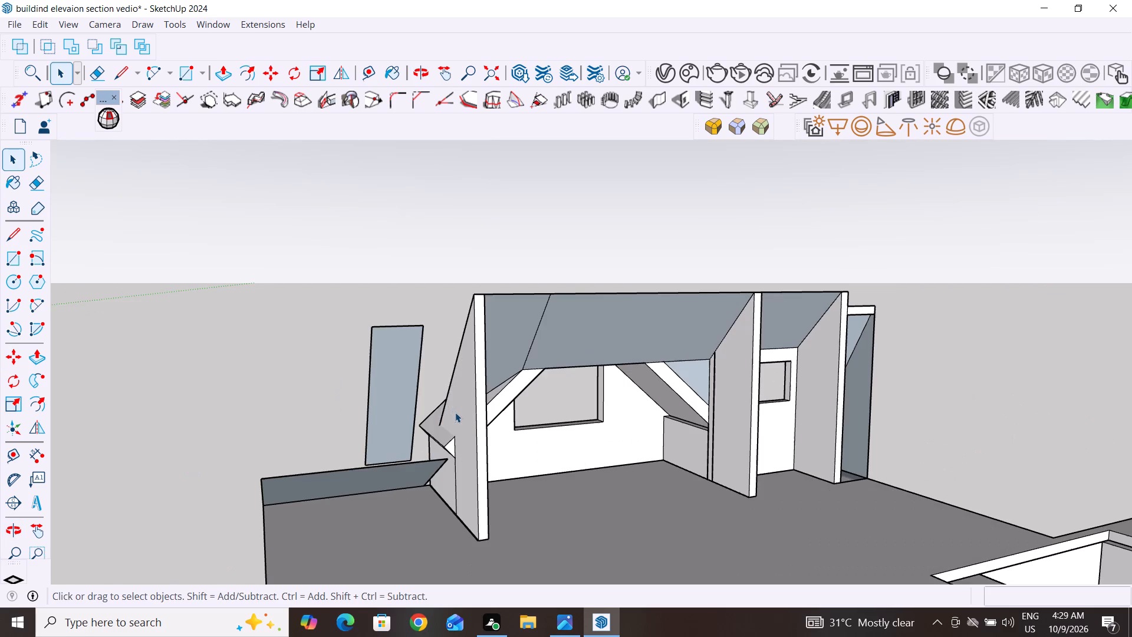
pyautogui.click(410, 411)
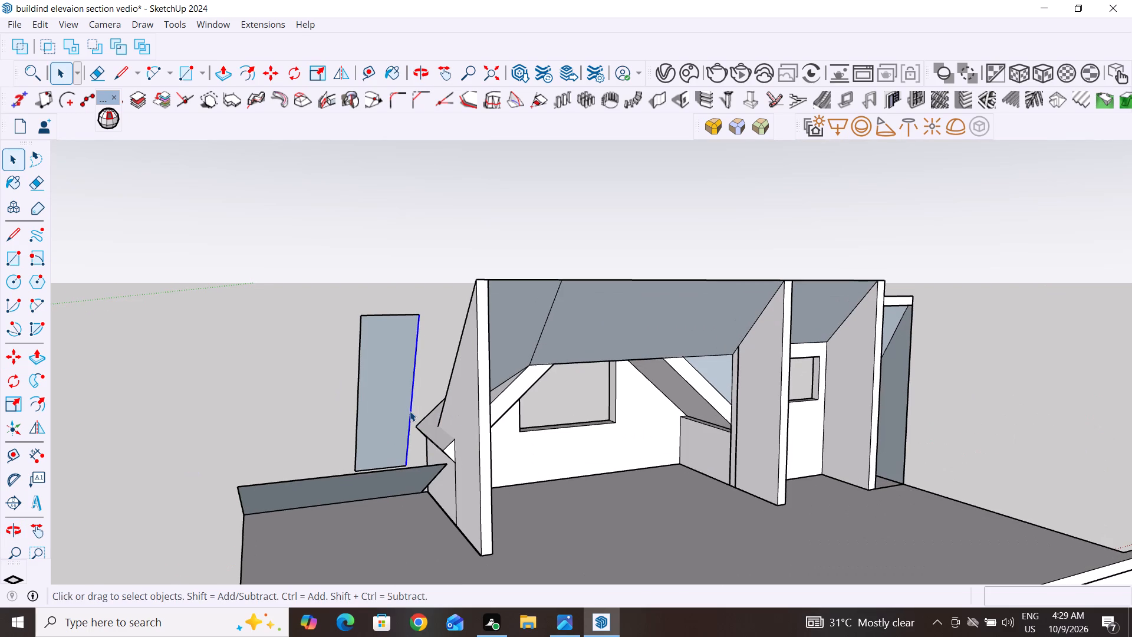
pyautogui.press('m')
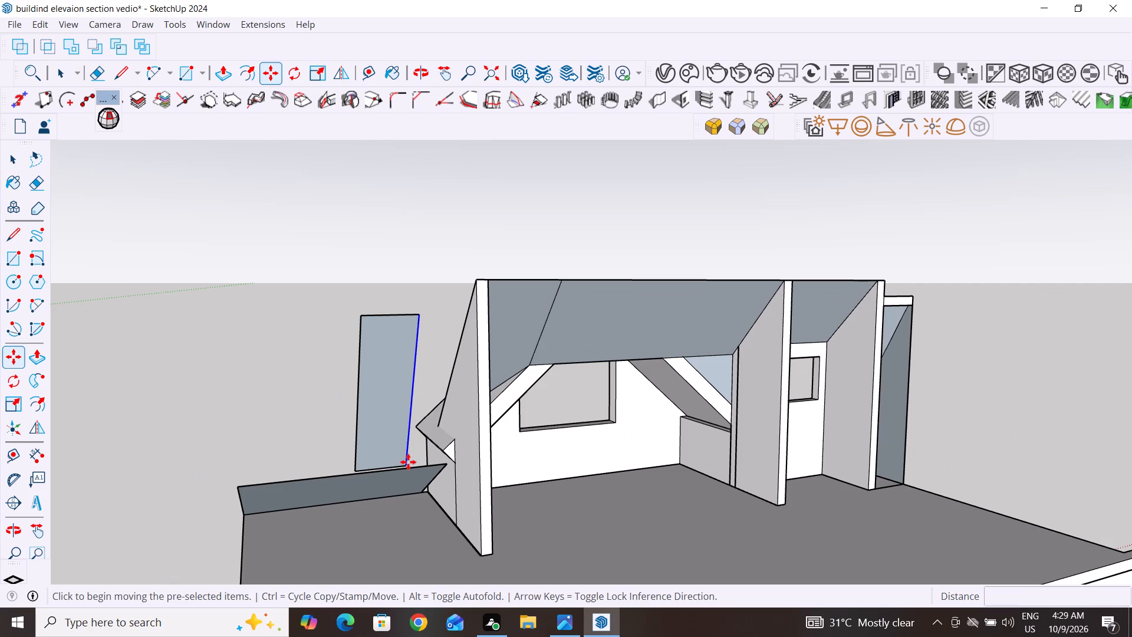
pyautogui.click(408, 462)
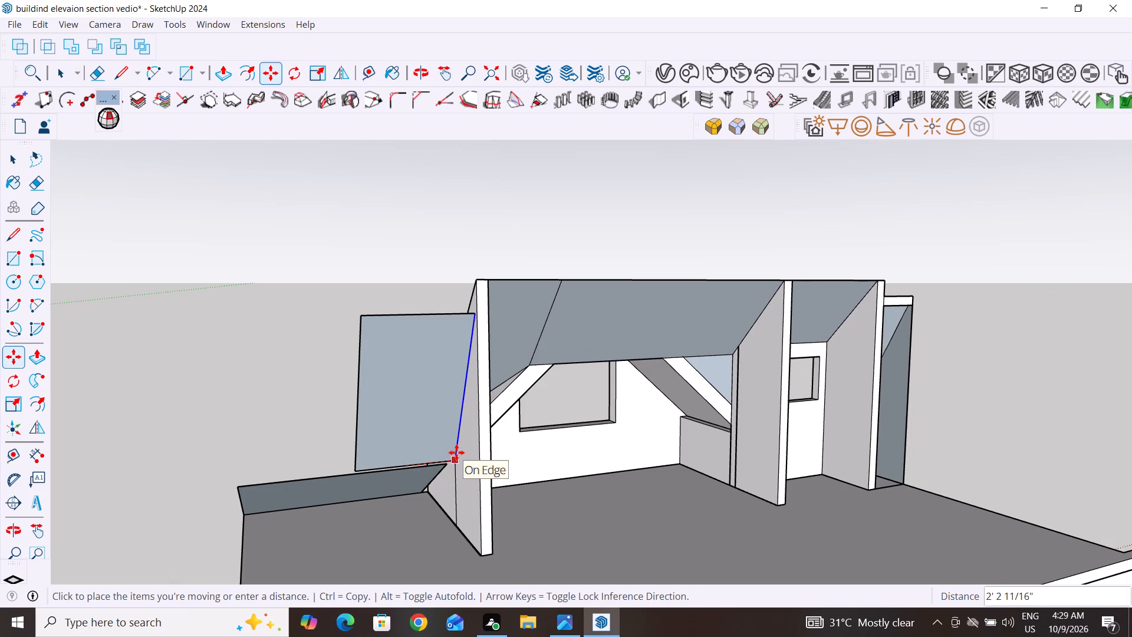
pyautogui.click(456, 452)
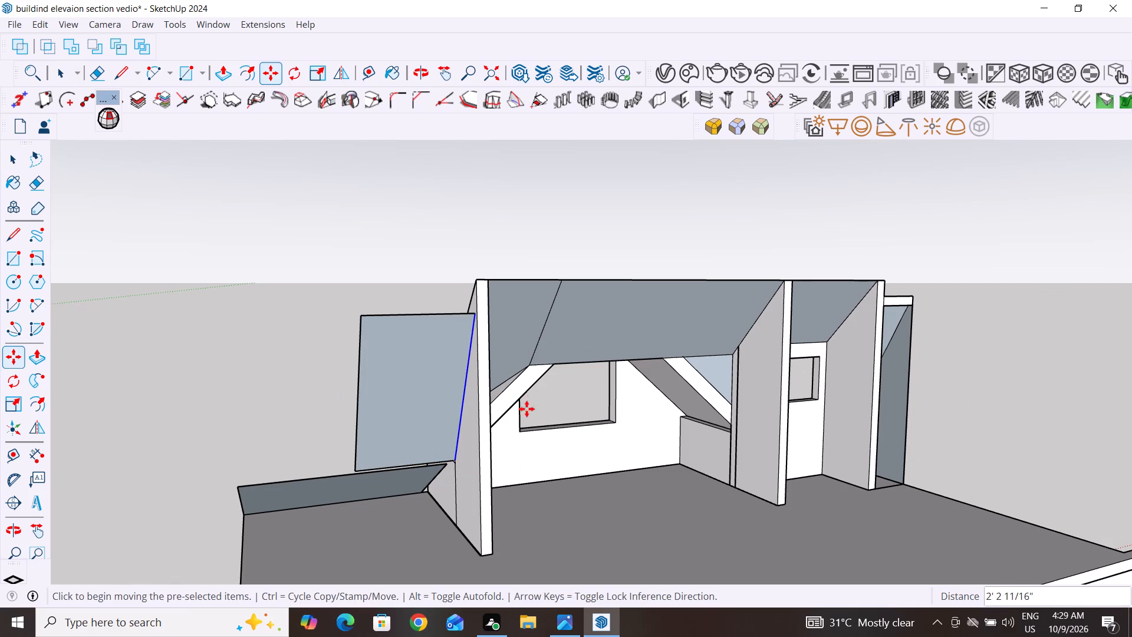
pyautogui.click(13, 171)
pyautogui.click(211, 298)
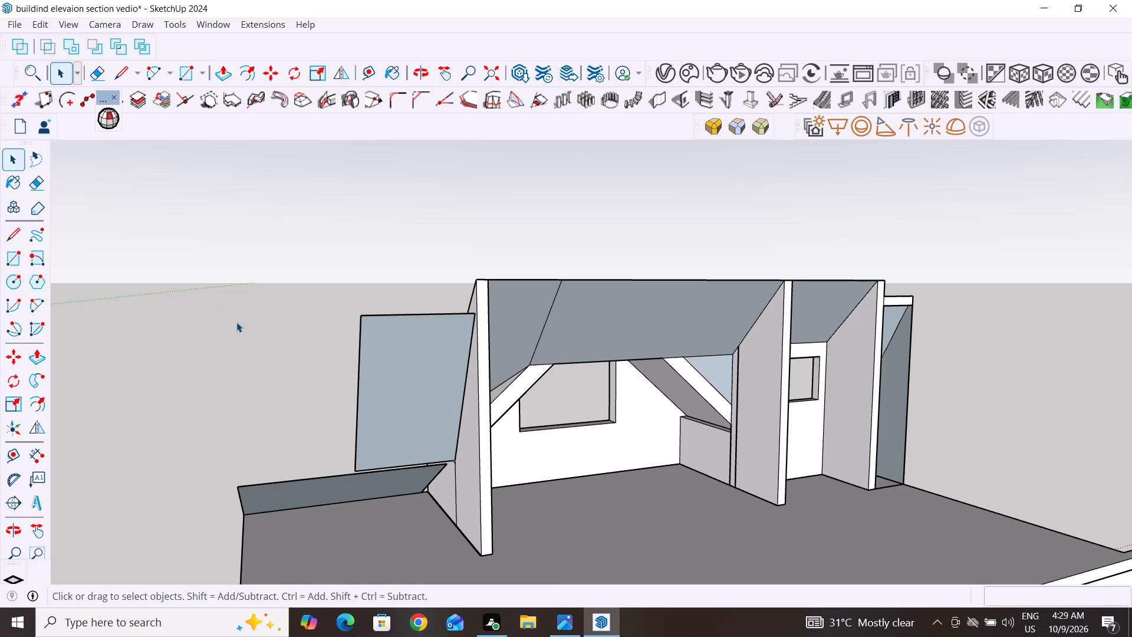
# Move the copied steep face's outer sloping edge 4' 6 13/16" outward along the red axis to line up with the front roof's outer edge.
pyautogui.scroll(-3, 284, 417)
pyautogui.moveTo(316, 432); pyautogui.dragTo(962, 513, button='middle')
pyautogui.scroll(-3, 864, 490)
pyautogui.scroll(3, 909, 471)
pyautogui.moveTo(971, 491); pyautogui.dragTo(910, 488, button='middle')
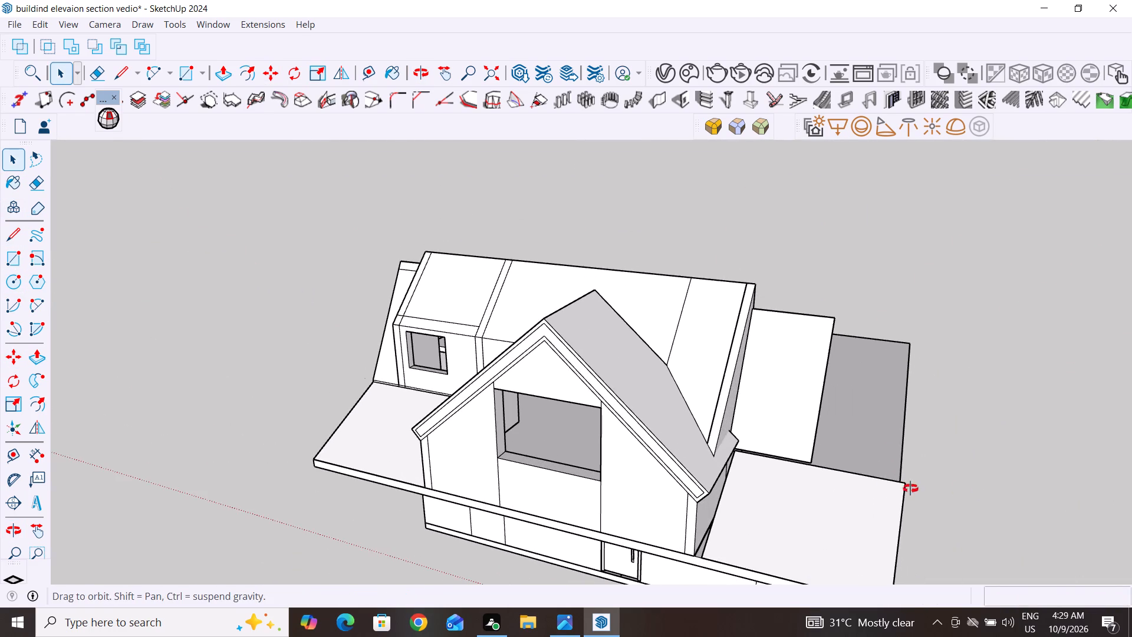
pyautogui.moveTo(910, 488); pyautogui.dragTo(486, 421, button='middle')
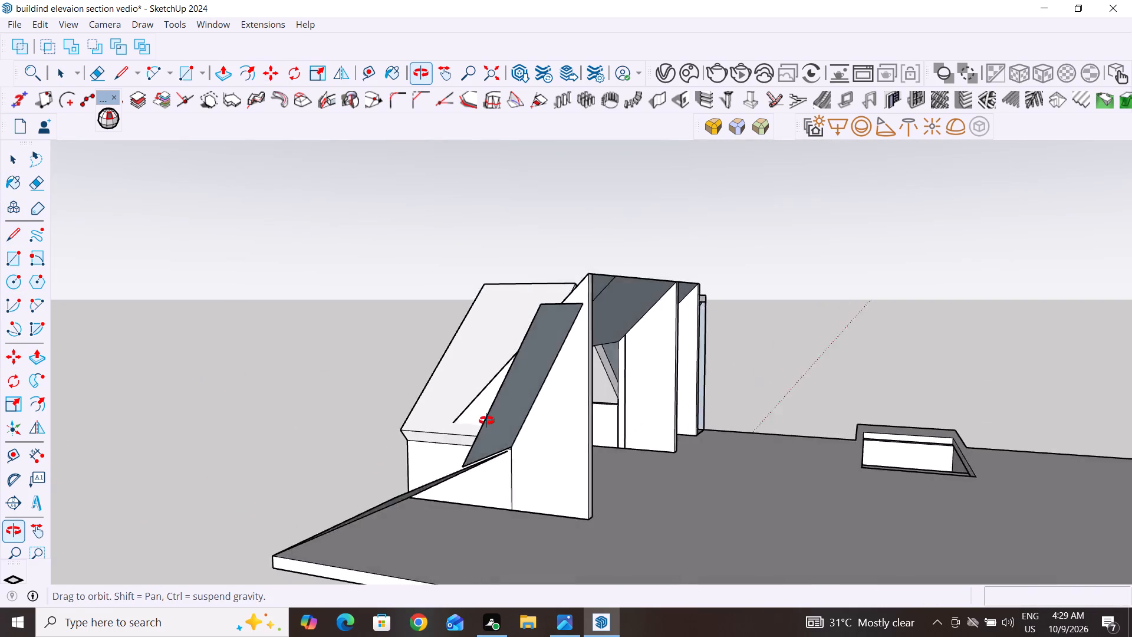
pyautogui.moveTo(486, 421); pyautogui.dragTo(330, 387, button='middle')
pyautogui.click(362, 377)
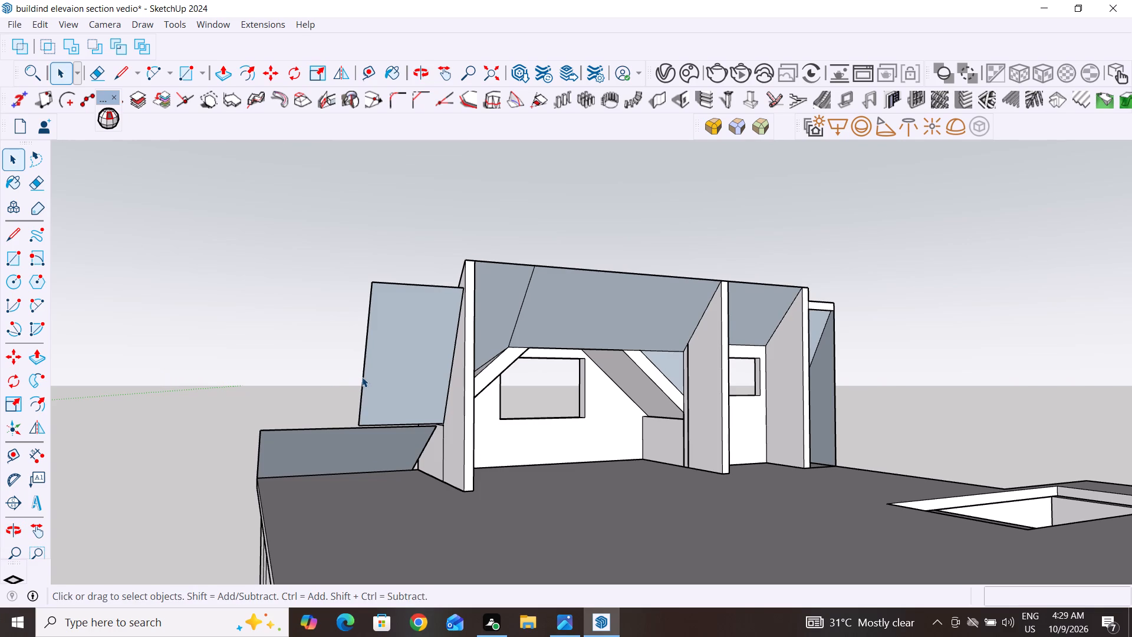
pyautogui.scroll(6, 345, 434)
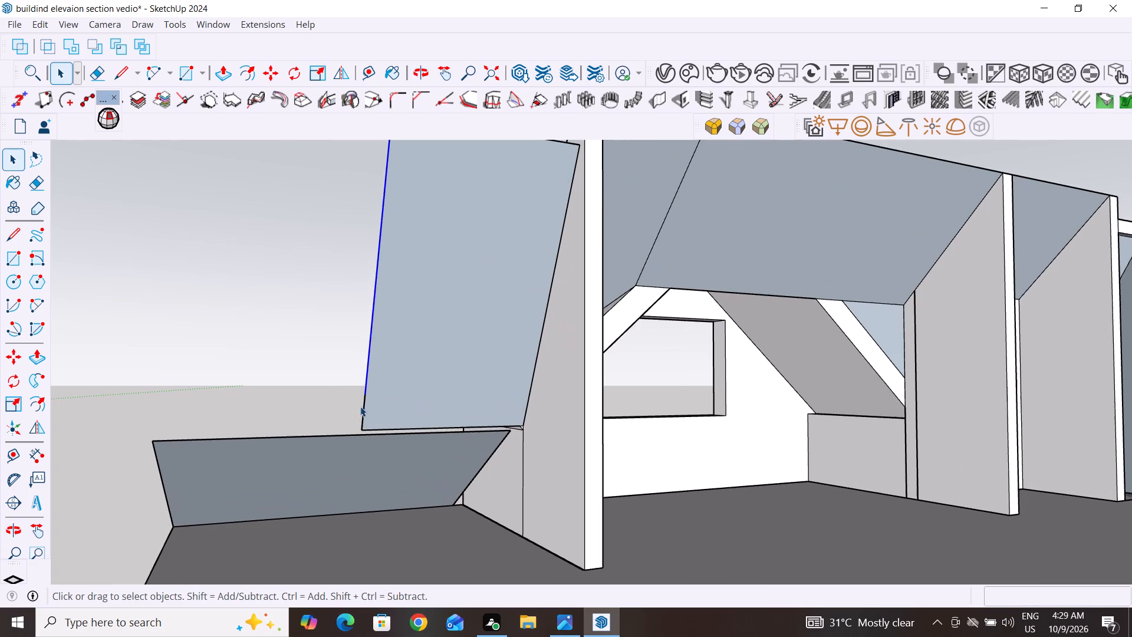
pyautogui.keyDown('ctrl'); pyautogui.click(364, 406); pyautogui.keyUp('ctrl')
pyautogui.press('m')
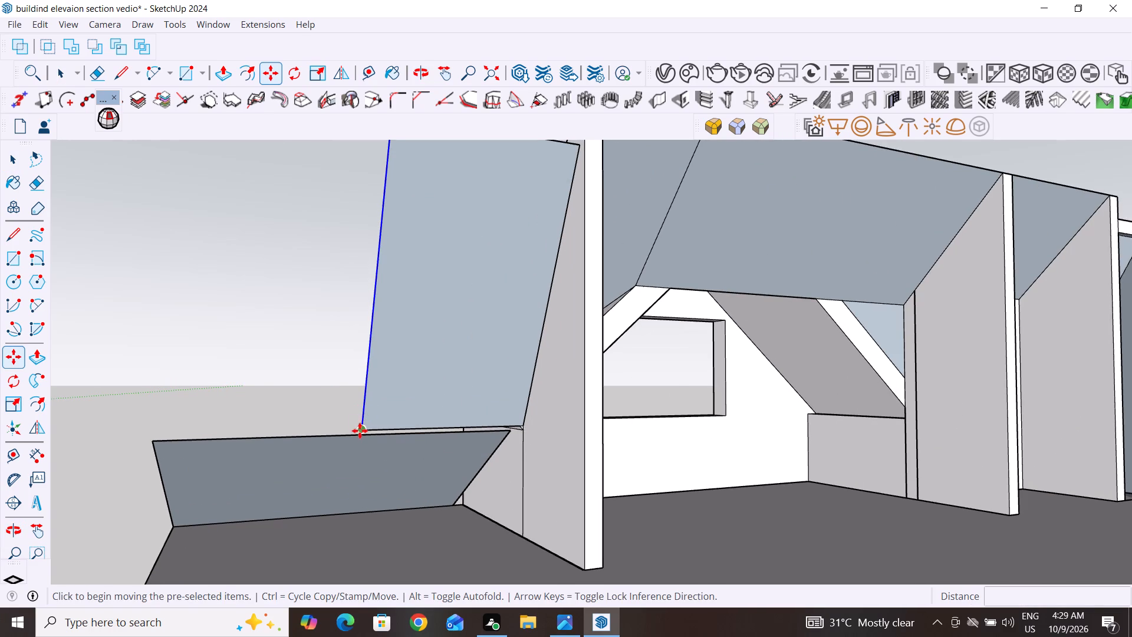
pyautogui.click(360, 431)
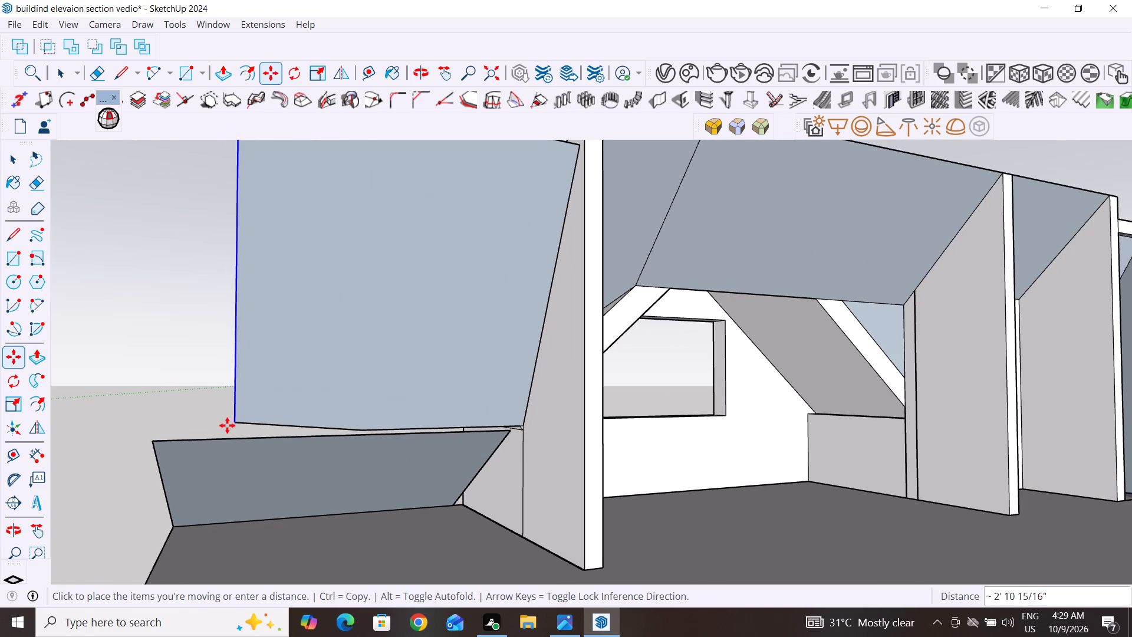
pyautogui.click(152, 434)
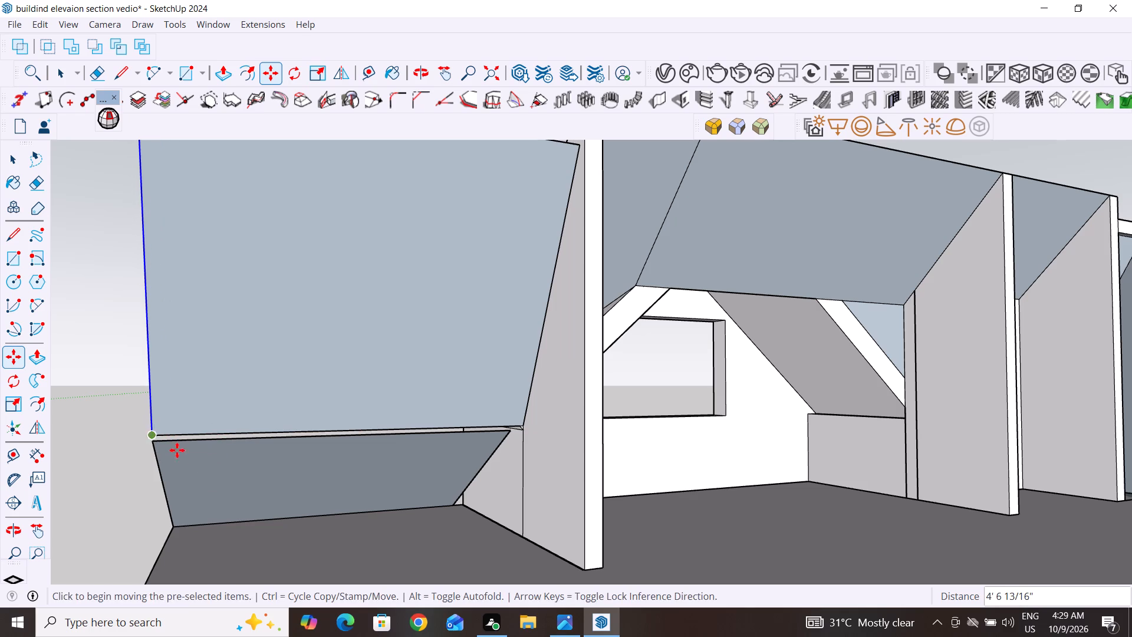
pyautogui.click(14, 151)
pyautogui.click(99, 243)
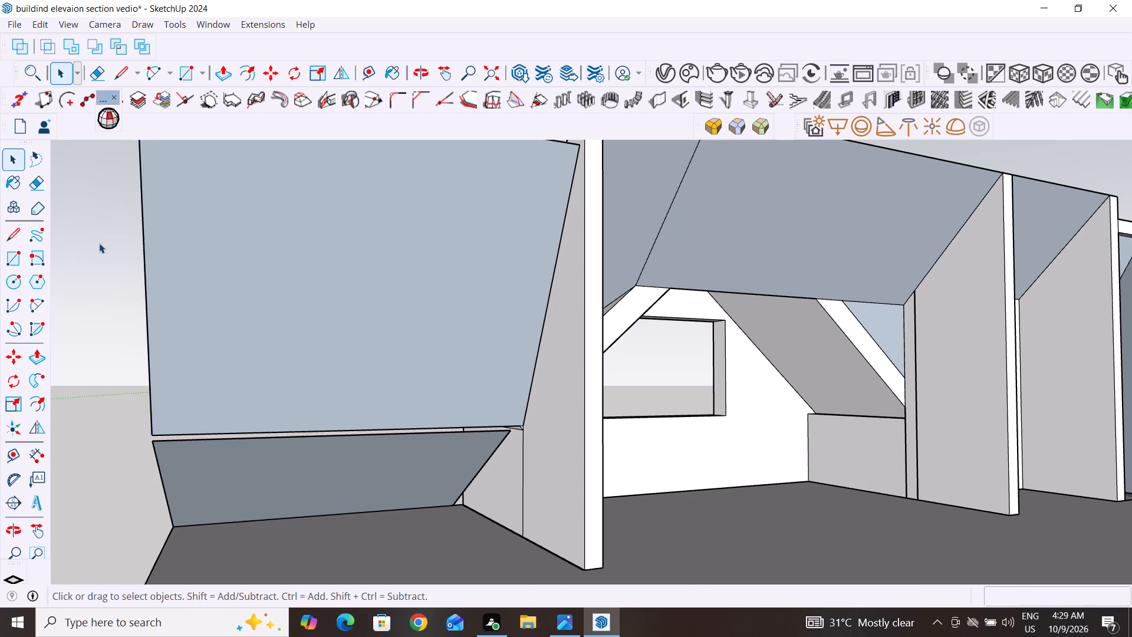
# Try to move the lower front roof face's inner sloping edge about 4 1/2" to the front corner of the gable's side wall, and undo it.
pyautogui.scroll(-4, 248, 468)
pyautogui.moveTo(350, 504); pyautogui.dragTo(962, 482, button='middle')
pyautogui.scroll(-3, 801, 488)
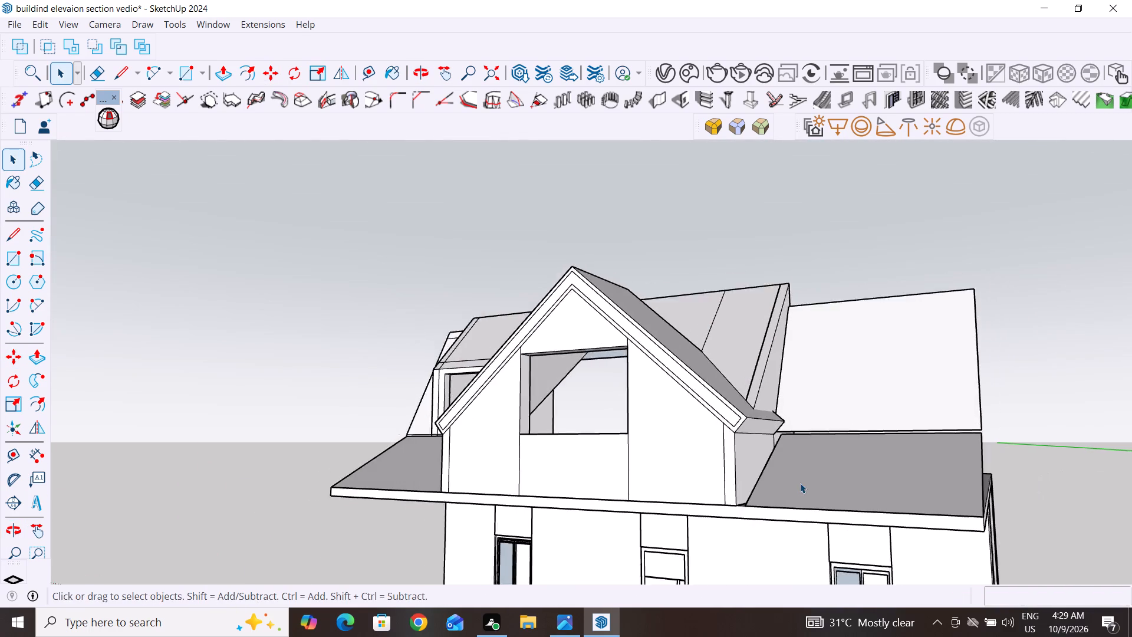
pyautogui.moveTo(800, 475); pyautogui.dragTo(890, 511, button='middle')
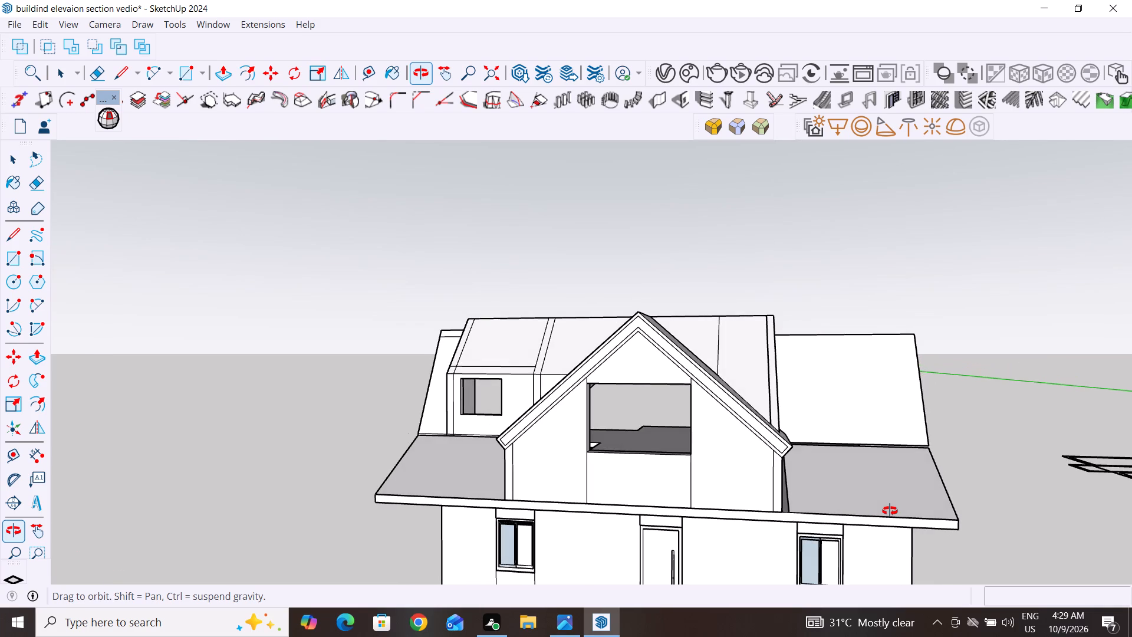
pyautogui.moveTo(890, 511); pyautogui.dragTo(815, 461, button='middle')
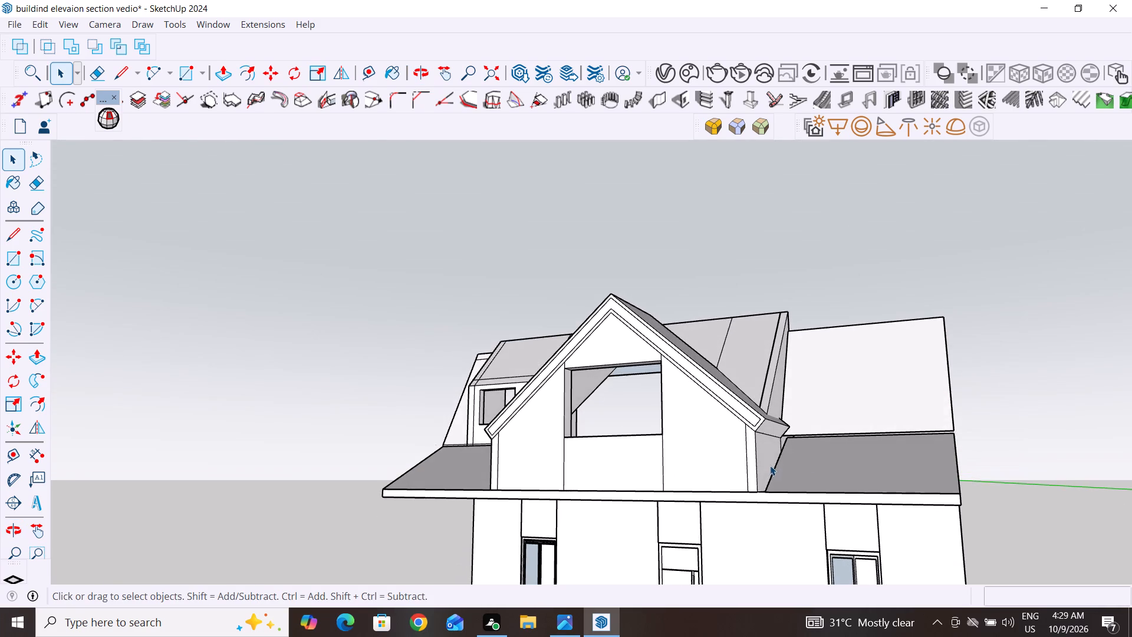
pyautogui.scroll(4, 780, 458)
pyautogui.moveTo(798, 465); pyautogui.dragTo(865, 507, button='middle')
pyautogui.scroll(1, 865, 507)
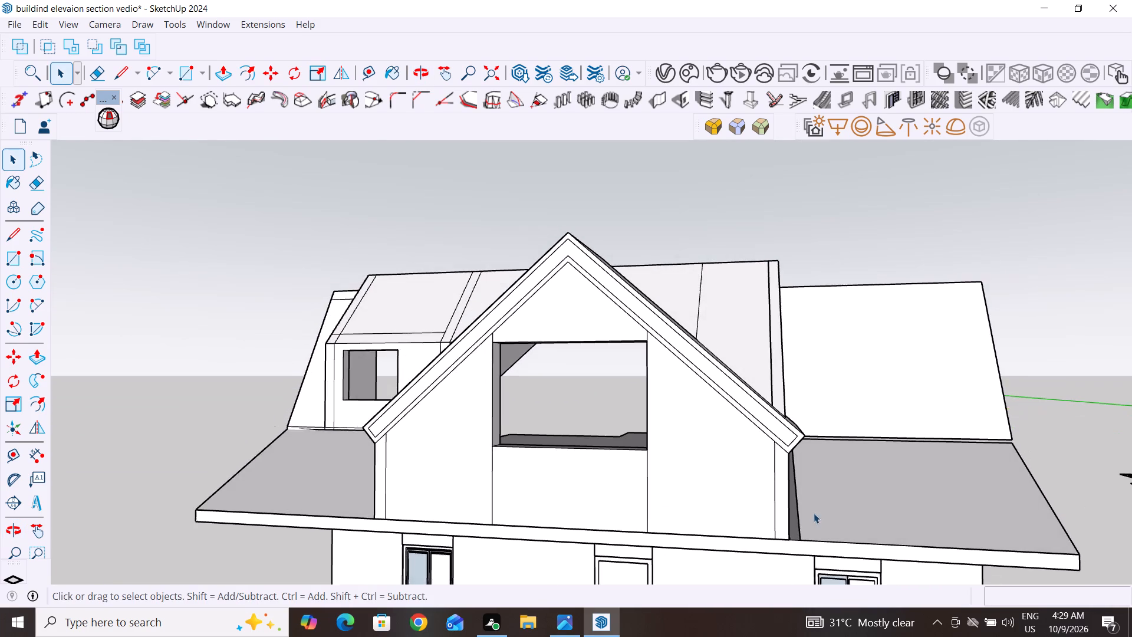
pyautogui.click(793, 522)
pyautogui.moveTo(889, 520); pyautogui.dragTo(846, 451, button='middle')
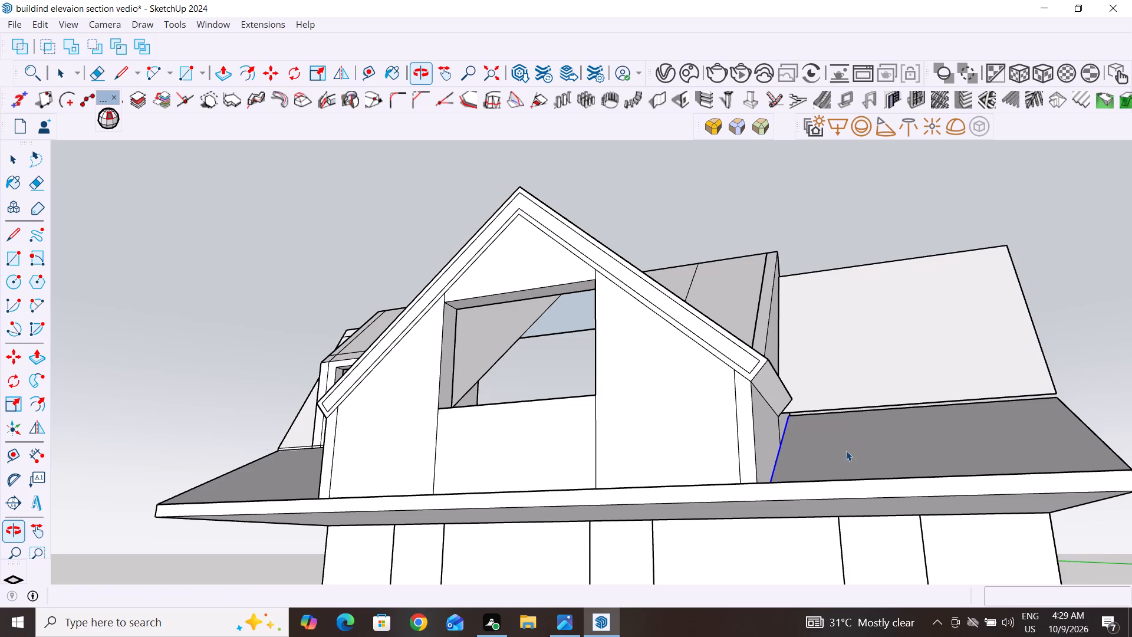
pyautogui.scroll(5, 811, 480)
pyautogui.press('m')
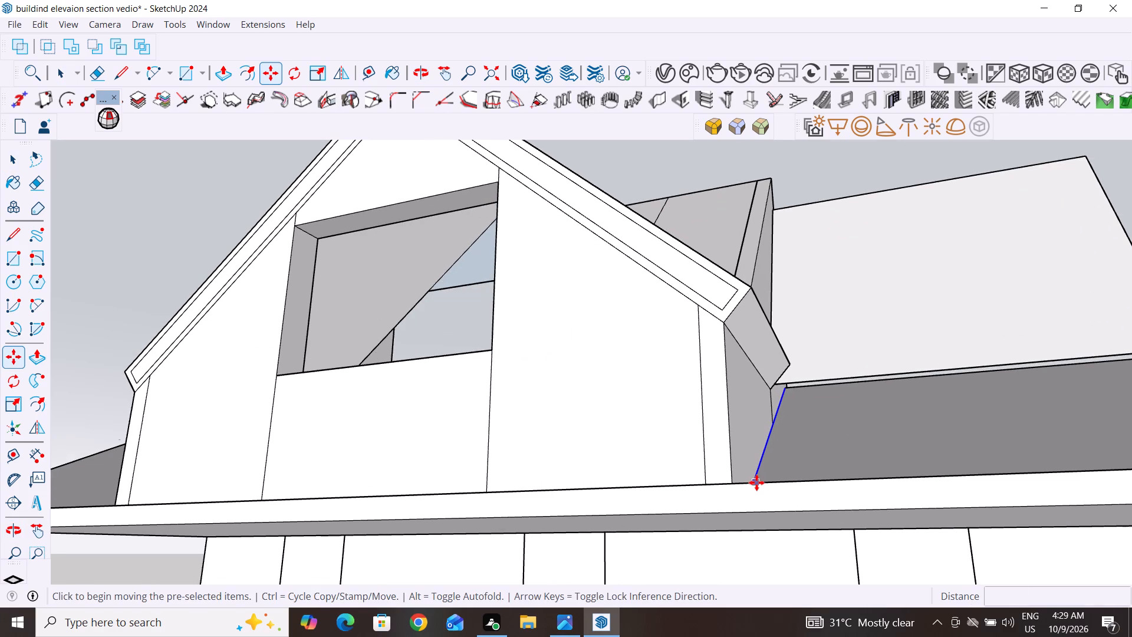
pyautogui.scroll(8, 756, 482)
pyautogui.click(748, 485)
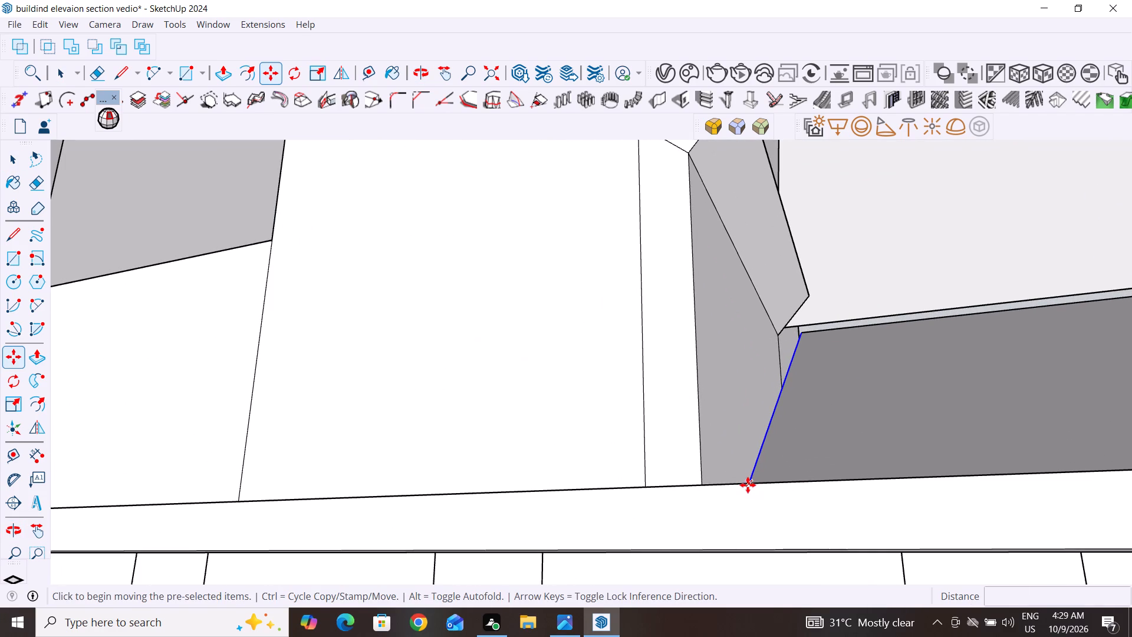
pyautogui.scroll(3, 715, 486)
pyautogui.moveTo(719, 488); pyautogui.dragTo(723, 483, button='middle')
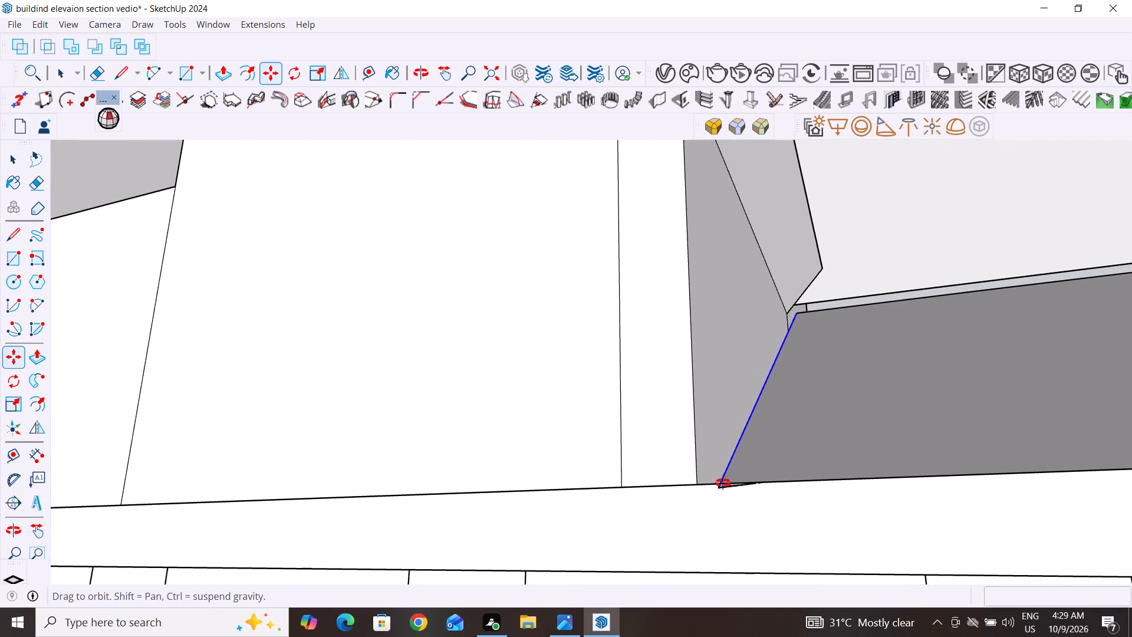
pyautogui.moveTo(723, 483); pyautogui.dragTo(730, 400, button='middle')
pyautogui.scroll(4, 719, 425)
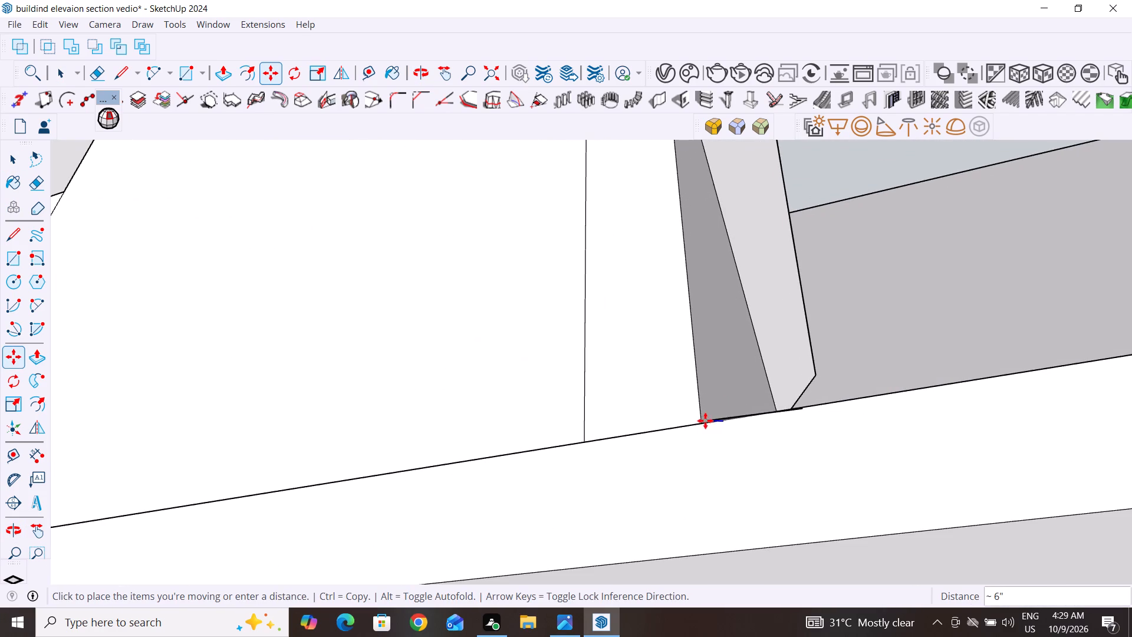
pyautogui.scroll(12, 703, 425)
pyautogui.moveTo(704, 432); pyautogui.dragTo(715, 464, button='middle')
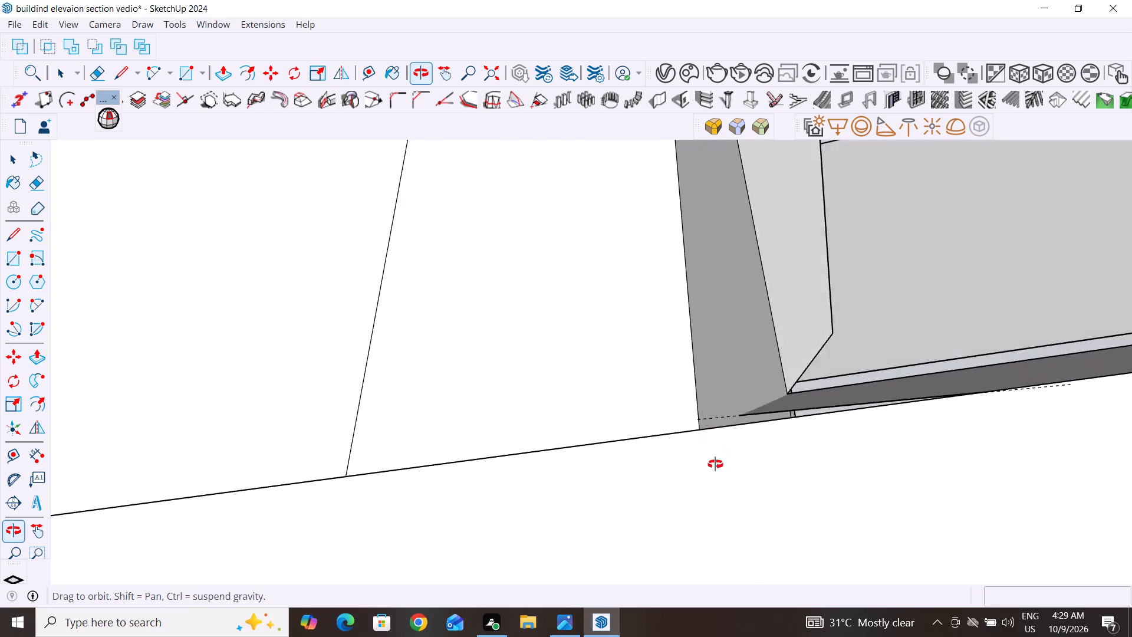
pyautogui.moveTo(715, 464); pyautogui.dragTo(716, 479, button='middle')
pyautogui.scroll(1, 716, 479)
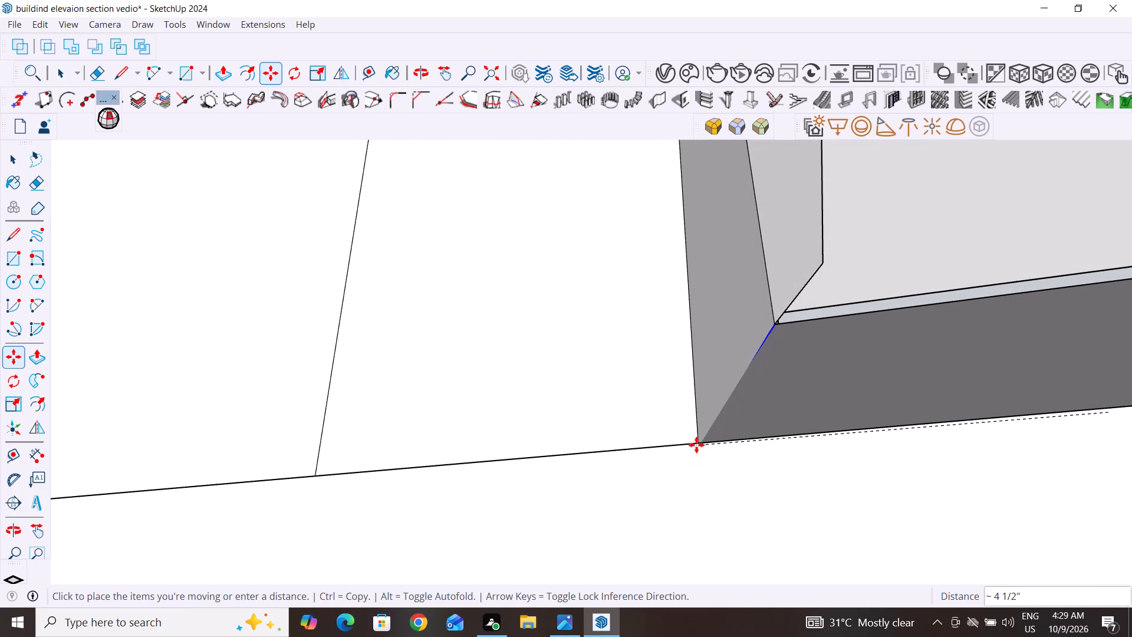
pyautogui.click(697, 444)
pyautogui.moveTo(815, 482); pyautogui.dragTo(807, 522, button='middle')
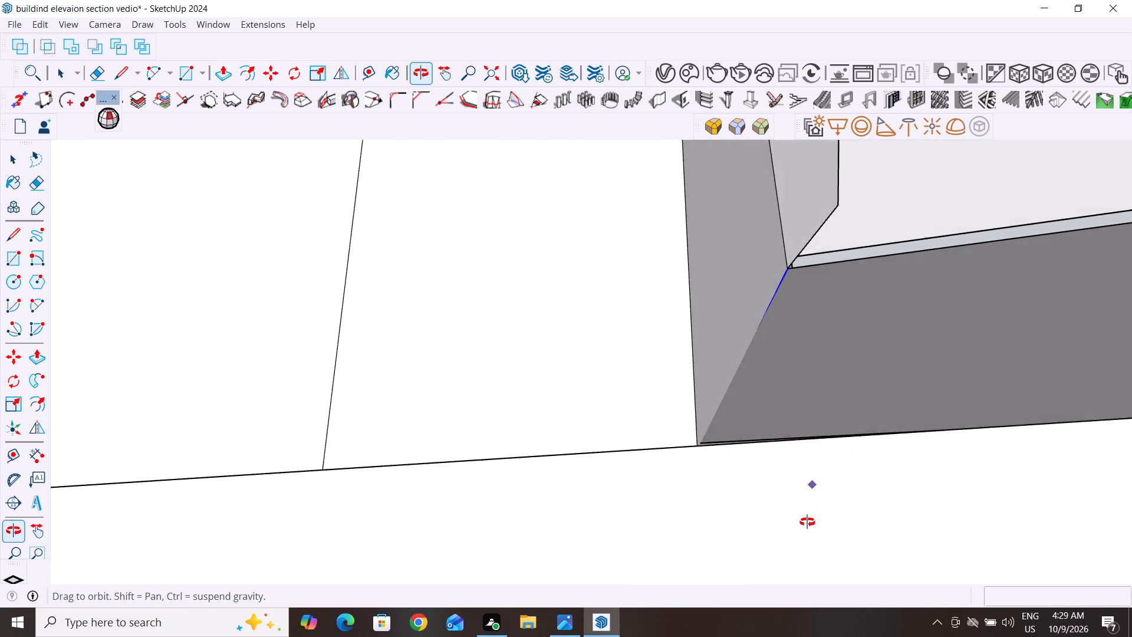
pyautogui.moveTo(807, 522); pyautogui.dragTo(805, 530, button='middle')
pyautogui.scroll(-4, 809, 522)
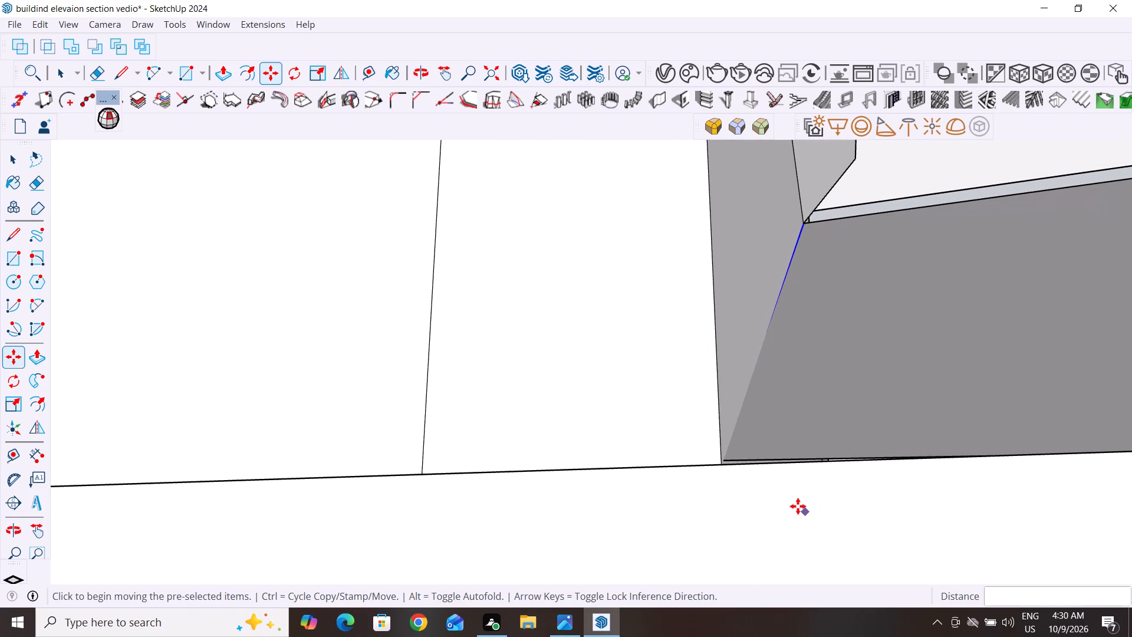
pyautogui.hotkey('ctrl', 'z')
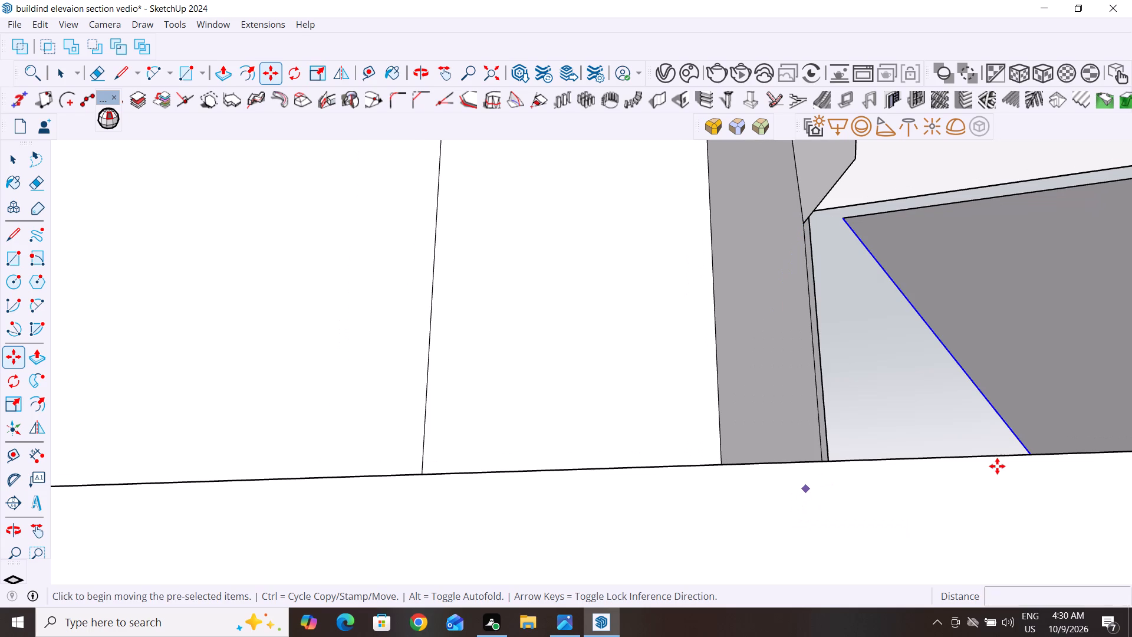
# Move the lower front roof face's inner sloping edge about 4 7/16" to the front corner of the gable's side wall and clear the selection.
pyautogui.scroll(-7, 628, 507)
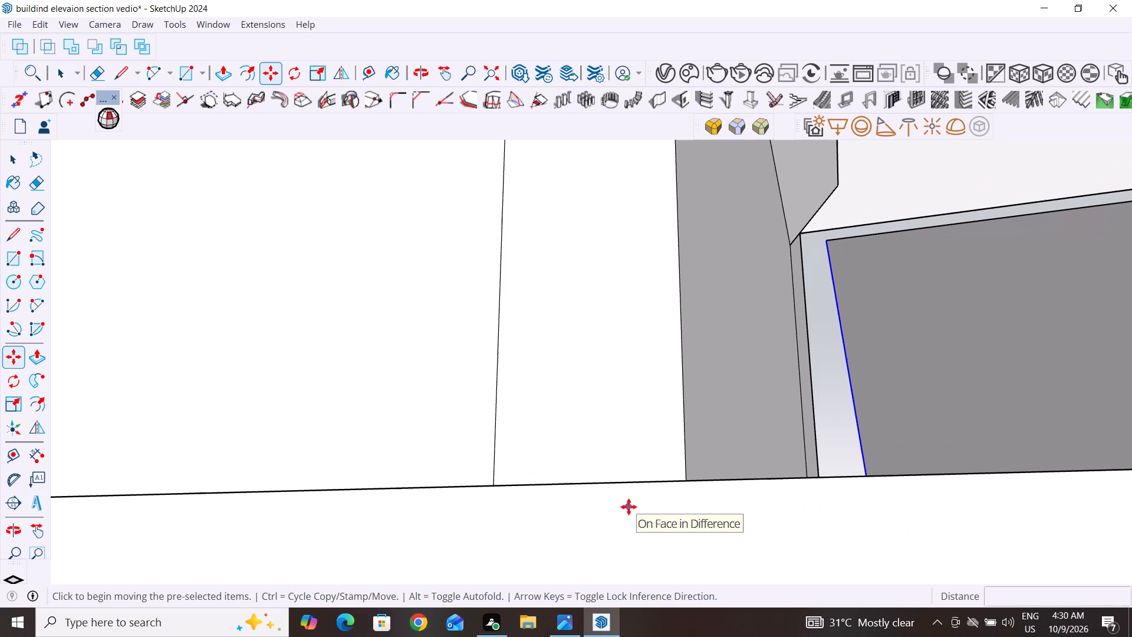
pyautogui.click(842, 478)
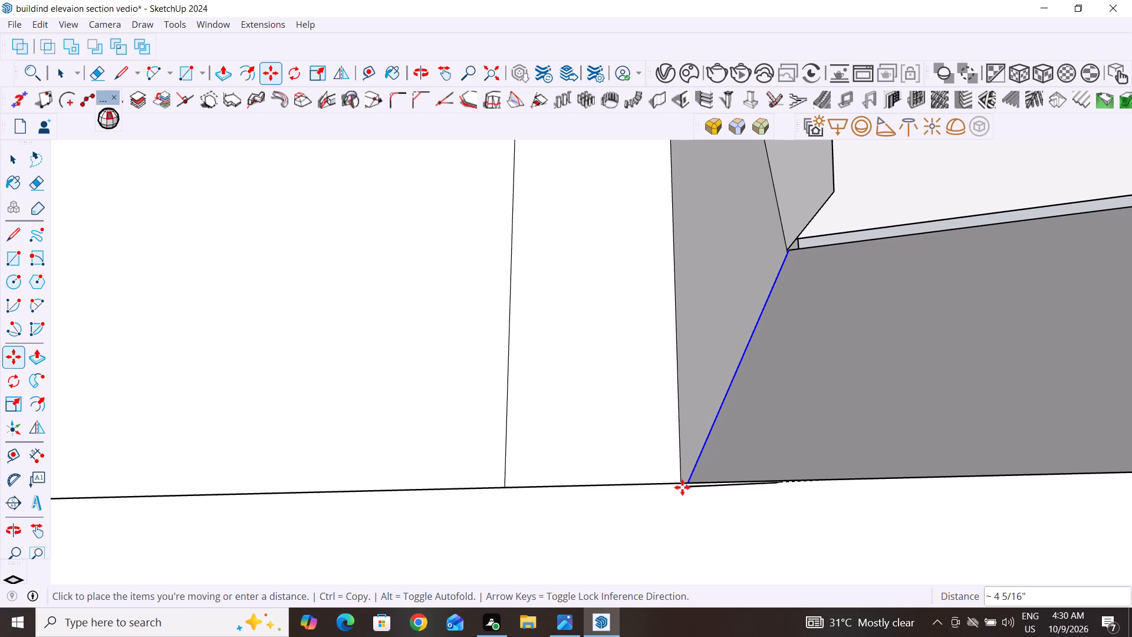
pyautogui.scroll(5, 681, 487)
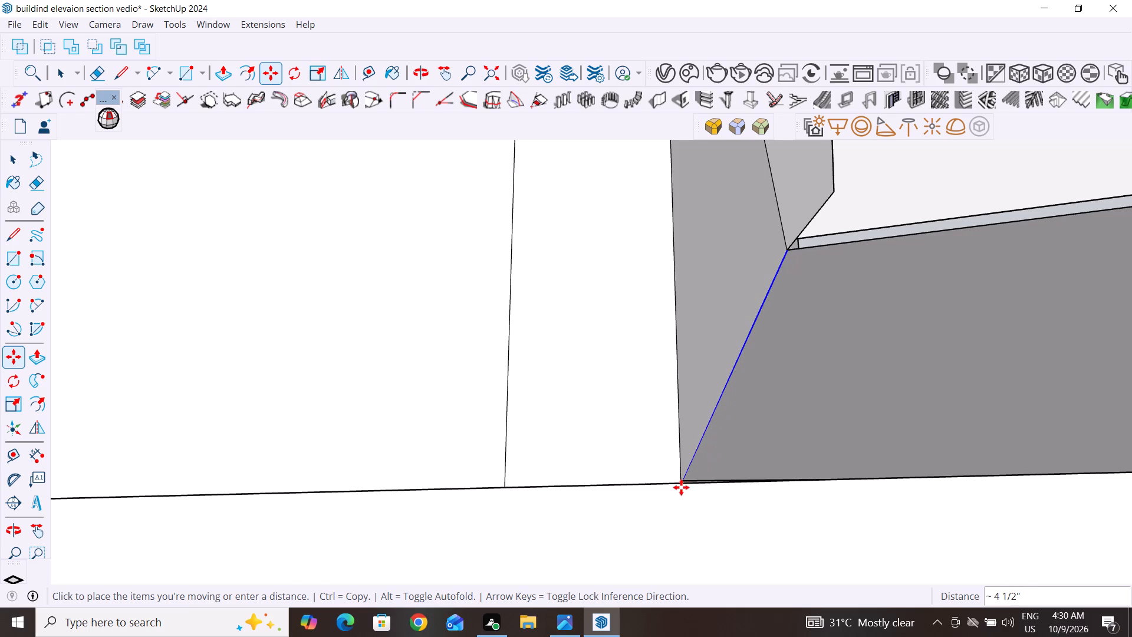
pyautogui.scroll(10, 681, 487)
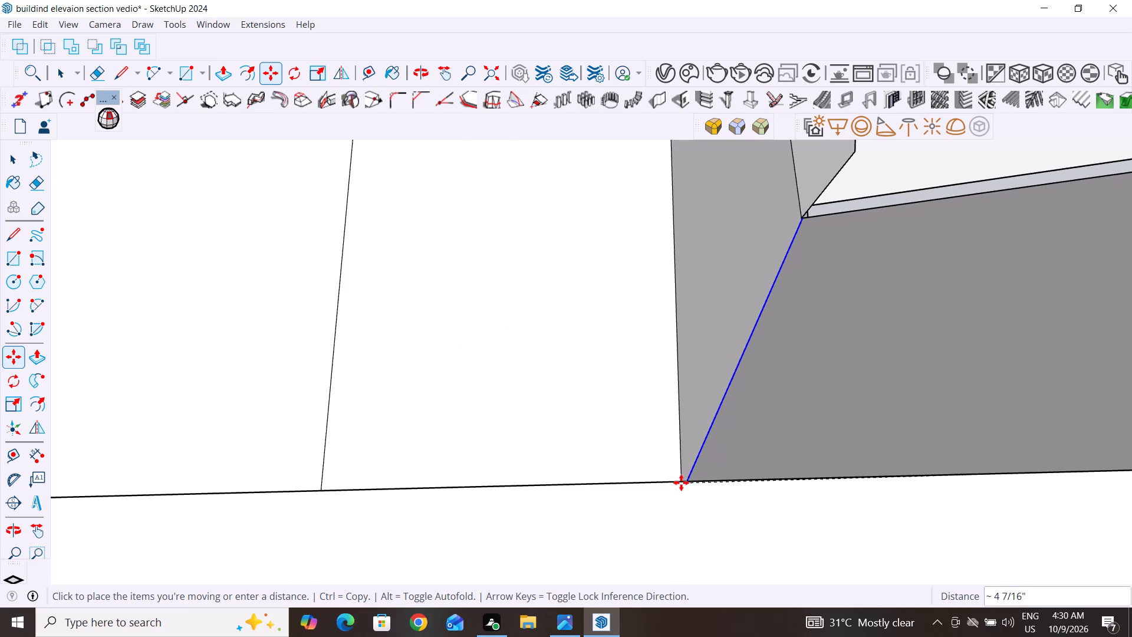
pyautogui.click(681, 482)
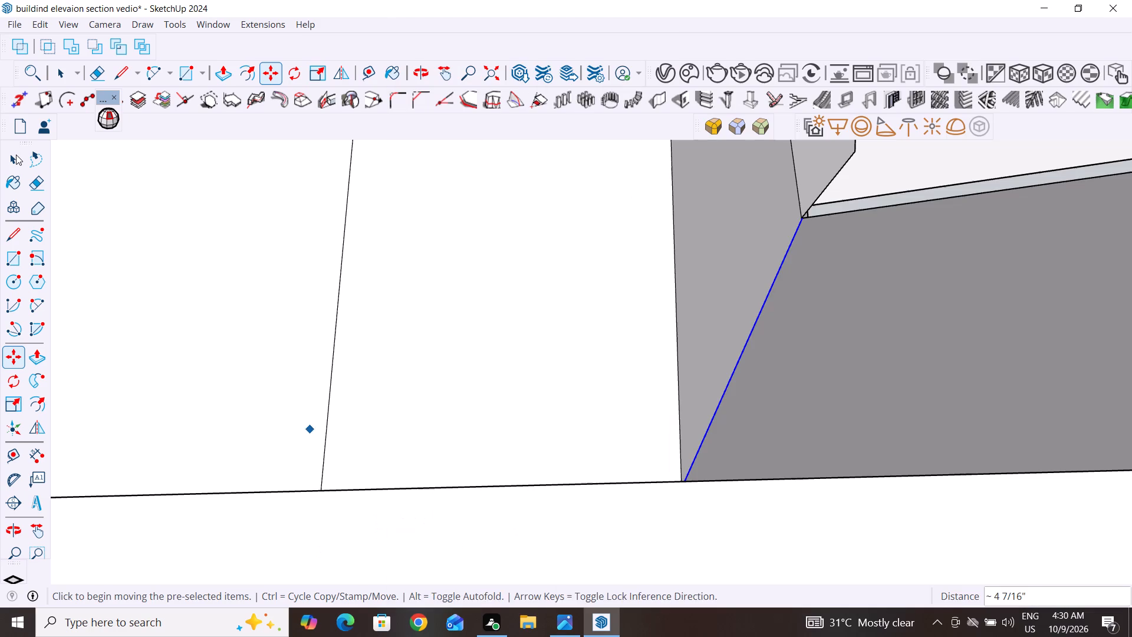
pyautogui.click(16, 155)
pyautogui.scroll(-7, 518, 478)
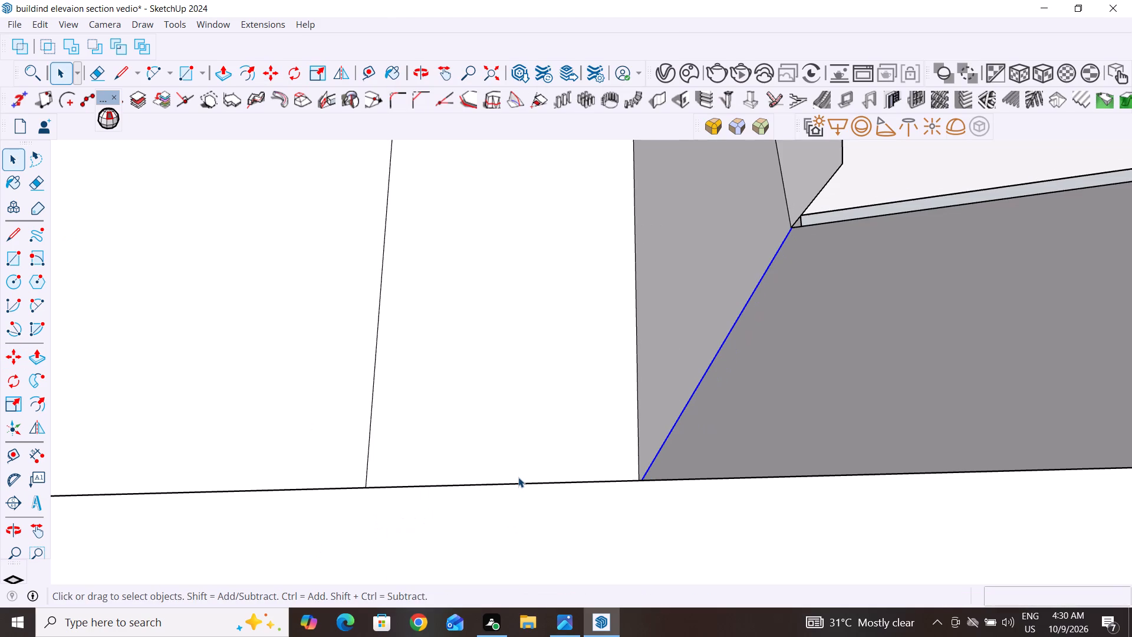
pyautogui.scroll(-11, 518, 477)
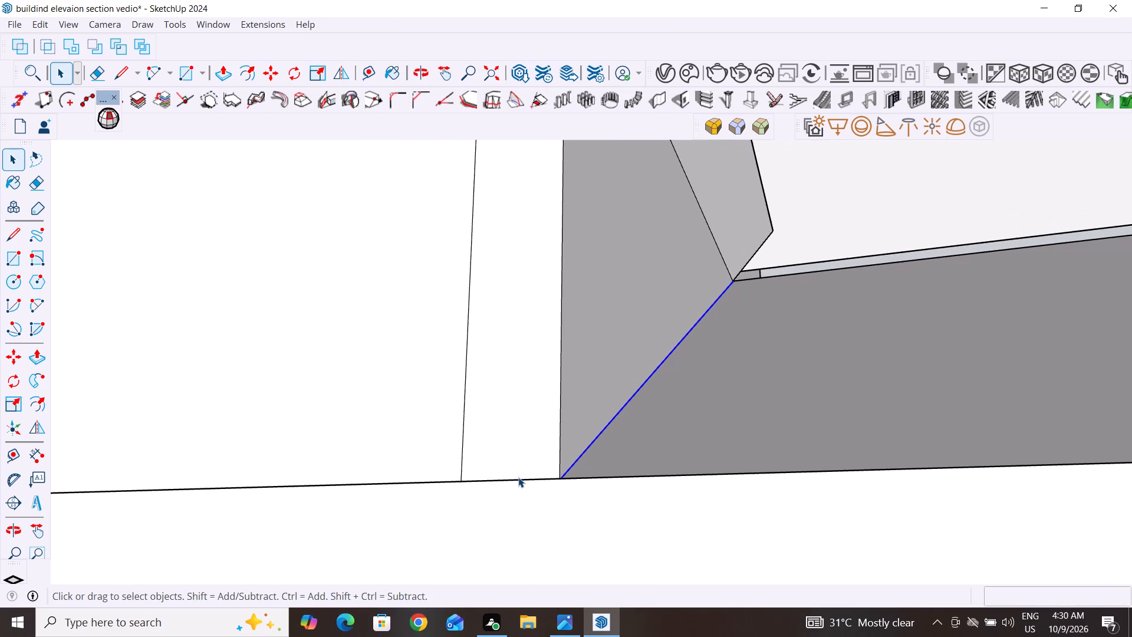
pyautogui.scroll(-13, 518, 477)
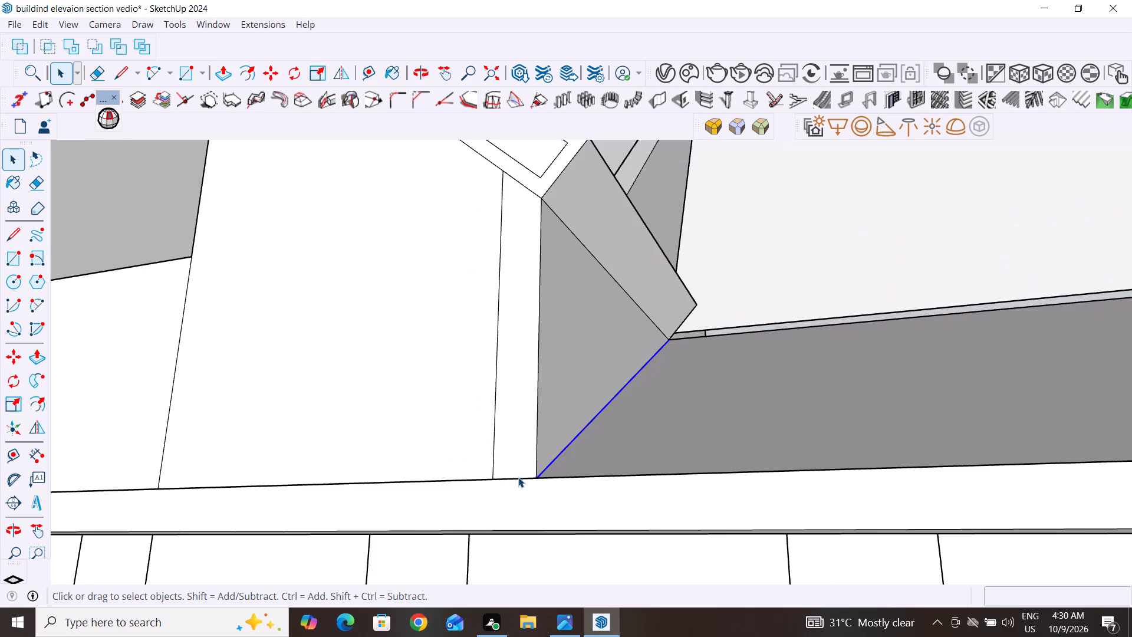
pyautogui.scroll(-10, 518, 477)
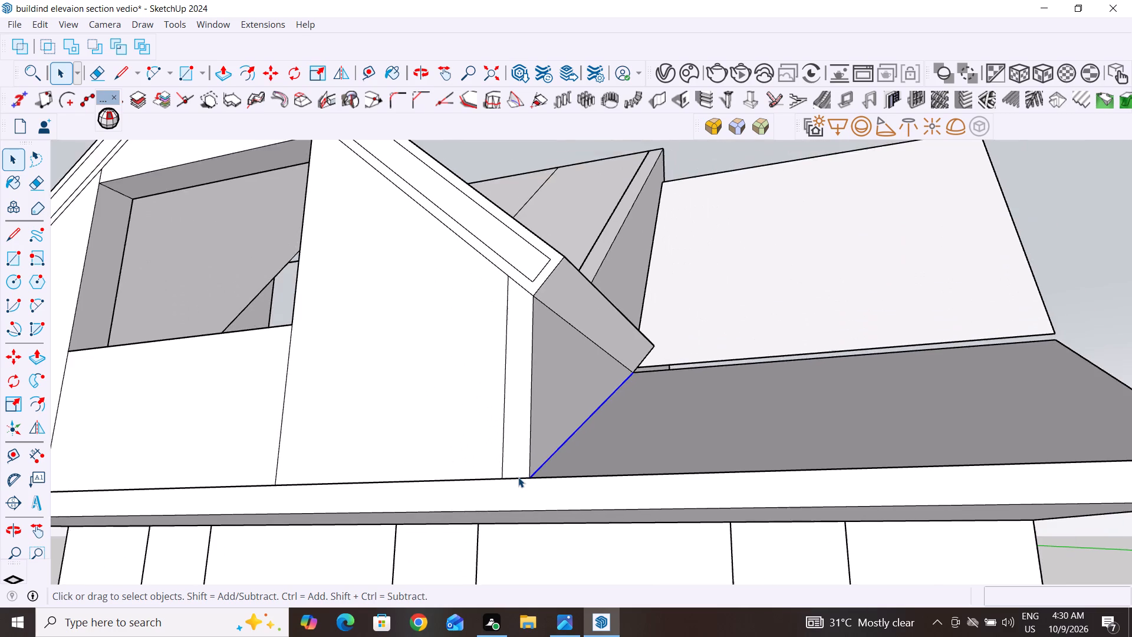
pyautogui.scroll(-5, 518, 477)
pyautogui.moveTo(752, 431); pyautogui.dragTo(801, 563, button='middle')
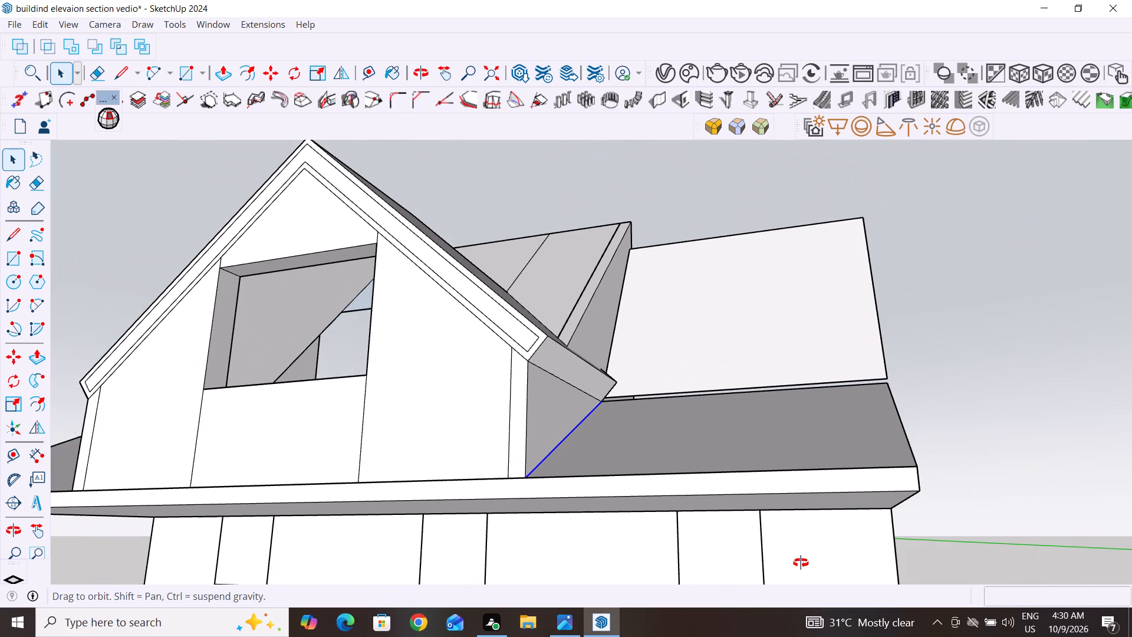
pyautogui.moveTo(801, 563); pyautogui.dragTo(805, 586, button='middle')
pyautogui.scroll(-7, 829, 358)
pyautogui.click(969, 408)
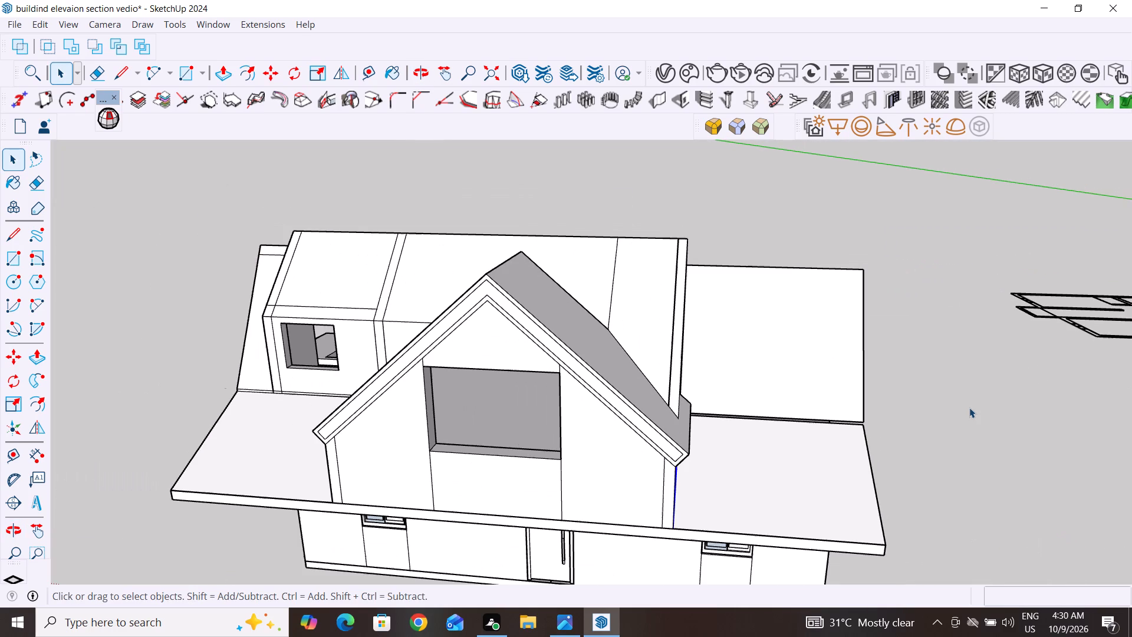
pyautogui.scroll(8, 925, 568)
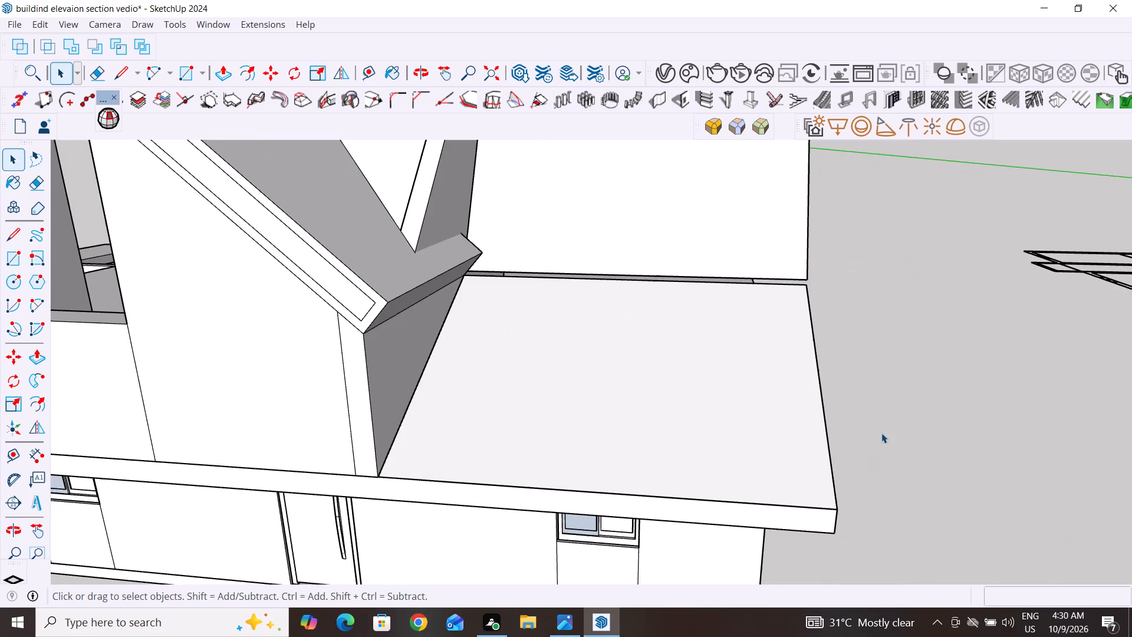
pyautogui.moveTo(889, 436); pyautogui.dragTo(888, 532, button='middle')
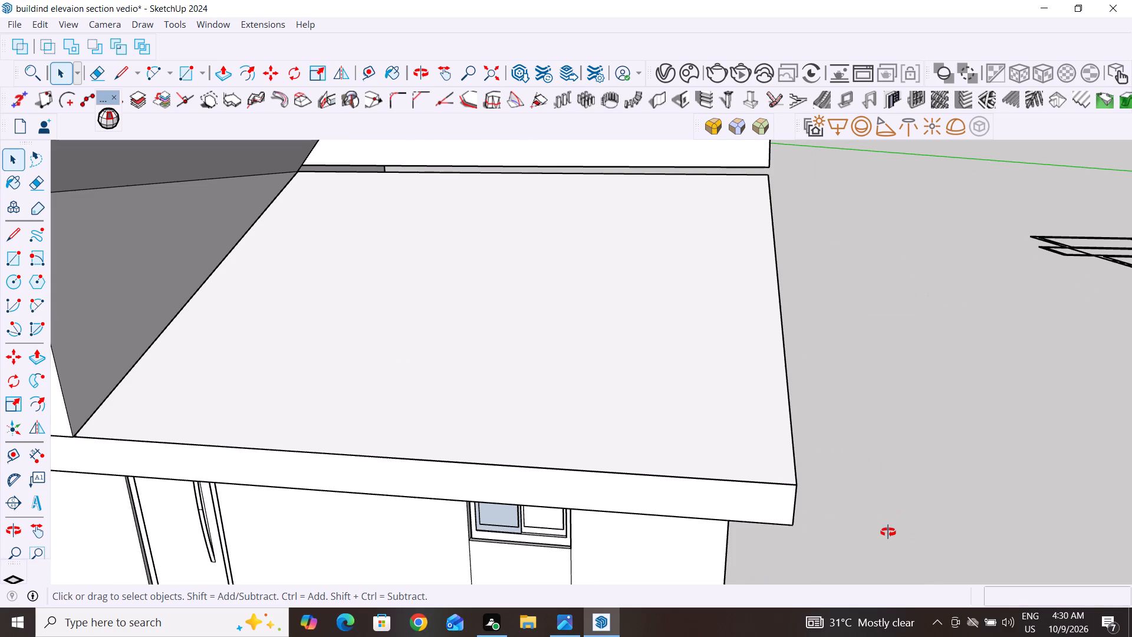
# Draw a rectangular strip about 8' 10 1/8" by 1 7/16" in the gap between the lower and steep front roof faces.
pyautogui.moveTo(888, 532); pyautogui.dragTo(888, 551, button='middle')
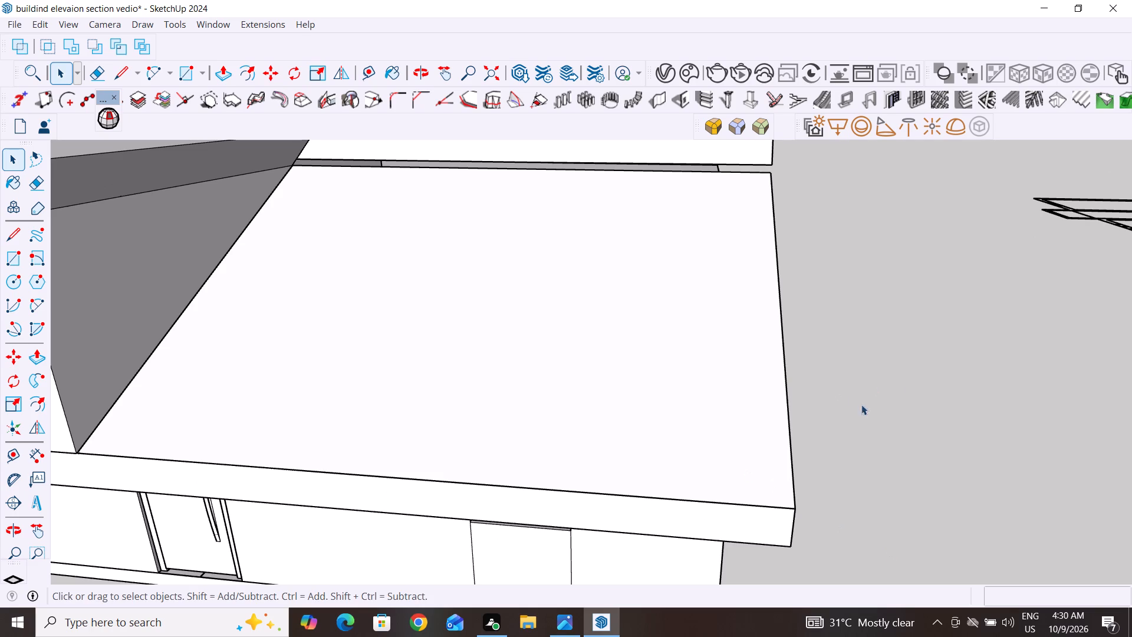
pyautogui.scroll(-7, 683, 477)
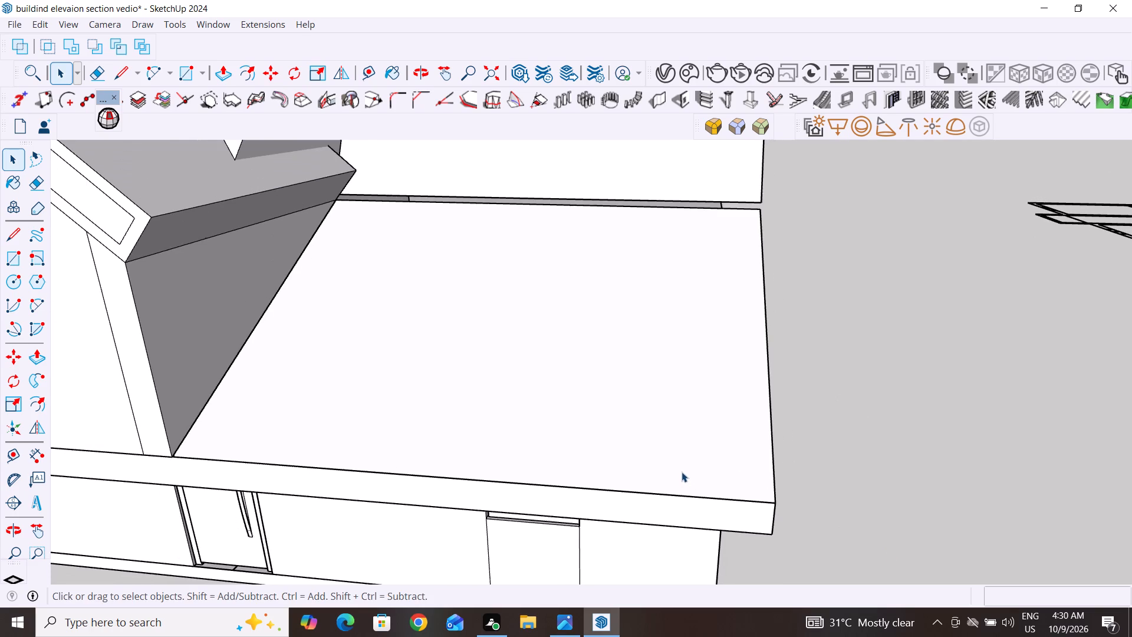
pyautogui.scroll(-1, 682, 472)
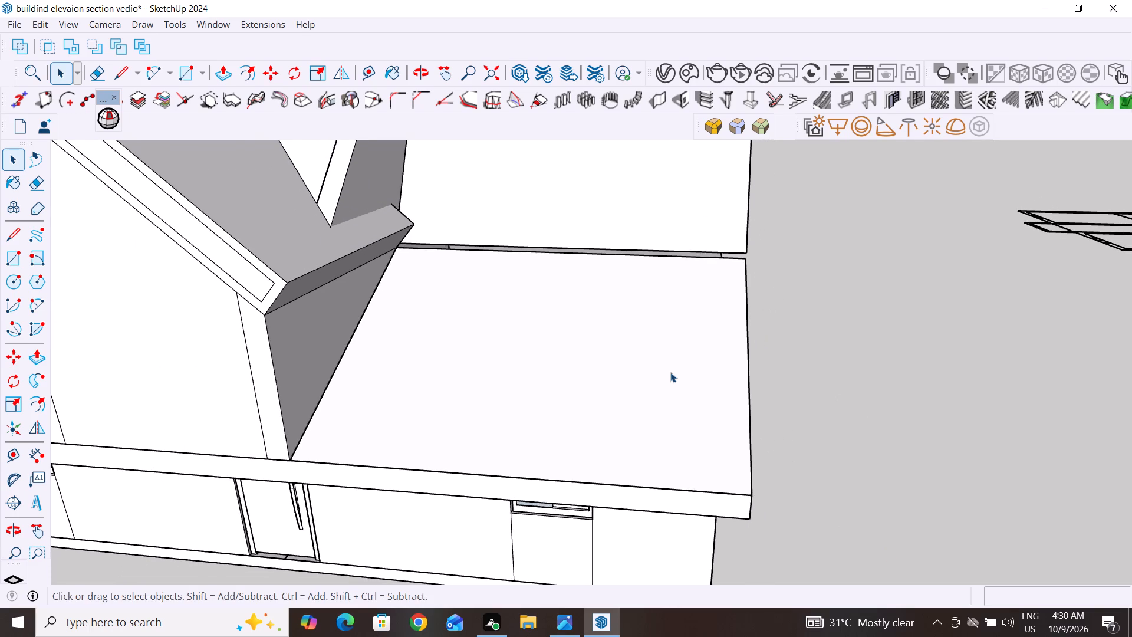
pyautogui.scroll(3, 553, 234)
pyautogui.moveTo(582, 309); pyautogui.dragTo(538, 350, button='middle')
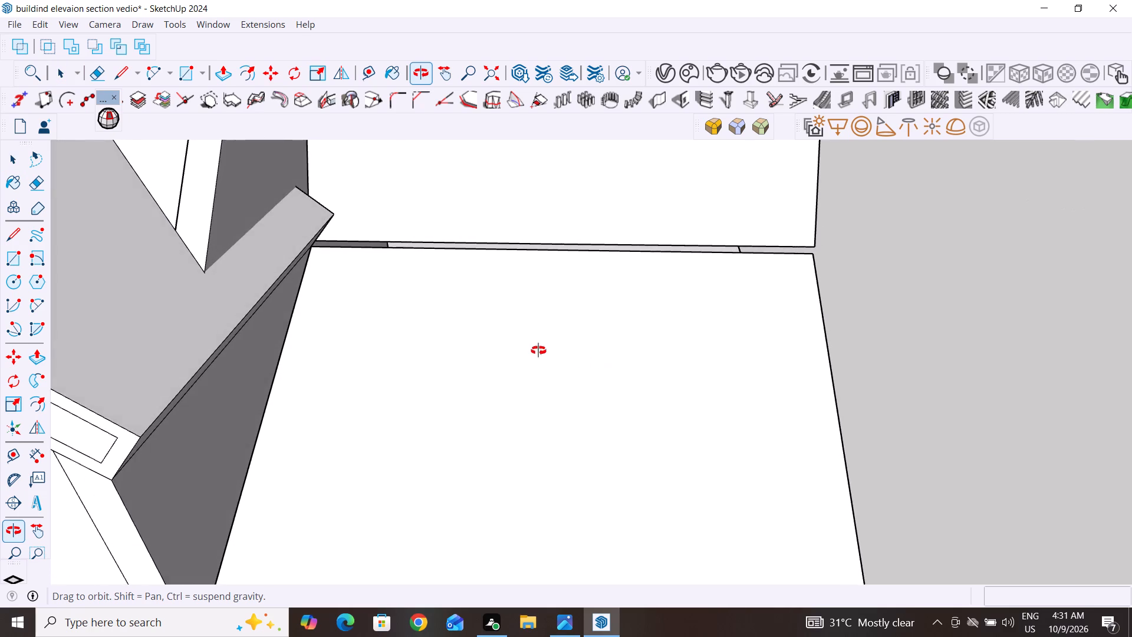
pyautogui.moveTo(538, 350); pyautogui.dragTo(469, 317, button='middle')
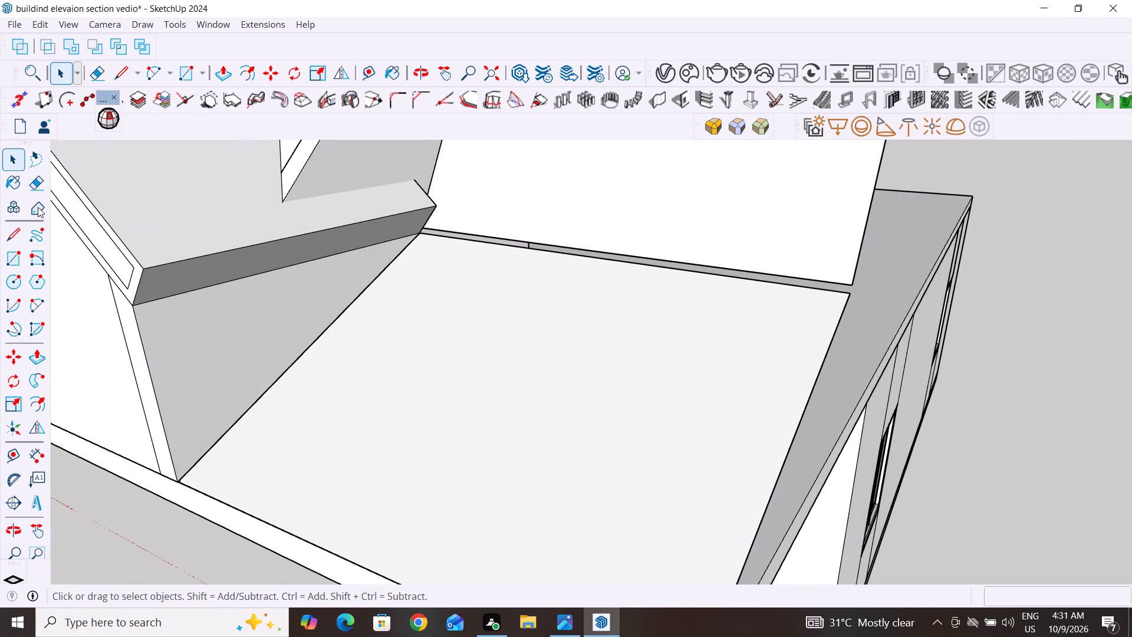
pyautogui.click(13, 255)
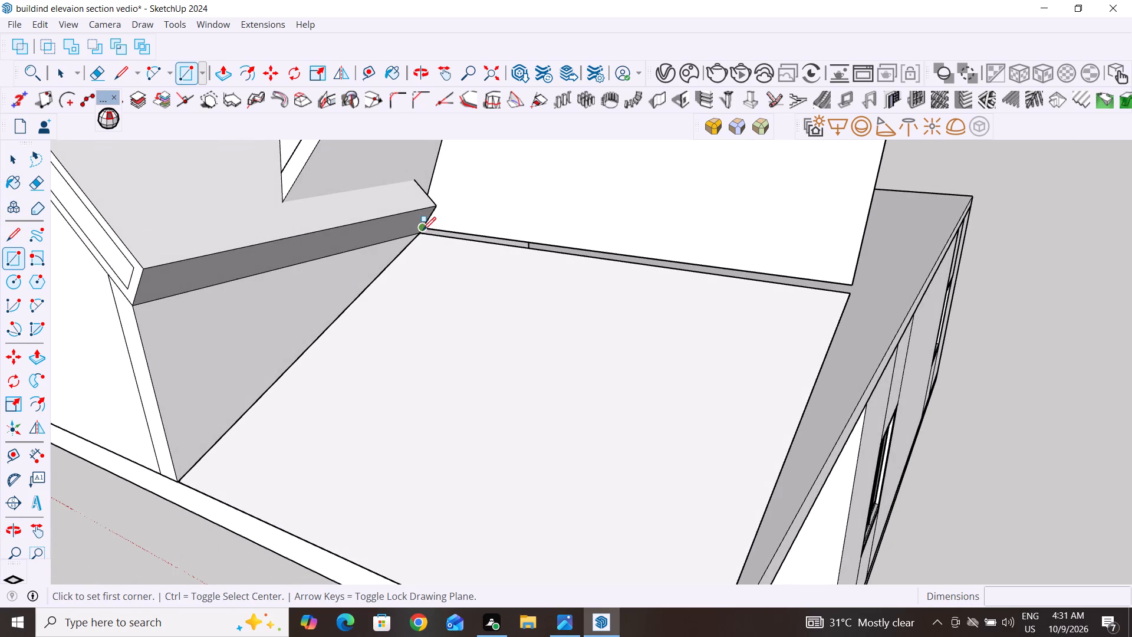
pyautogui.click(423, 230)
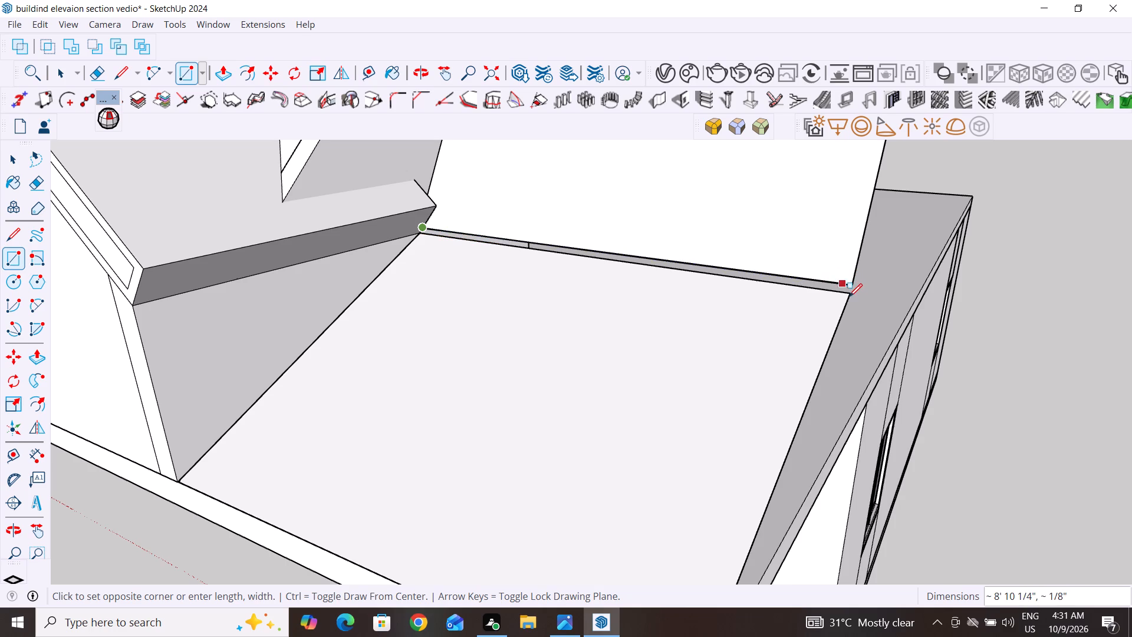
pyautogui.click(852, 297)
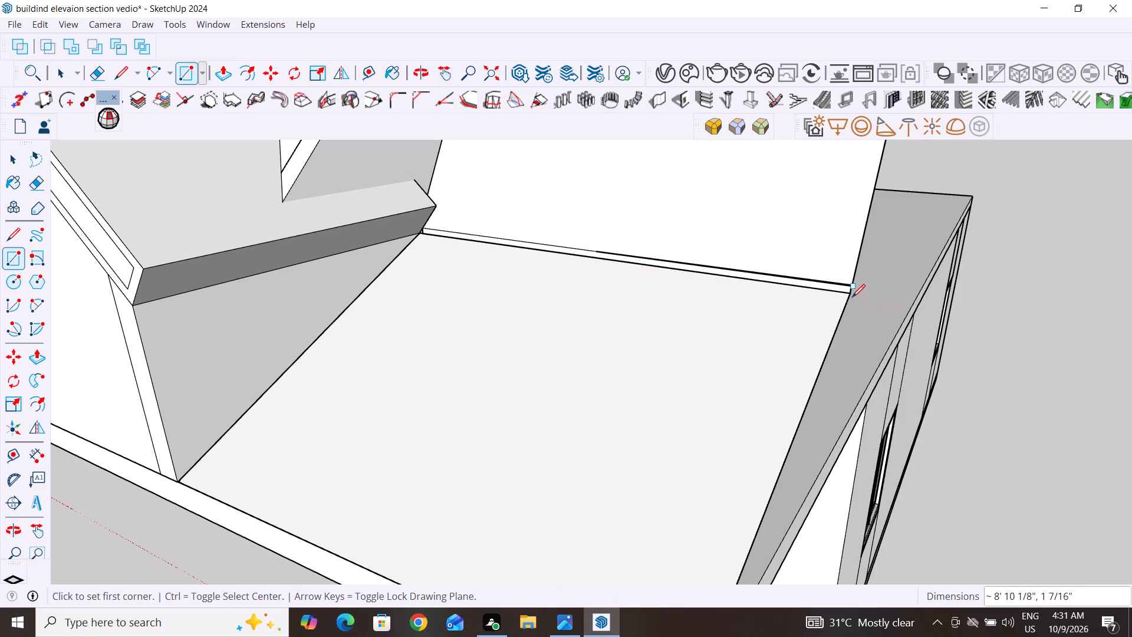
pyautogui.click(12, 160)
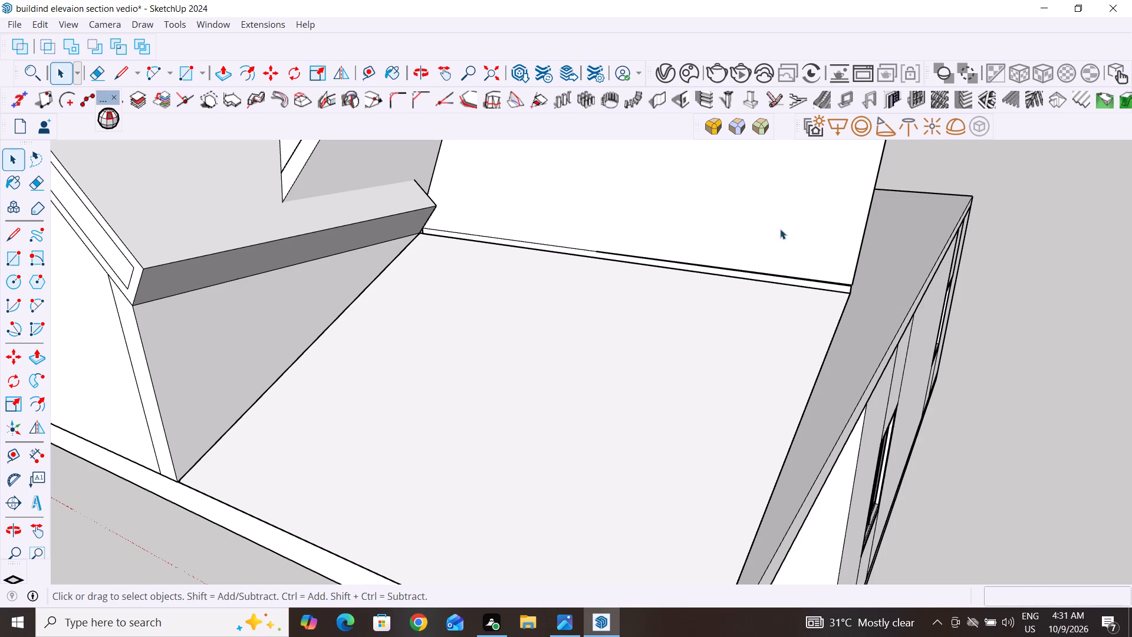
# Move the steep roof face's outer and lower edges together about 3/16" inward to line up with the strip's outer corner.
pyautogui.scroll(7, 836, 277)
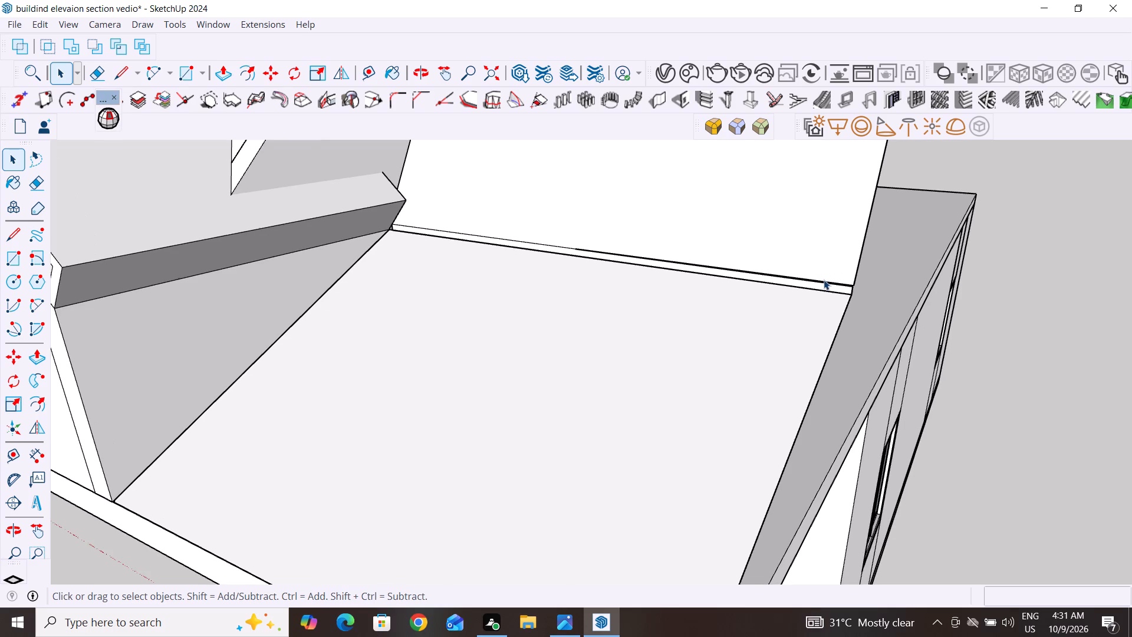
pyautogui.click(1043, 241)
pyautogui.scroll(16, 764, 306)
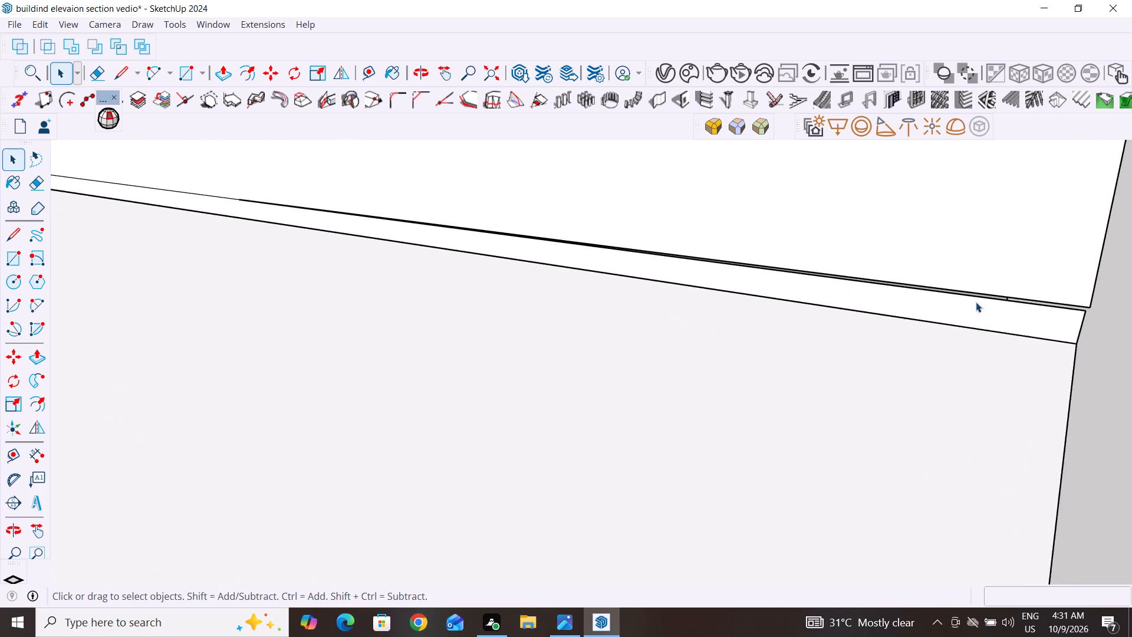
pyautogui.moveTo(1017, 301); pyautogui.dragTo(1034, 290, button='middle')
pyautogui.moveTo(1059, 310); pyautogui.dragTo(904, 251, button='middle')
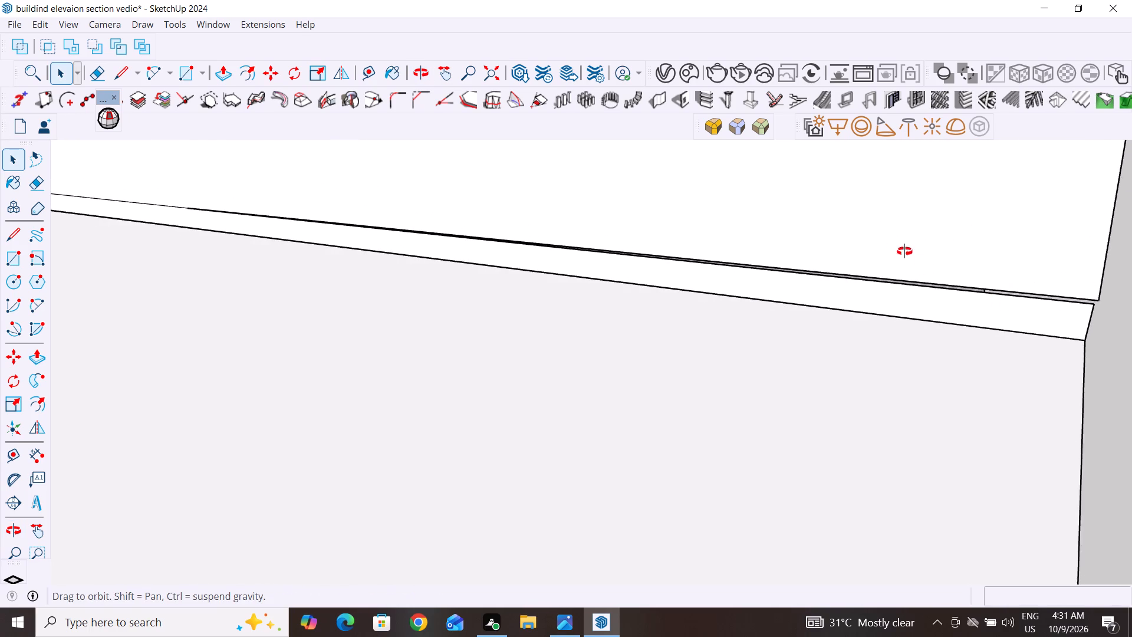
pyautogui.moveTo(904, 251); pyautogui.dragTo(892, 241, button='middle')
pyautogui.scroll(-2, 741, 348)
pyautogui.moveTo(910, 360); pyautogui.dragTo(831, 334, button='middle')
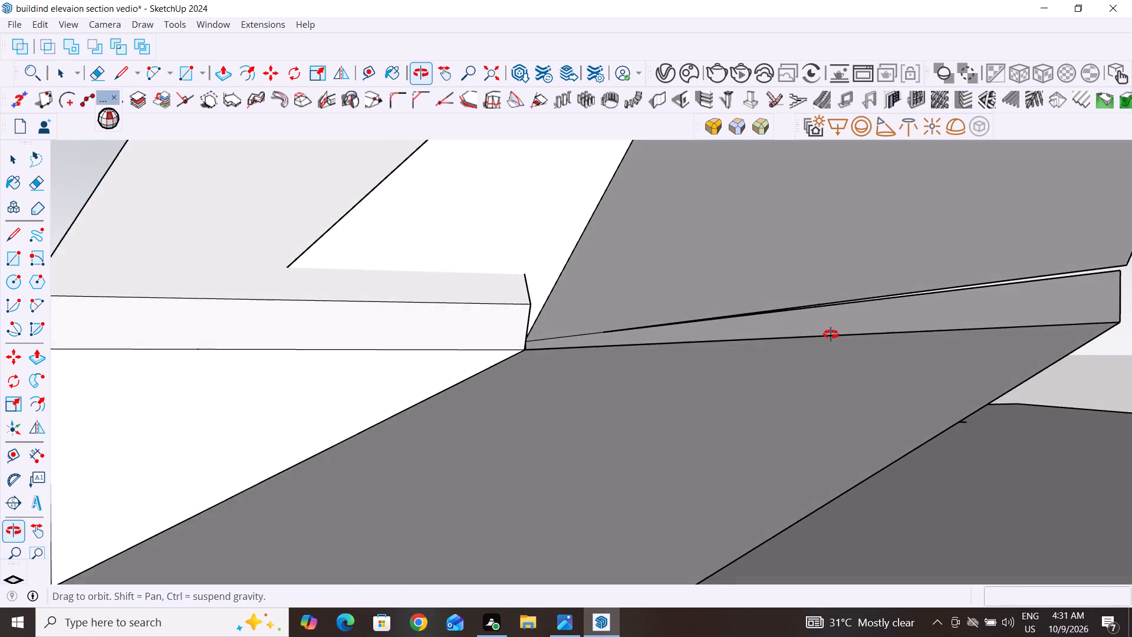
pyautogui.moveTo(831, 334); pyautogui.dragTo(827, 364, button='middle')
pyautogui.scroll(-4, 726, 412)
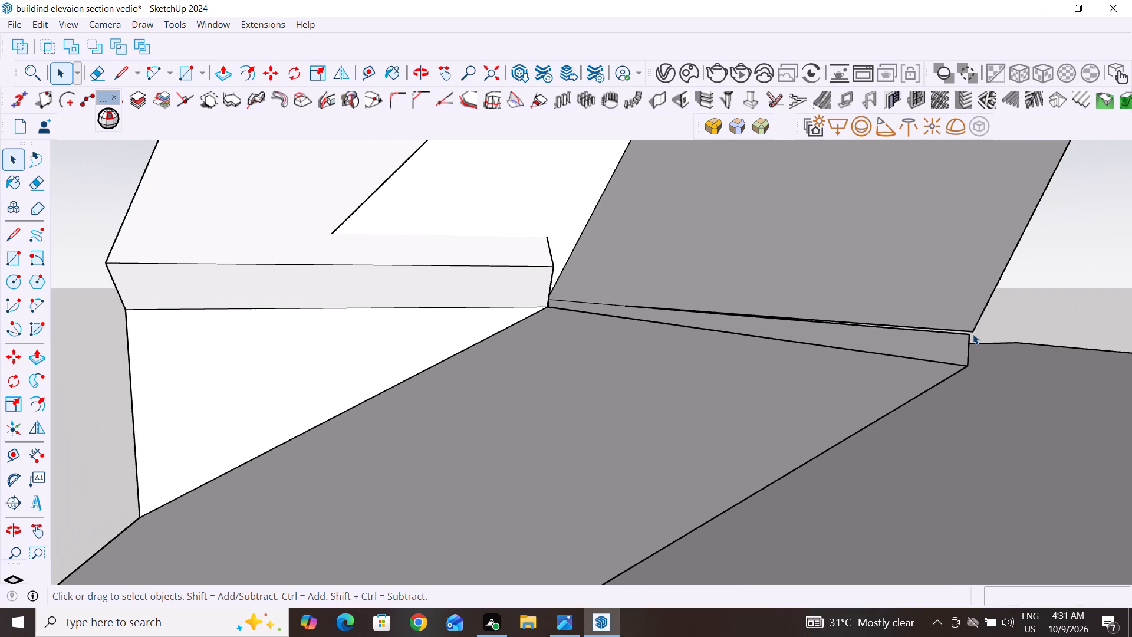
pyautogui.scroll(5, 972, 334)
pyautogui.scroll(-5, 972, 334)
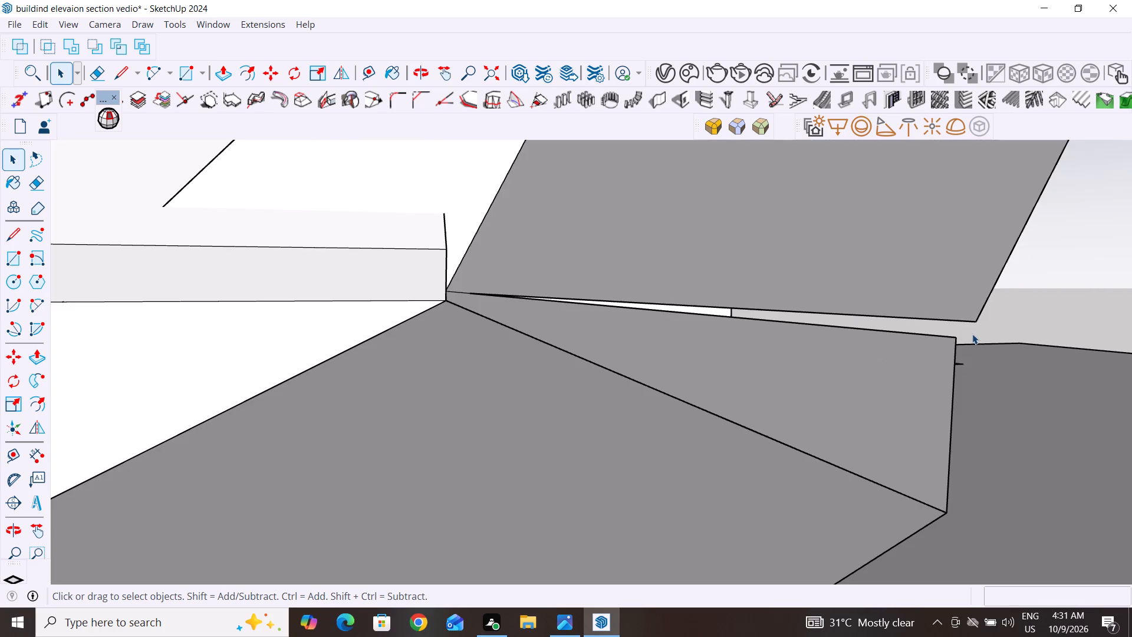
pyautogui.click(976, 321)
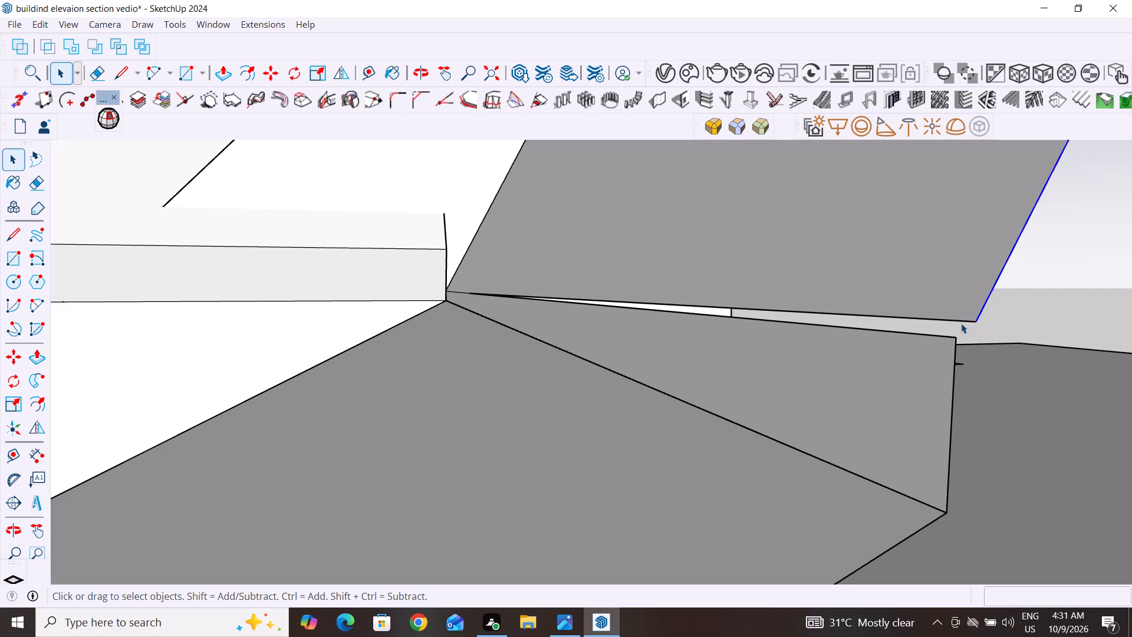
pyautogui.keyDown('ctrl'); pyautogui.click(965, 320); pyautogui.keyUp('ctrl')
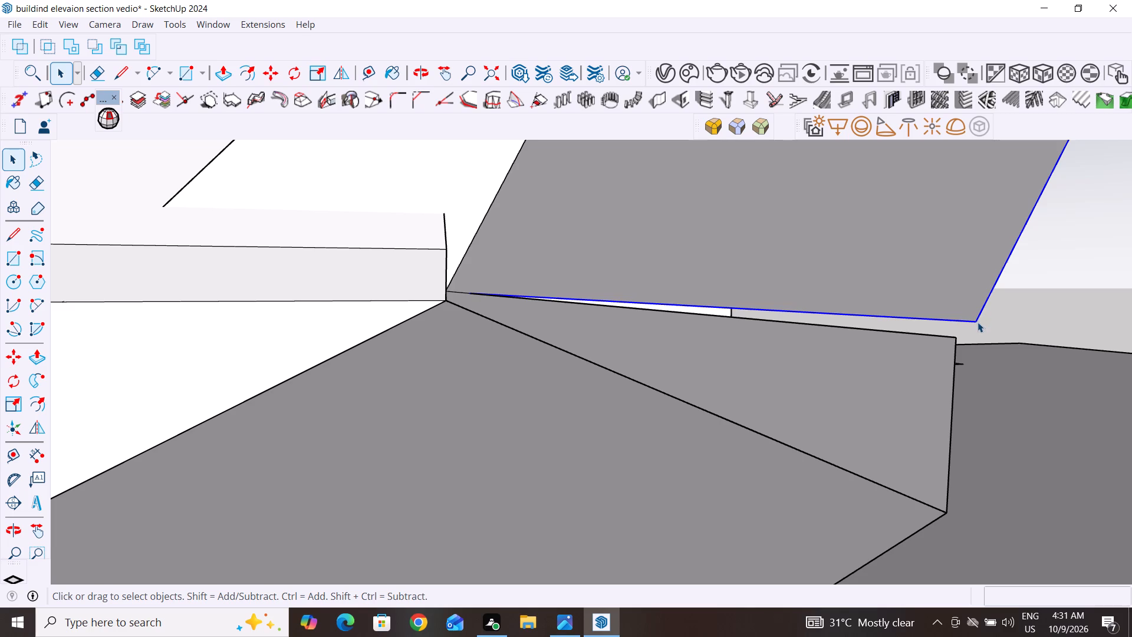
pyautogui.press('m')
pyautogui.click(978, 322)
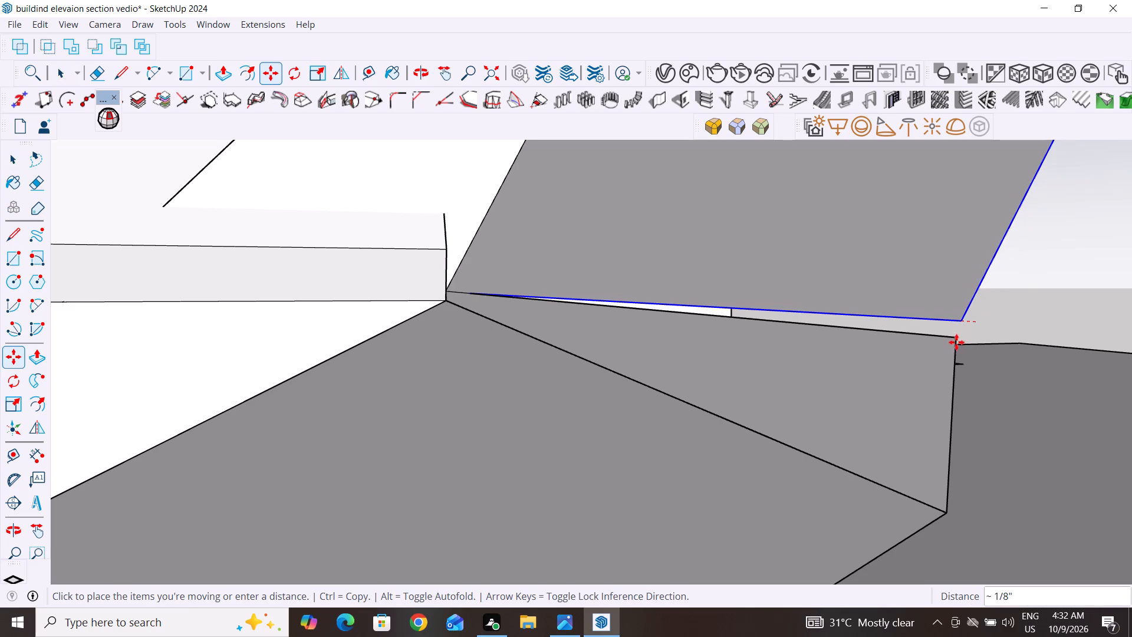
pyautogui.click(955, 343)
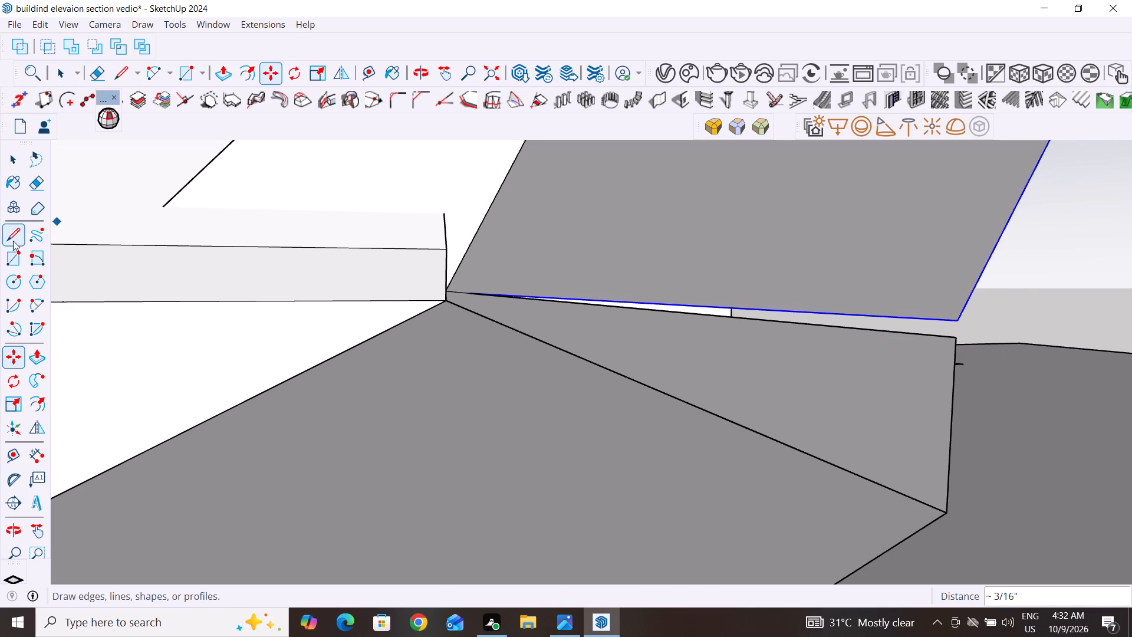
# Delete the steep roof face's lower edge above the strip.
pyautogui.click(11, 160)
pyautogui.click(900, 319)
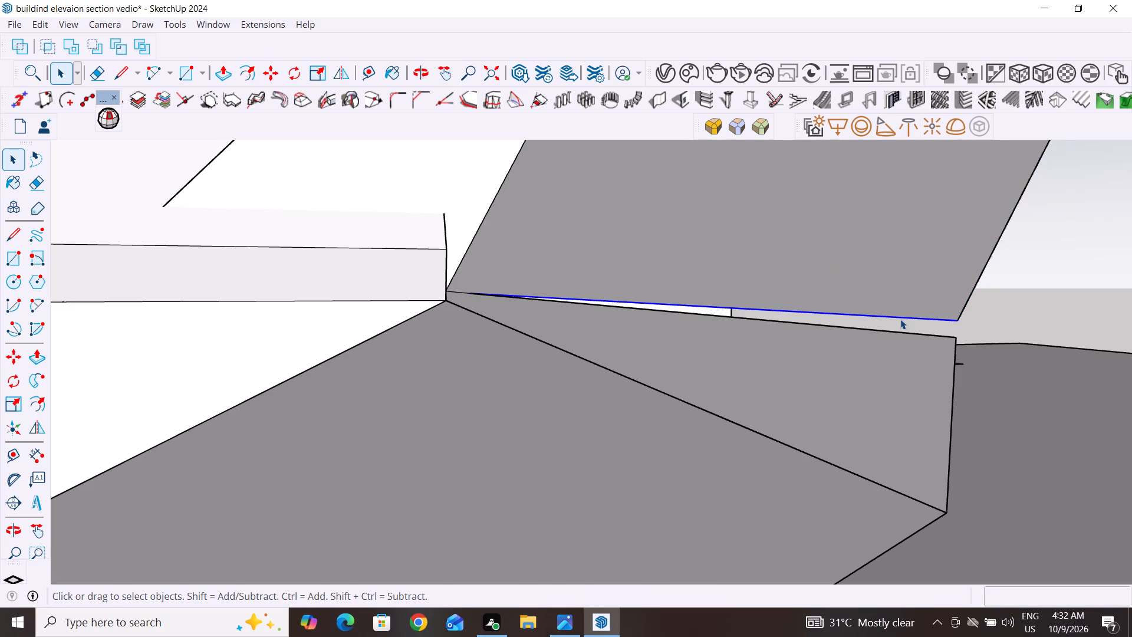
pyautogui.press('Delete')
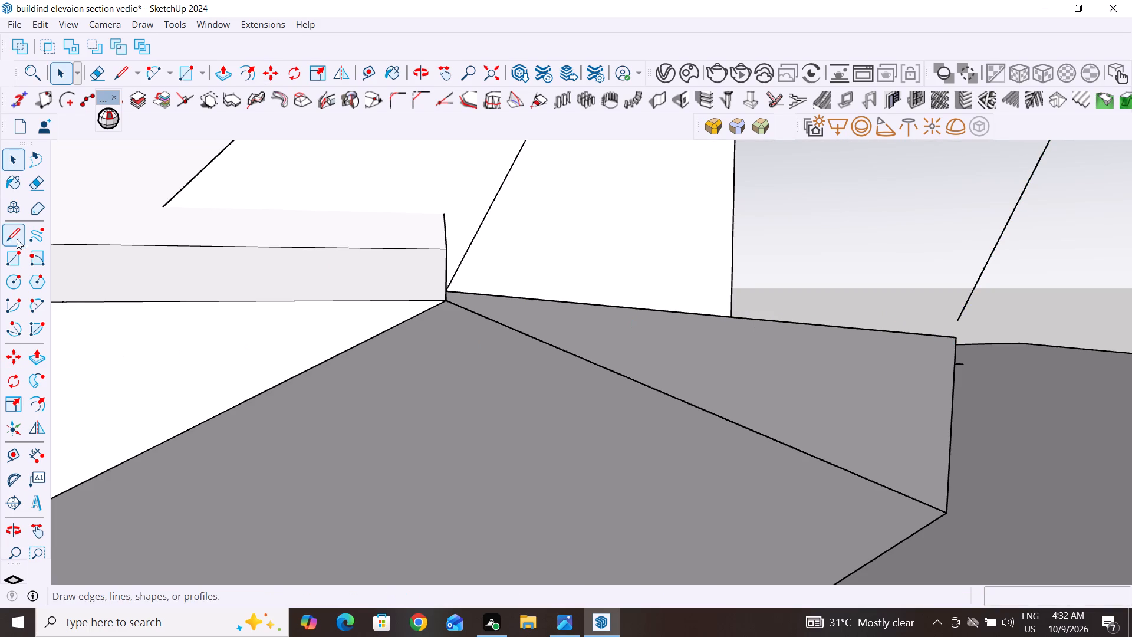
# Draw a line about 3/16" long from the strip's outer corner to the steep face's outer edge, and redraw its lower edge about 8' 10 1/16" long.
pyautogui.click(9, 235)
pyautogui.click(955, 339)
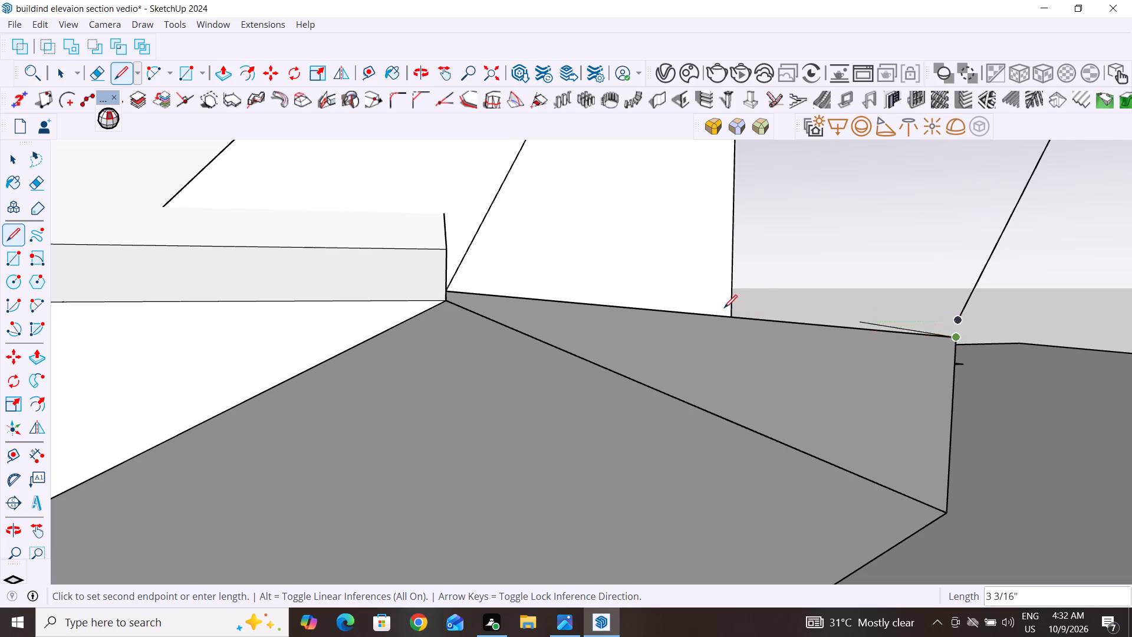
pyautogui.click(953, 323)
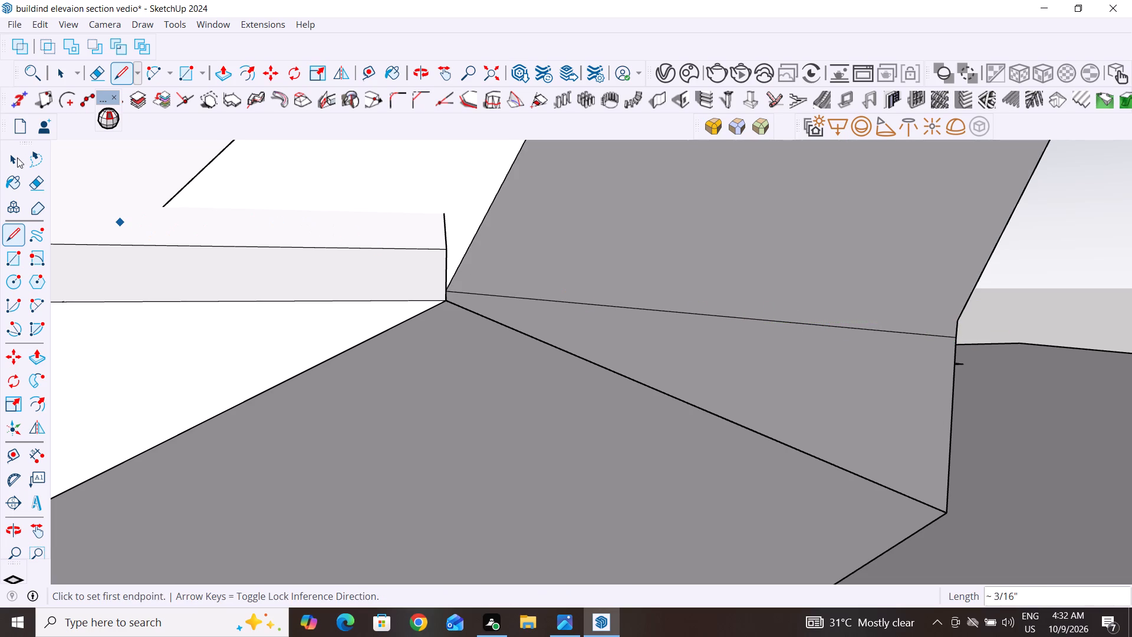
pyautogui.click(447, 290)
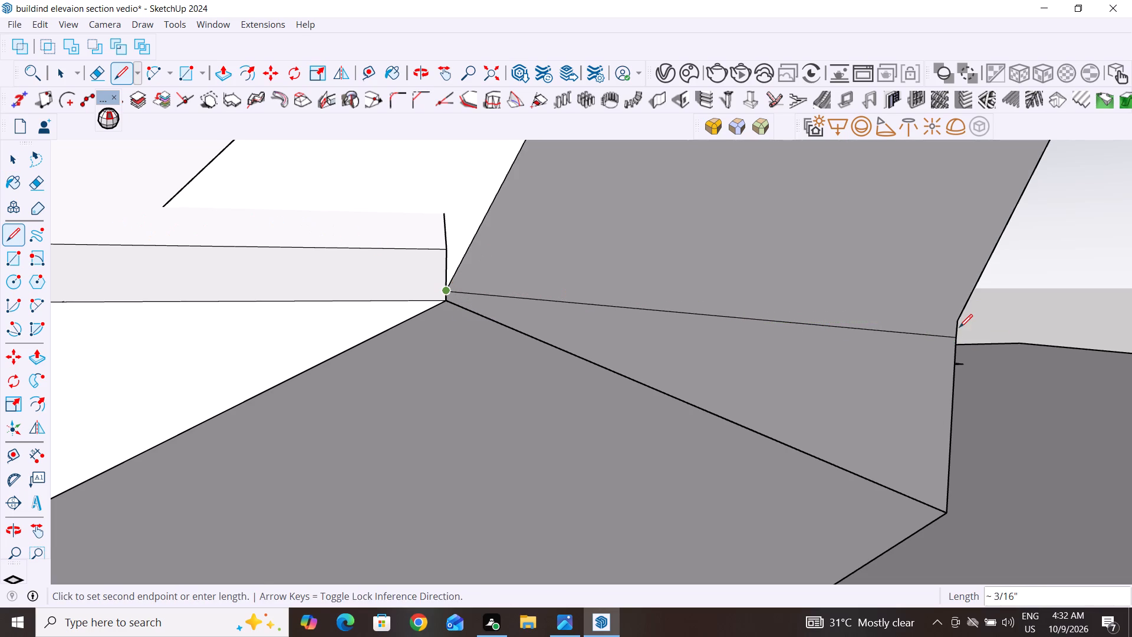
pyautogui.click(959, 327)
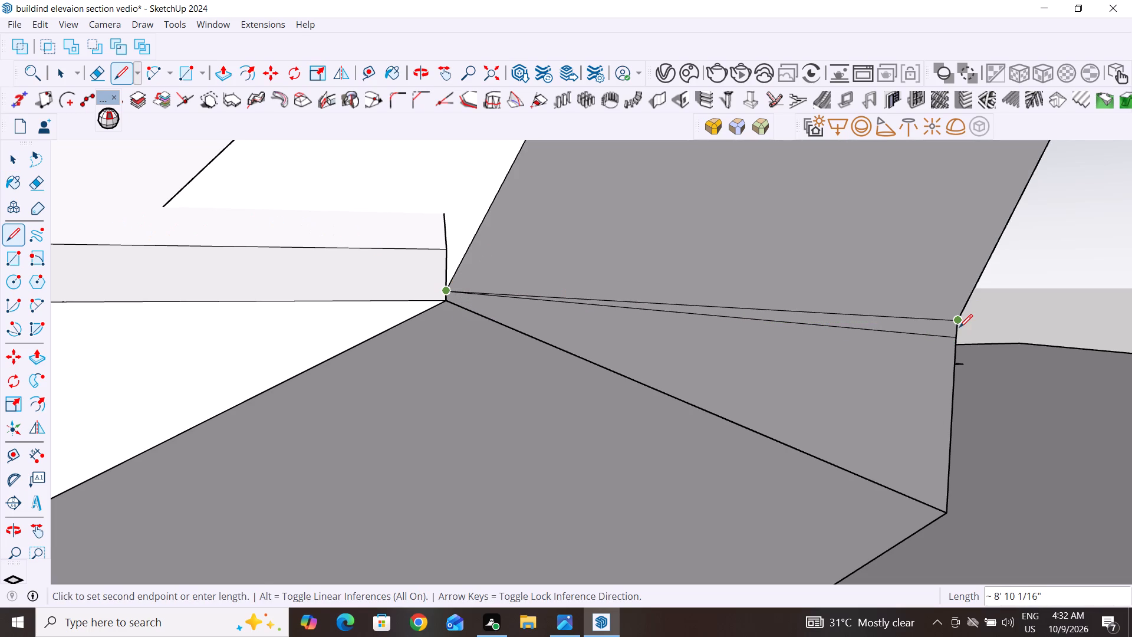
pyautogui.click(14, 159)
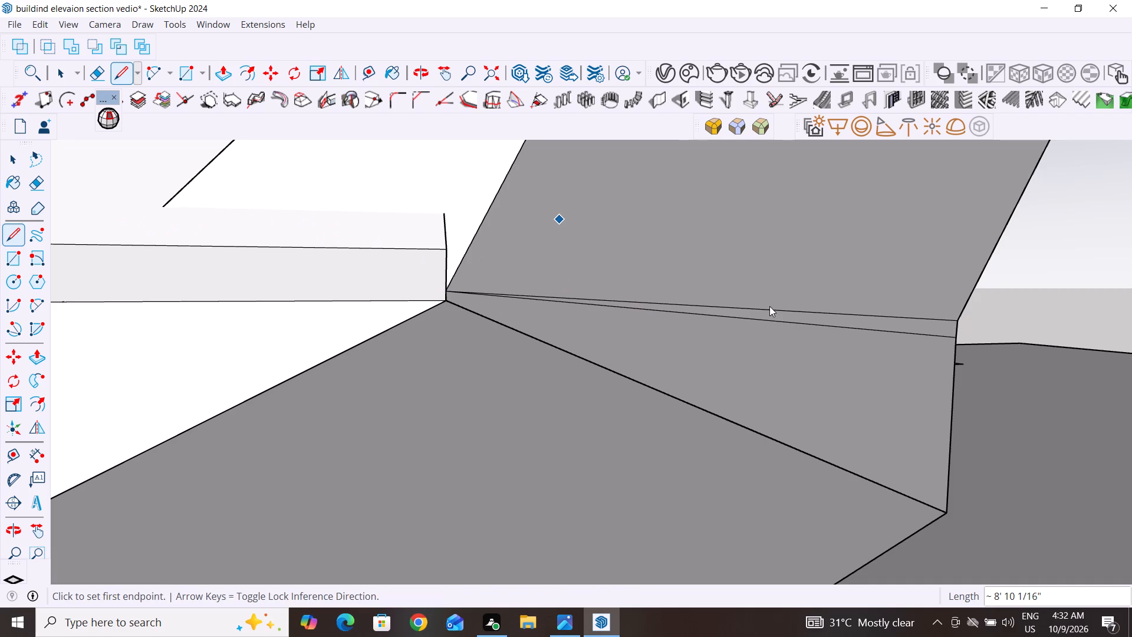
# Delete the strip's upper edge just below the steep roof face's redrawn lower edge.
pyautogui.scroll(-11, 968, 485)
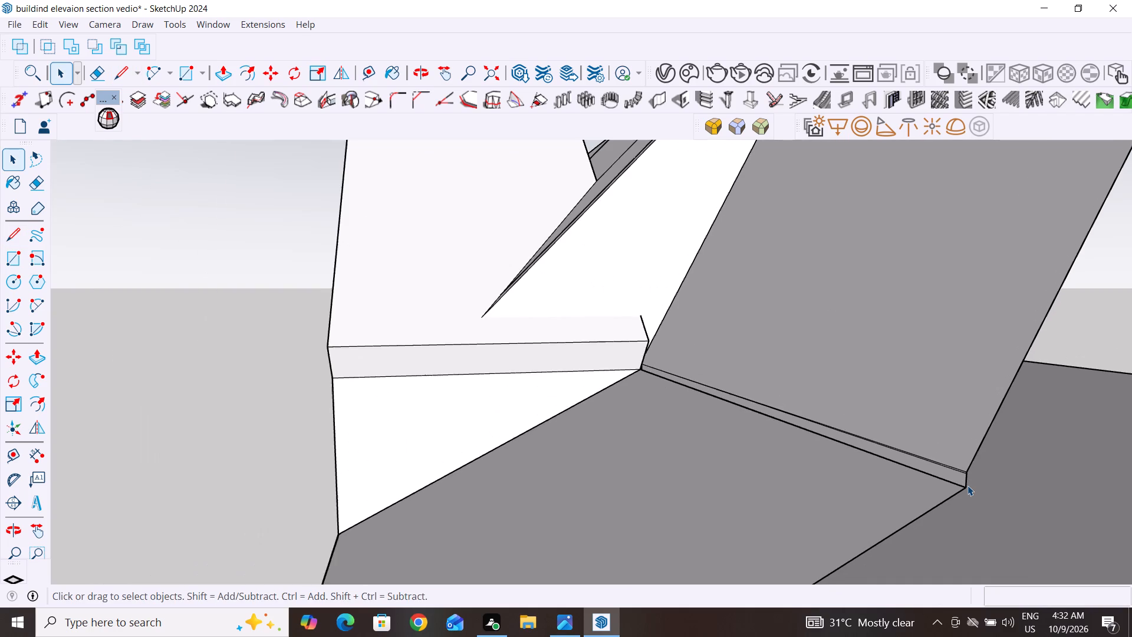
pyautogui.scroll(11, 968, 485)
pyautogui.scroll(-3, 968, 485)
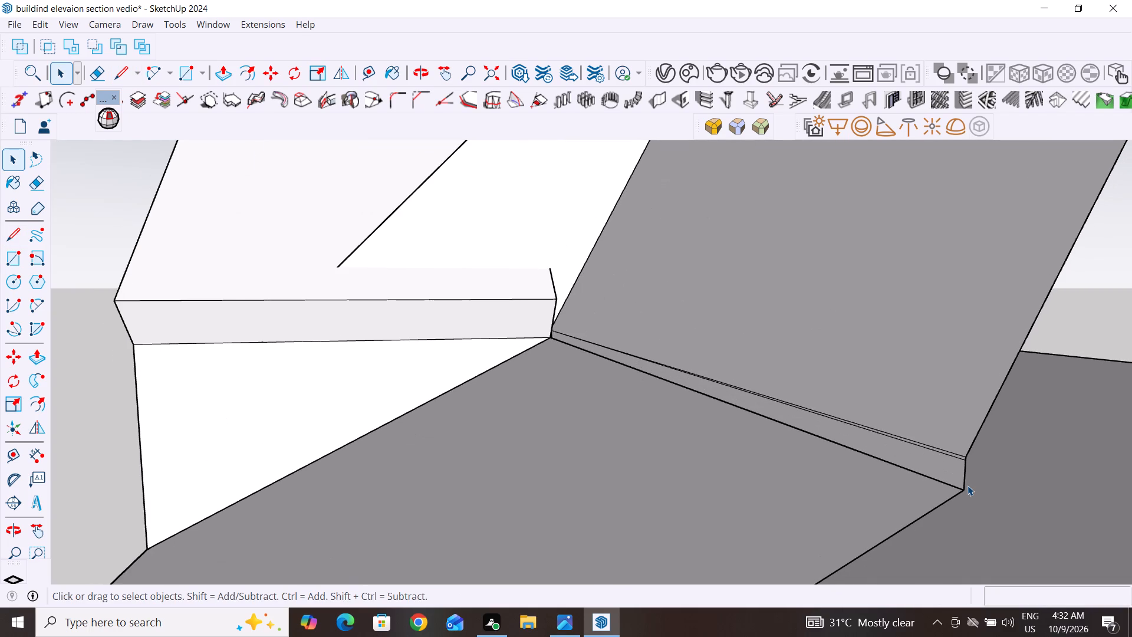
pyautogui.scroll(-2, 968, 485)
pyautogui.scroll(10, 963, 472)
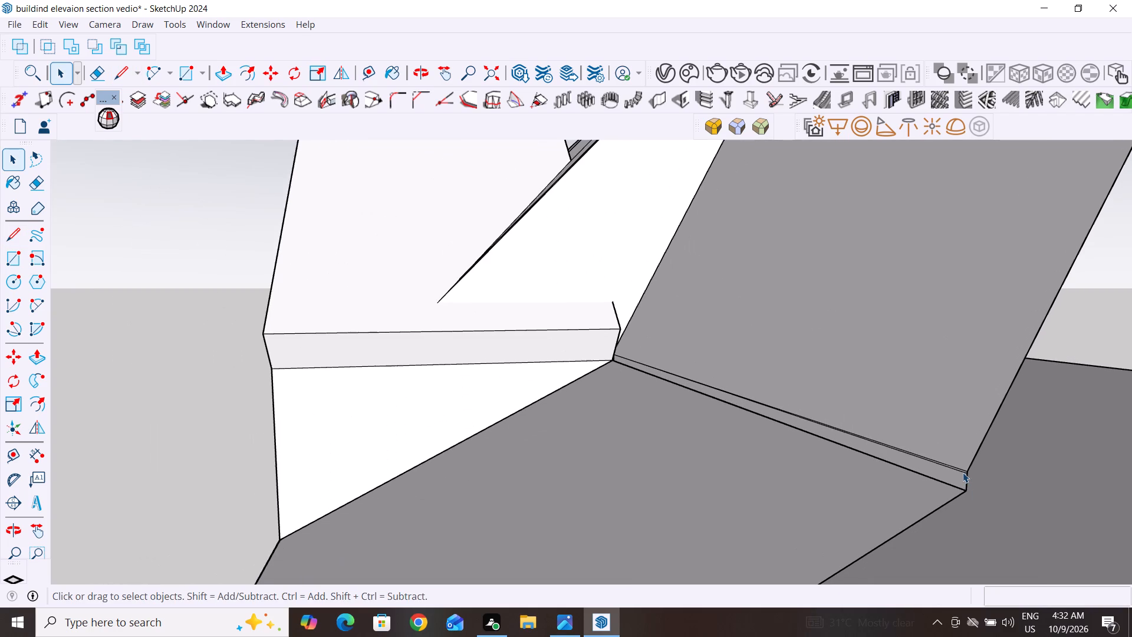
pyautogui.scroll(16, 967, 475)
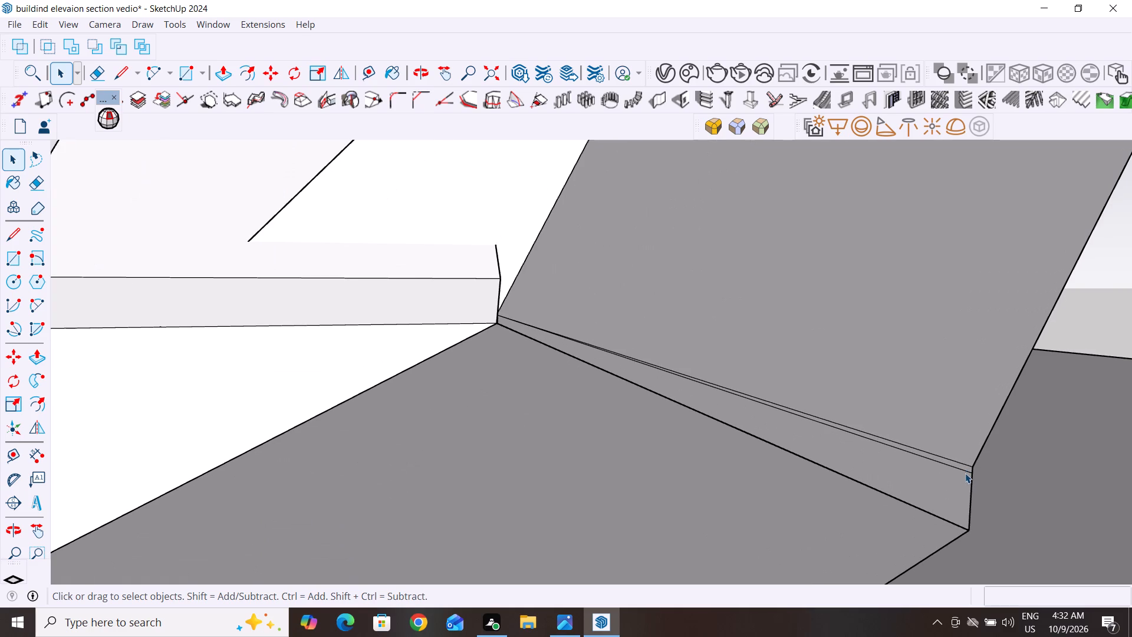
pyautogui.click(968, 472)
pyautogui.press('Delete')
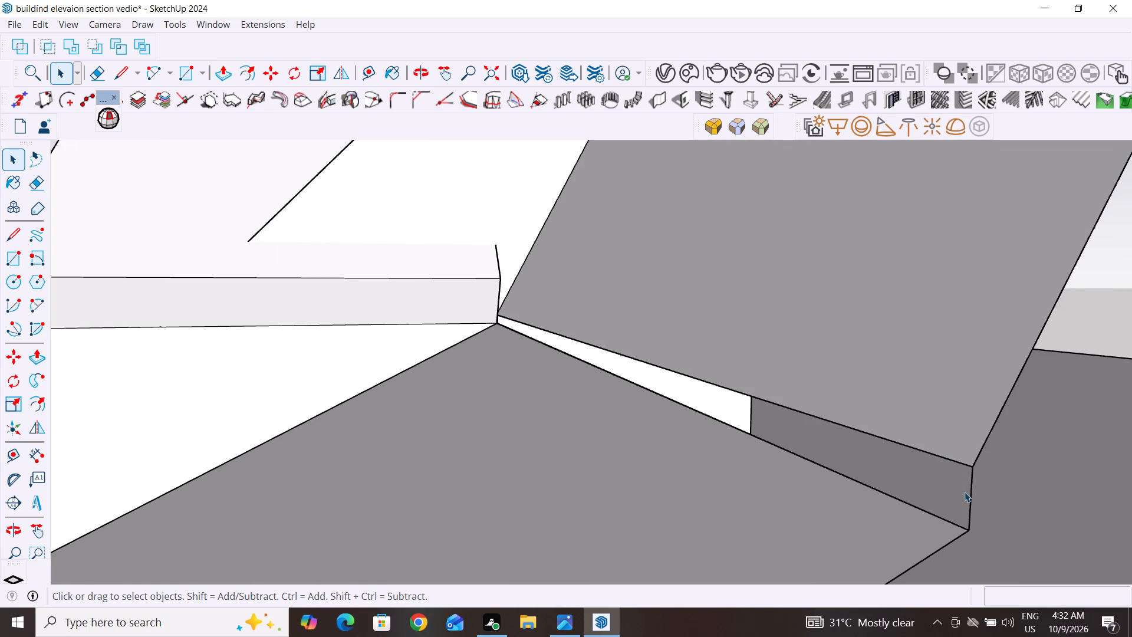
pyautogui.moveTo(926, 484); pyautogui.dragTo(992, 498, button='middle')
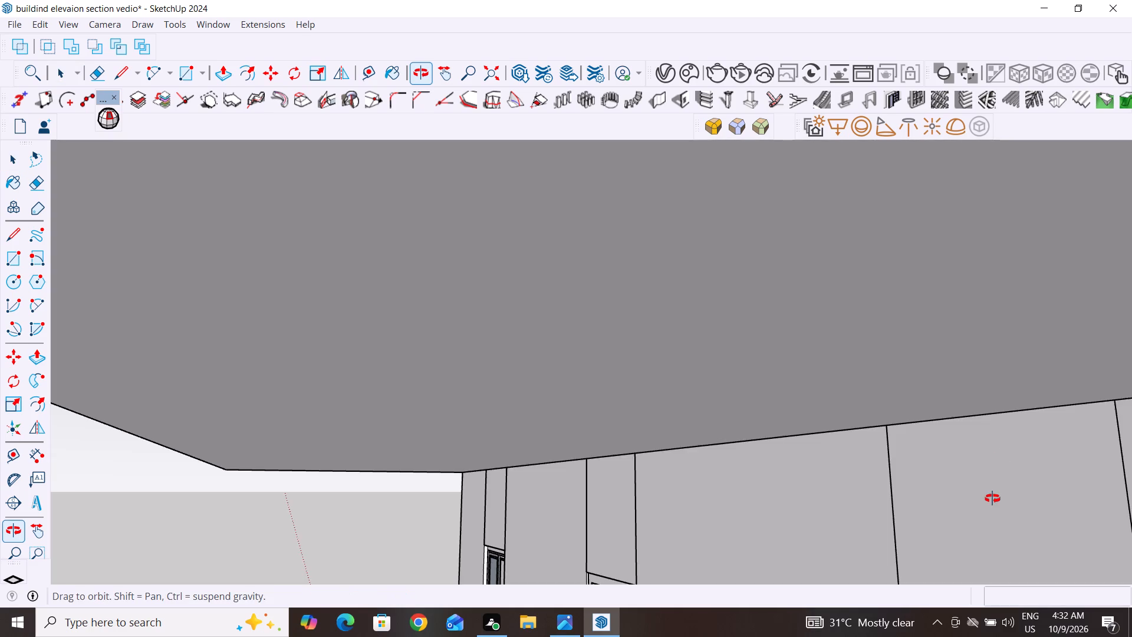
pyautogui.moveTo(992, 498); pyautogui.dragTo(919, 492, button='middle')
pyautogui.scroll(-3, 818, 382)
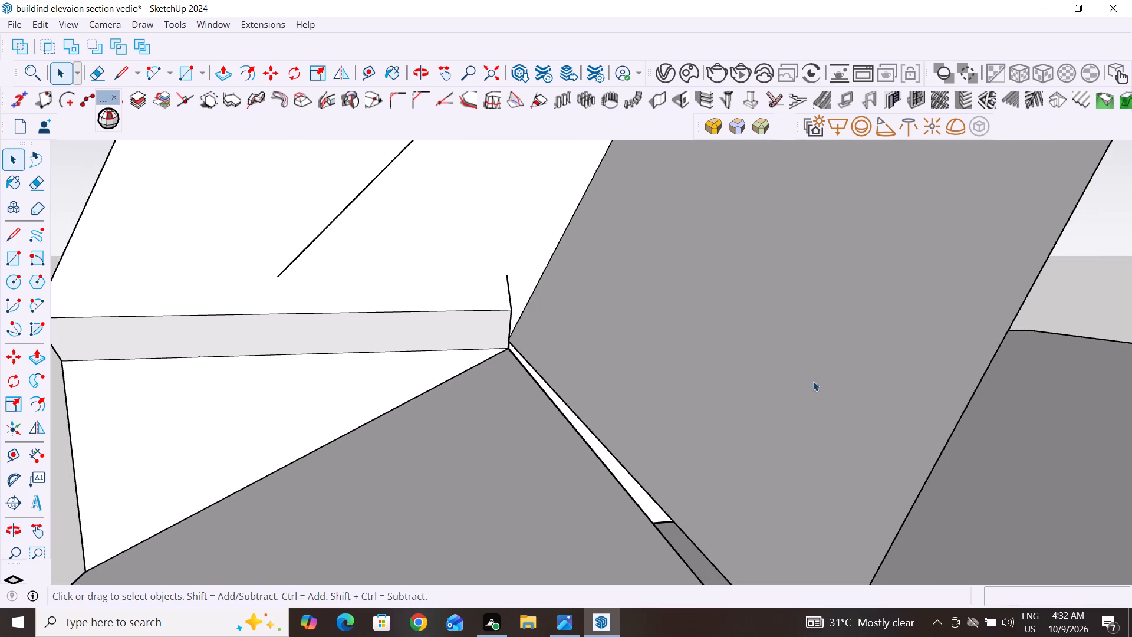
# Close the narrow gap under the steep roof face with a rectangle about 8' 10 1/8" by 1 7/16", drawn between the strip's opposite corners.
pyautogui.scroll(-4, 803, 336)
pyautogui.scroll(-3, 870, 381)
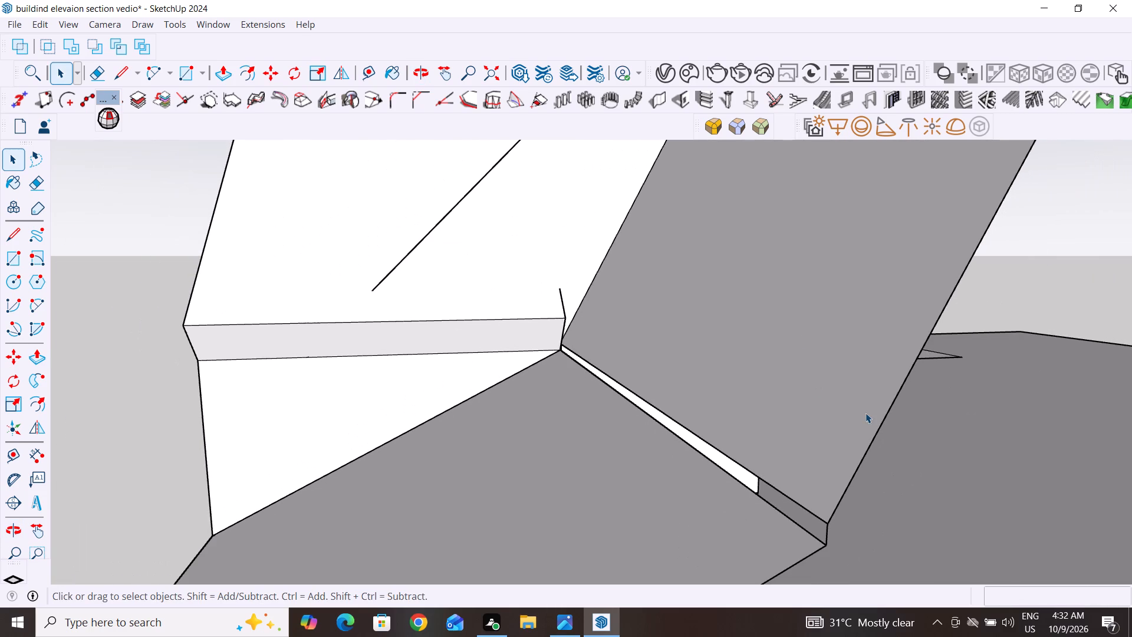
pyautogui.click(9, 265)
pyautogui.click(827, 546)
pyautogui.scroll(5, 574, 359)
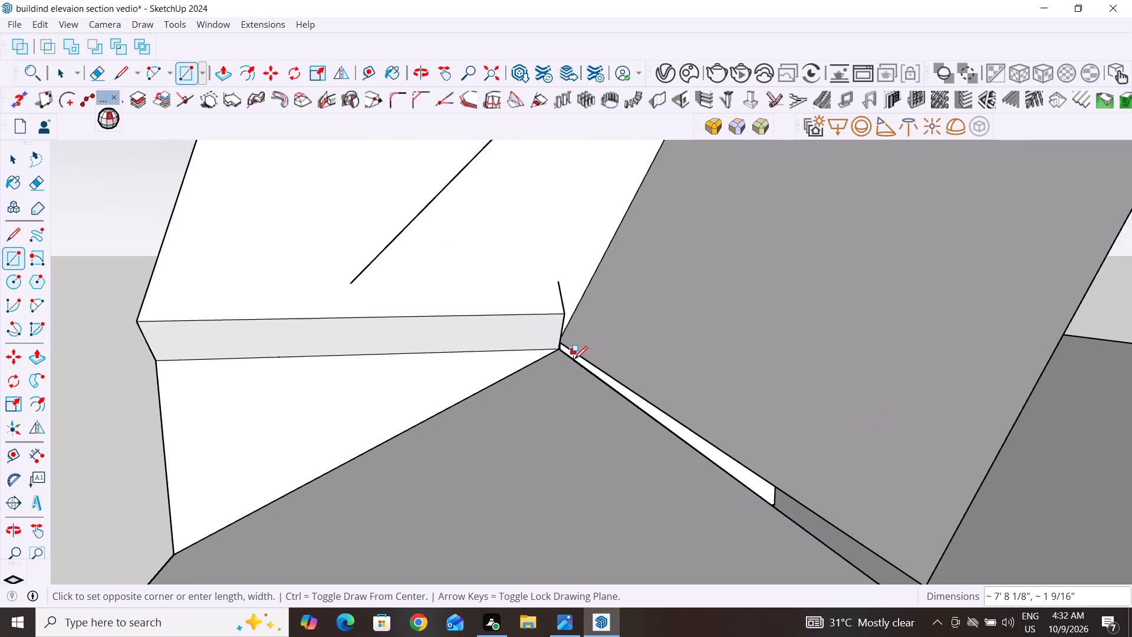
pyautogui.scroll(9, 568, 347)
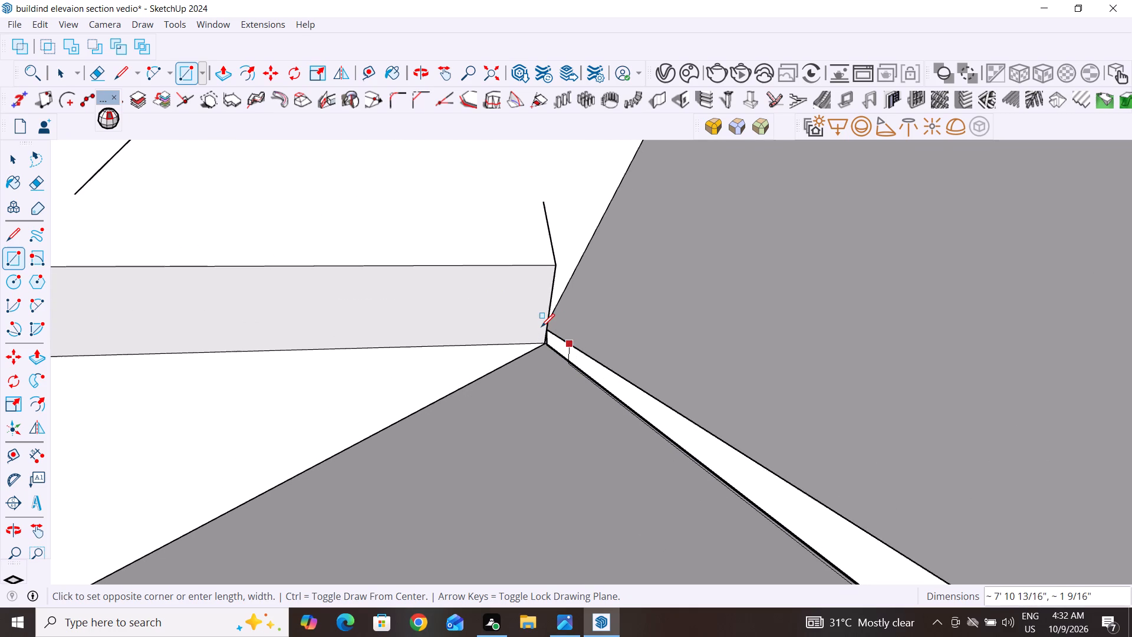
pyautogui.click(541, 327)
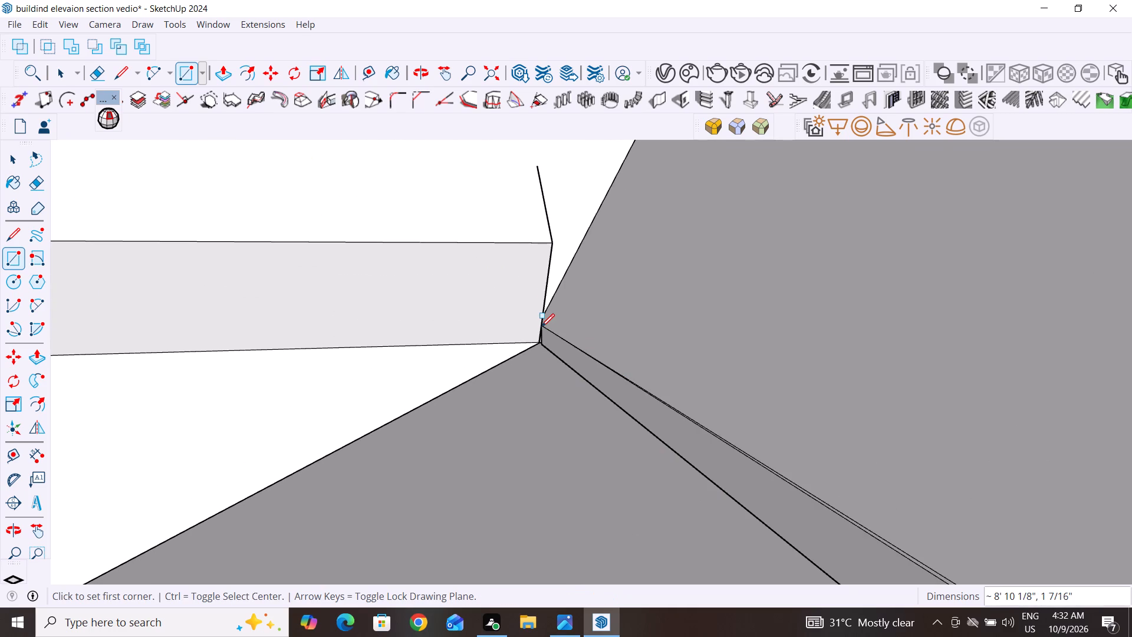
# Examine the closed roof joint from several angles and the whole front elevation of the house.
pyautogui.scroll(-17, 541, 327)
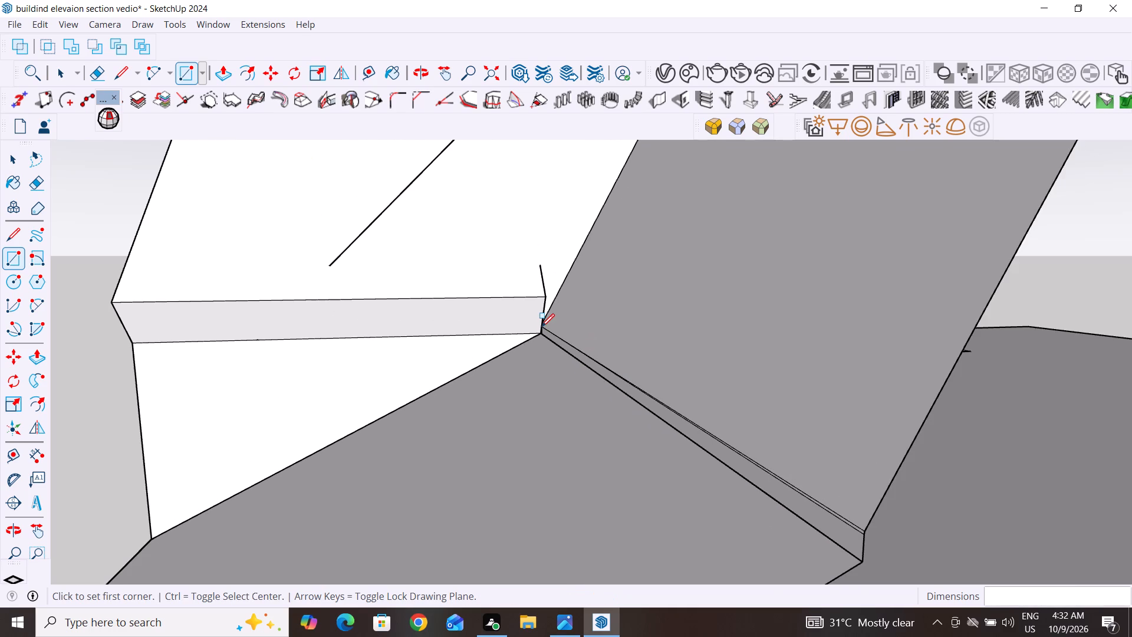
pyautogui.scroll(-8, 541, 327)
pyautogui.moveTo(386, 392); pyautogui.dragTo(379, 386, button='middle')
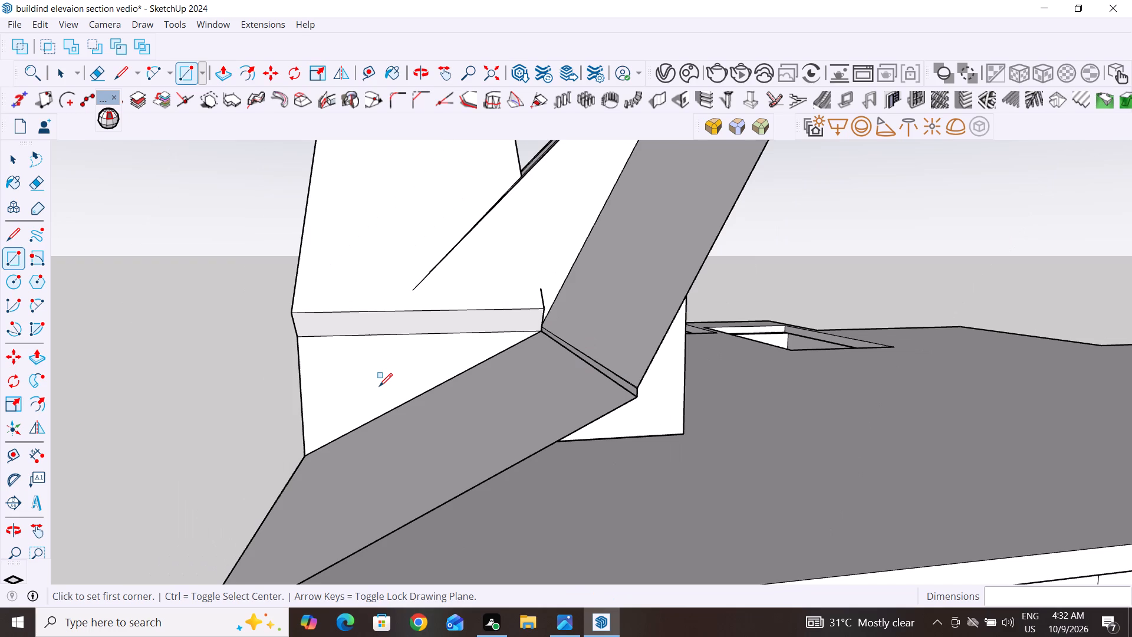
pyautogui.moveTo(379, 386); pyautogui.dragTo(604, 403, button='middle')
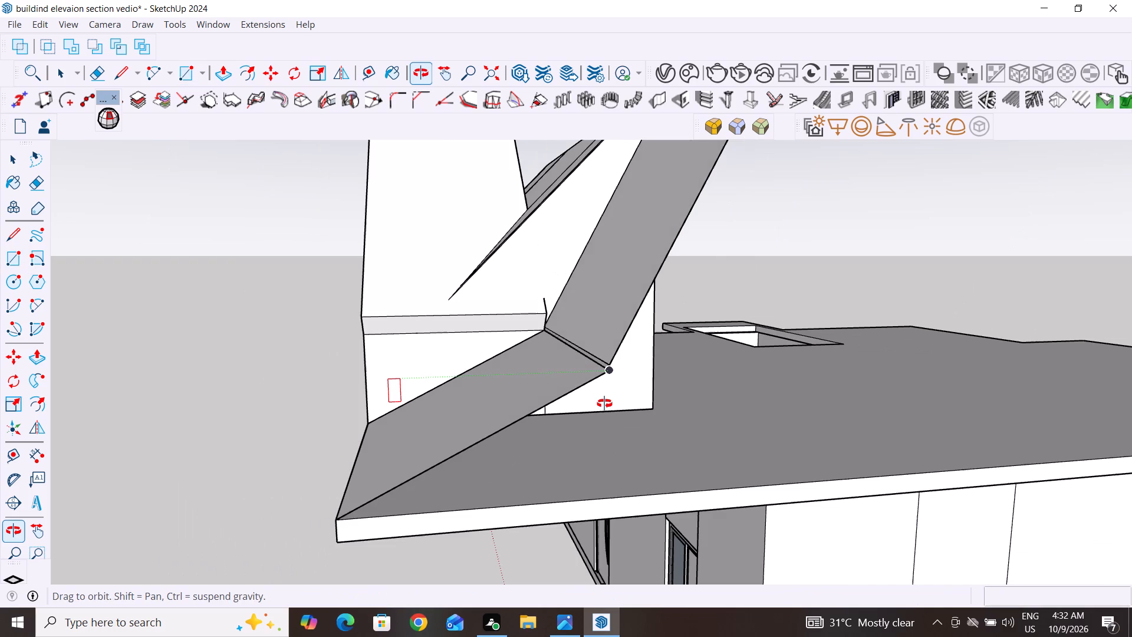
pyautogui.moveTo(604, 403); pyautogui.dragTo(790, 420, button='middle')
pyautogui.scroll(-5, 577, 409)
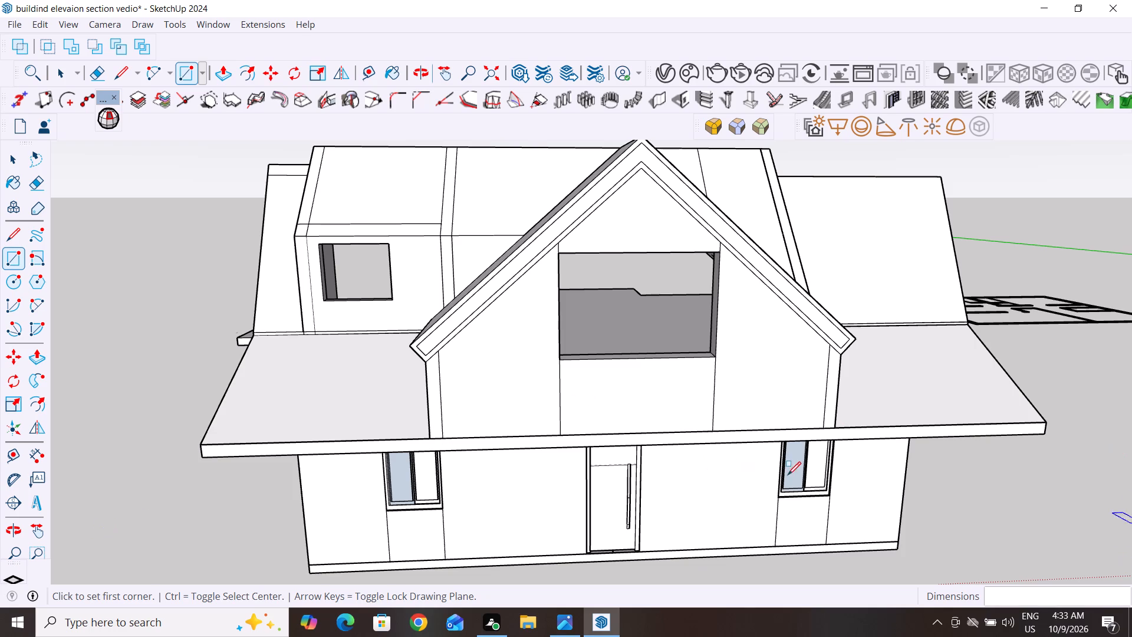
pyautogui.scroll(-1, 713, 501)
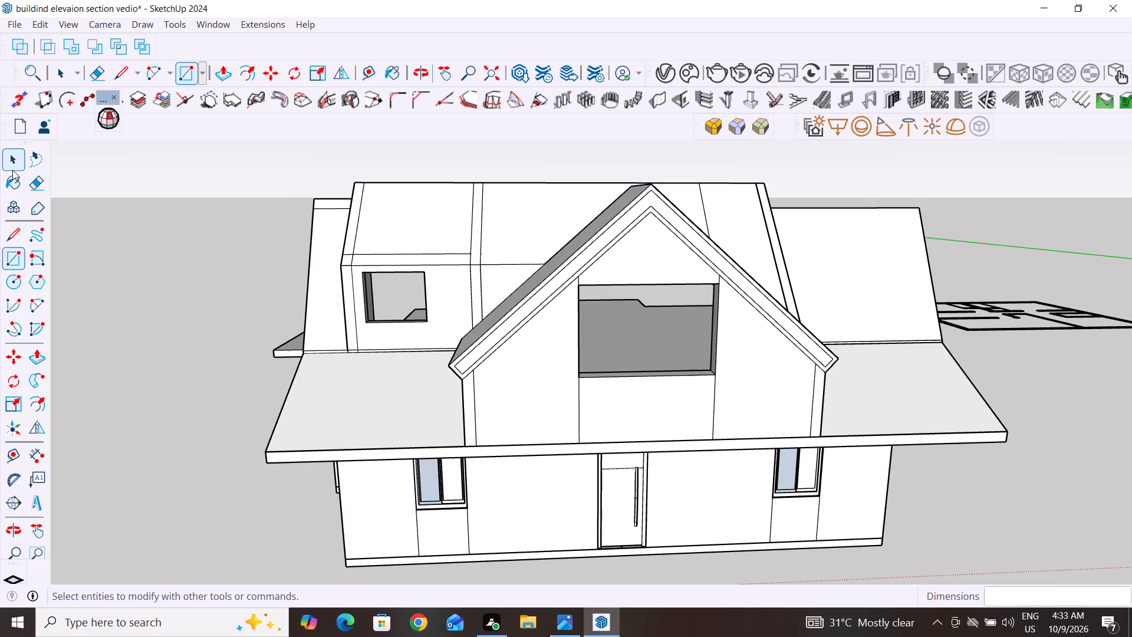
# Save the house model under its existing file name.
pyautogui.click(12, 170)
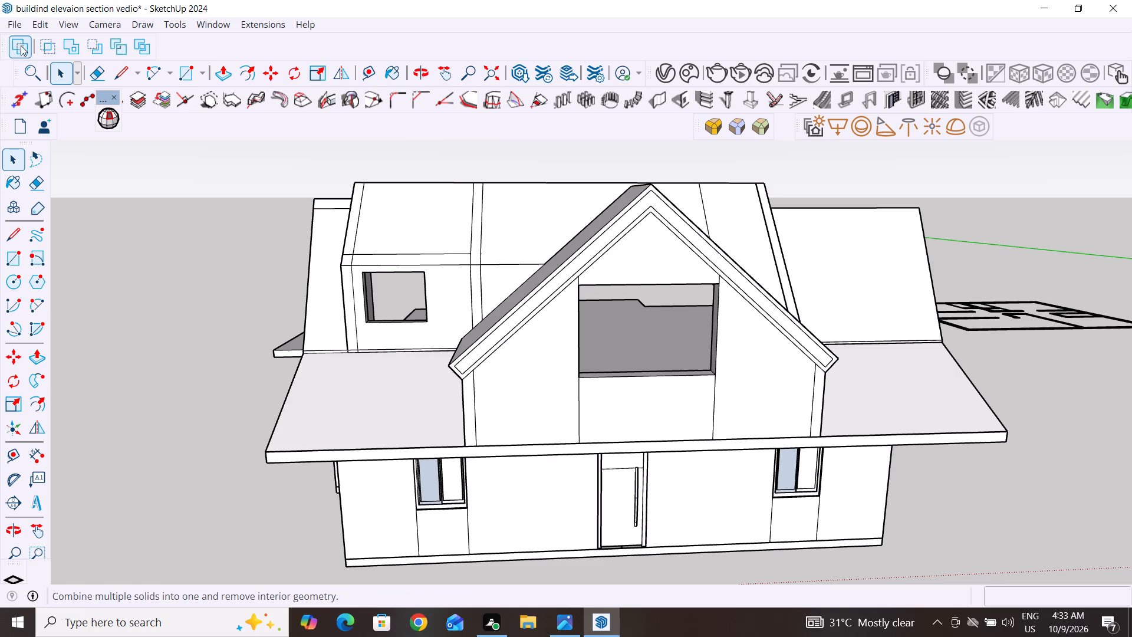
pyautogui.click(17, 28)
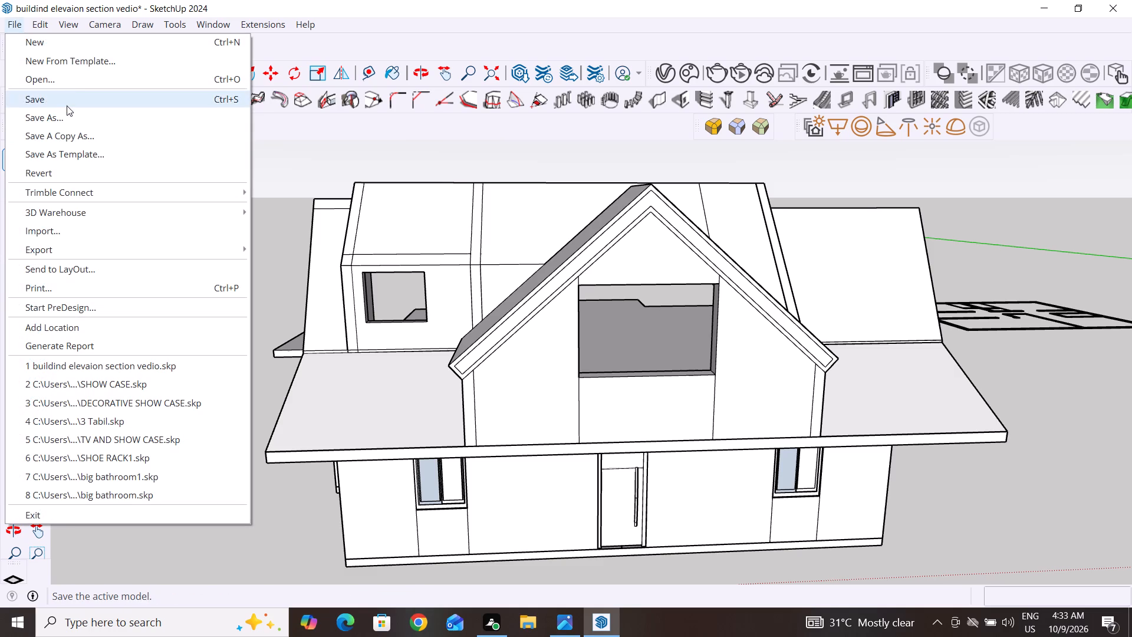
pyautogui.click(67, 106)
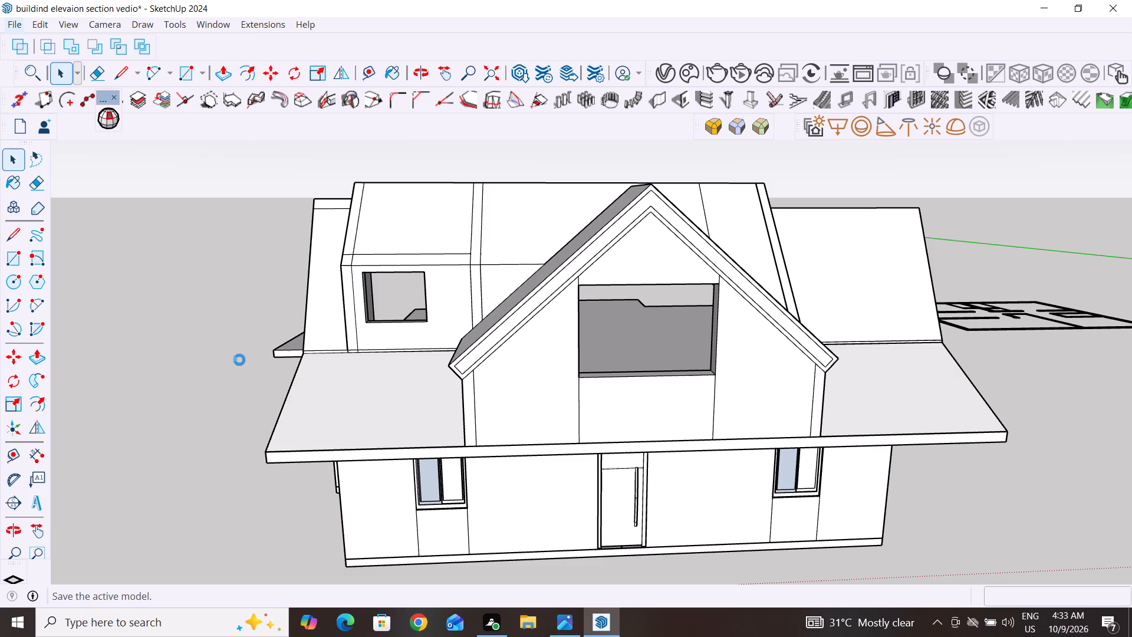
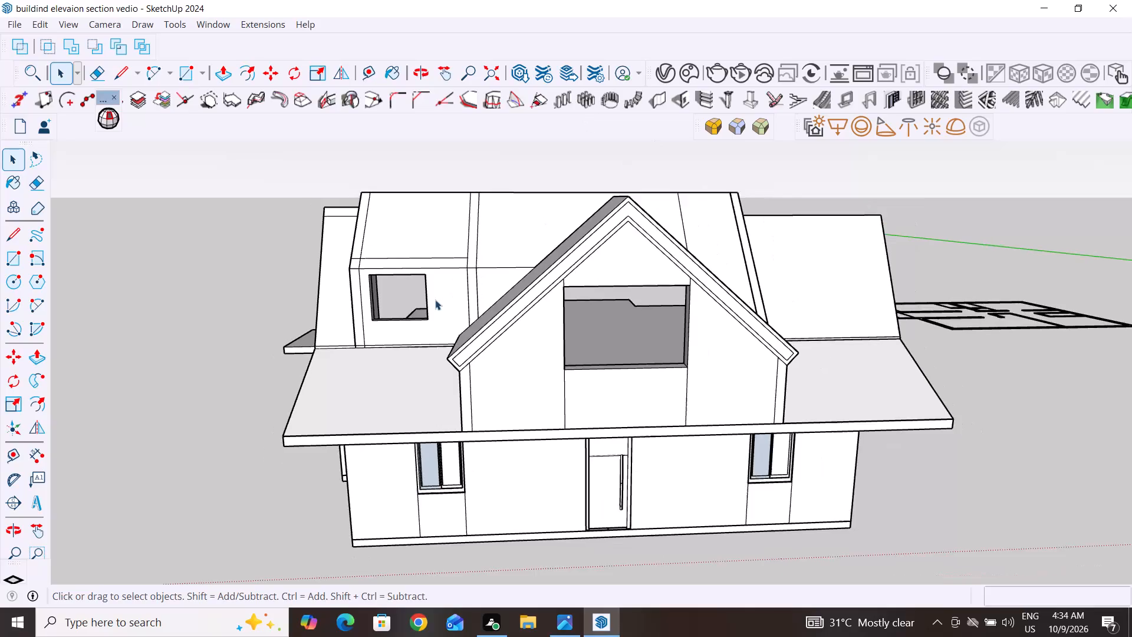
# Unhide all hidden objects in the house model.
pyautogui.scroll(-4, 435, 300)
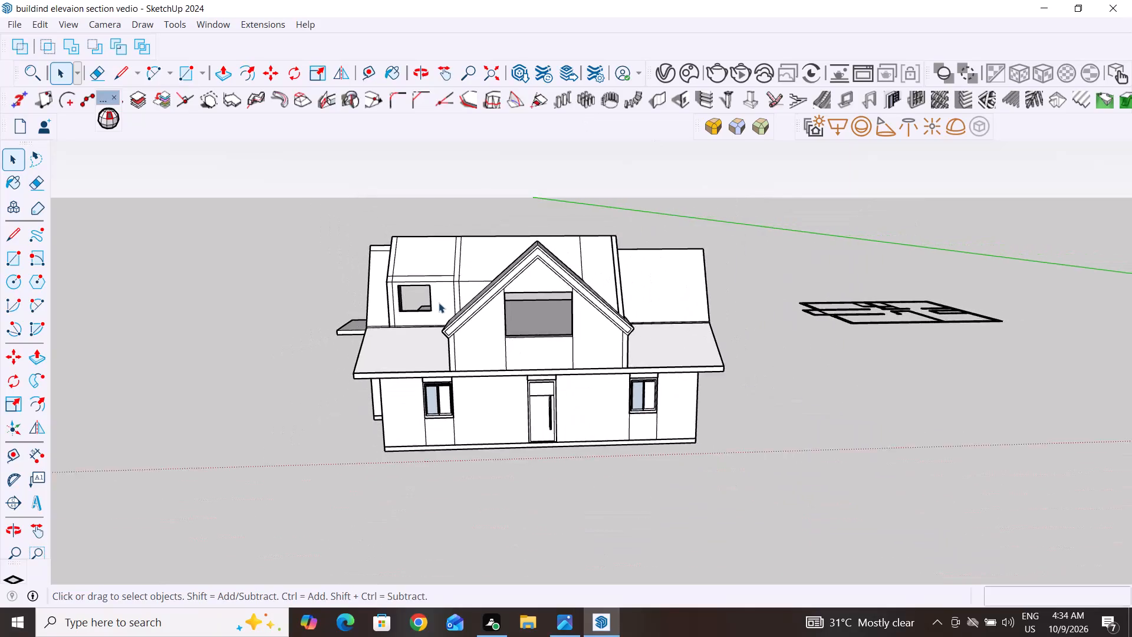
pyautogui.moveTo(659, 337); pyautogui.dragTo(443, 290, button='middle')
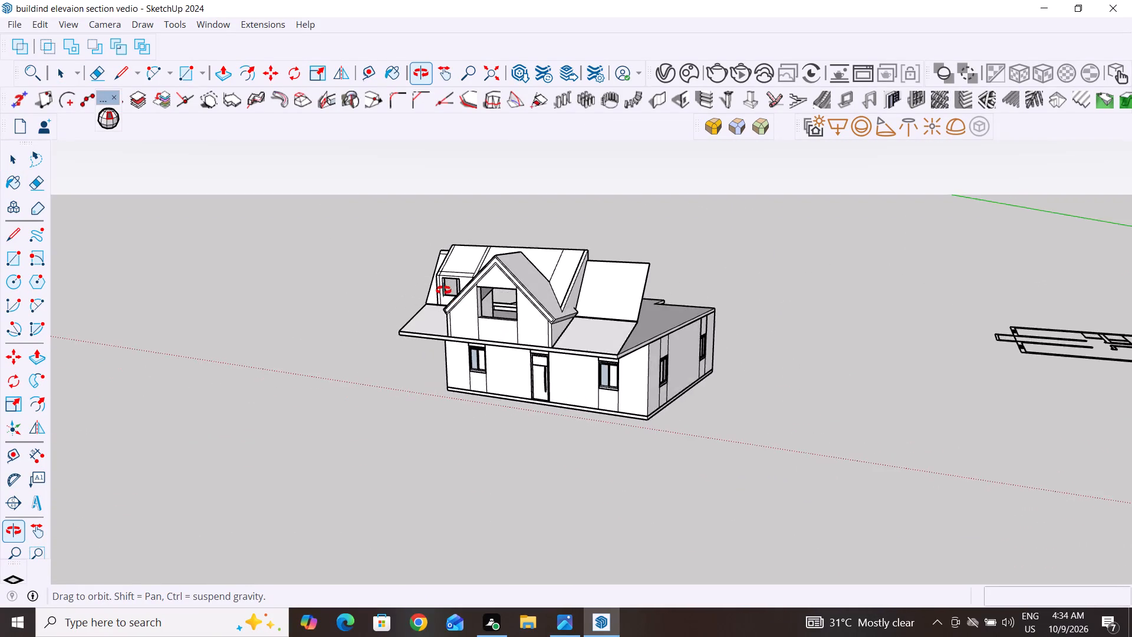
pyautogui.moveTo(443, 290); pyautogui.dragTo(657, 339, button='middle')
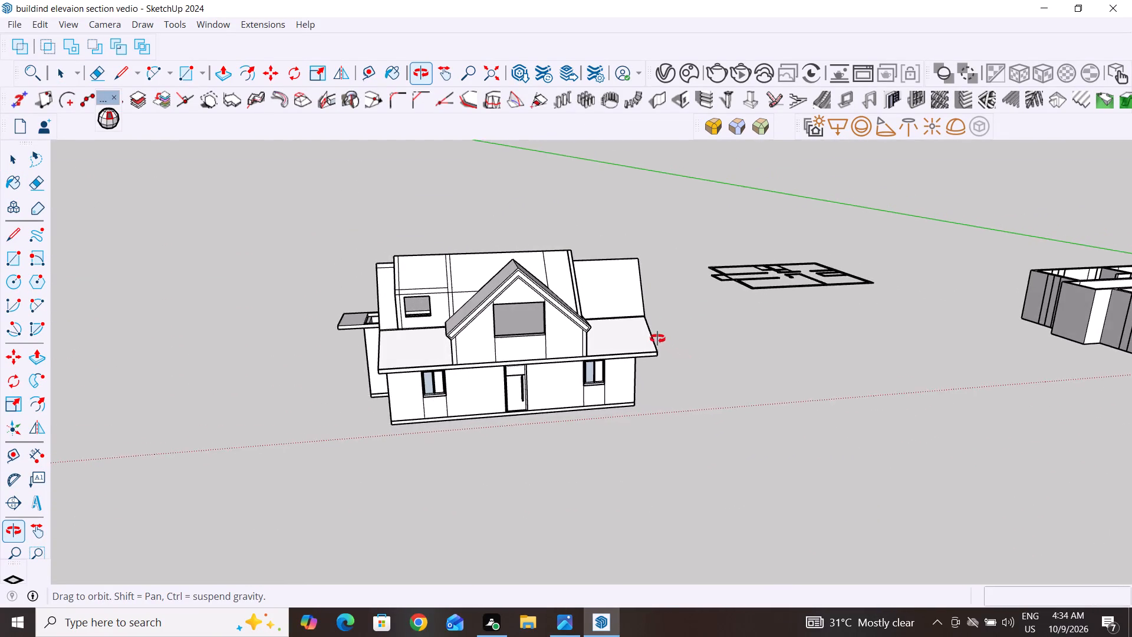
pyautogui.moveTo(657, 339); pyautogui.dragTo(664, 334, button='middle')
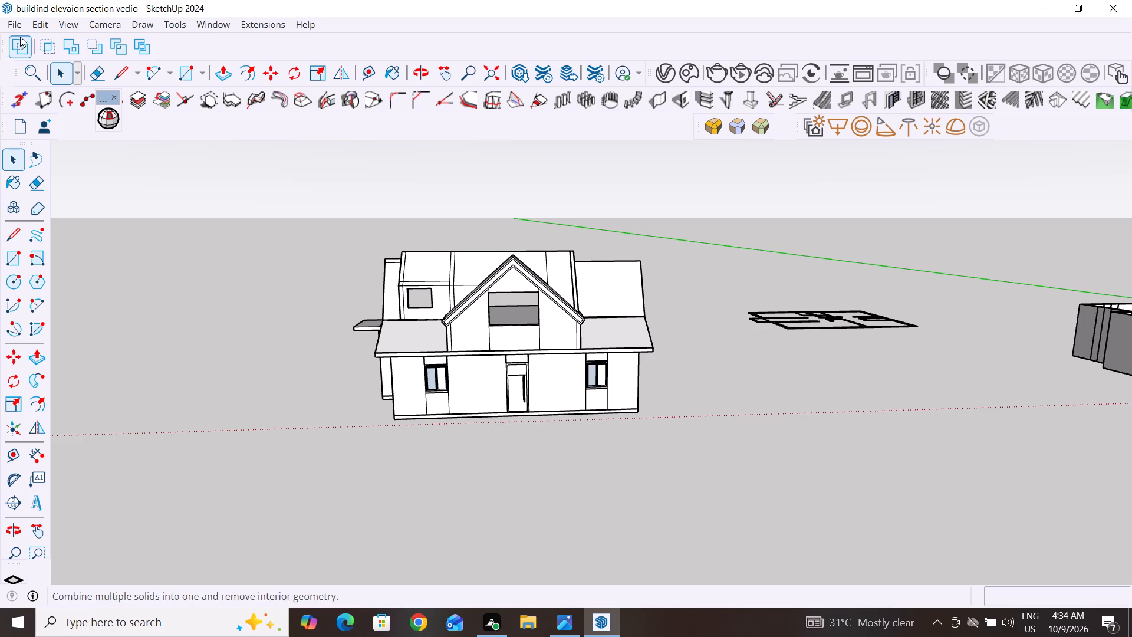
pyautogui.click(41, 25)
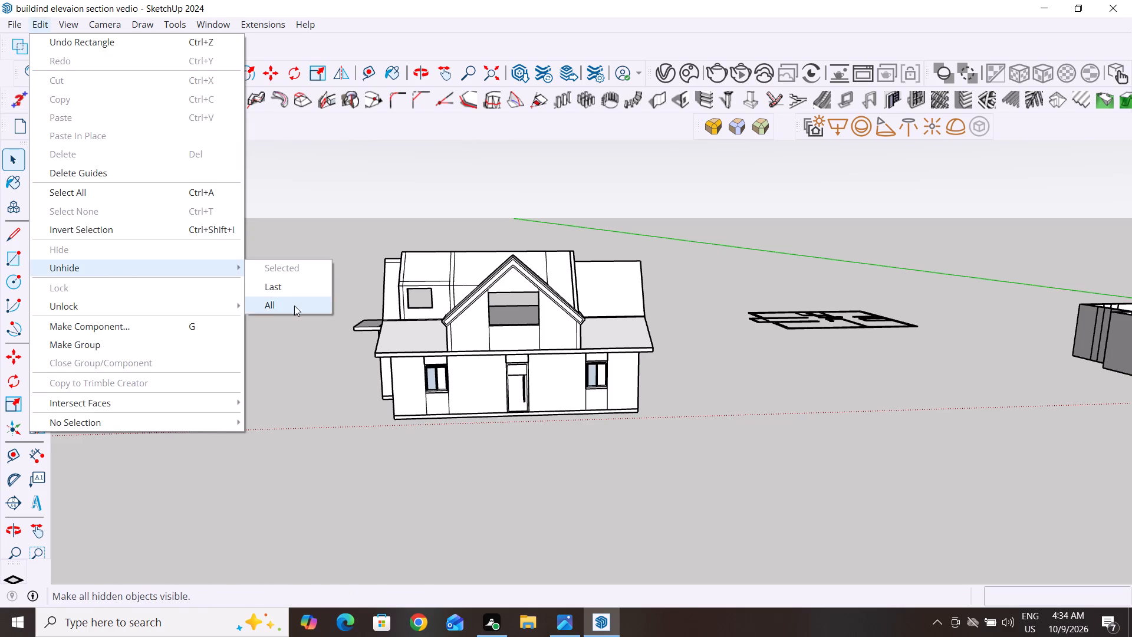
pyautogui.click(294, 306)
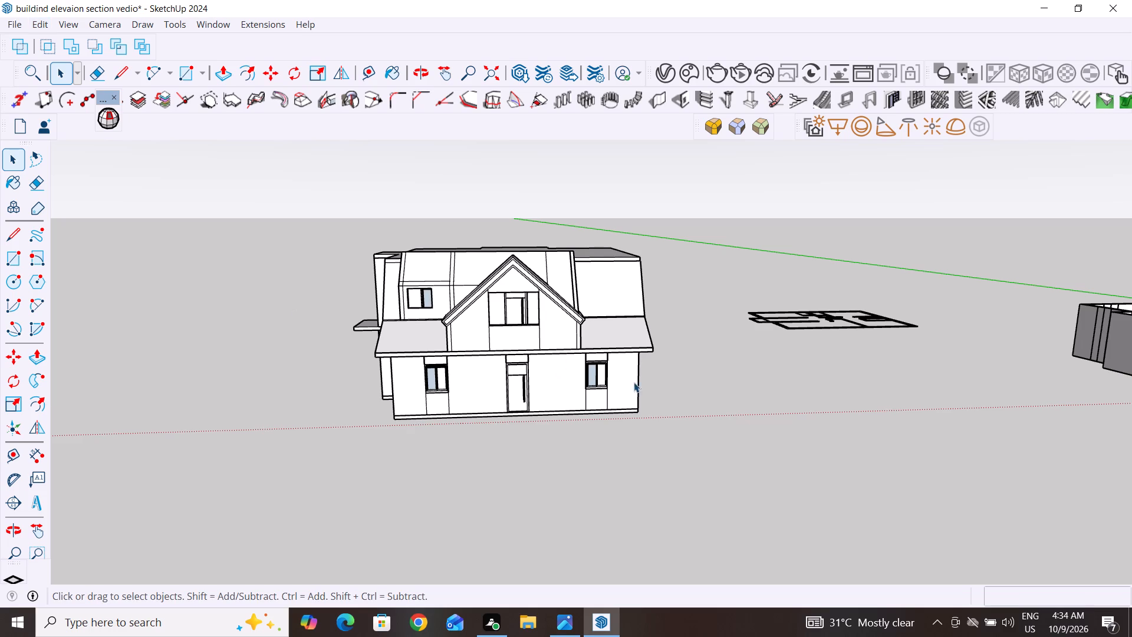
# Examine the complete house from the front and side, including its doors, windows, gabled dormer and roof.
pyautogui.scroll(3, 594, 429)
pyautogui.scroll(4, 619, 359)
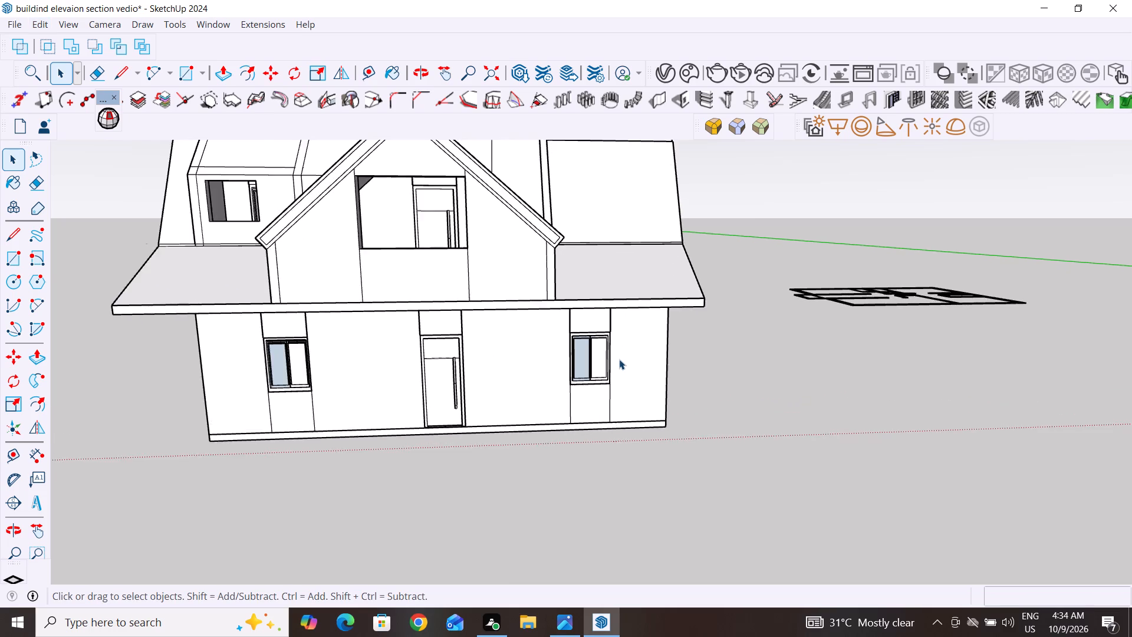
pyautogui.scroll(2, 660, 271)
pyautogui.scroll(-2, 660, 268)
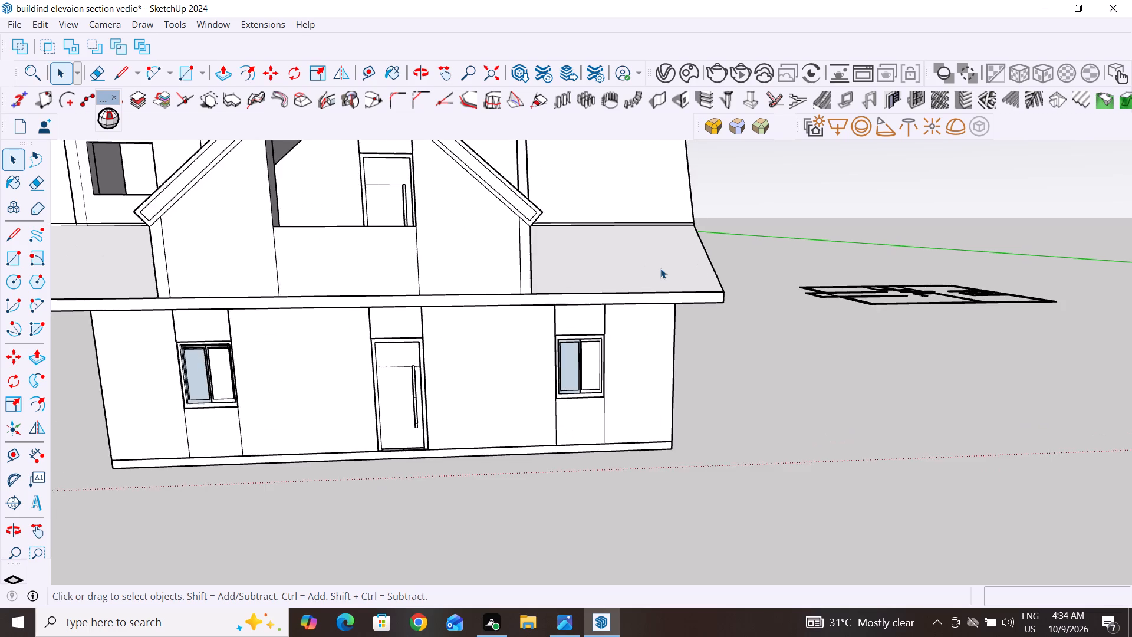
pyautogui.scroll(-1, 660, 268)
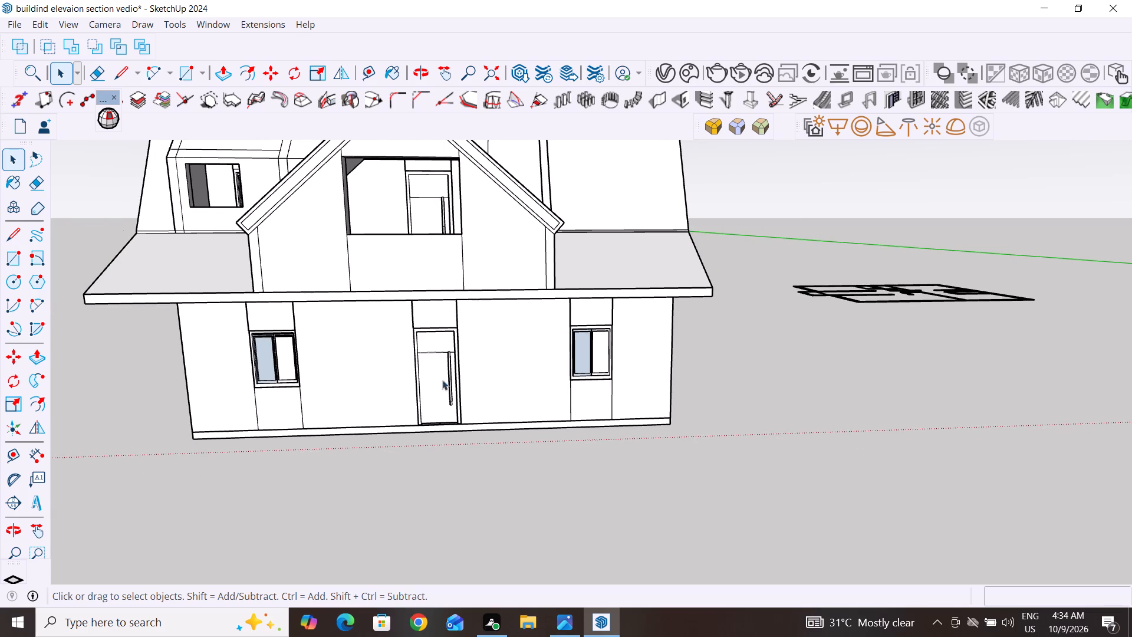
pyautogui.scroll(-8, 435, 408)
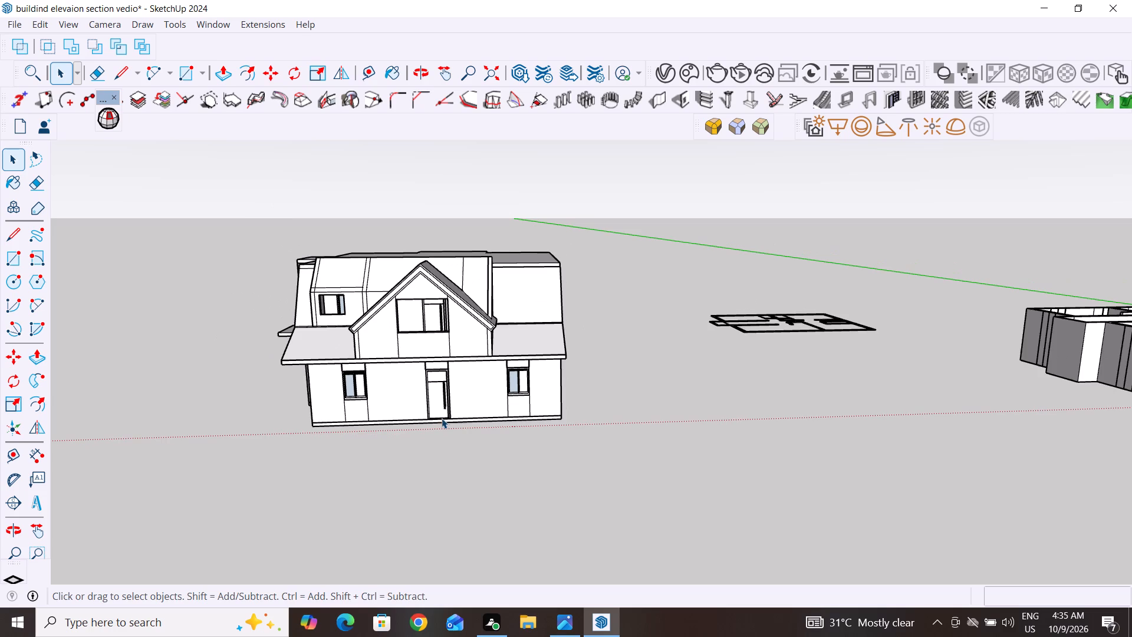
pyautogui.moveTo(634, 405); pyautogui.dragTo(387, 408, button='middle')
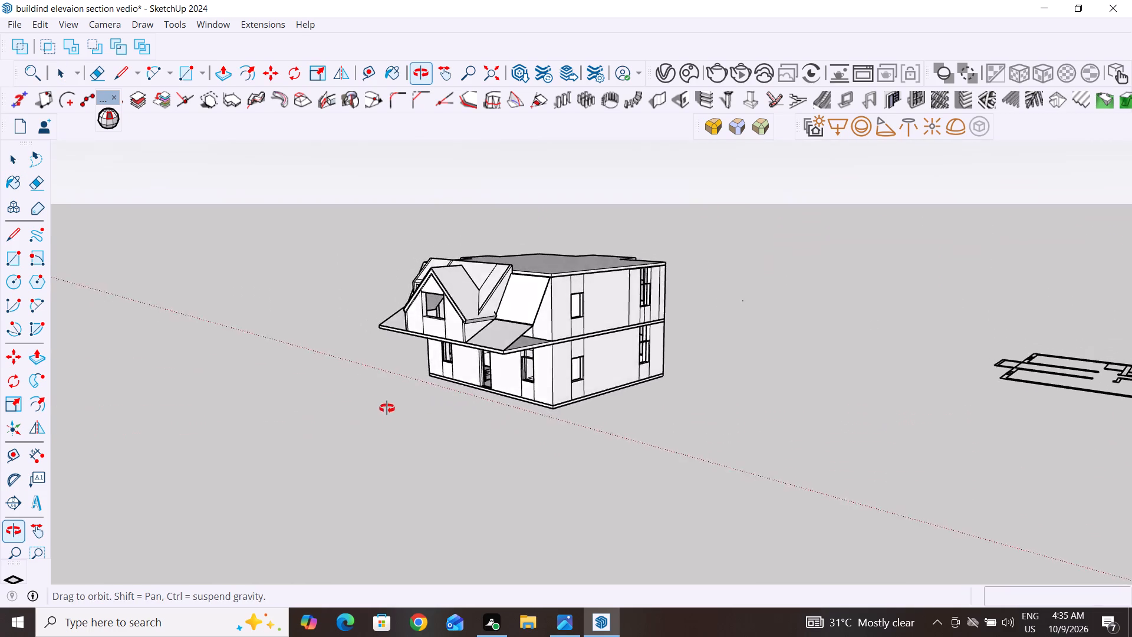
pyautogui.moveTo(387, 408); pyautogui.dragTo(551, 313, button='middle')
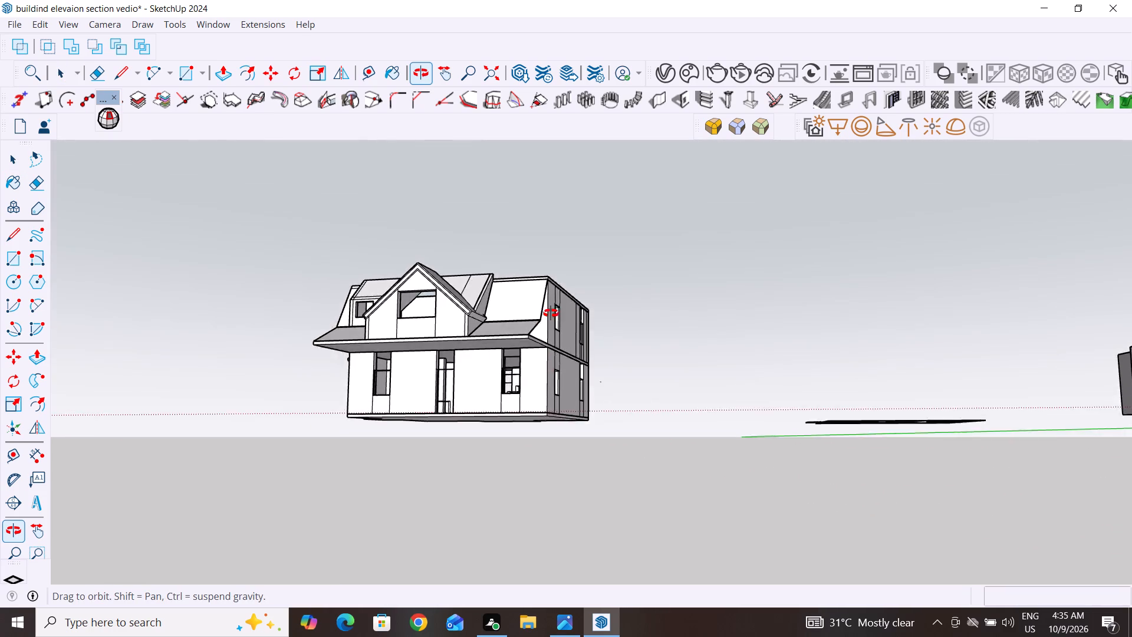
pyautogui.moveTo(551, 313); pyautogui.dragTo(636, 408, button='middle')
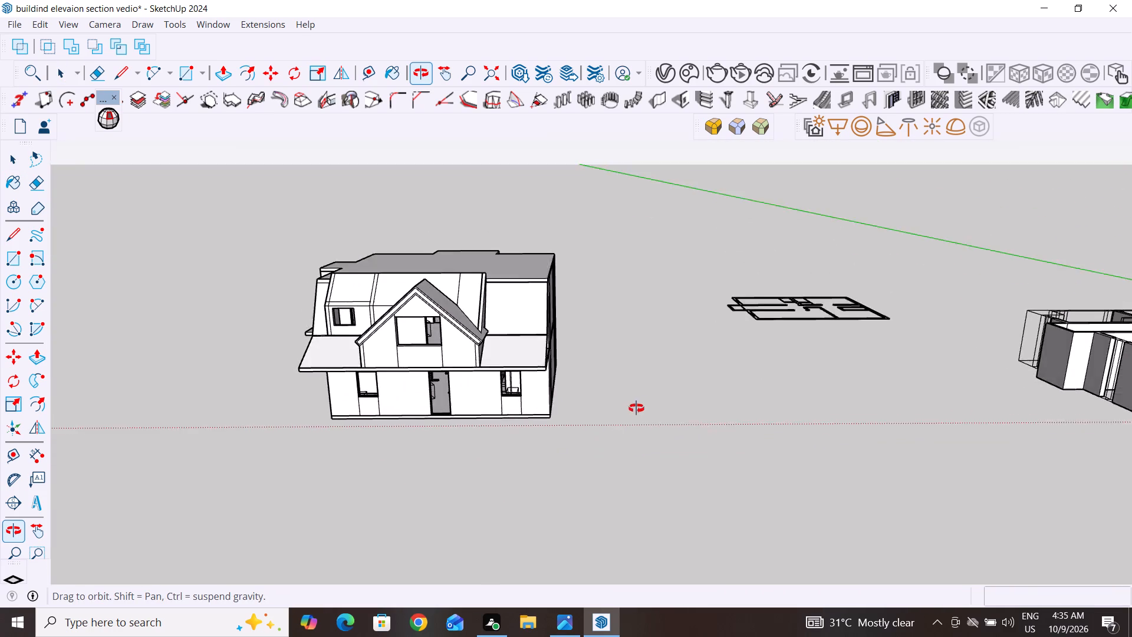
pyautogui.moveTo(636, 408); pyautogui.dragTo(659, 393, button='middle')
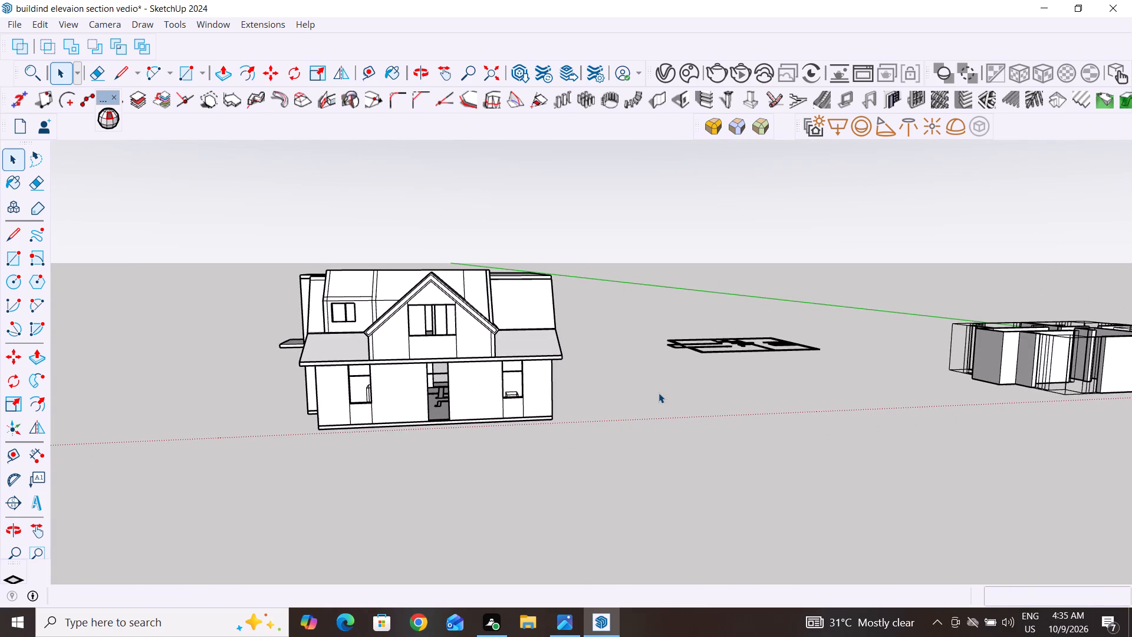
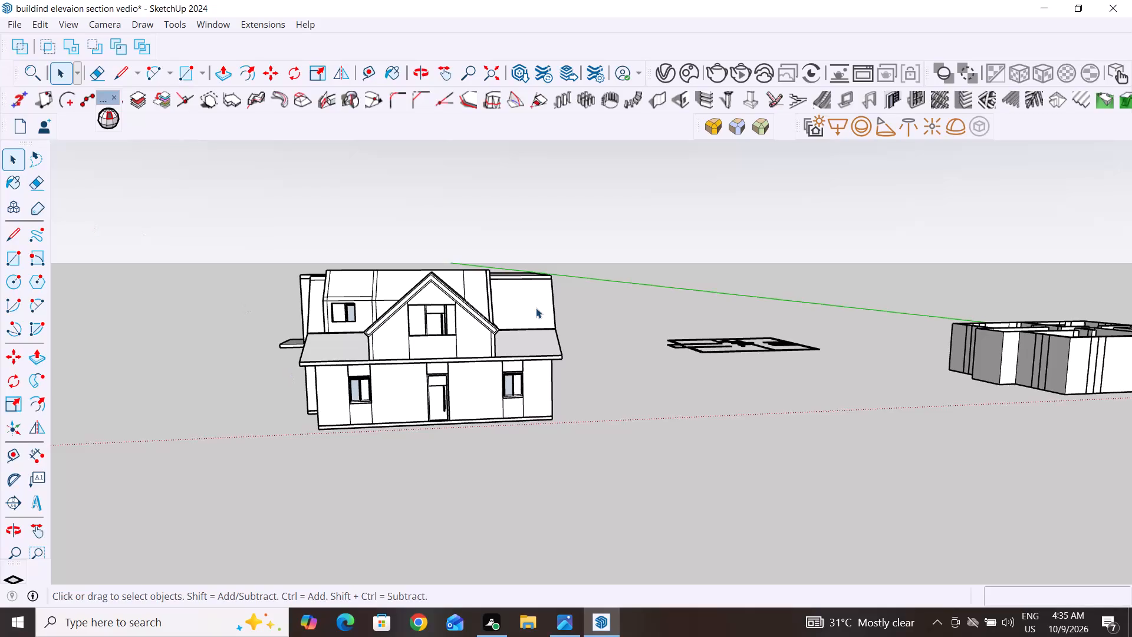
# Examine the front overhanging roof slope and the side walls at both ends of the house for open gaps.
pyautogui.scroll(3, 536, 307)
pyautogui.scroll(5, 261, 270)
pyautogui.moveTo(357, 310); pyautogui.dragTo(137, 277, button='middle')
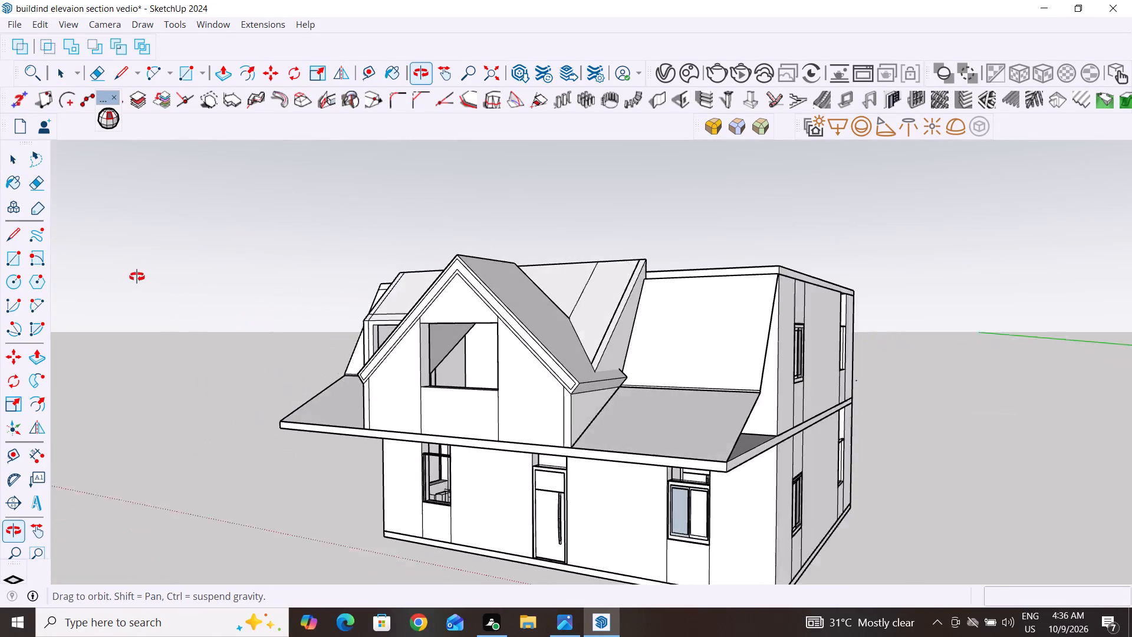
pyautogui.moveTo(137, 277); pyautogui.dragTo(285, 284, button='middle')
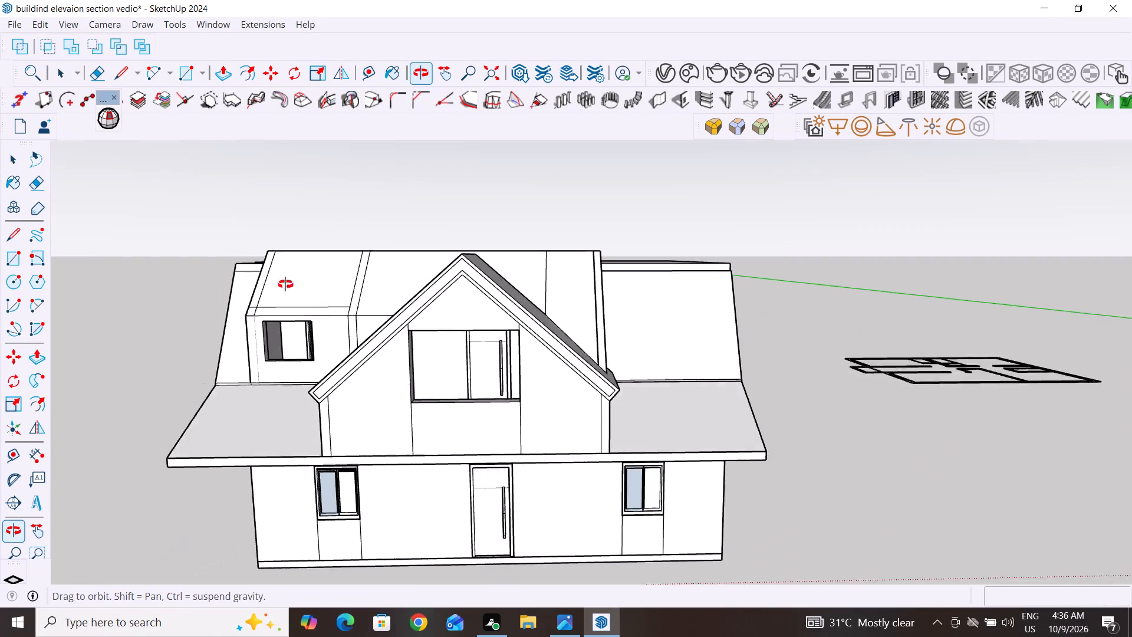
pyautogui.moveTo(285, 284); pyautogui.dragTo(70, 298, button='middle')
pyautogui.scroll(4, 683, 494)
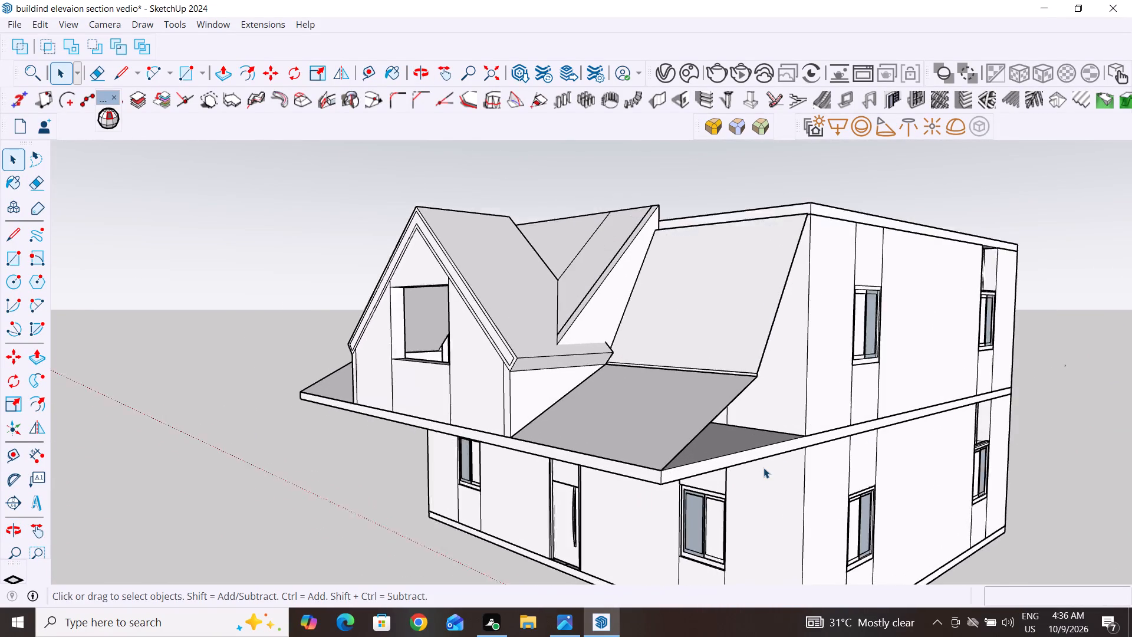
pyautogui.moveTo(823, 453); pyautogui.dragTo(883, 449, button='middle')
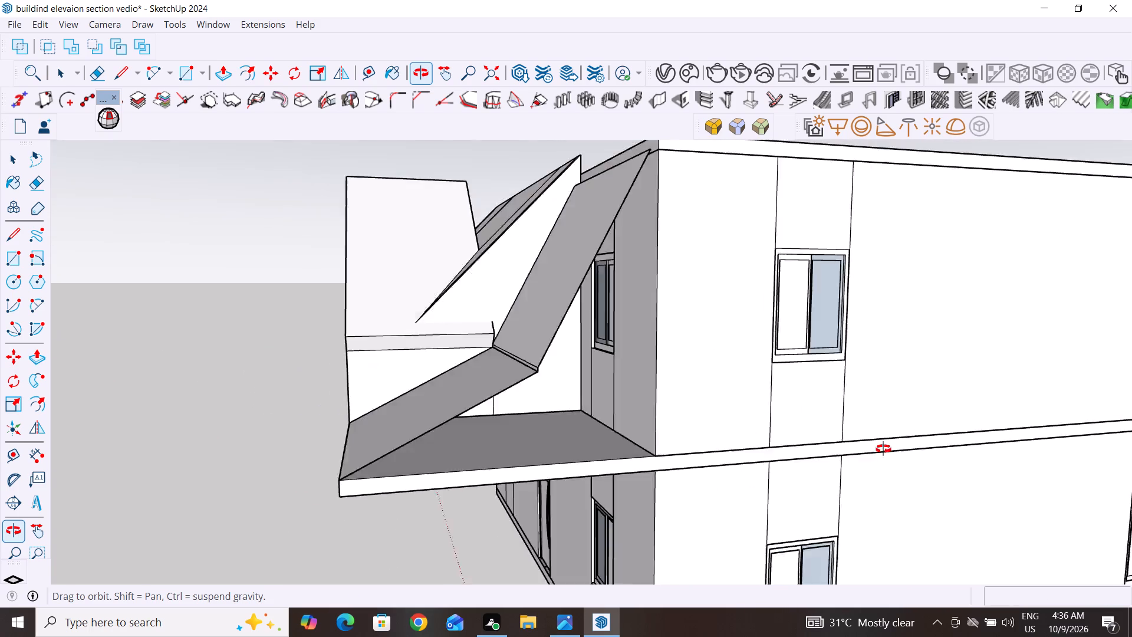
pyautogui.moveTo(883, 449); pyautogui.dragTo(1131, 436, button='middle')
pyautogui.moveTo(409, 519); pyautogui.dragTo(633, 545, button='middle')
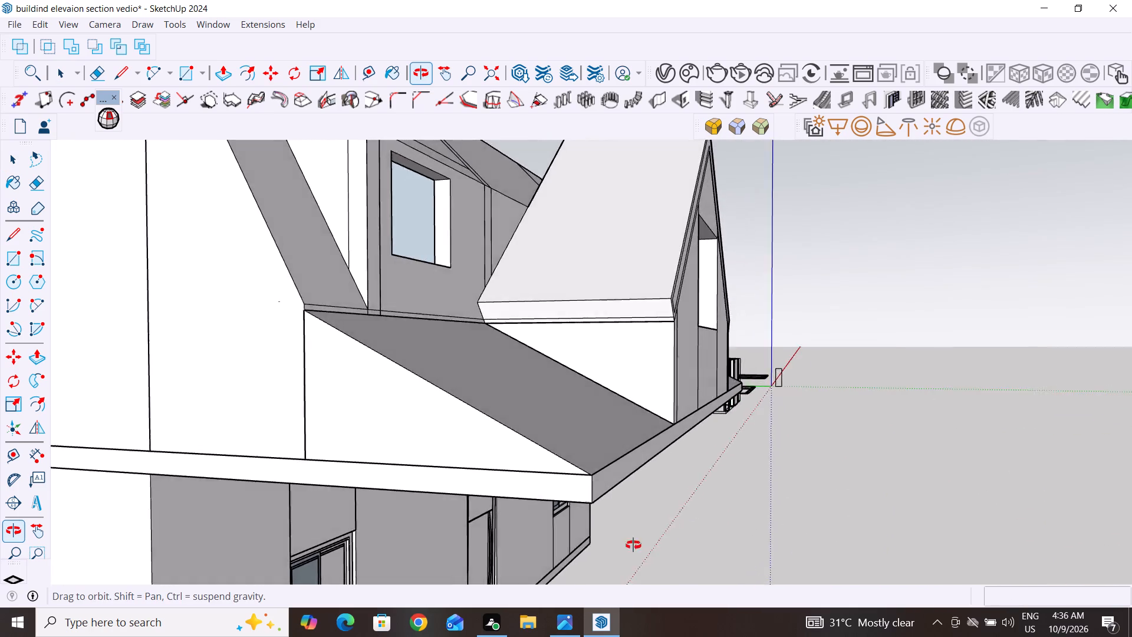
pyautogui.moveTo(633, 545); pyautogui.dragTo(148, 449, button='middle')
pyautogui.scroll(-3, 686, 217)
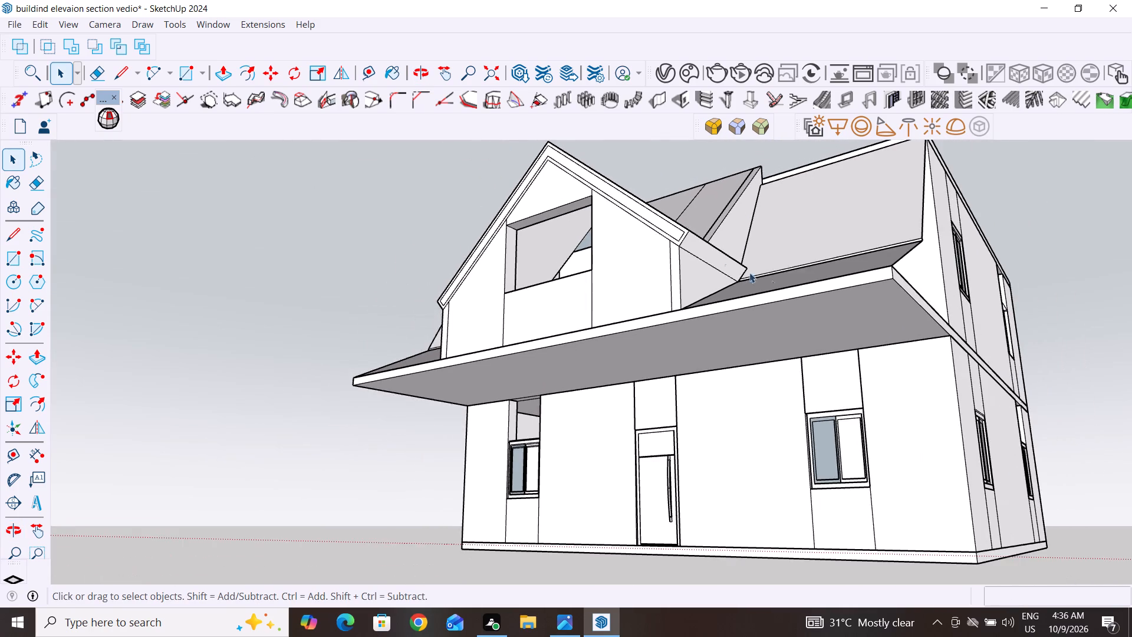
pyautogui.moveTo(777, 310); pyautogui.dragTo(676, 472, button='middle')
pyautogui.scroll(3, 903, 464)
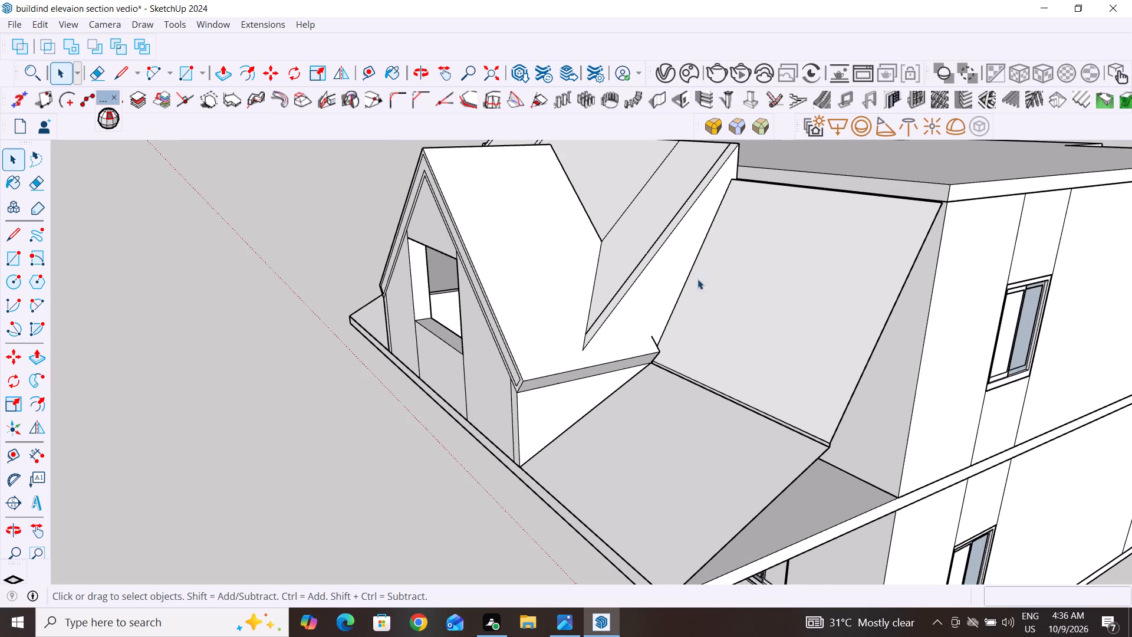
pyautogui.scroll(-5, 598, 207)
pyautogui.scroll(4, 741, 387)
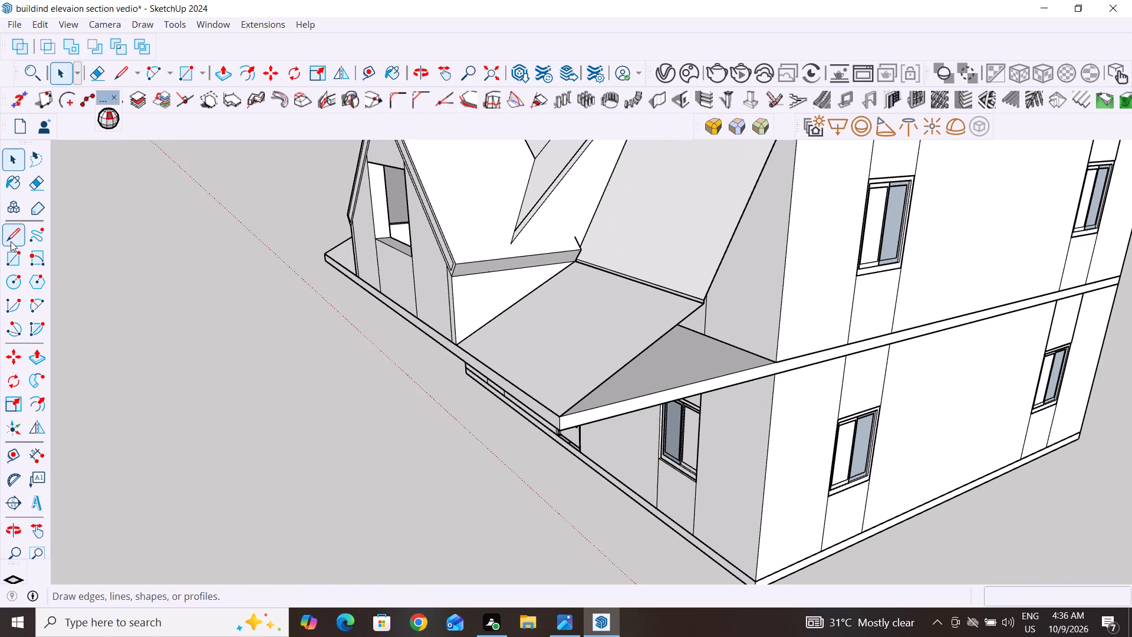
pyautogui.scroll(-5, 807, 439)
pyautogui.moveTo(553, 441); pyautogui.dragTo(824, 484, button='middle')
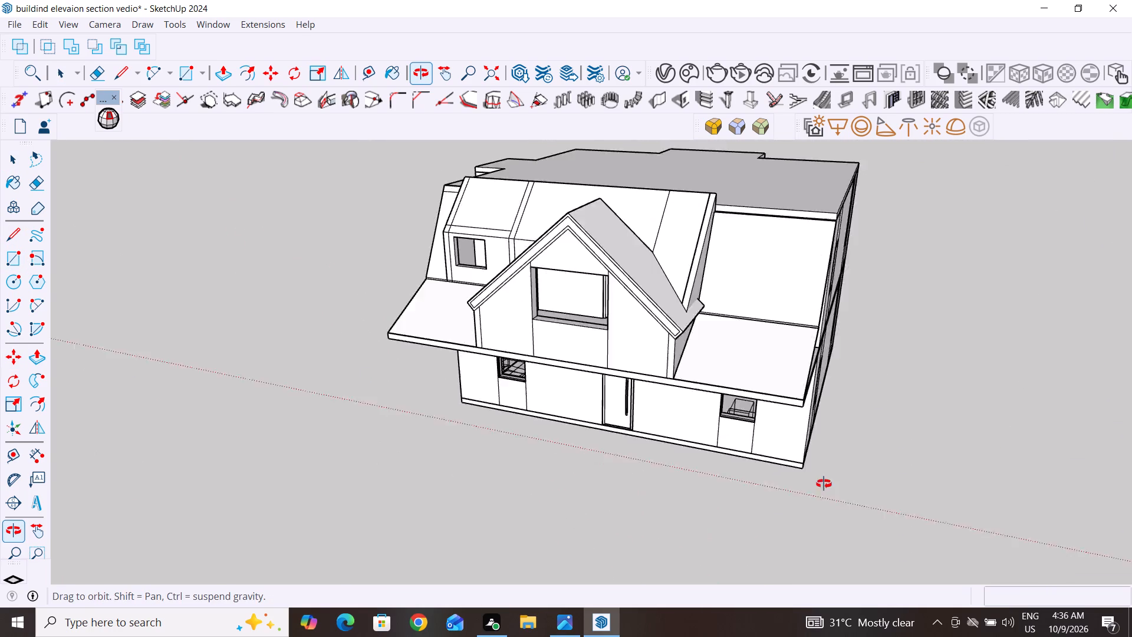
pyautogui.moveTo(824, 484); pyautogui.dragTo(1094, 439, button='middle')
# Copy the two side infill faces beneath the front roof slope to the matching corner at the opposite end, about 33' 4" away.
pyautogui.scroll(4, 505, 442)
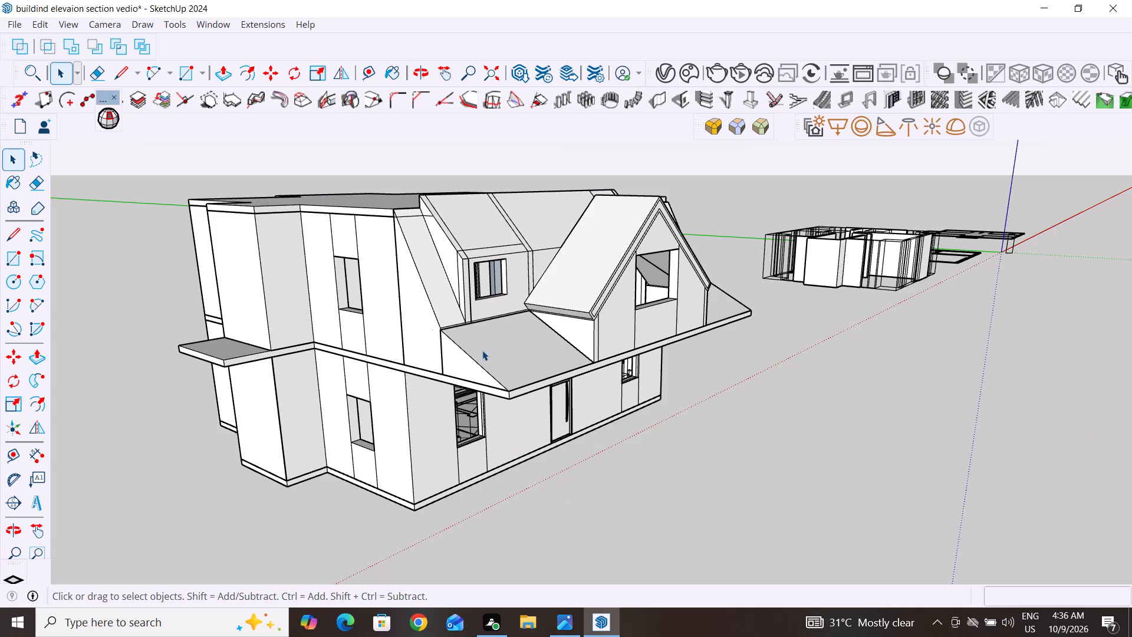
pyautogui.scroll(4, 465, 366)
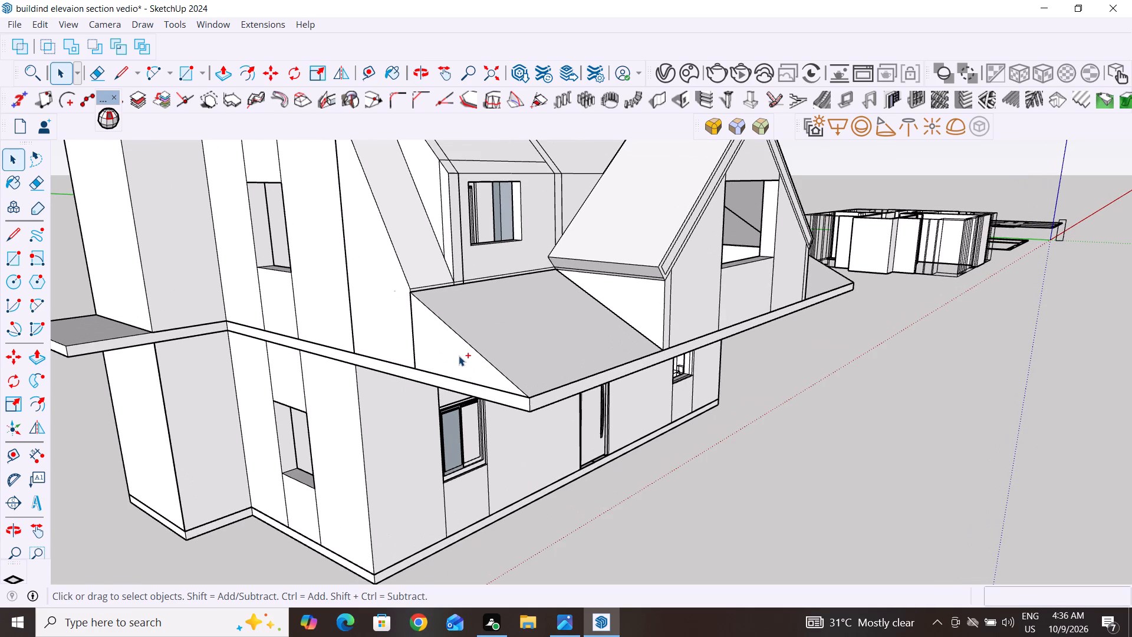
pyautogui.keyDown('ctrl'); pyautogui.click(459, 356); pyautogui.keyUp('ctrl')
pyautogui.keyDown('ctrl'); pyautogui.click(388, 333); pyautogui.keyUp('ctrl')
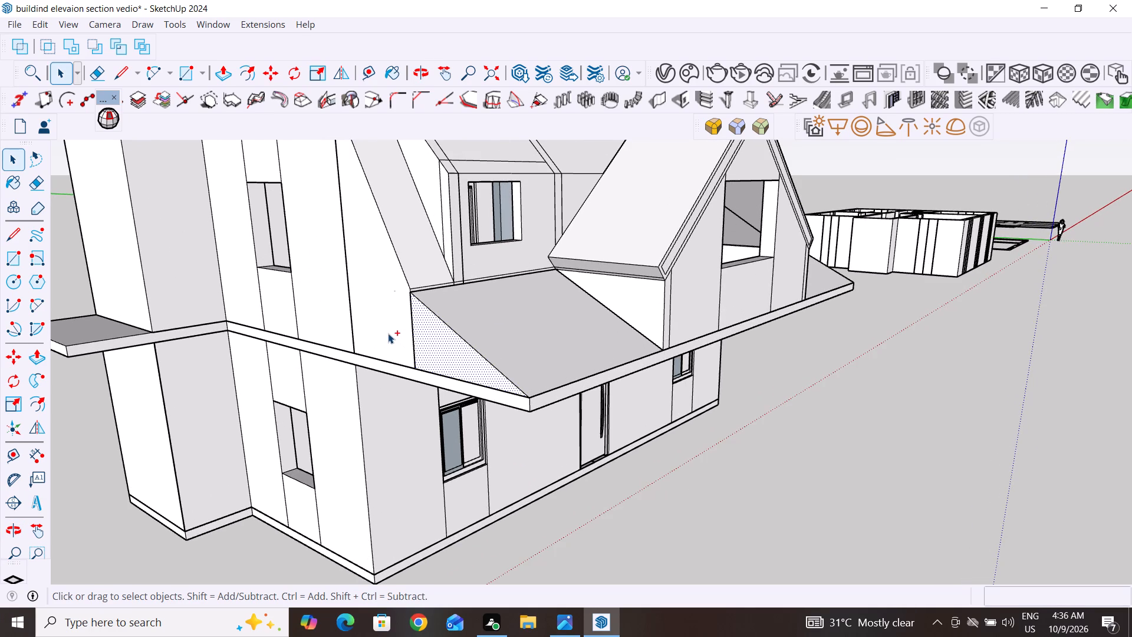
pyautogui.press('m')
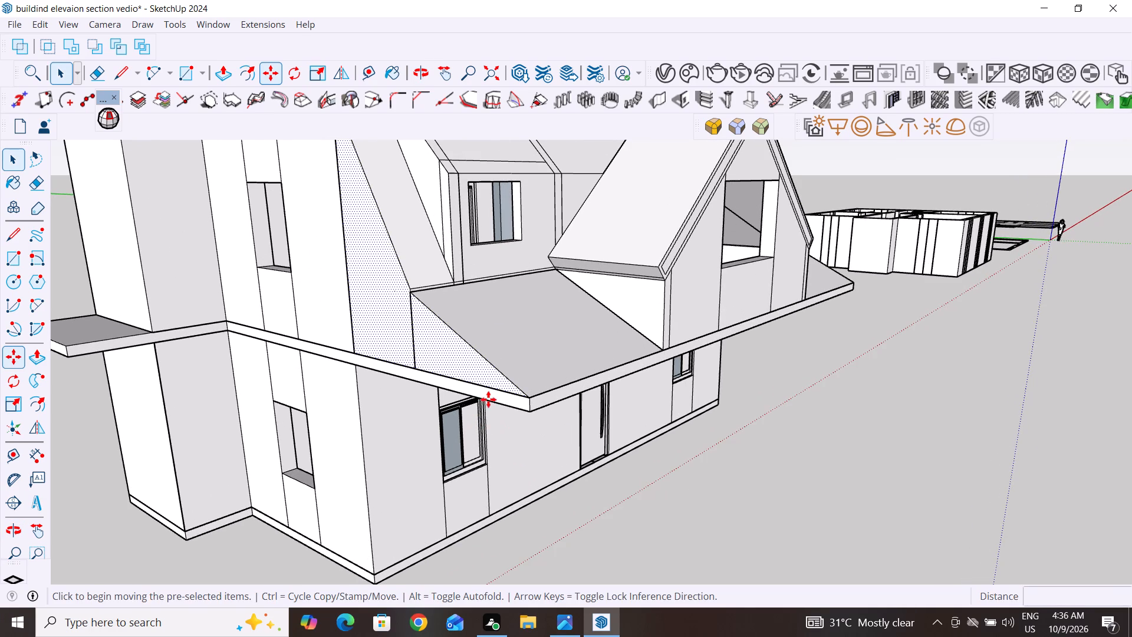
pyautogui.click(532, 396)
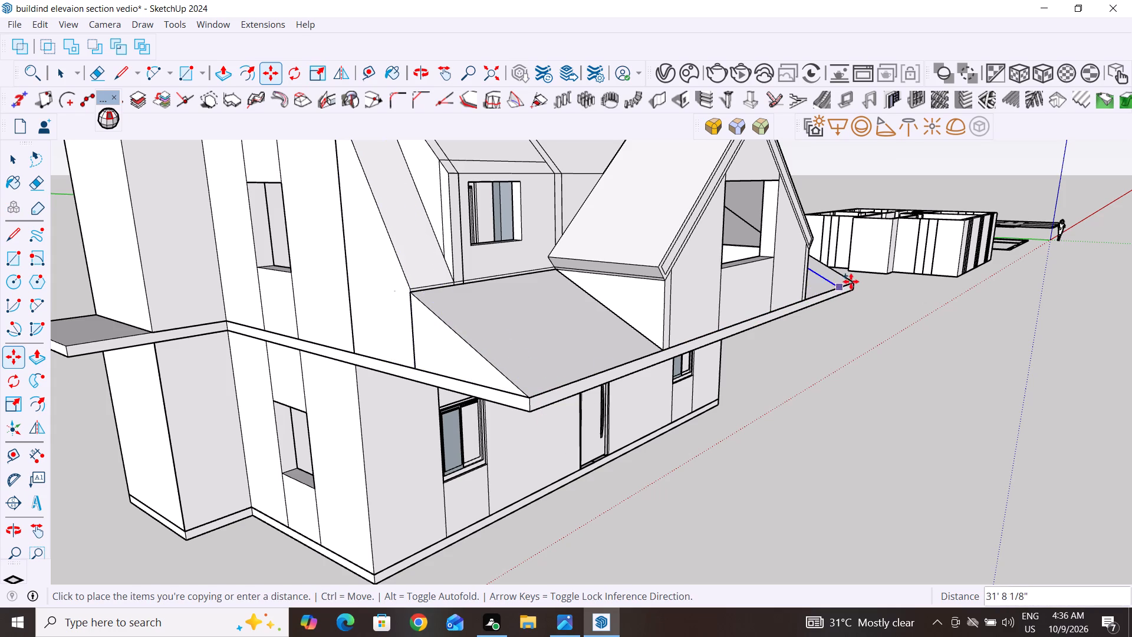
pyautogui.click(854, 280)
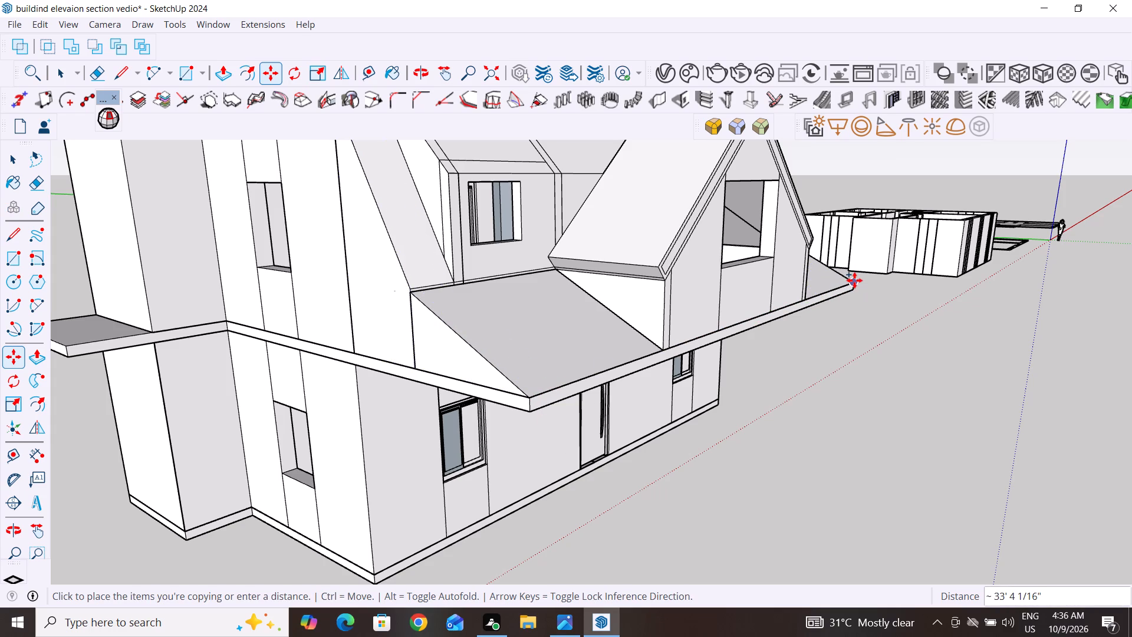
pyautogui.click(14, 164)
pyautogui.scroll(-3, 861, 454)
pyautogui.moveTo(916, 460); pyautogui.dragTo(797, 497, button='middle')
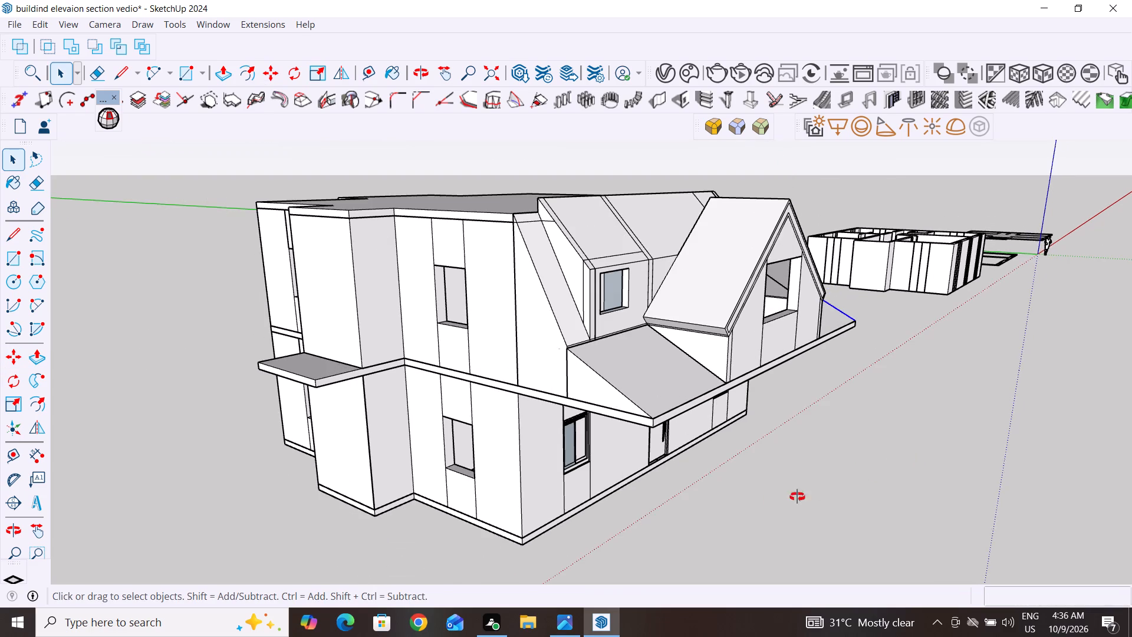
pyautogui.moveTo(797, 497); pyautogui.dragTo(376, 409, button='middle')
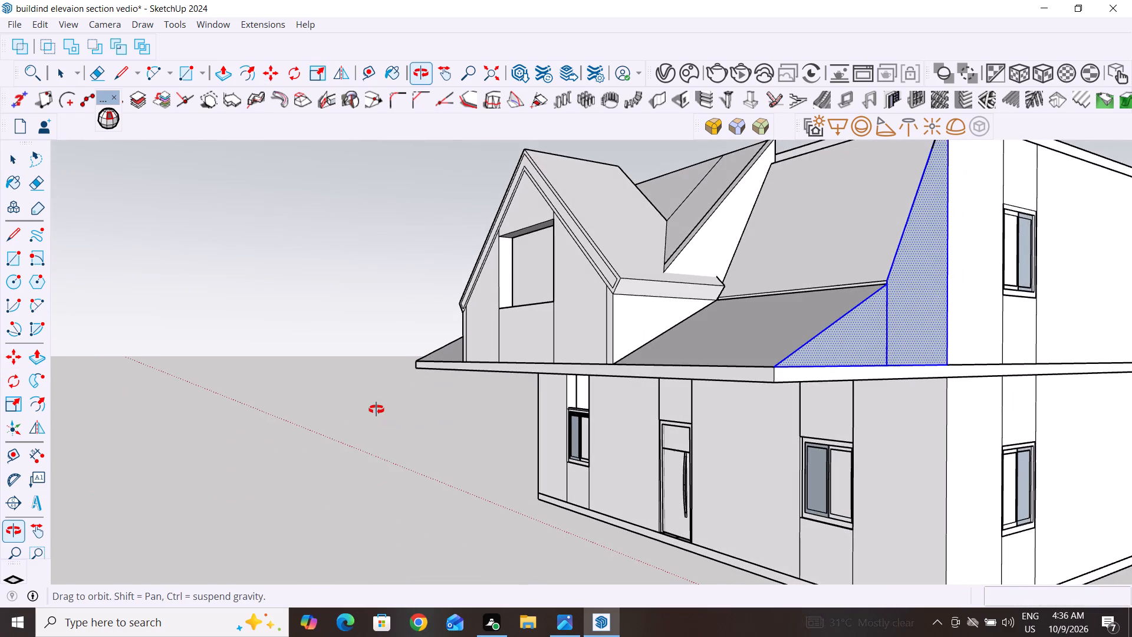
pyautogui.moveTo(376, 409); pyautogui.dragTo(367, 439, button='middle')
pyautogui.click(354, 478)
# Reverse both copied side infill faces beneath the front roof slope so their front sides face outward.
pyautogui.scroll(-1, 690, 420)
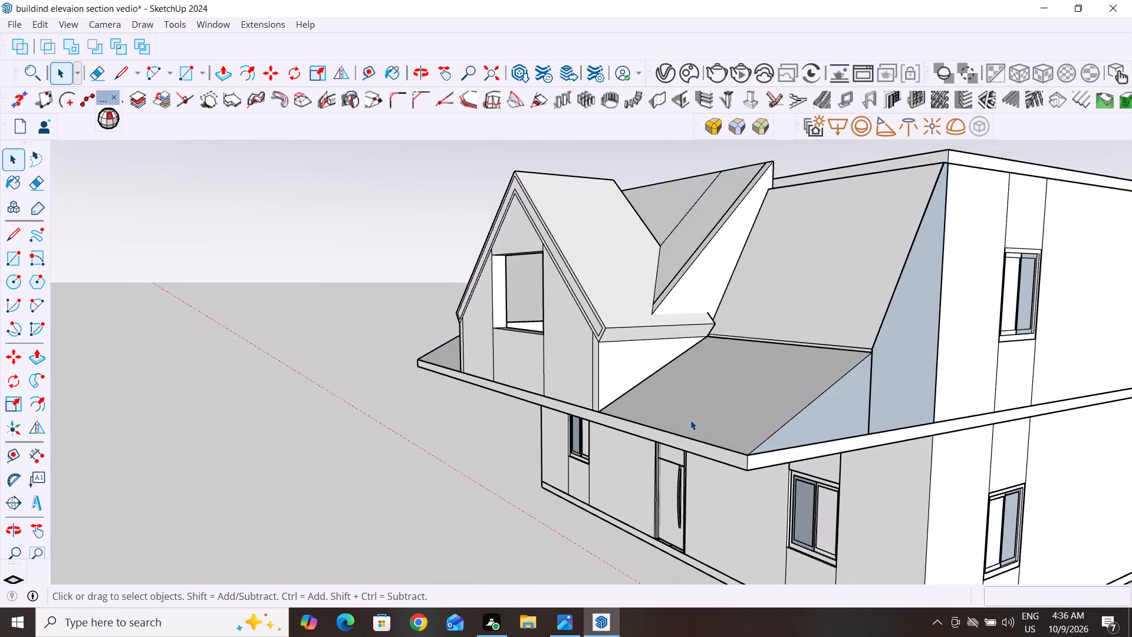
pyautogui.scroll(-2, 690, 420)
pyautogui.click(843, 377)
pyautogui.rightClick(843, 377)
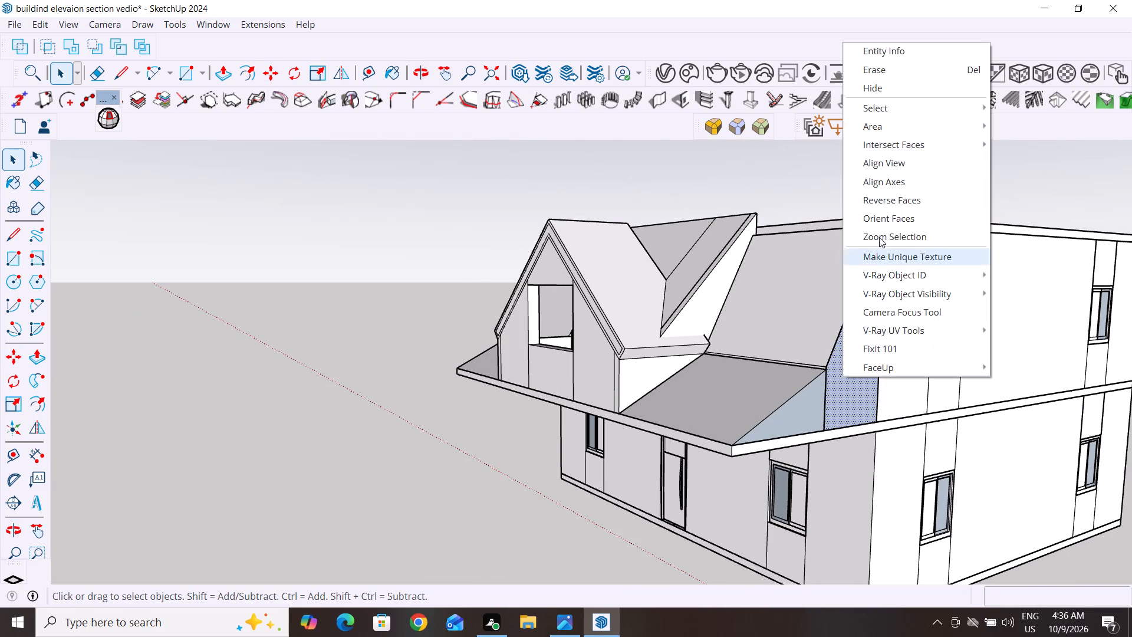
pyautogui.click(891, 199)
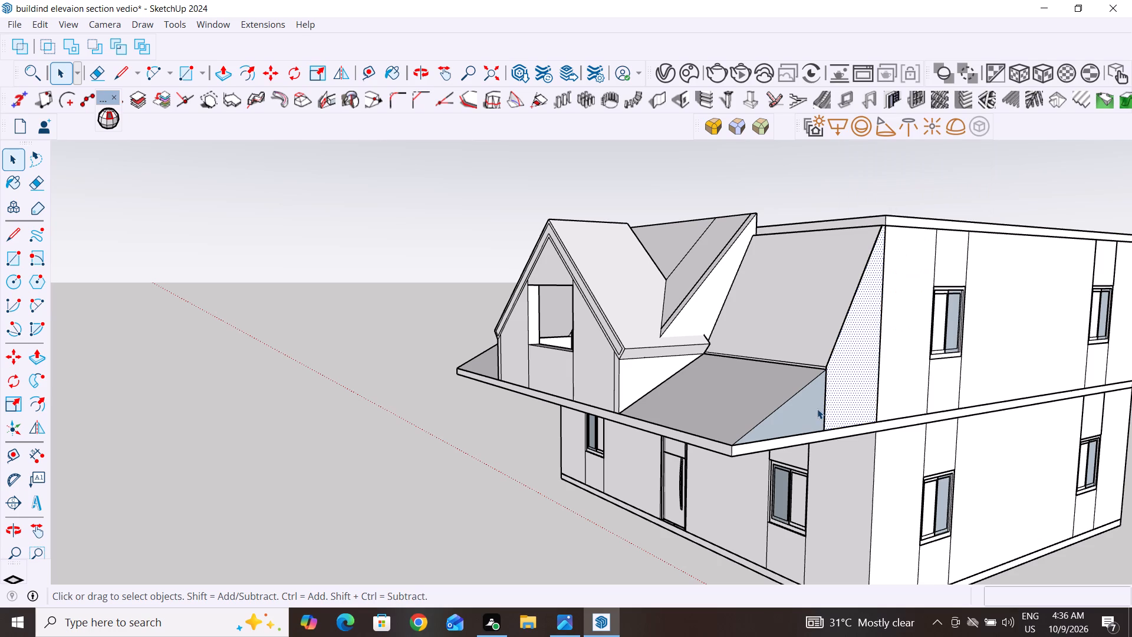
pyautogui.click(817, 409)
pyautogui.rightClick(817, 409)
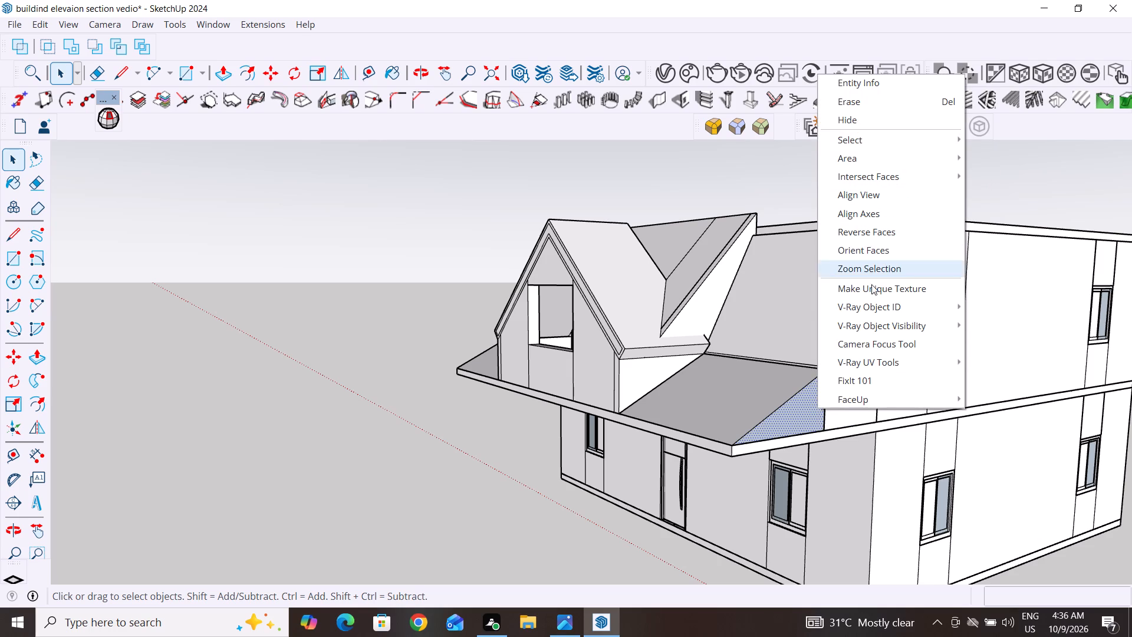
pyautogui.click(883, 239)
pyautogui.click(589, 514)
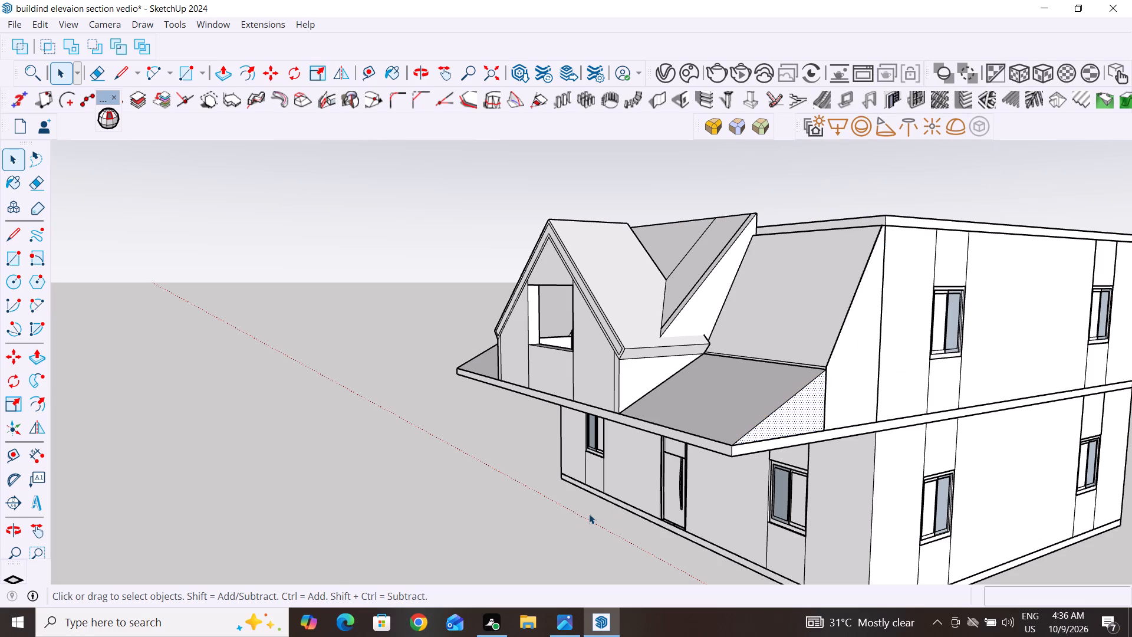
# Examine the whole house from the corner, front and below, including the roof overhang and the ground-floor base slab.
pyautogui.scroll(-7, 629, 480)
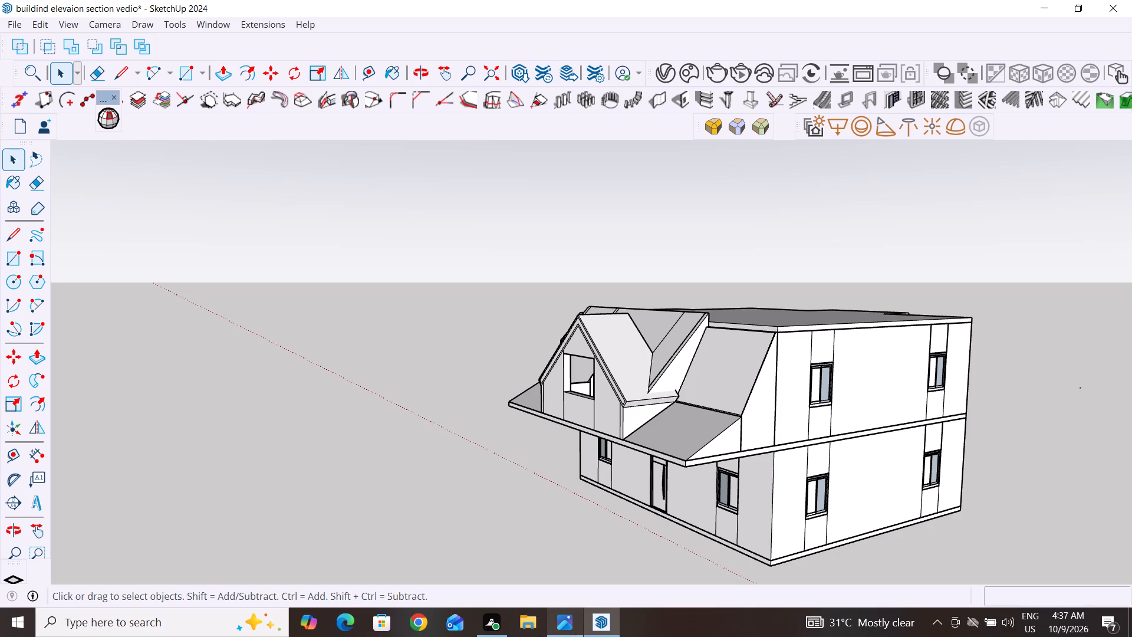
pyautogui.scroll(-4, 742, 535)
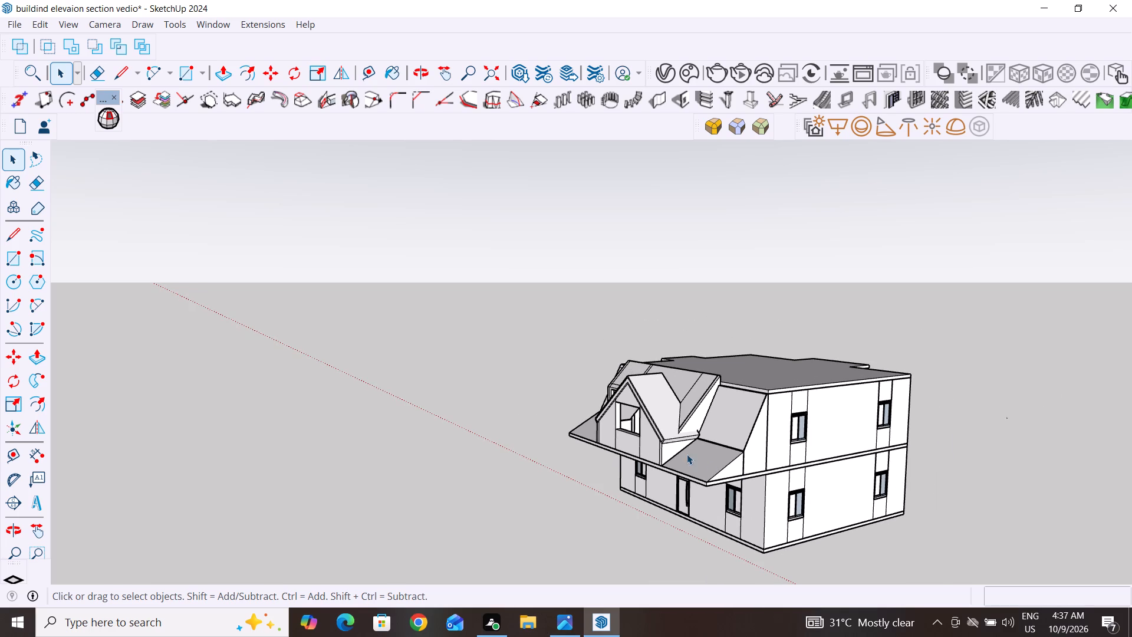
pyautogui.scroll(9, 639, 511)
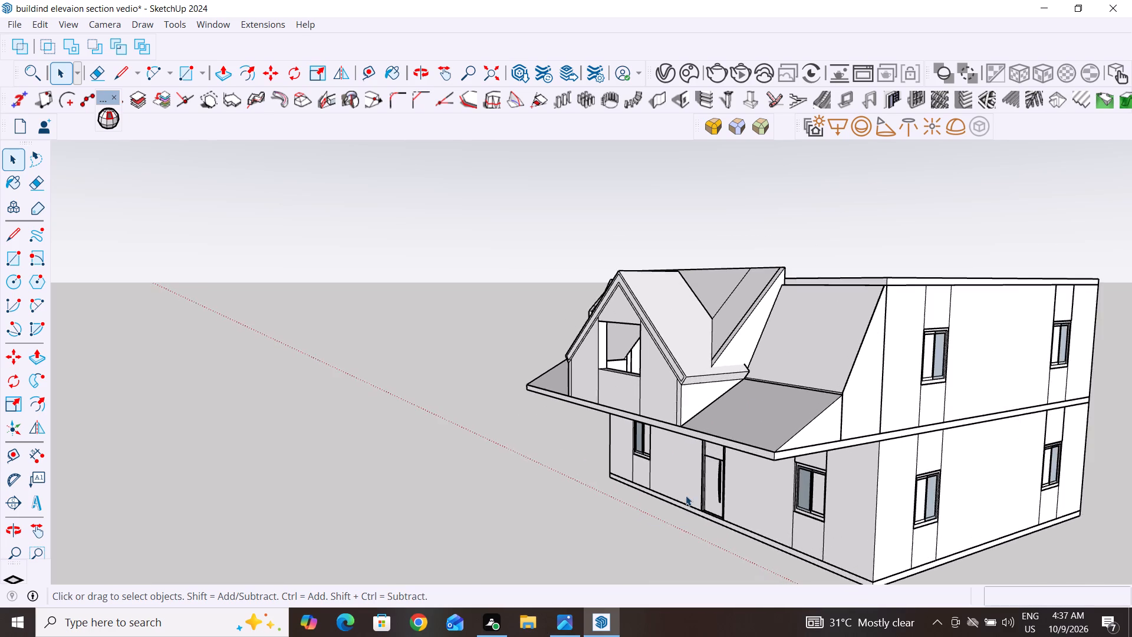
pyautogui.scroll(-5, 733, 428)
pyautogui.moveTo(747, 526); pyautogui.dragTo(947, 549, button='middle')
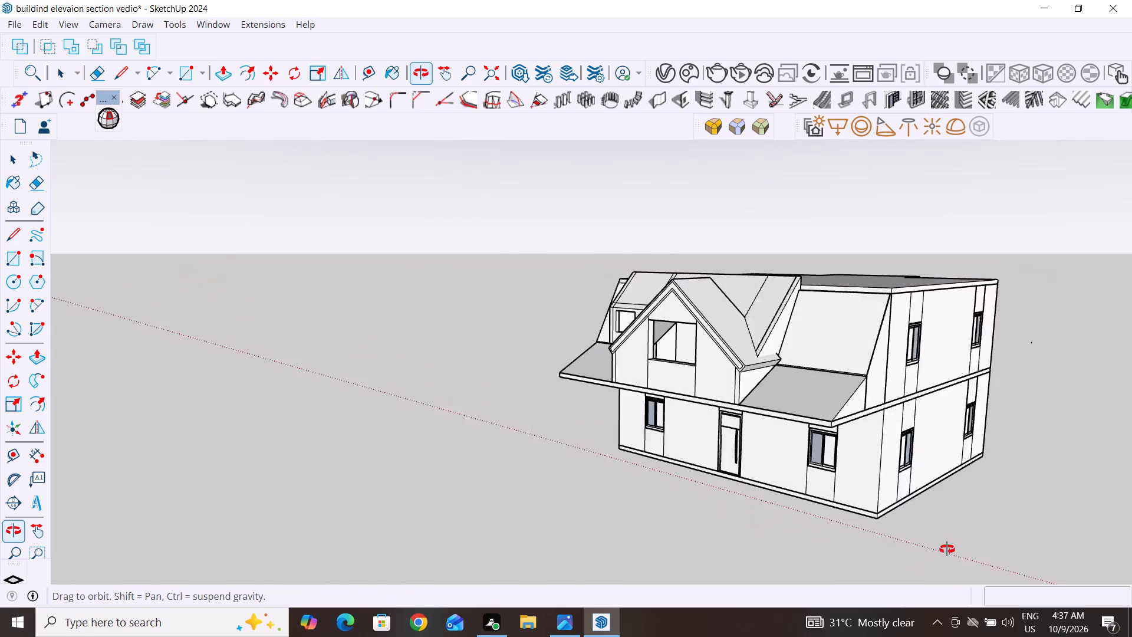
pyautogui.moveTo(947, 549); pyautogui.dragTo(948, 507, button='middle')
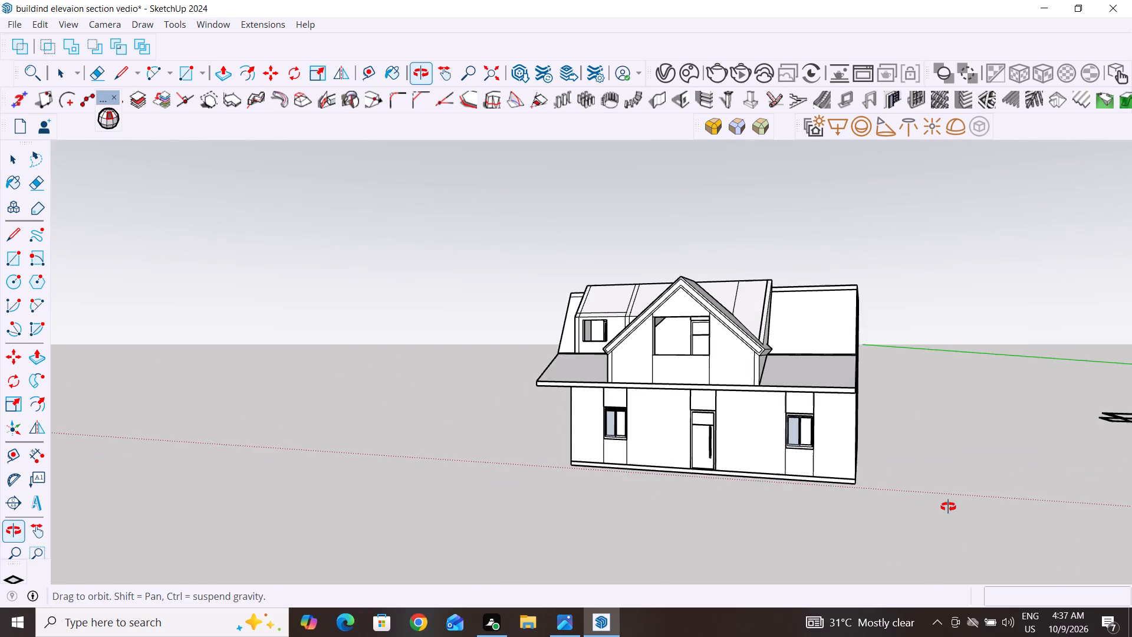
pyautogui.moveTo(948, 507); pyautogui.dragTo(882, 402, button='middle')
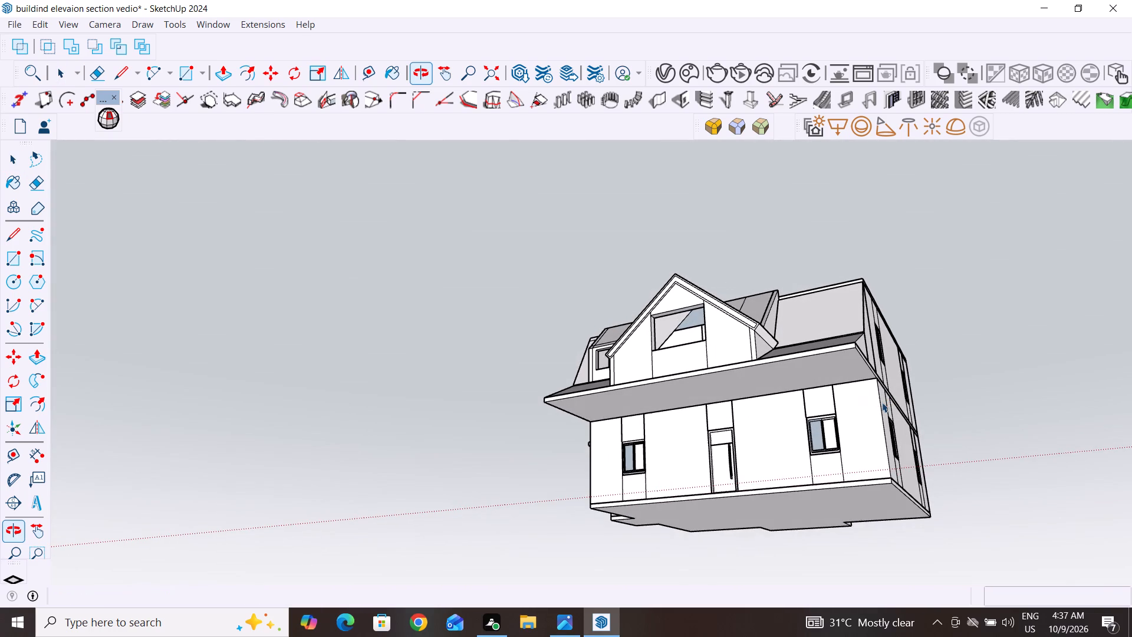
# Push/Pull the front face of the base slab outward 10' in line with the edge of the floor slab overhang above.
pyautogui.scroll(5, 700, 512)
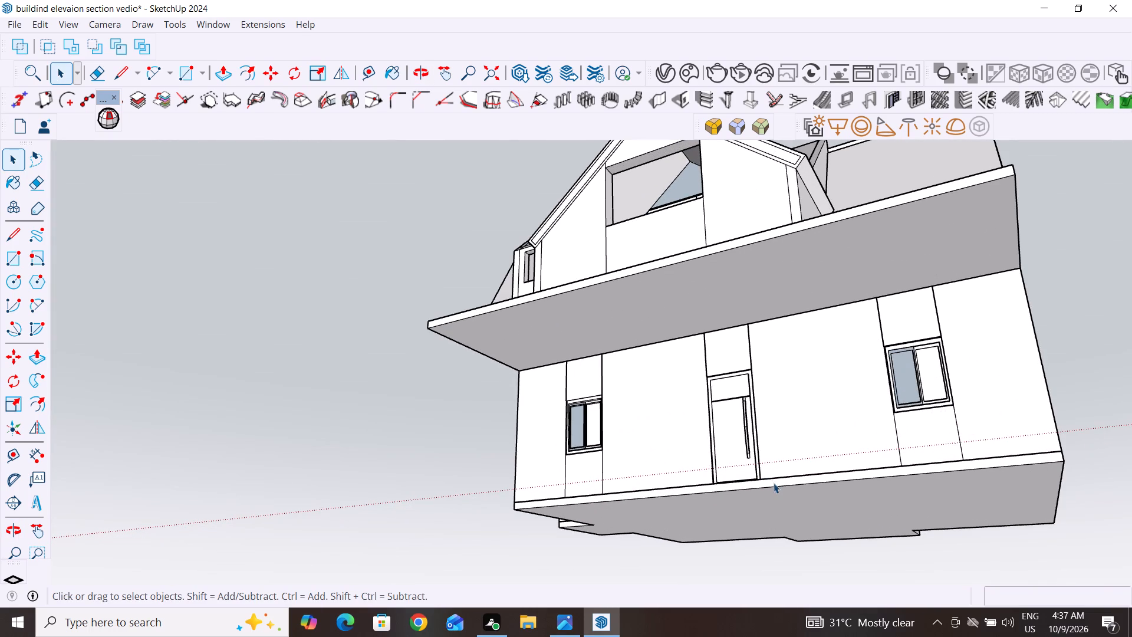
pyautogui.click(778, 481)
pyautogui.doubleClick(782, 481)
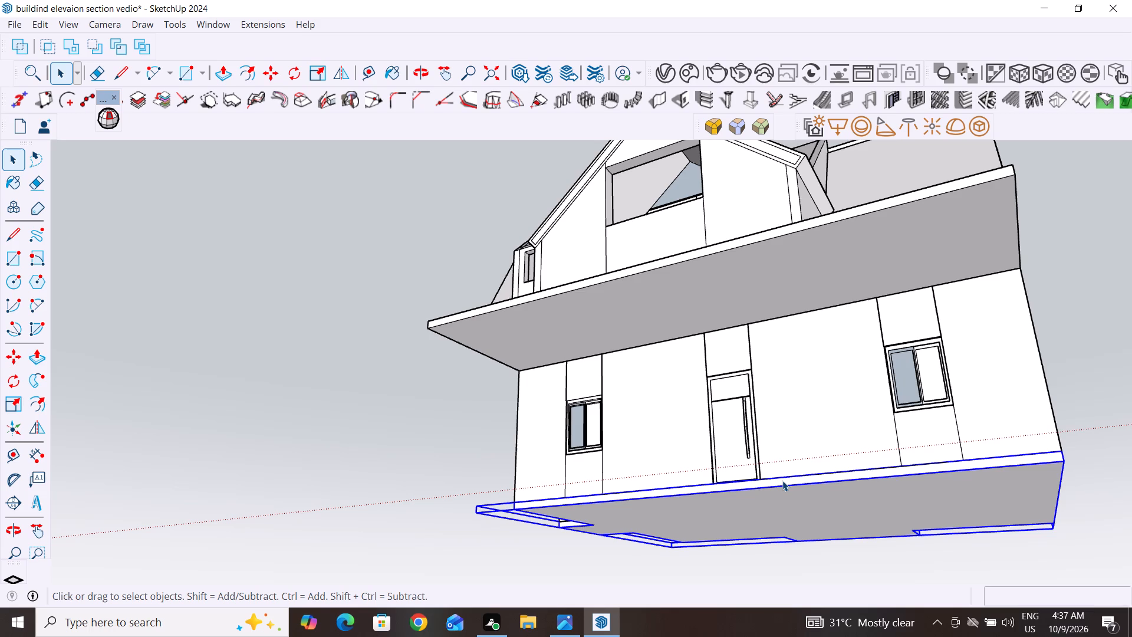
pyautogui.click(782, 481)
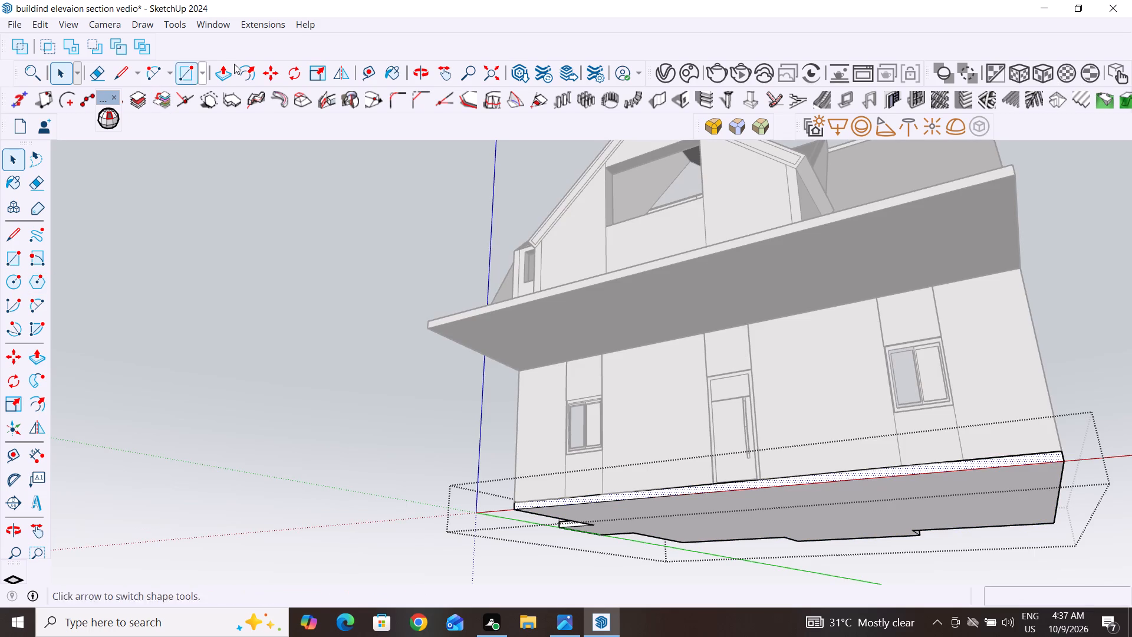
pyautogui.click(223, 78)
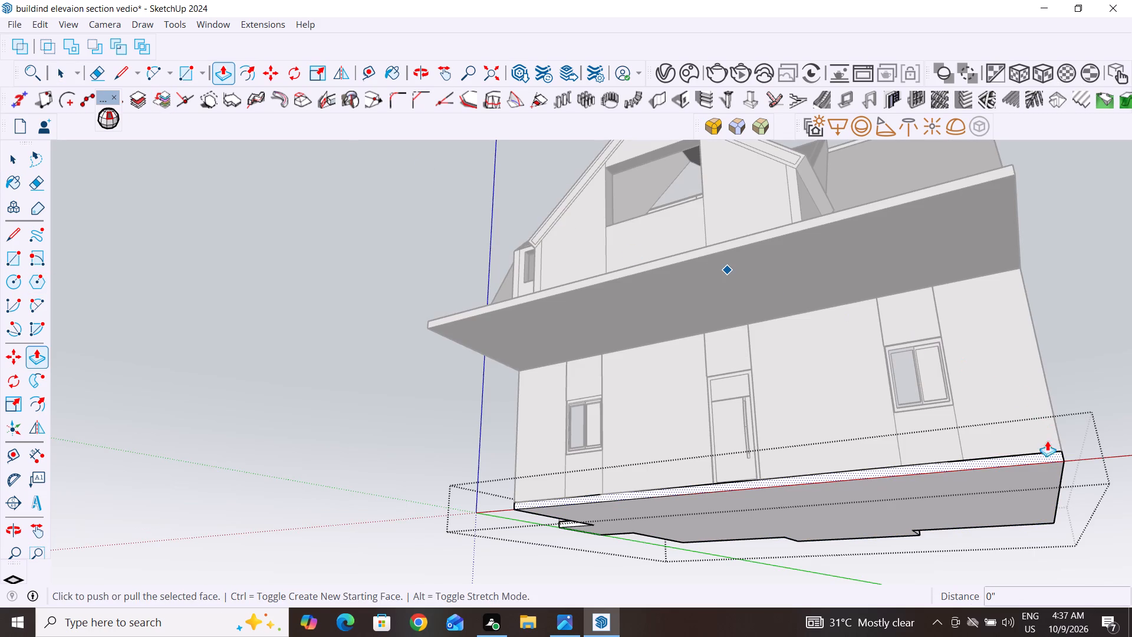
pyautogui.click(1058, 452)
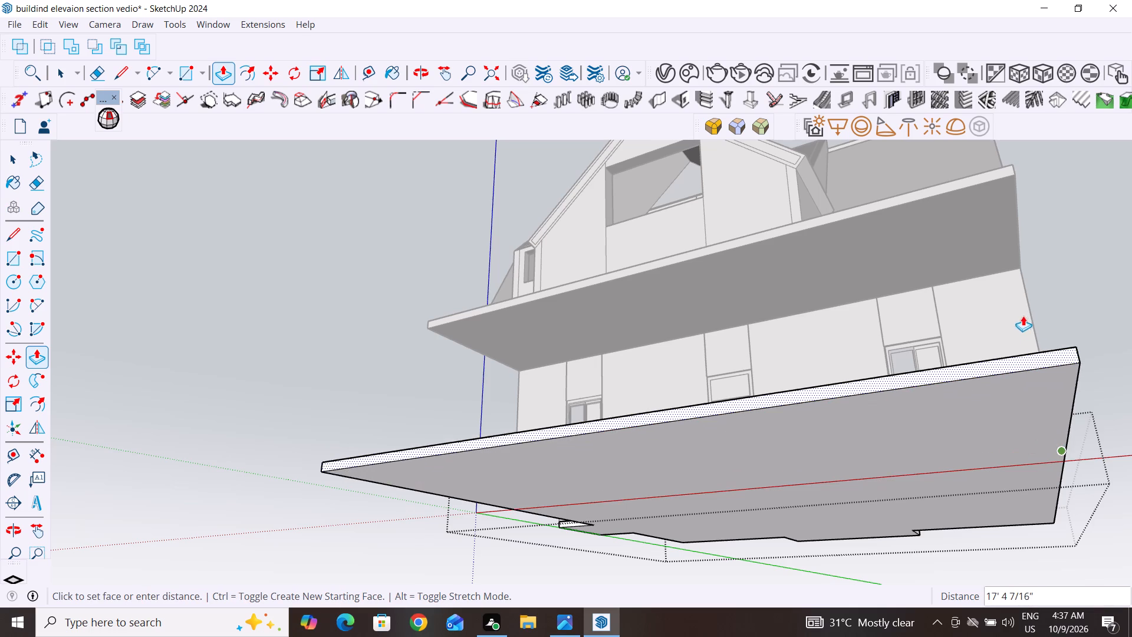
pyautogui.click(1012, 172)
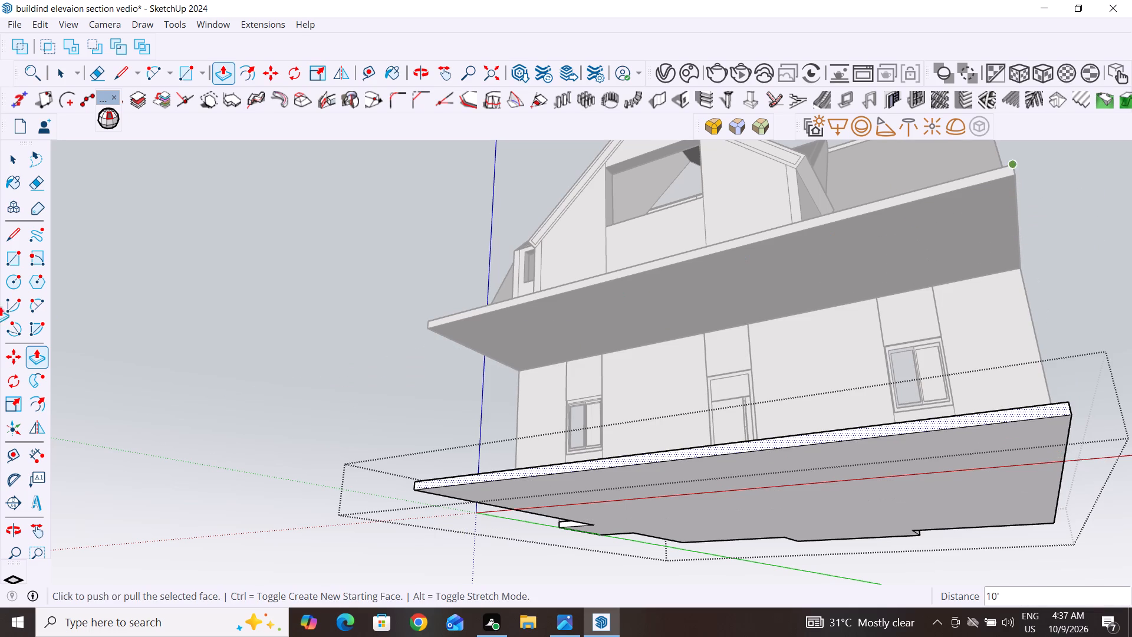
pyautogui.click(11, 163)
pyautogui.click(265, 322)
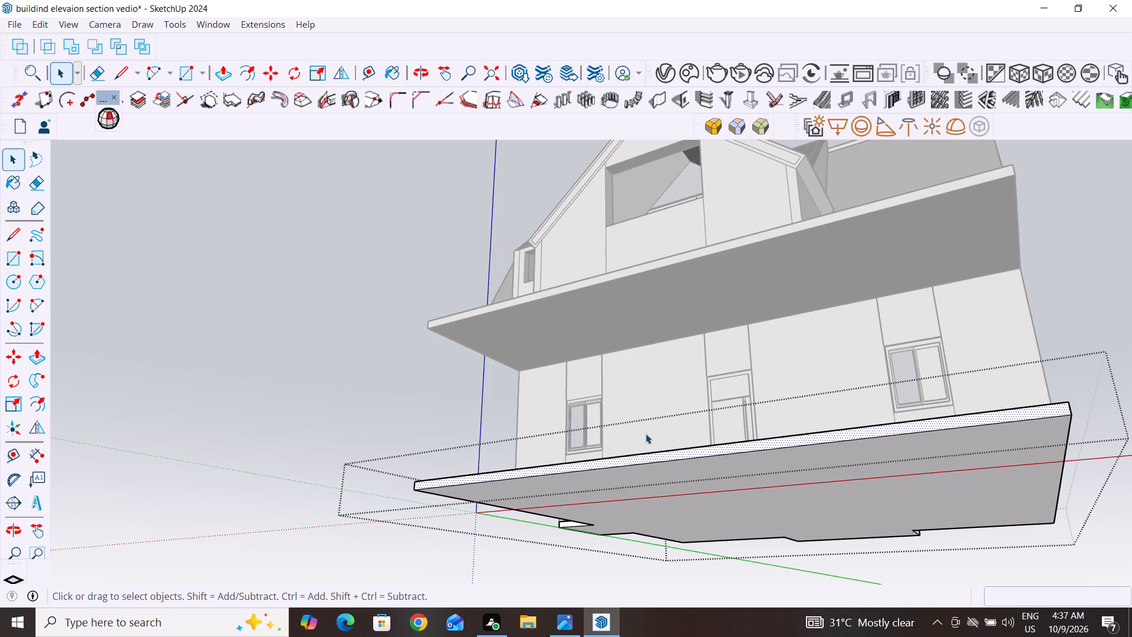
# Examine the house from below, the front and both front corners, checking the extended base slab against the floor slab overhang above.
pyautogui.scroll(-9, 753, 438)
pyautogui.moveTo(911, 464); pyautogui.dragTo(933, 548, button='middle')
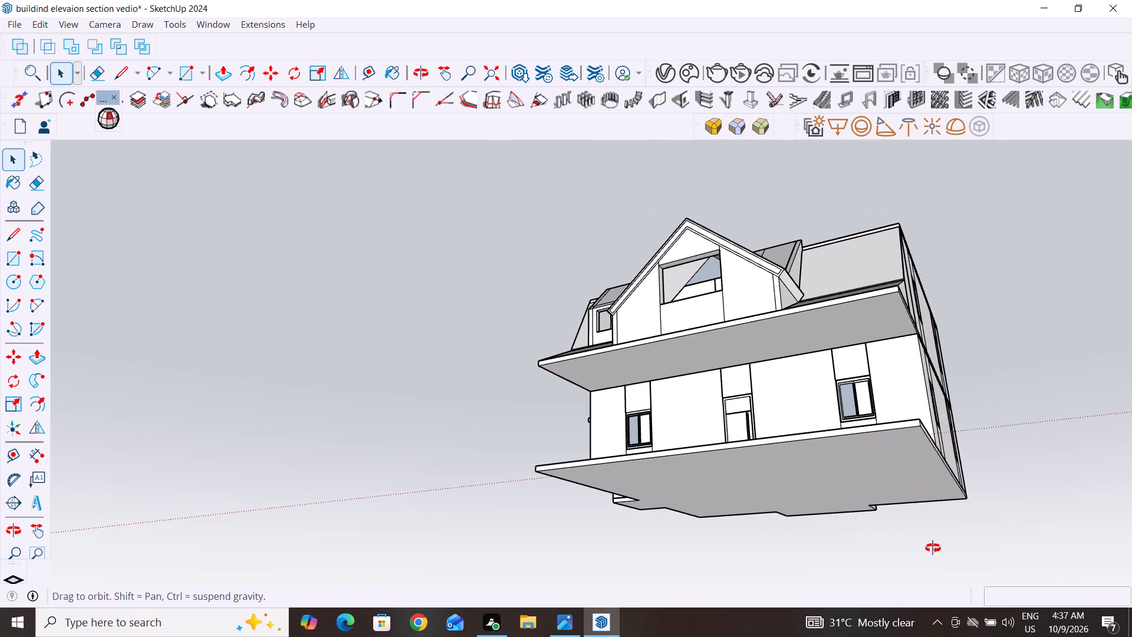
pyautogui.moveTo(933, 548); pyautogui.dragTo(959, 636, button='middle')
pyautogui.moveTo(753, 578); pyautogui.dragTo(743, 572, button='middle')
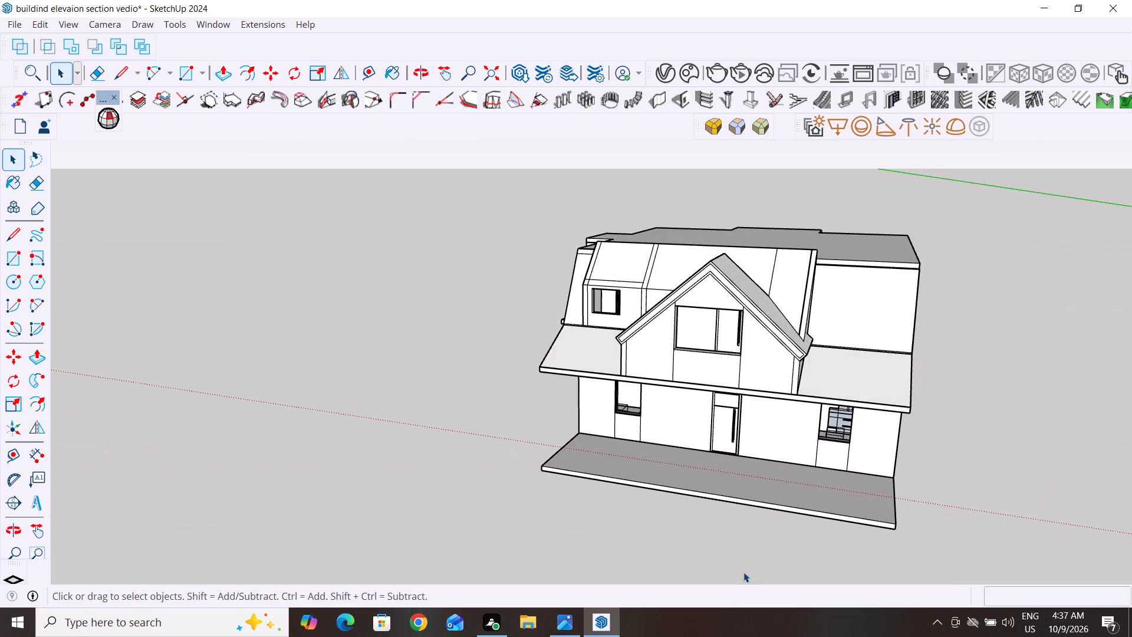
pyautogui.moveTo(743, 572); pyautogui.dragTo(916, 556, button='middle')
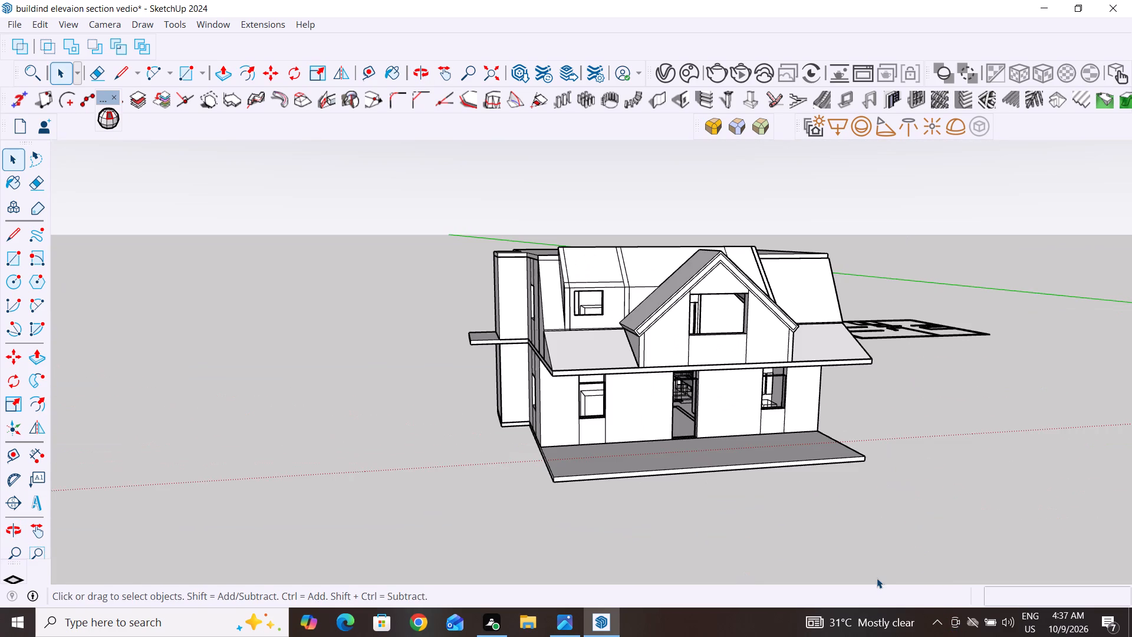
pyautogui.scroll(2, 749, 494)
pyautogui.moveTo(762, 495); pyautogui.dragTo(842, 563, button='middle')
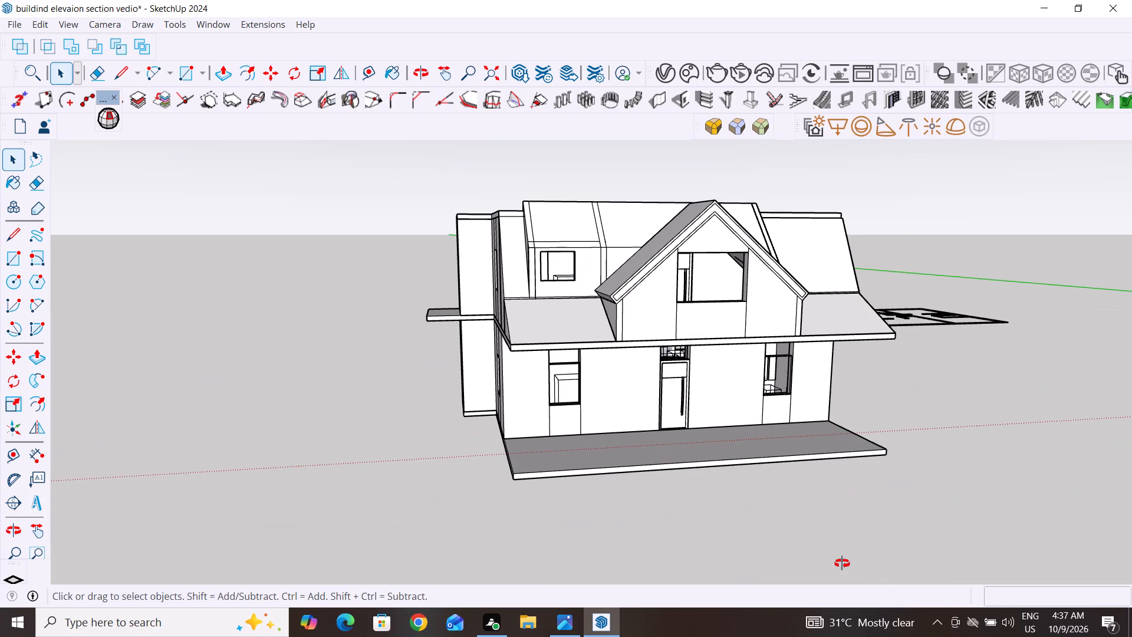
pyautogui.moveTo(842, 563); pyautogui.dragTo(857, 551, button='middle')
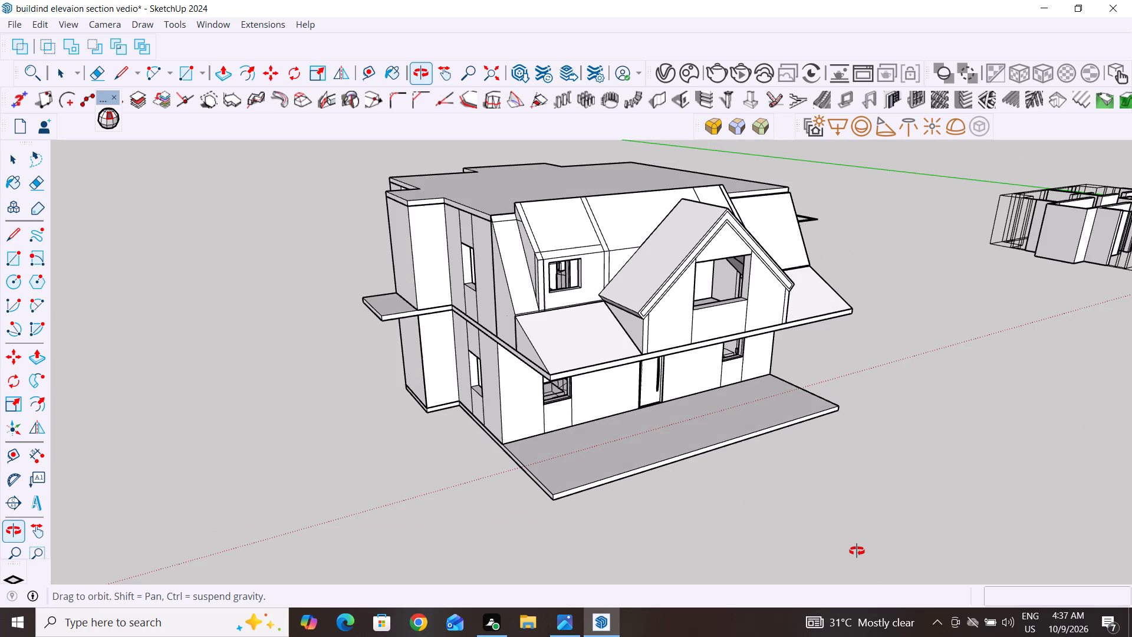
pyautogui.moveTo(857, 551); pyautogui.dragTo(730, 578, button='middle')
pyautogui.scroll(-4, 874, 423)
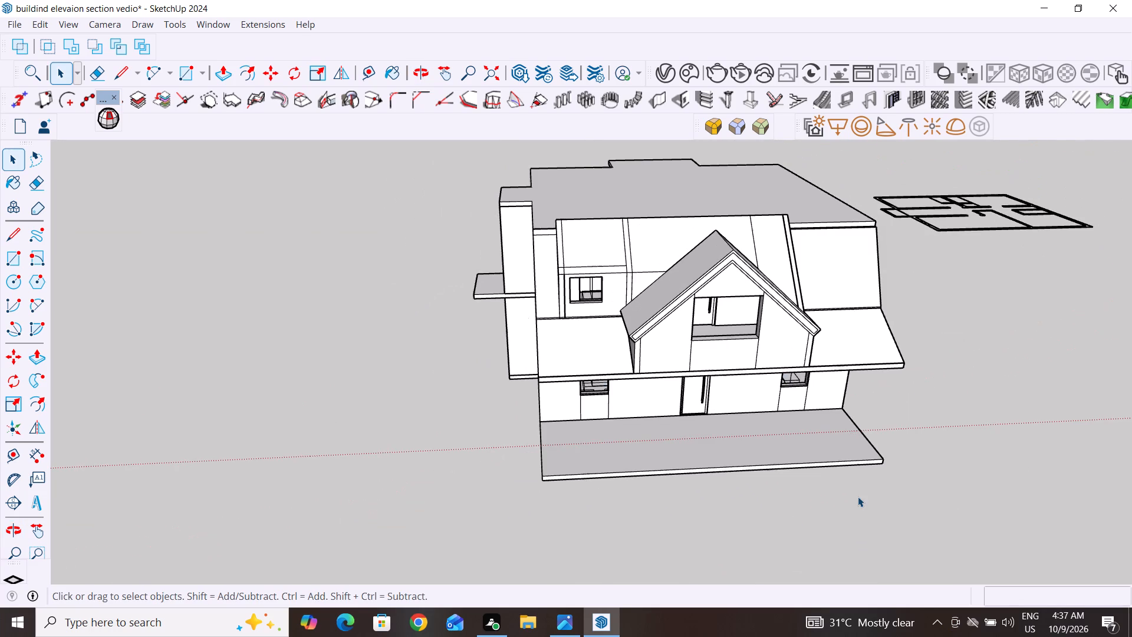
pyautogui.moveTo(858, 497); pyautogui.dragTo(786, 514, button='middle')
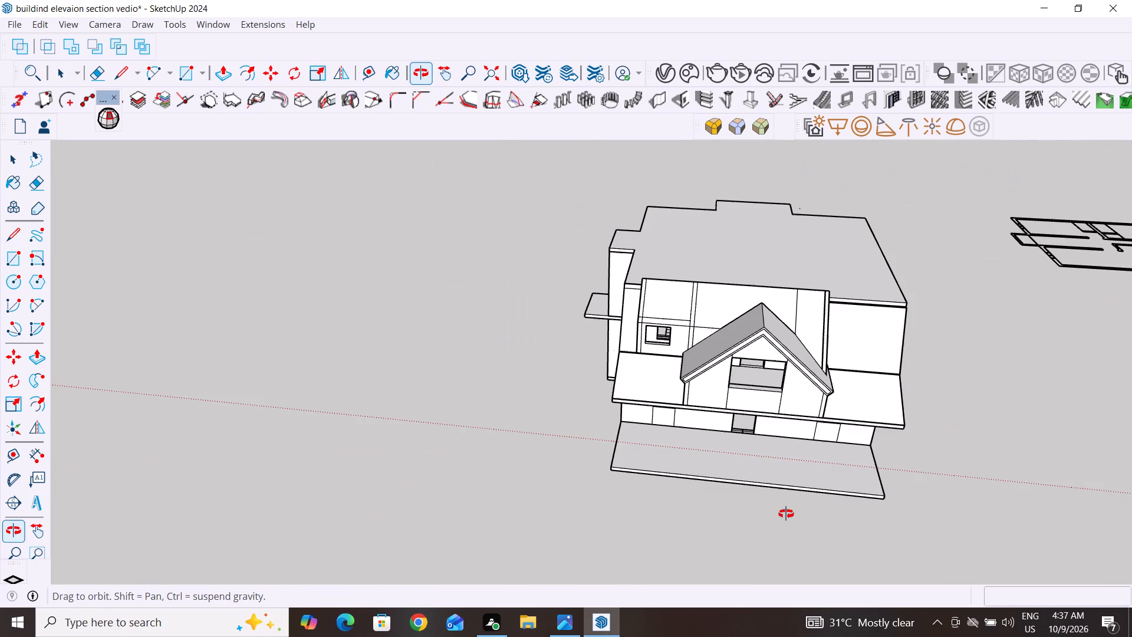
pyautogui.moveTo(786, 514); pyautogui.dragTo(795, 450, button='middle')
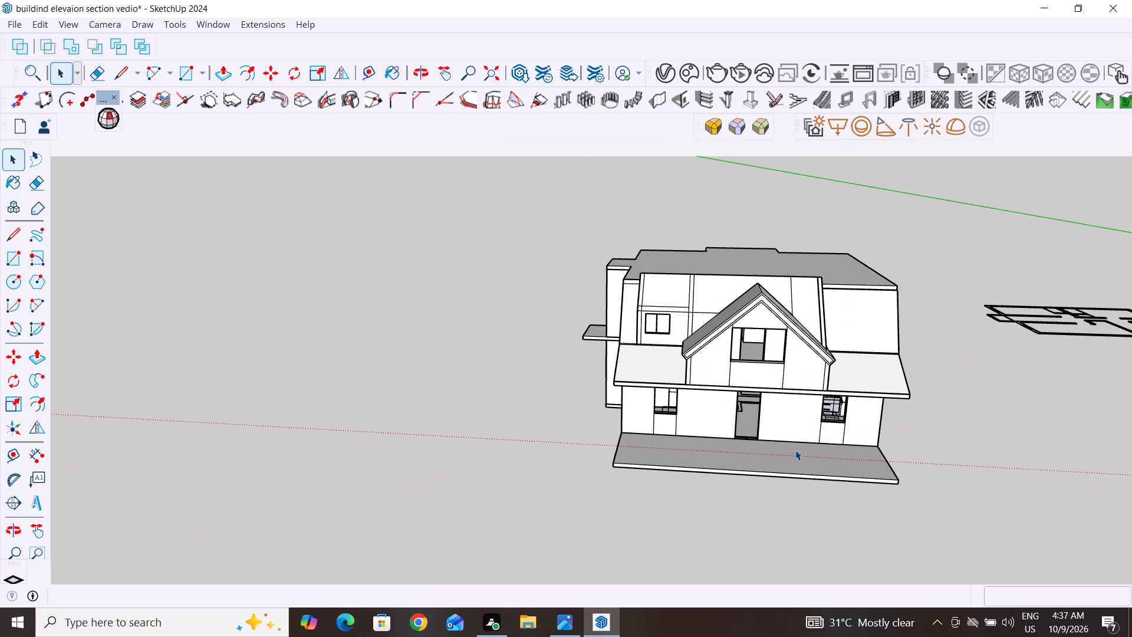
pyautogui.scroll(-4, 571, 402)
pyautogui.scroll(2, 774, 521)
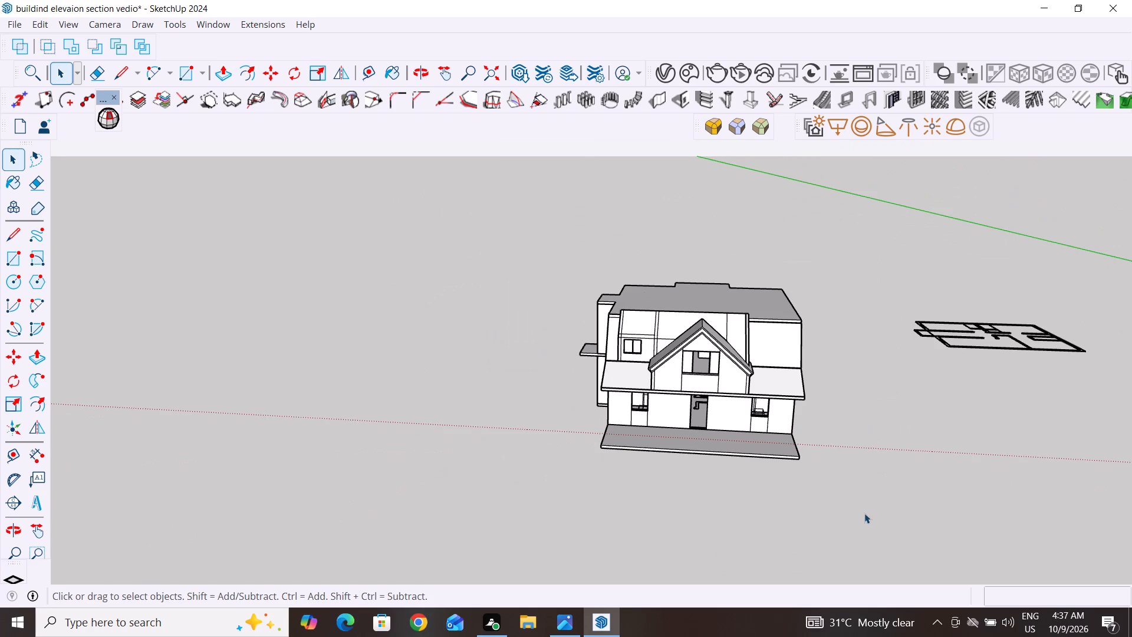
pyautogui.scroll(2, 864, 513)
pyautogui.scroll(1, 754, 517)
pyautogui.moveTo(775, 479); pyautogui.dragTo(789, 398, button='middle')
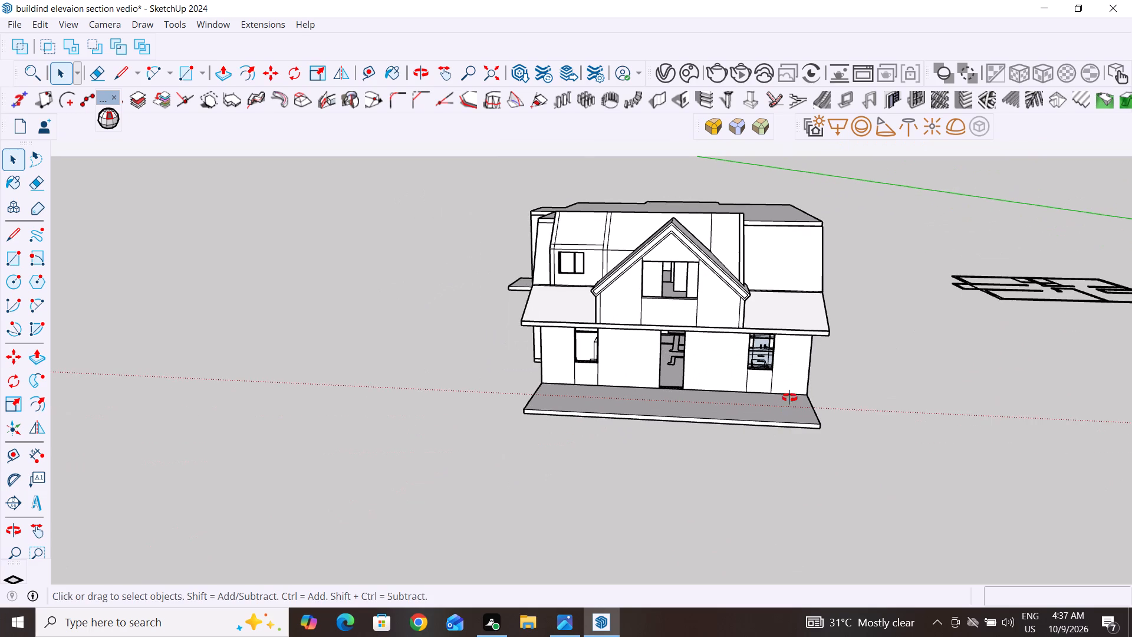
pyautogui.moveTo(789, 398); pyautogui.dragTo(794, 386, button='middle')
pyautogui.moveTo(802, 428); pyautogui.dragTo(801, 485, button='middle')
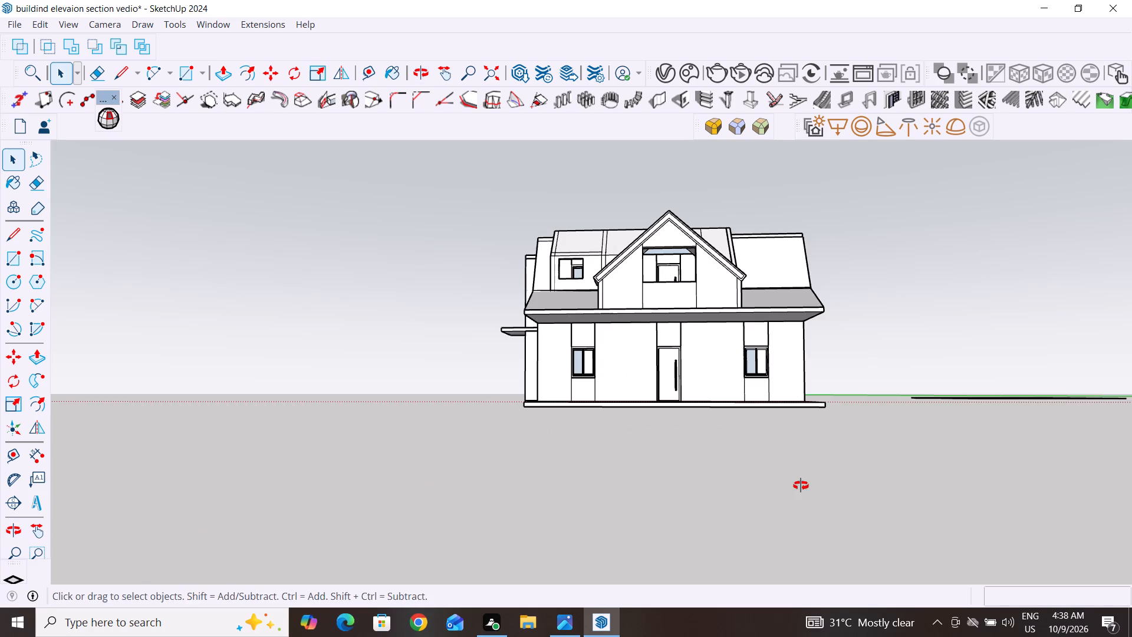
pyautogui.moveTo(801, 485); pyautogui.dragTo(801, 520, button='middle')
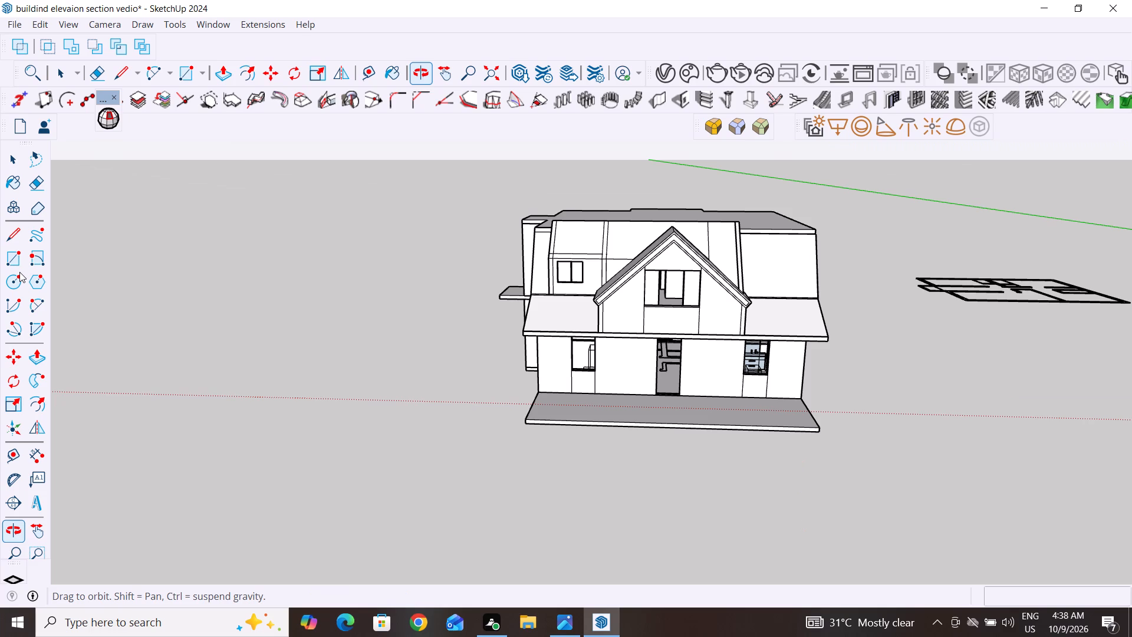
# Draw a vertical line about 10' long from the base slab's front corner up to the underside of the floor slab overhang.
pyautogui.click(17, 237)
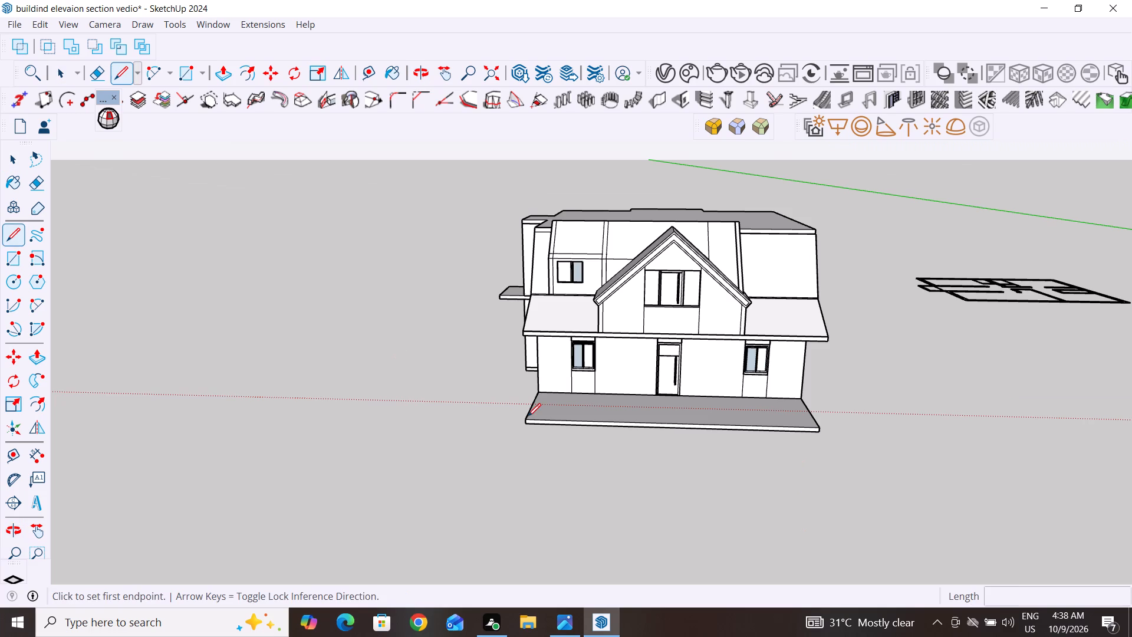
pyautogui.click(525, 421)
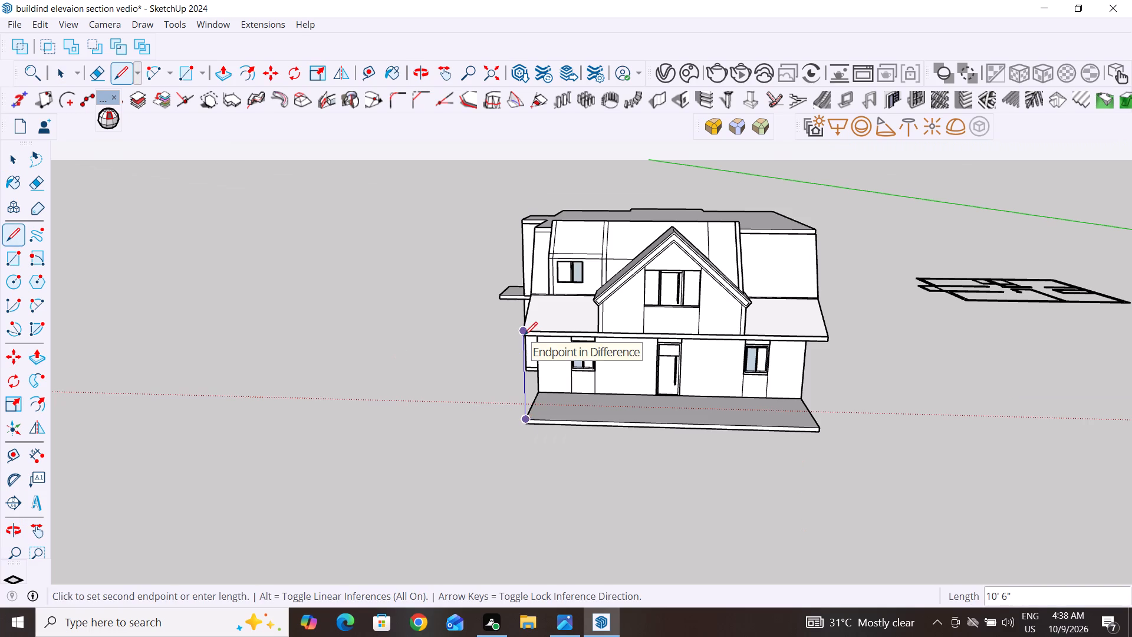
pyautogui.scroll(10, 524, 339)
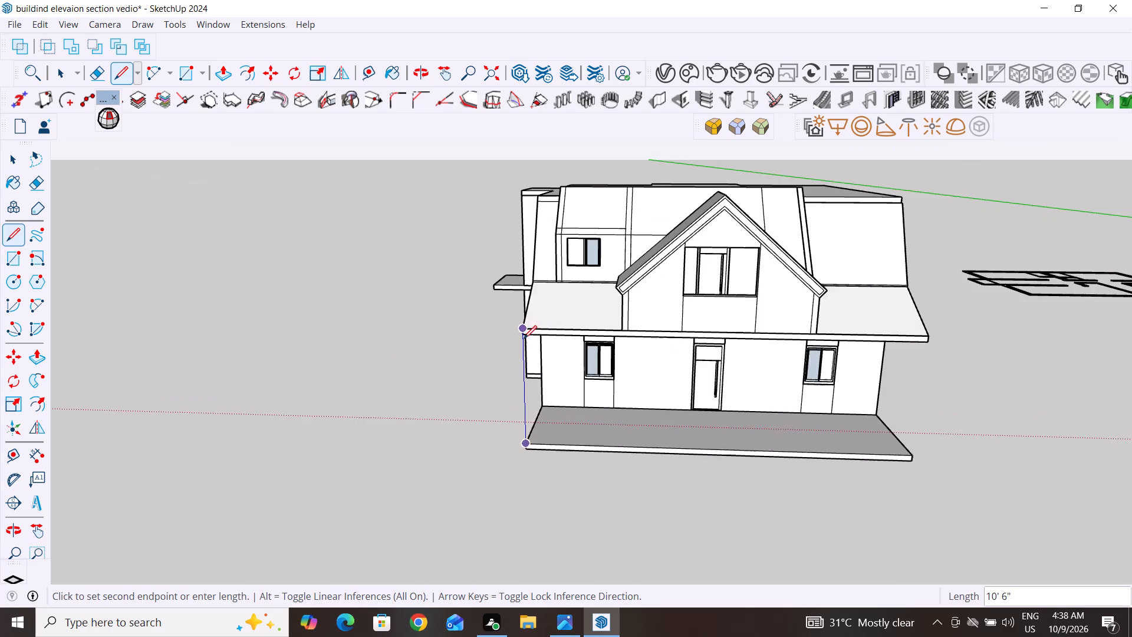
pyautogui.scroll(8, 524, 339)
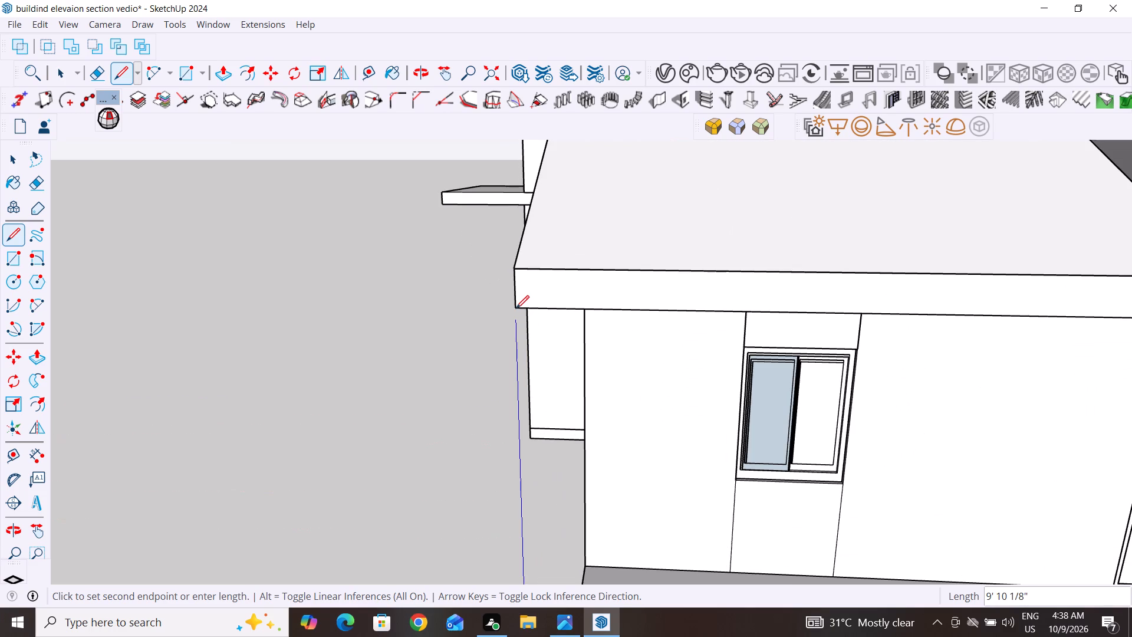
pyautogui.click(516, 308)
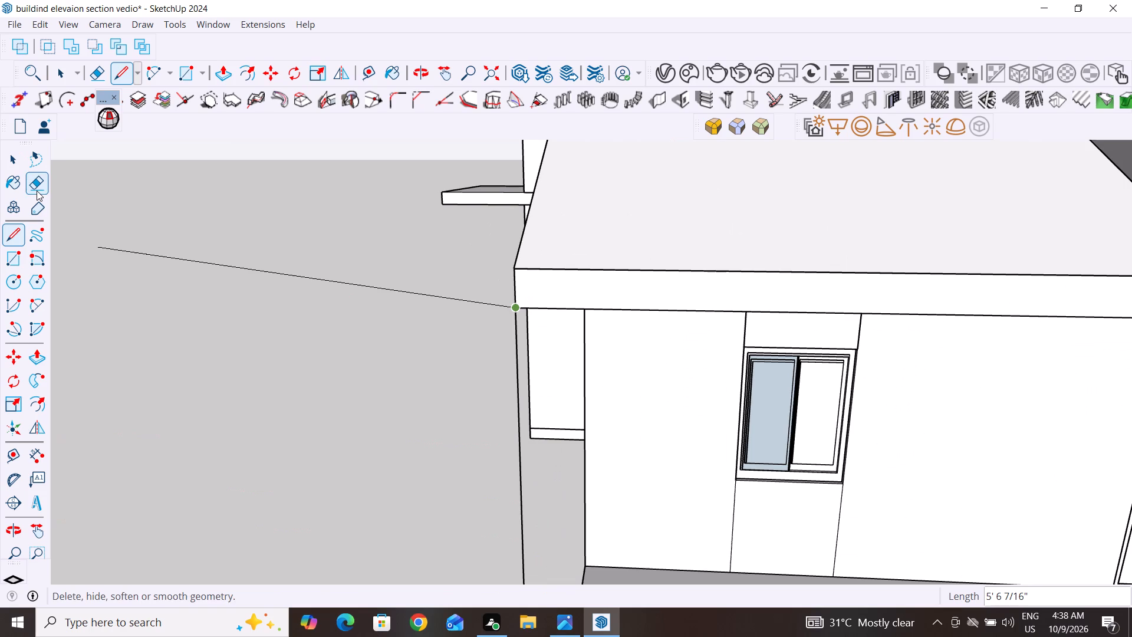
pyautogui.click(14, 157)
# Move the vertical corner line about 4' 8" along the red axis, clear of the house, into the open space beside it.
pyautogui.click(337, 367)
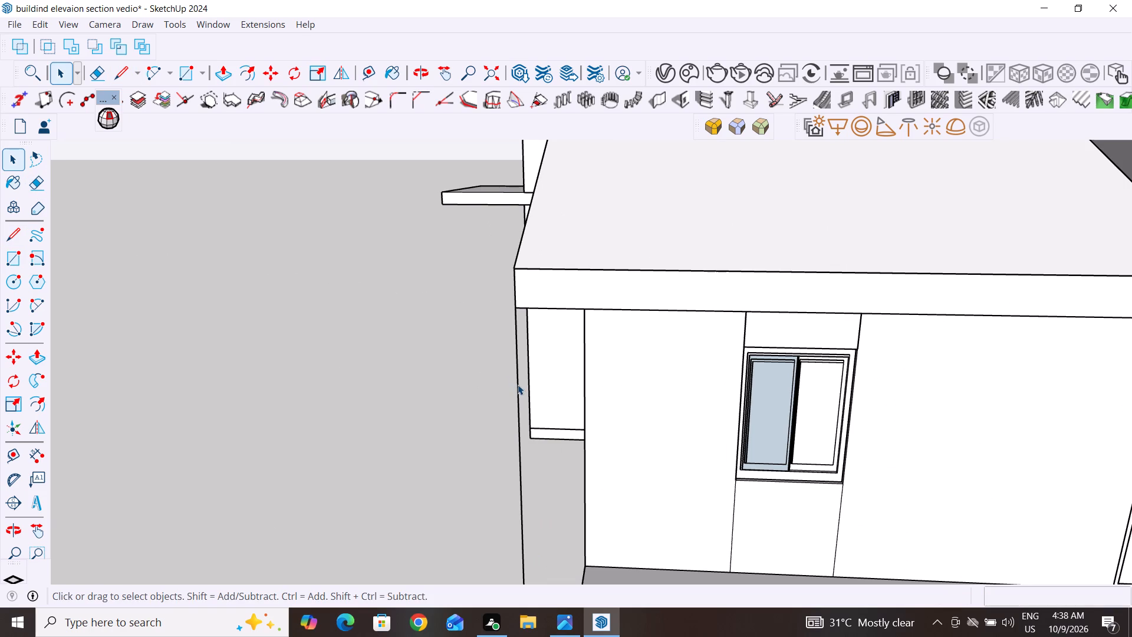
pyautogui.click(518, 385)
pyautogui.scroll(-9, 668, 262)
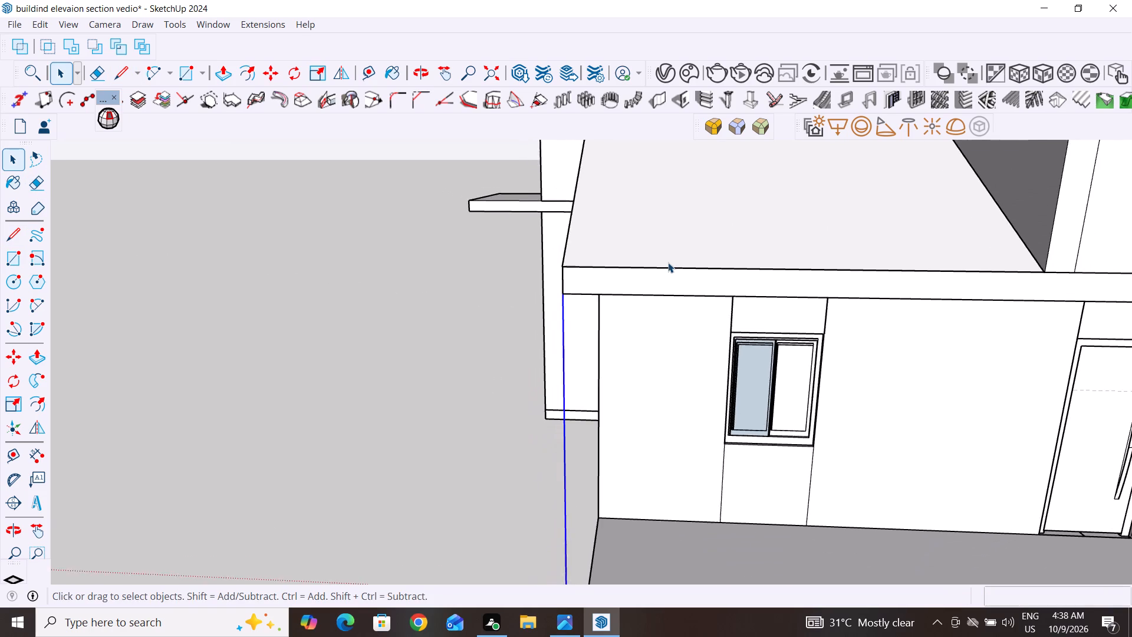
pyautogui.scroll(-3, 668, 262)
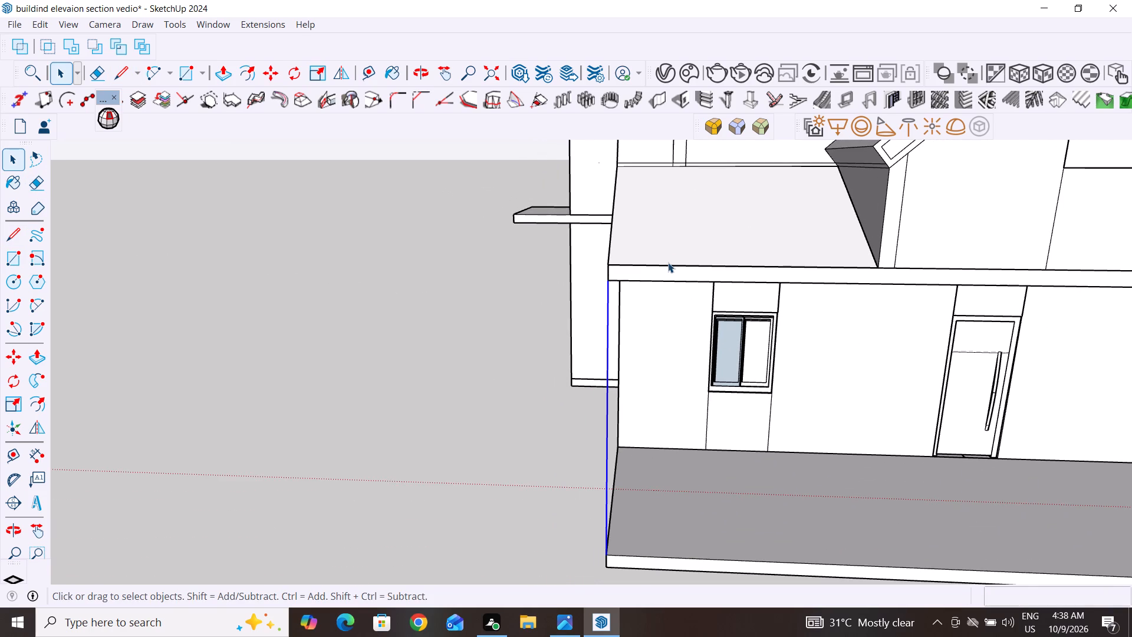
pyautogui.press('m')
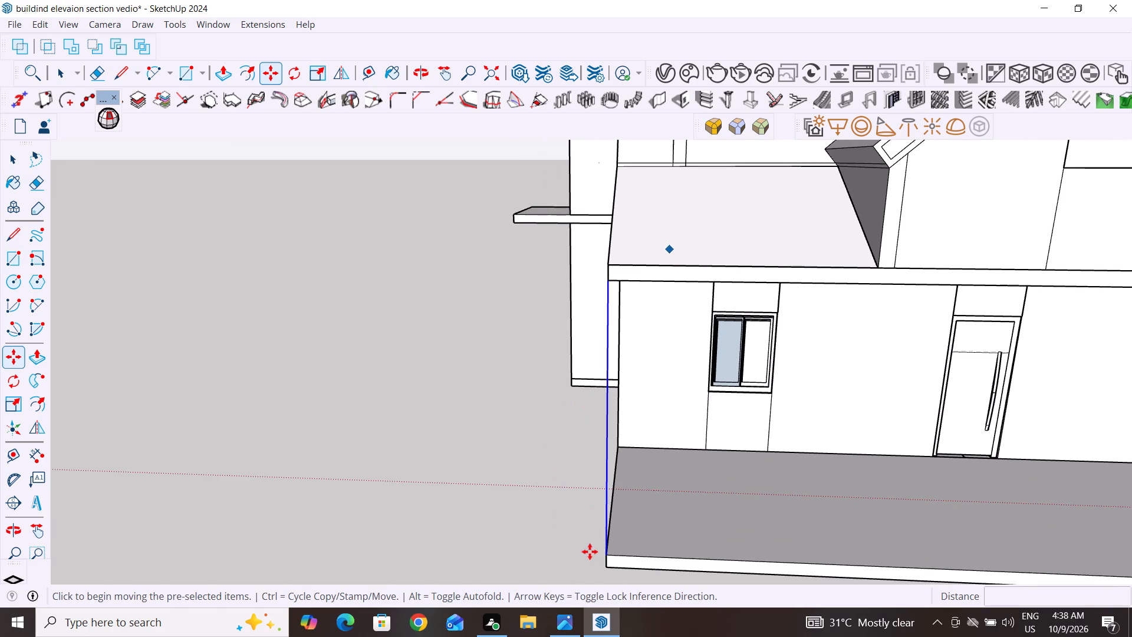
pyautogui.click(608, 554)
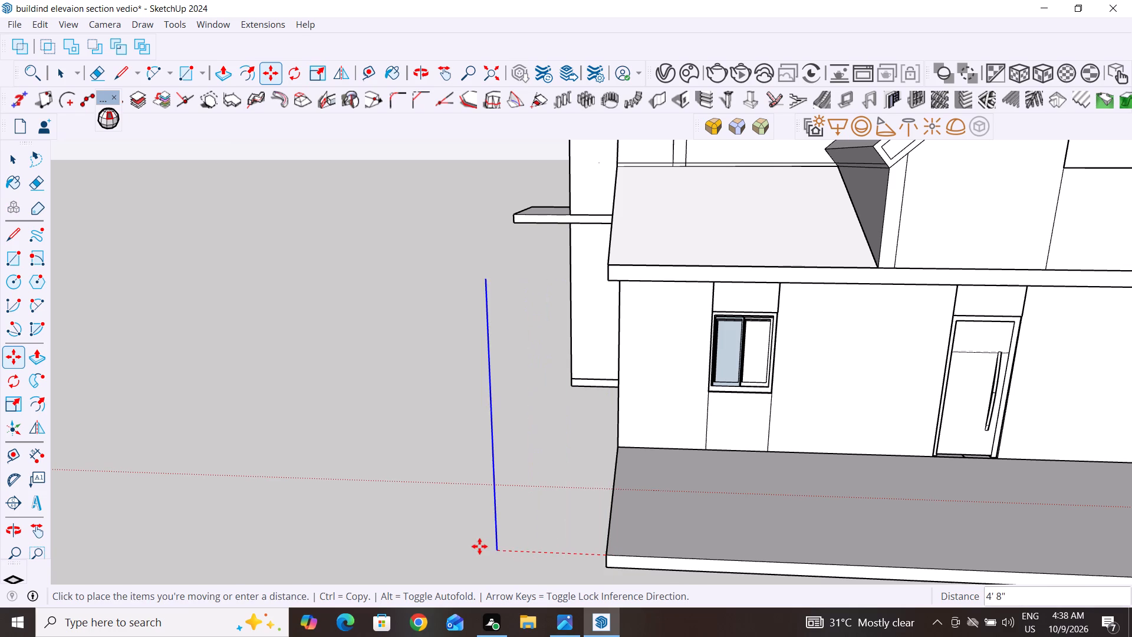
pyautogui.click(479, 546)
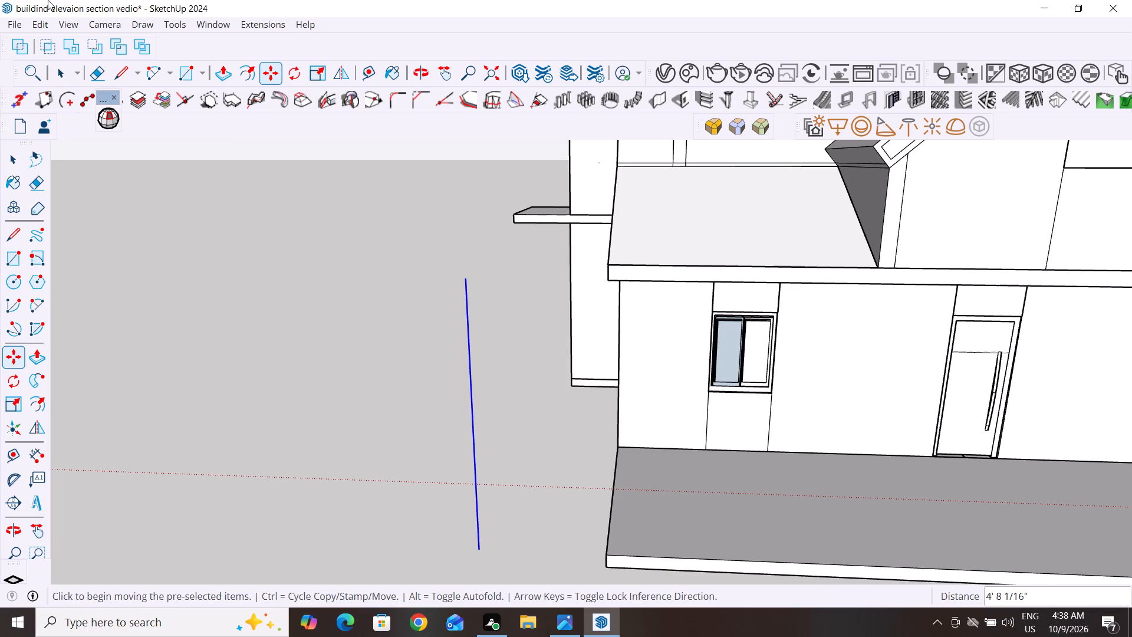
# Draw a two-point arc with a bulge of about 1' 10" near the upper end of the free-standing vertical line.
pyautogui.click(150, 71)
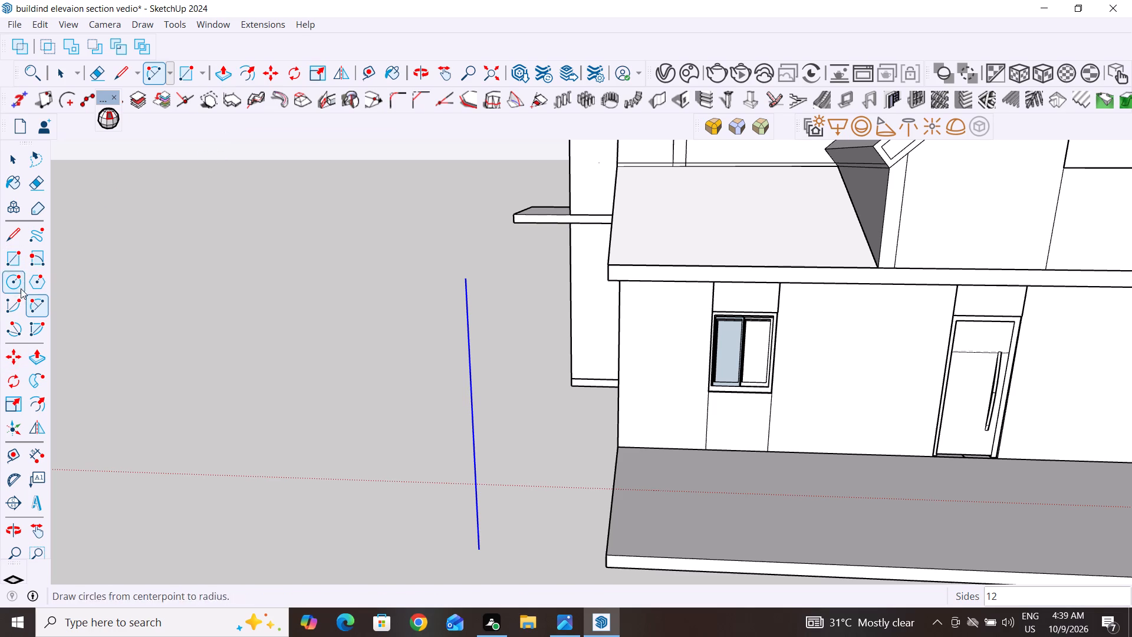
pyautogui.click(32, 257)
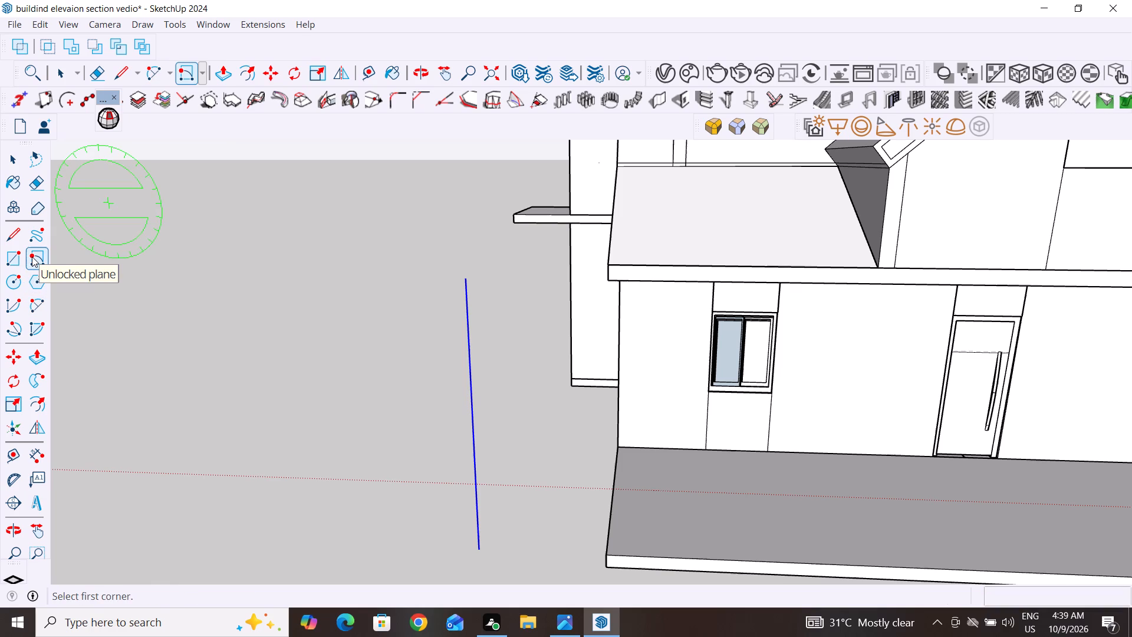
pyautogui.click(40, 309)
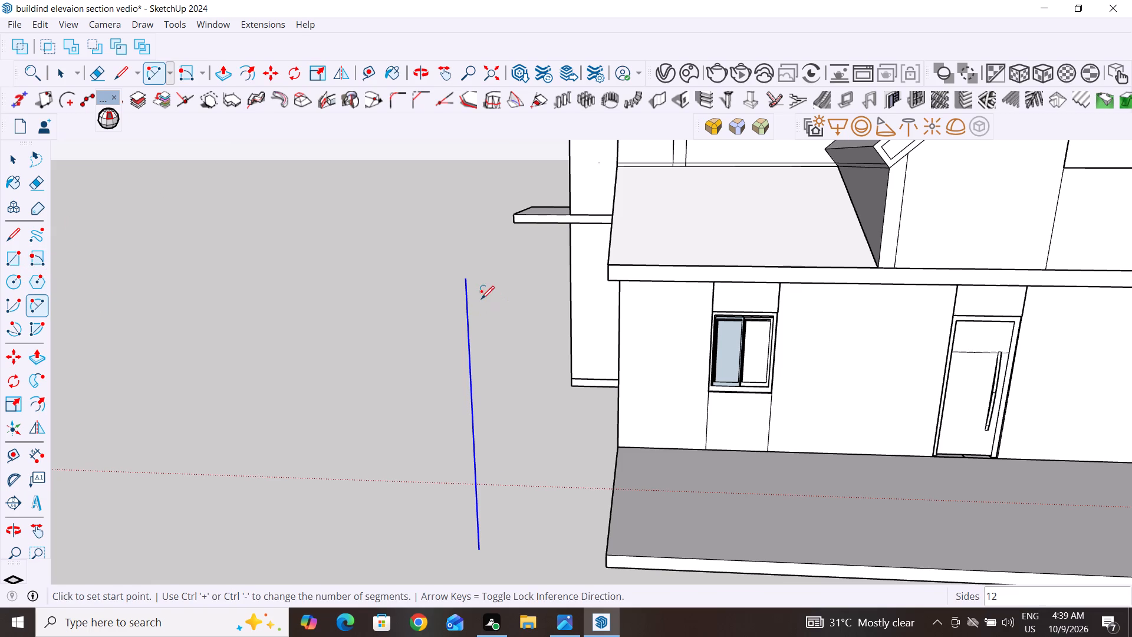
pyautogui.click(488, 361)
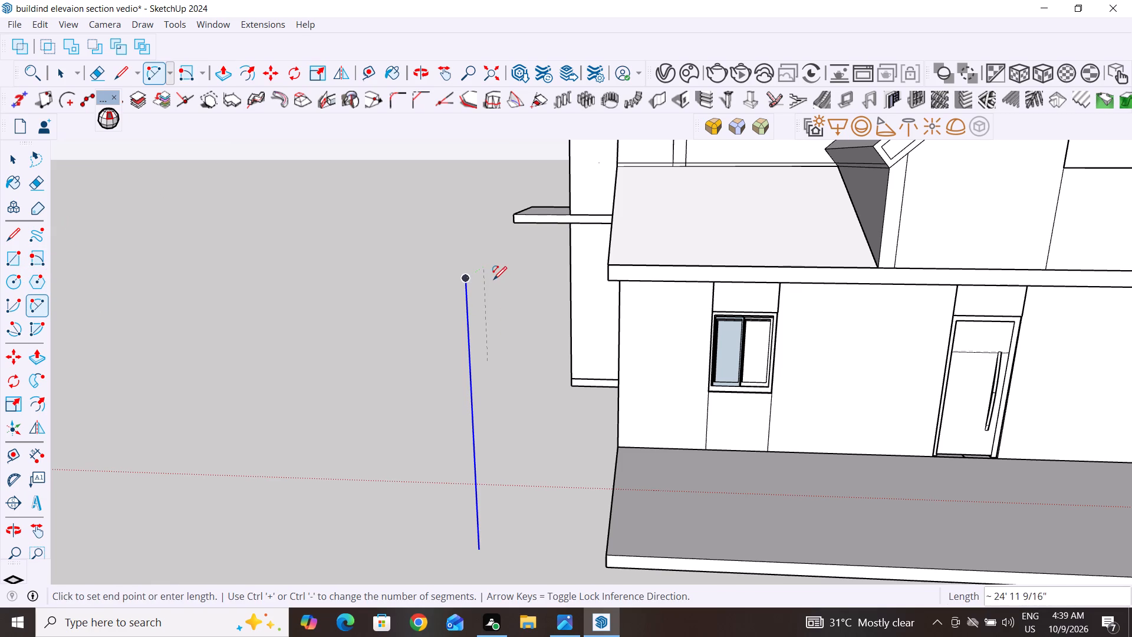
pyautogui.click(486, 281)
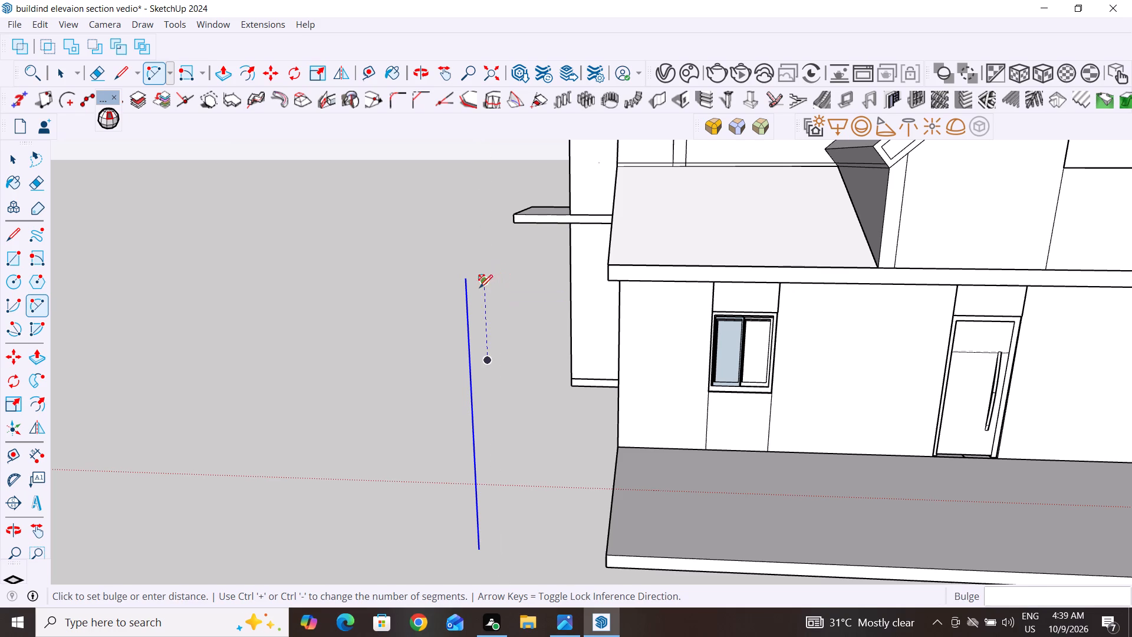
pyautogui.scroll(4, 476, 306)
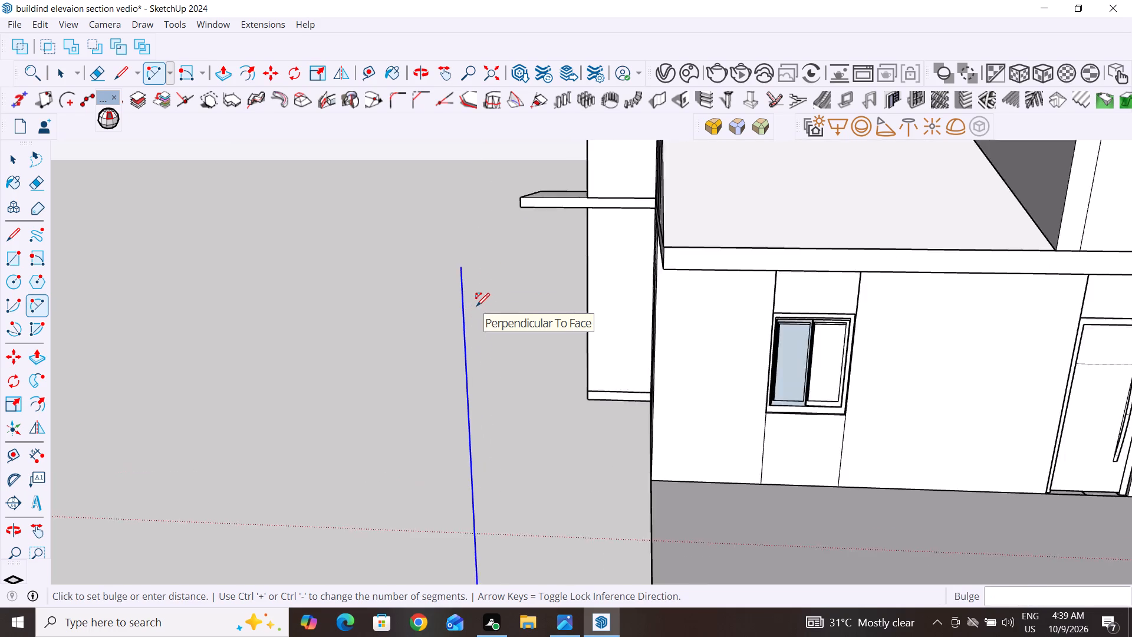
pyautogui.scroll(1, 476, 306)
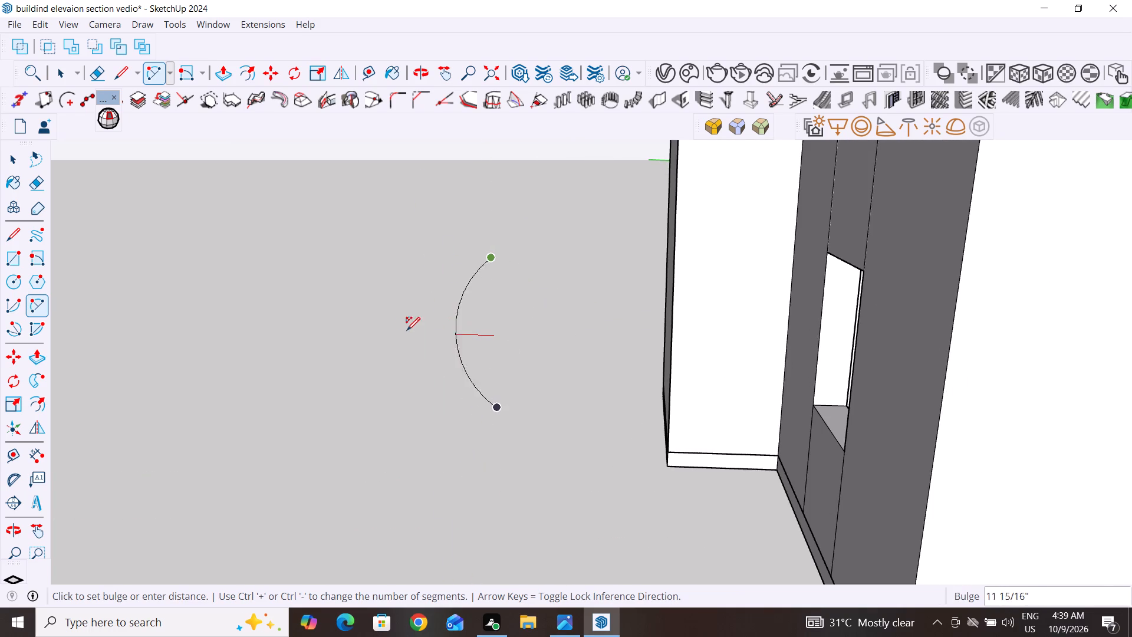
pyautogui.scroll(-6, 430, 331)
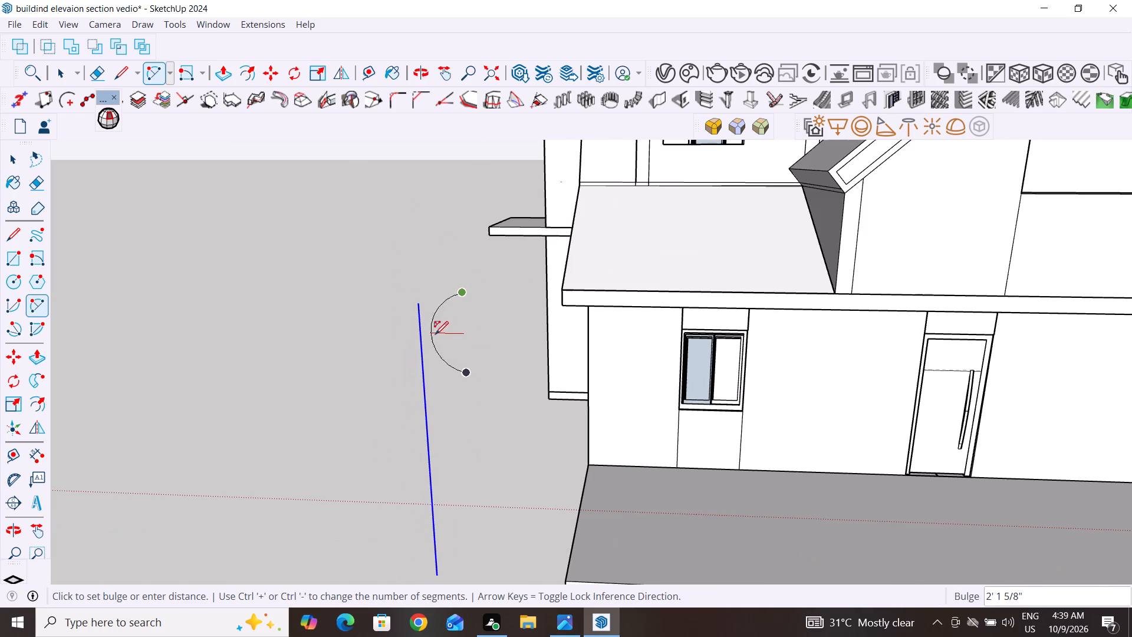
pyautogui.click(438, 337)
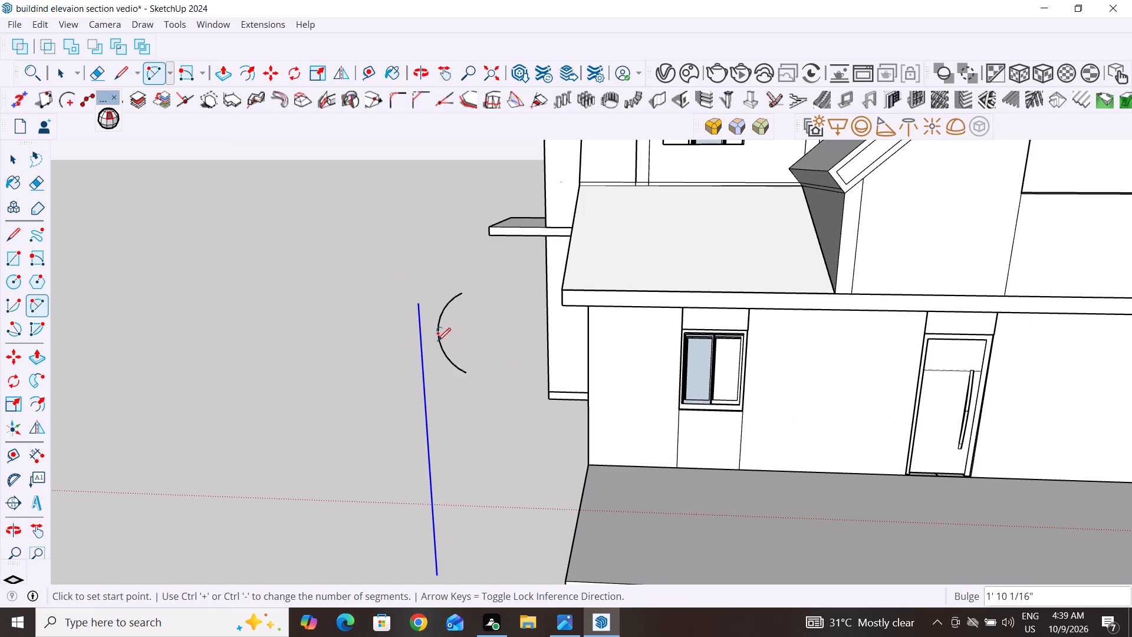
pyautogui.click(466, 375)
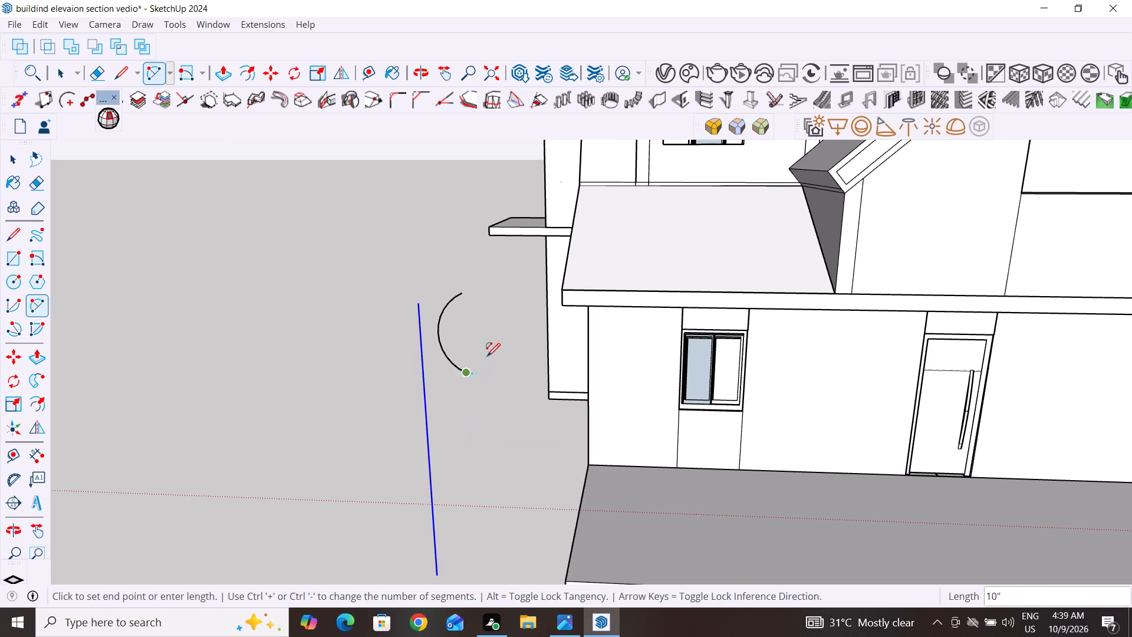
pyautogui.click(11, 158)
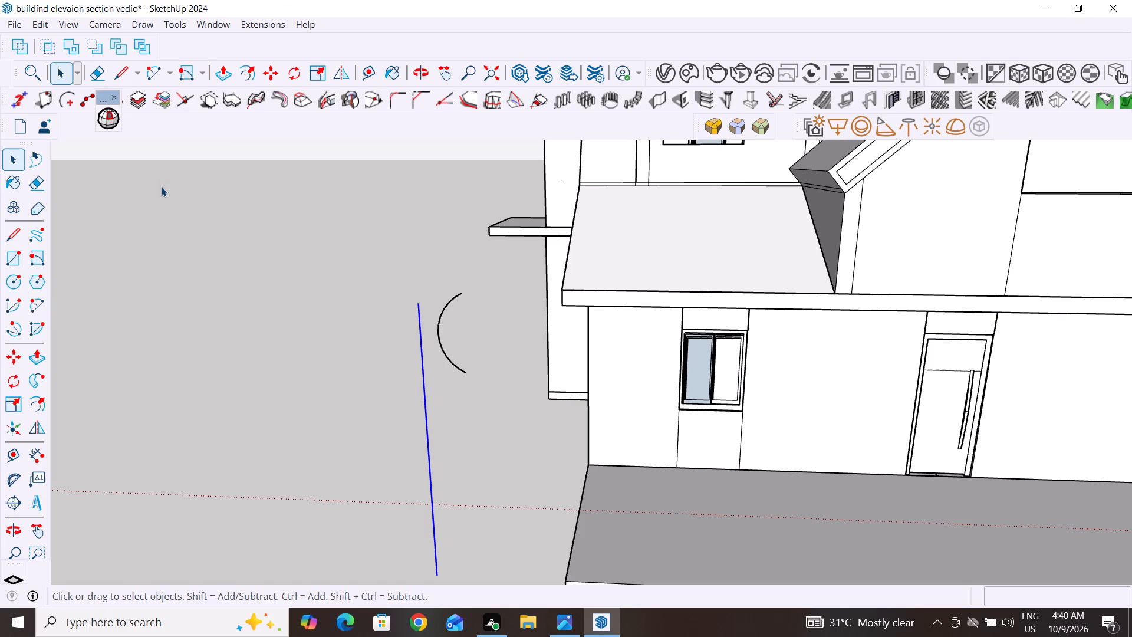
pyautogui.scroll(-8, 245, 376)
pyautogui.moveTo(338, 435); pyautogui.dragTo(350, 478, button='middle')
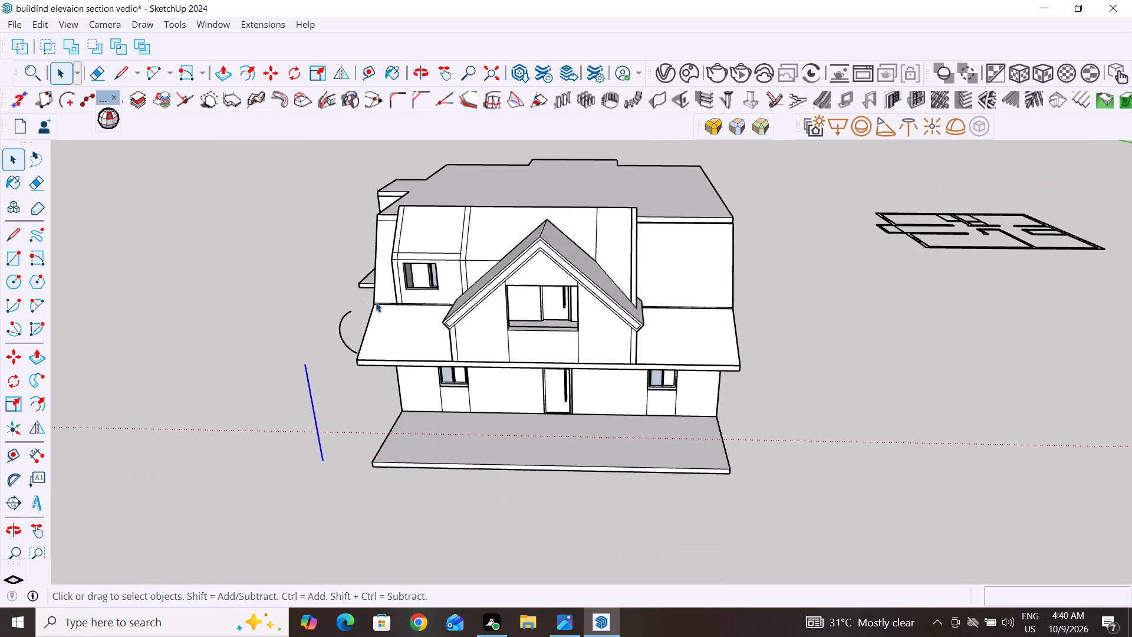
# Delete the stray two-point arc floating between the vertical line and the house.
pyautogui.click(340, 321)
pyautogui.press('Delete')
# Draw a two-point arc from the vertical line's top end to about 10" down it, with a bulge of about 10 9/16" towards the house.
pyautogui.scroll(3, 310, 482)
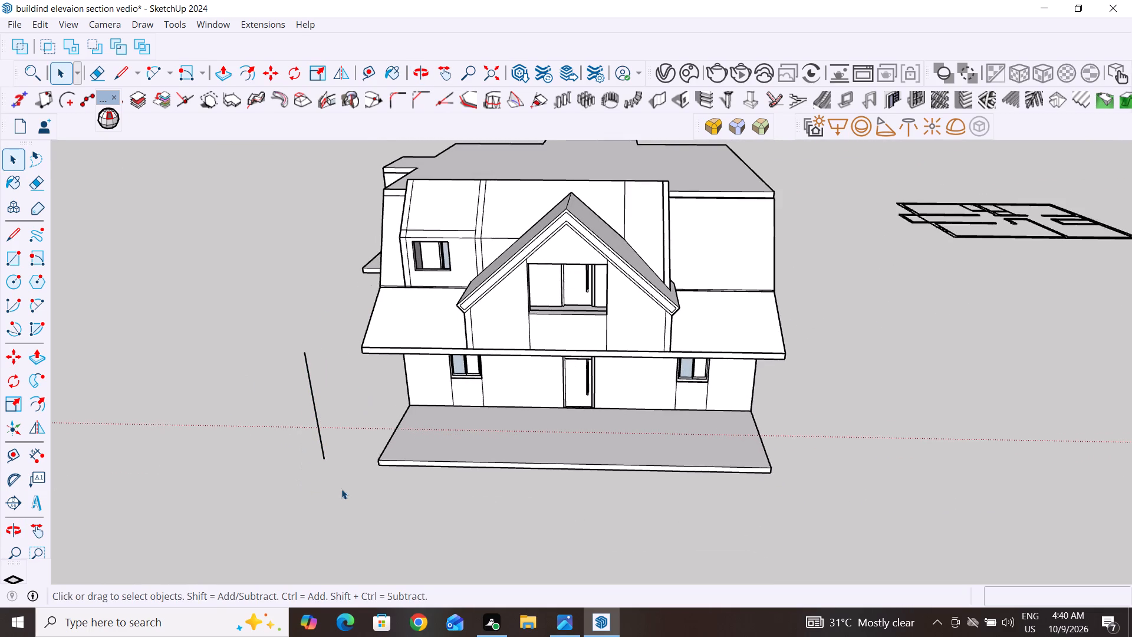
pyautogui.moveTo(338, 487); pyautogui.dragTo(489, 439, button='middle')
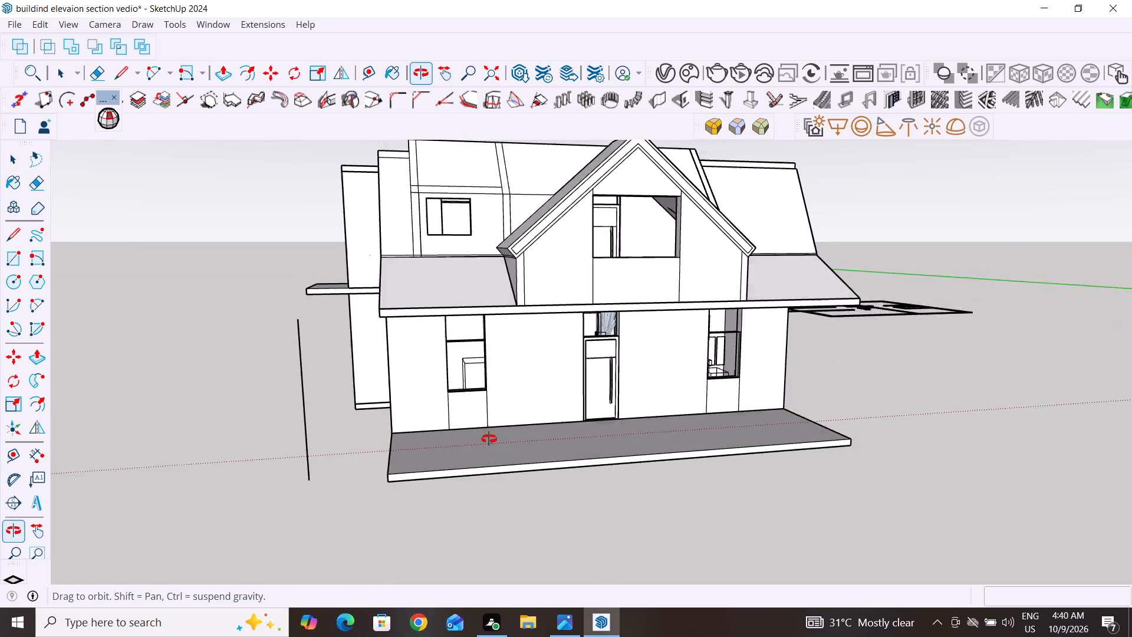
pyautogui.moveTo(489, 439); pyautogui.dragTo(436, 382, button='middle')
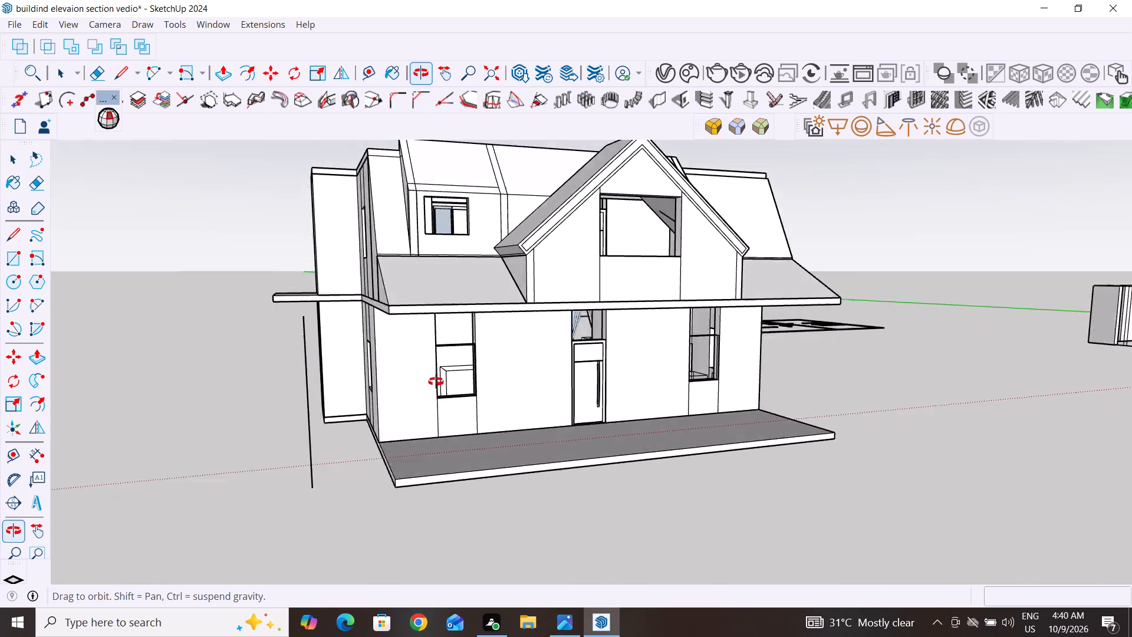
pyautogui.moveTo(436, 382); pyautogui.dragTo(511, 418, button='middle')
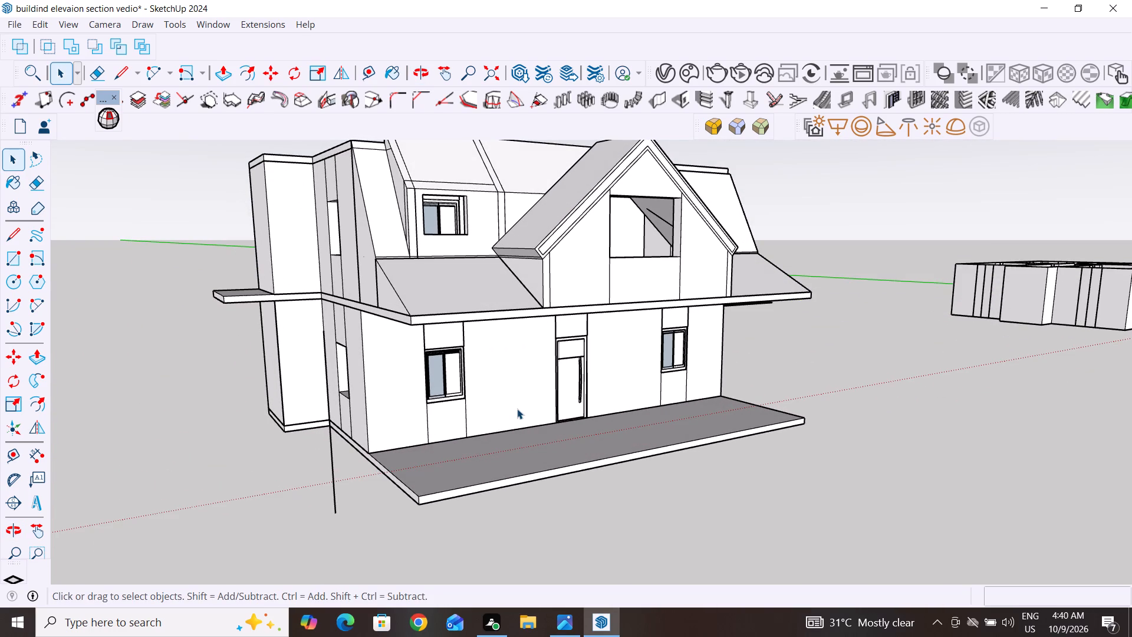
pyautogui.scroll(3, 358, 455)
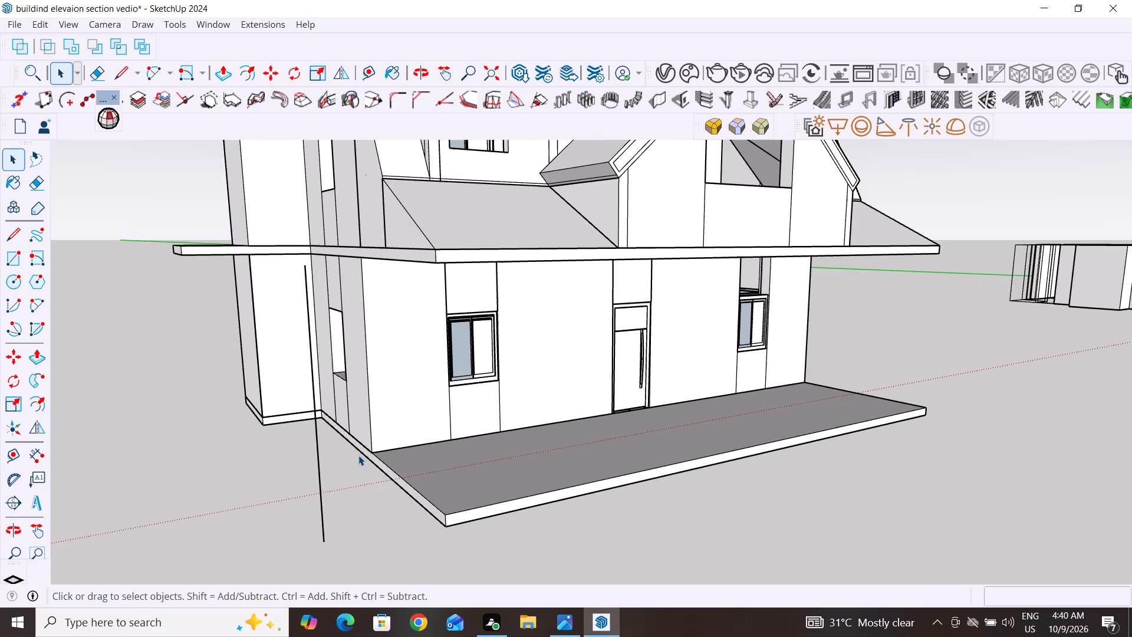
pyautogui.moveTo(340, 502); pyautogui.dragTo(246, 520, button='middle')
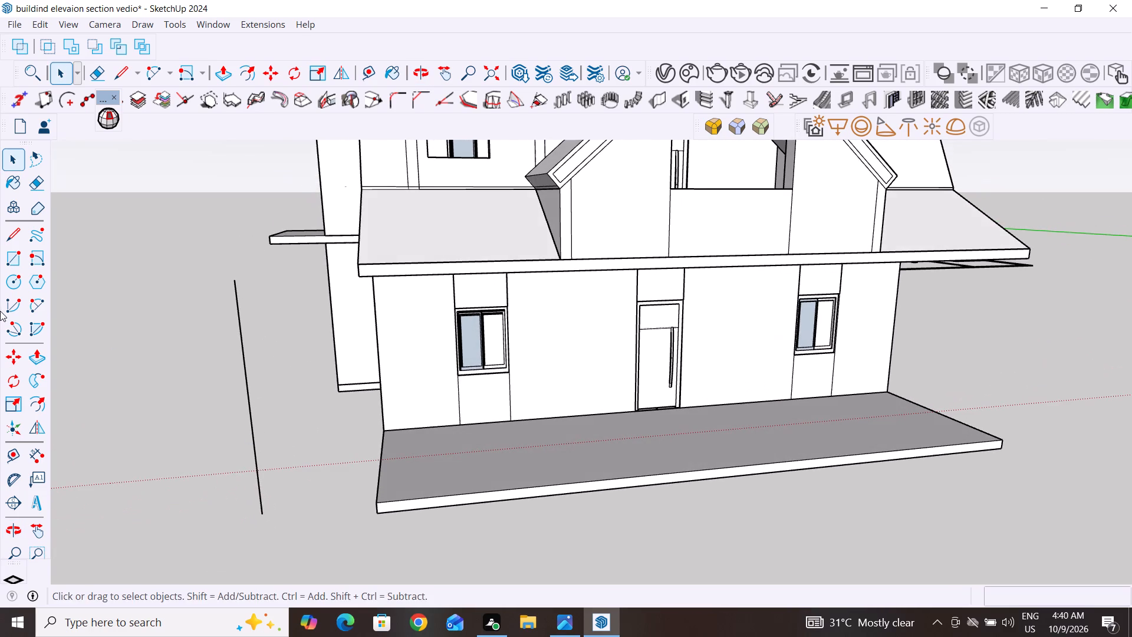
pyautogui.click(37, 303)
pyautogui.click(236, 281)
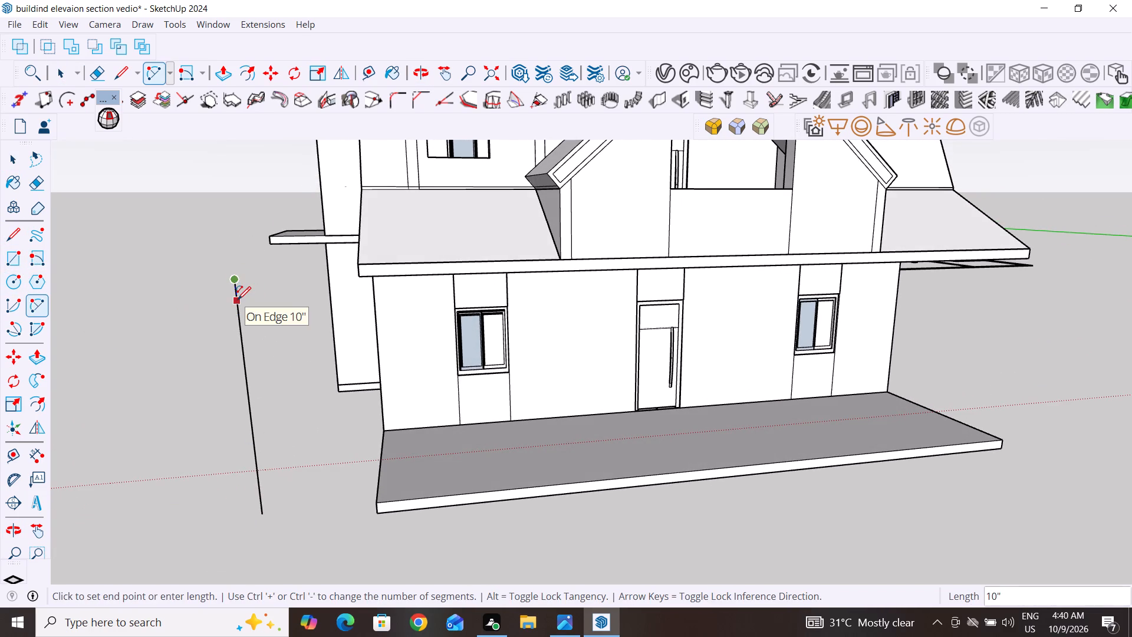
pyautogui.click(238, 300)
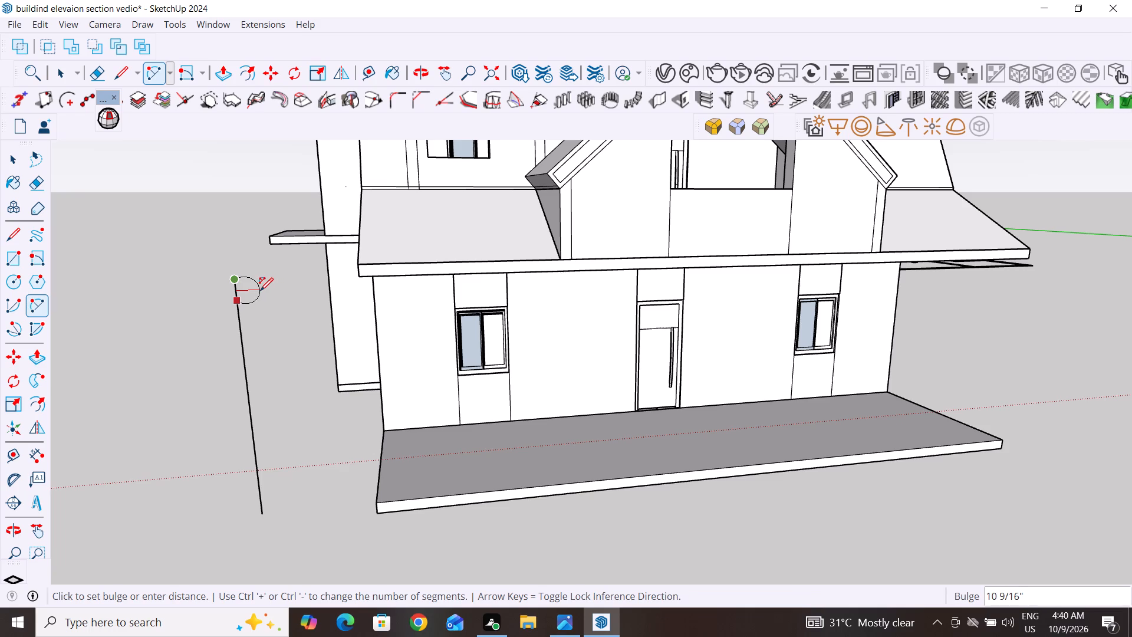
pyautogui.click(260, 291)
# Continue the profile downward from the top arc's underside with two opposing arcs forming an S, with bulges of about 3 3/16" and 2 1/2".
pyautogui.click(251, 304)
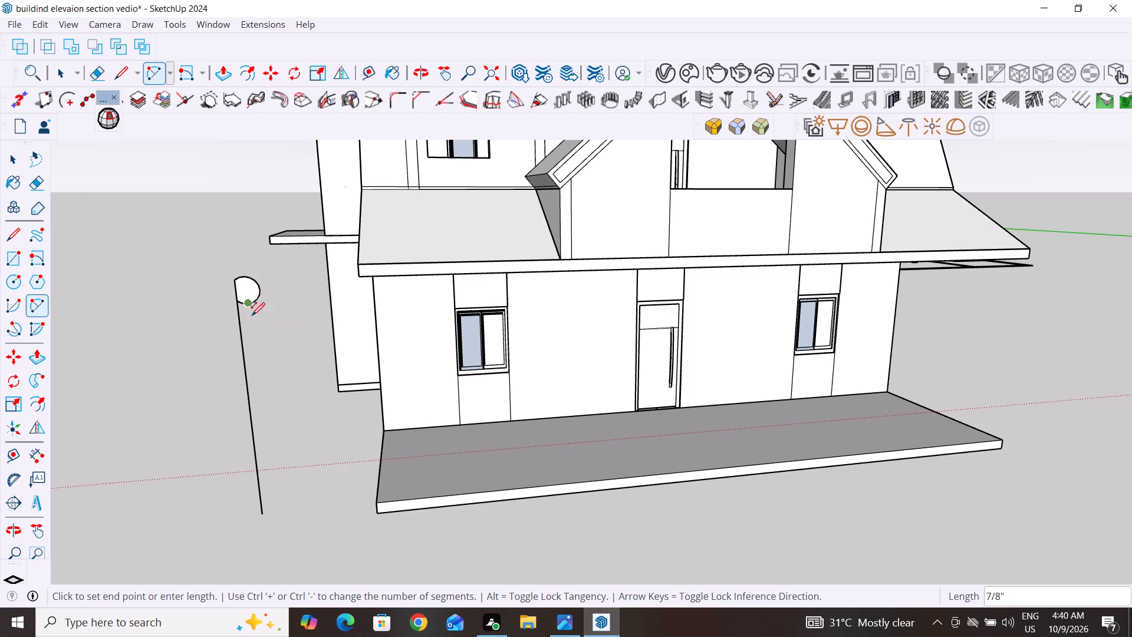
pyautogui.scroll(8, 259, 324)
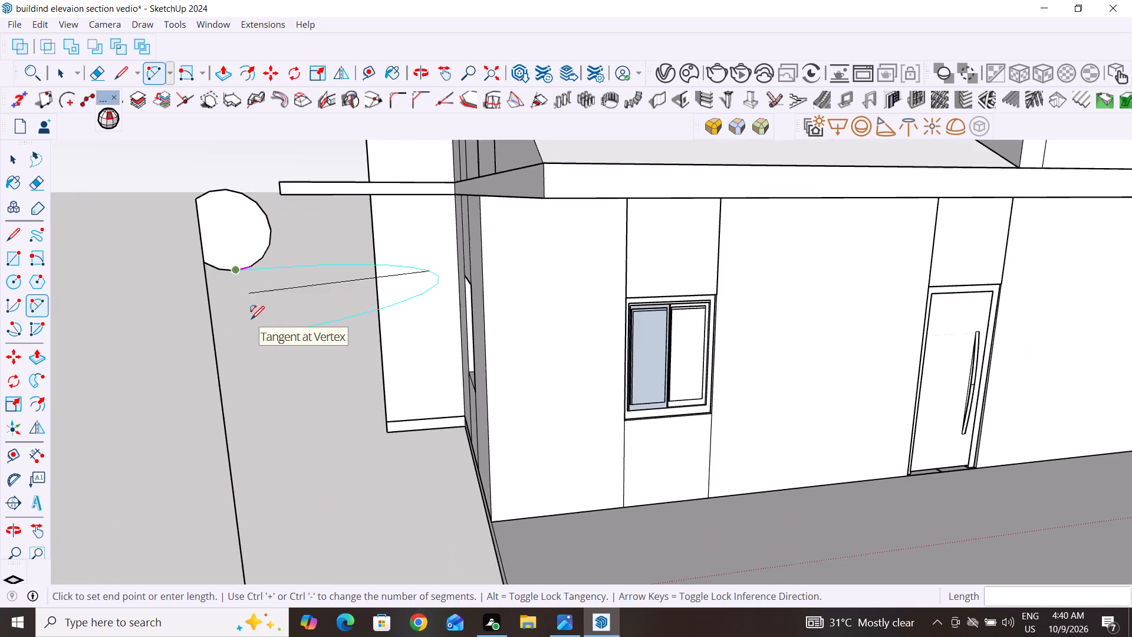
pyautogui.scroll(1, 228, 327)
pyautogui.scroll(-4, 228, 331)
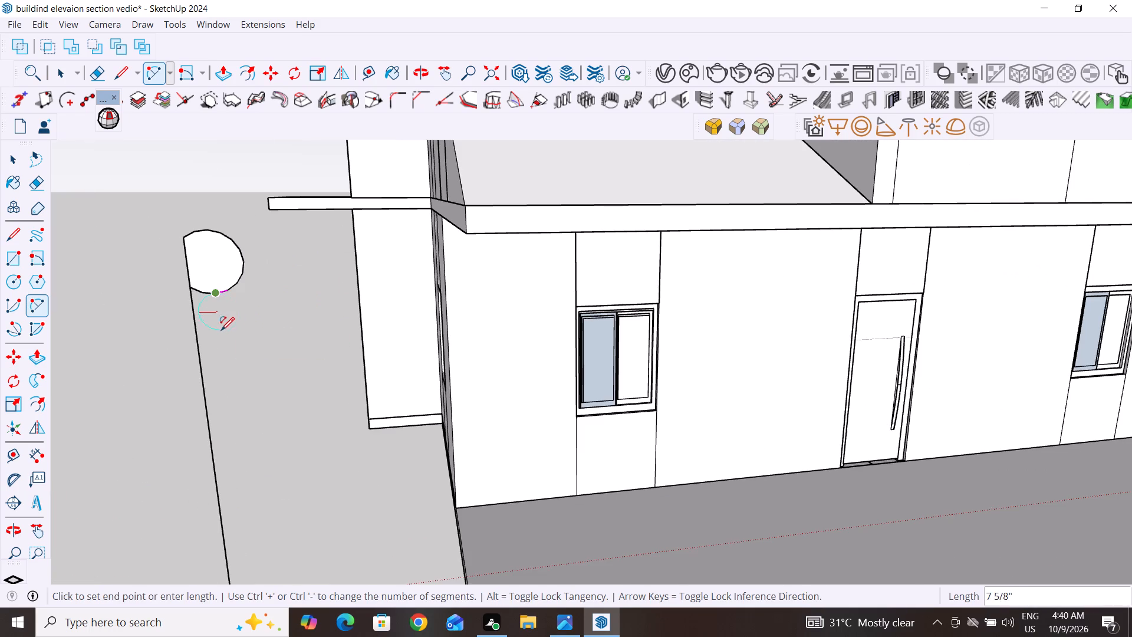
pyautogui.click(215, 327)
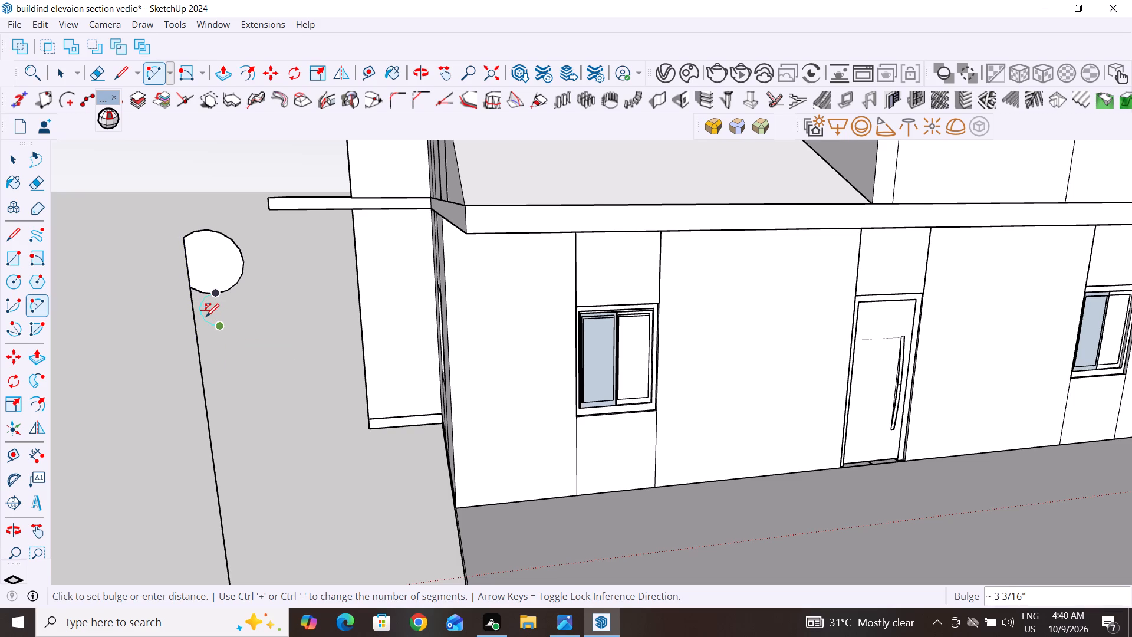
pyautogui.click(206, 317)
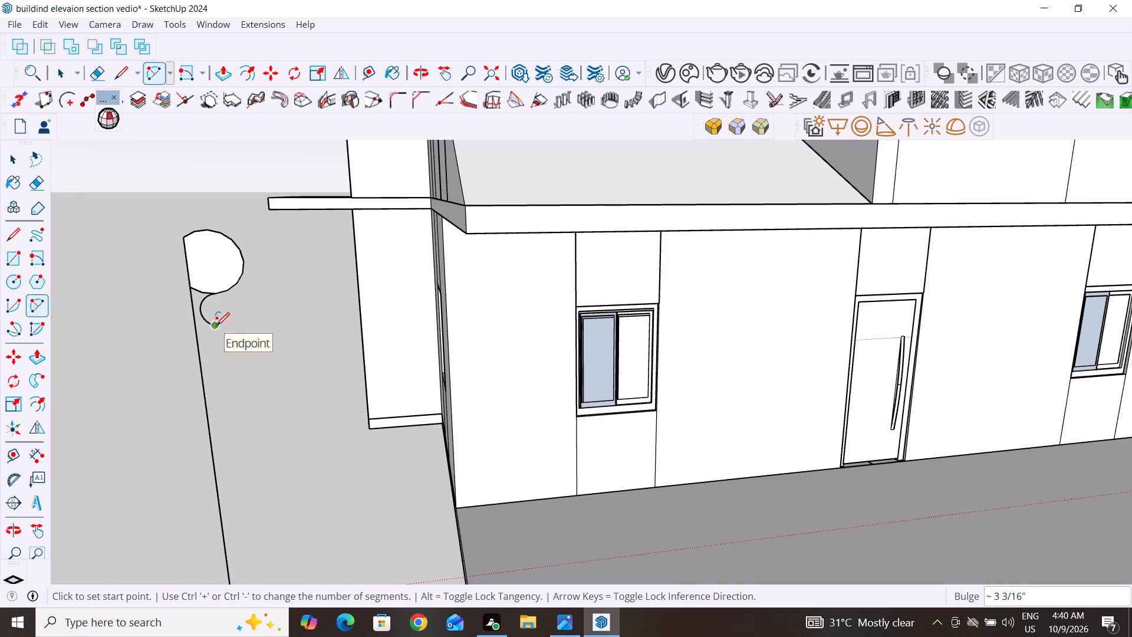
pyautogui.click(216, 326)
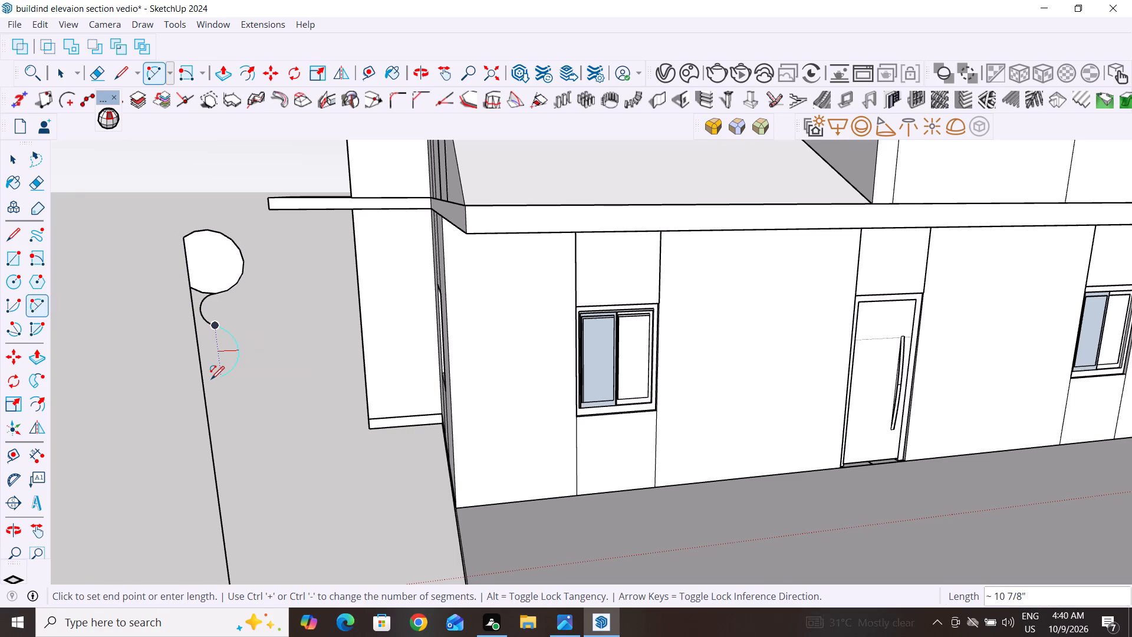
pyautogui.click(215, 349)
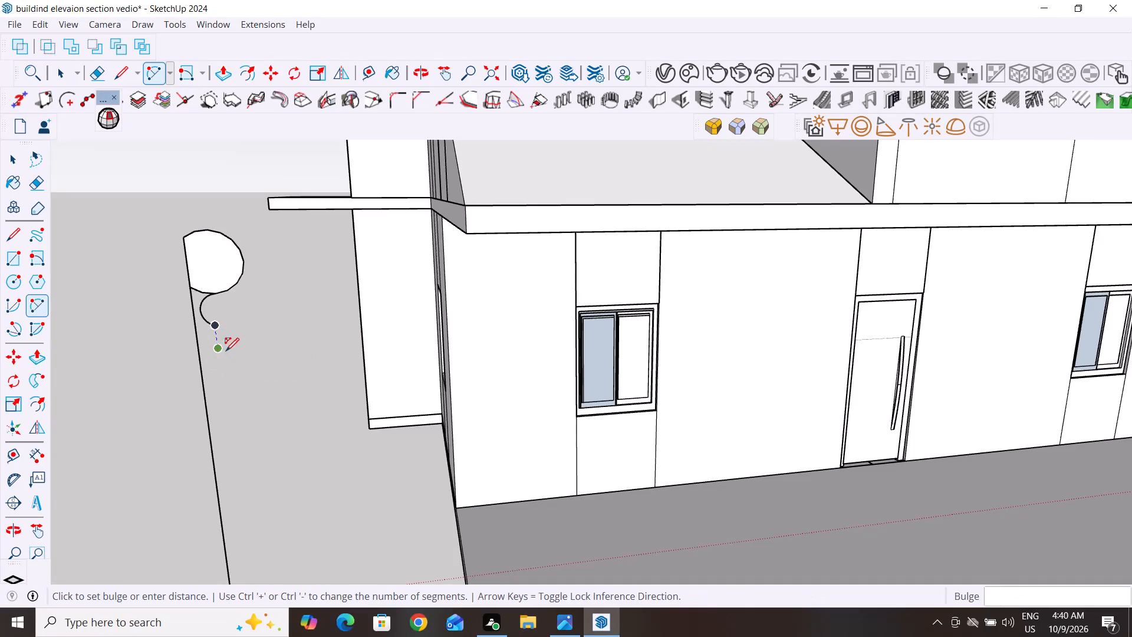
pyautogui.click(229, 340)
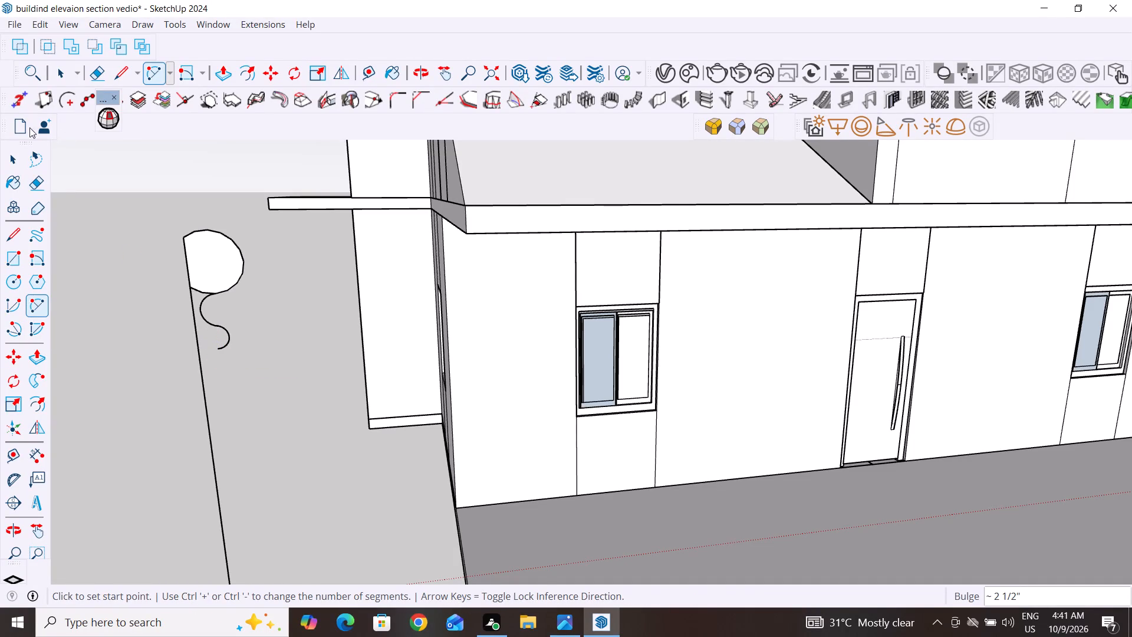
# Delete the short leftover piece of the top arc between the vertical line and the start of the S-curve.
pyautogui.click(21, 158)
pyautogui.click(199, 290)
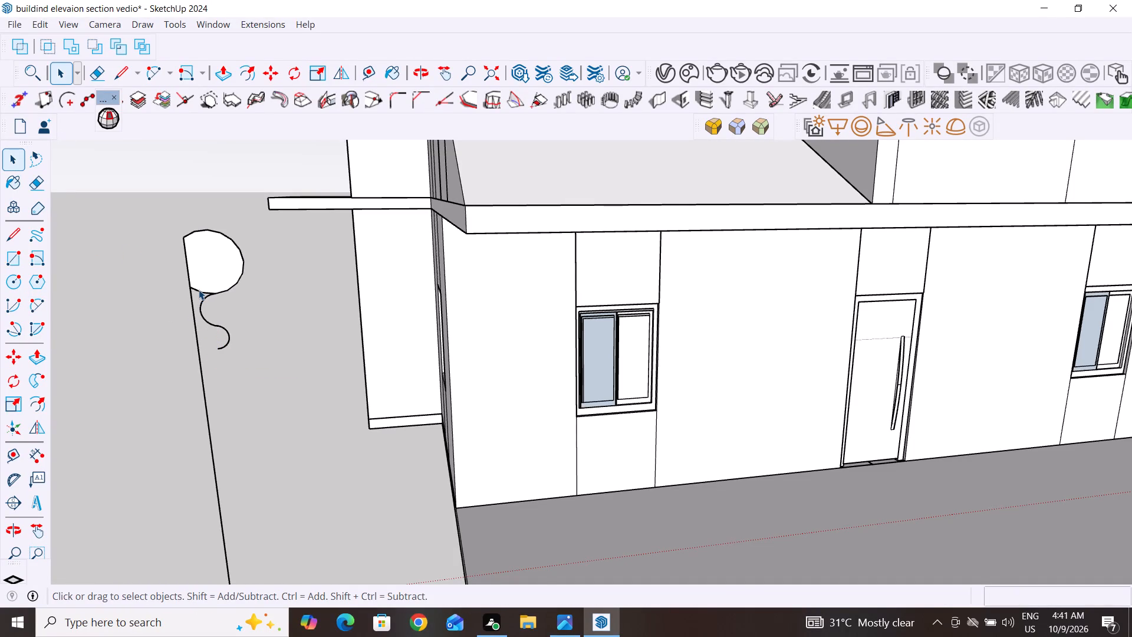
pyautogui.press('Delete')
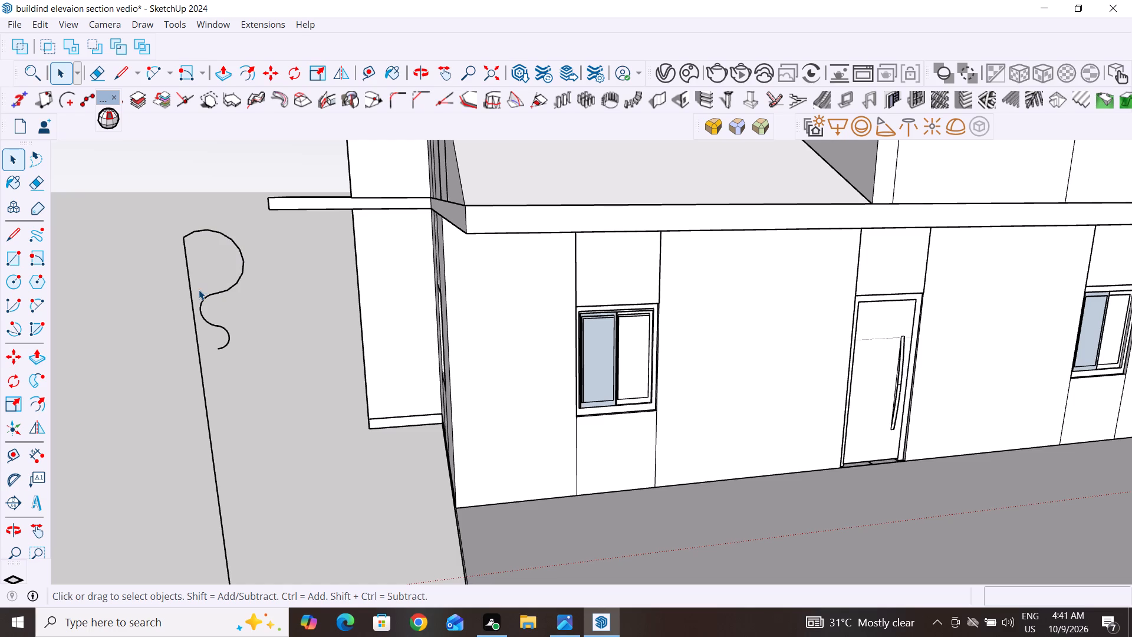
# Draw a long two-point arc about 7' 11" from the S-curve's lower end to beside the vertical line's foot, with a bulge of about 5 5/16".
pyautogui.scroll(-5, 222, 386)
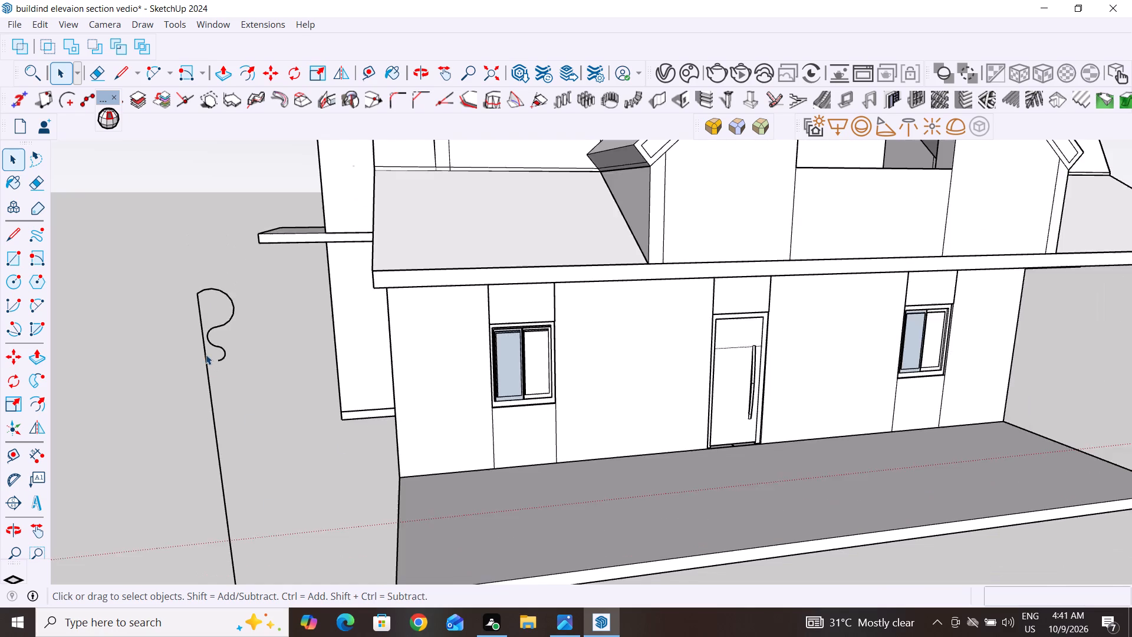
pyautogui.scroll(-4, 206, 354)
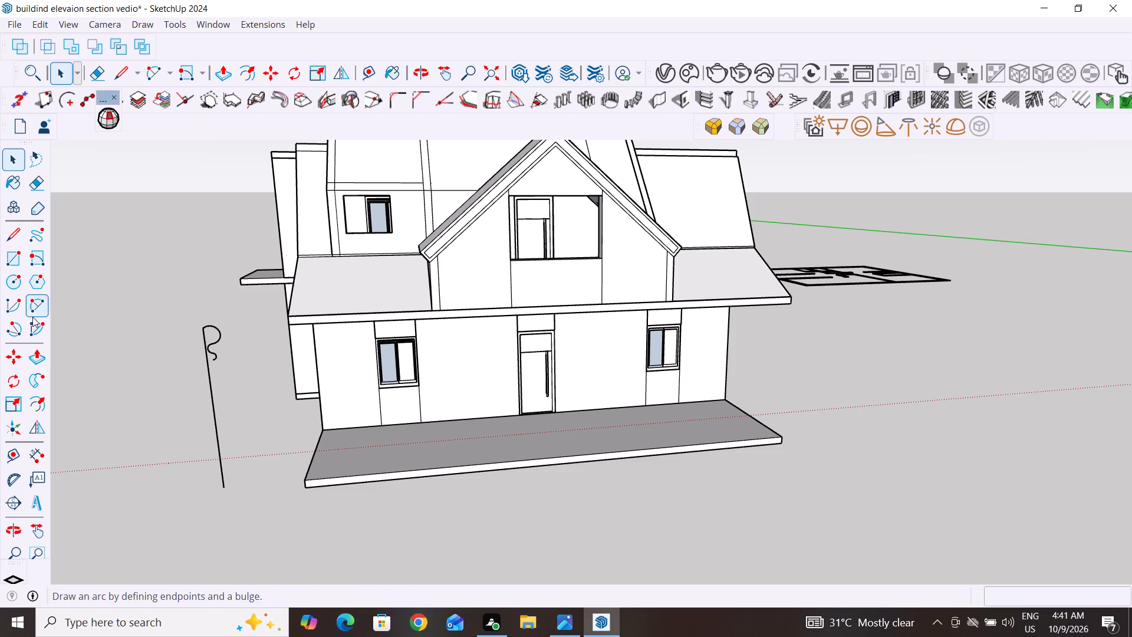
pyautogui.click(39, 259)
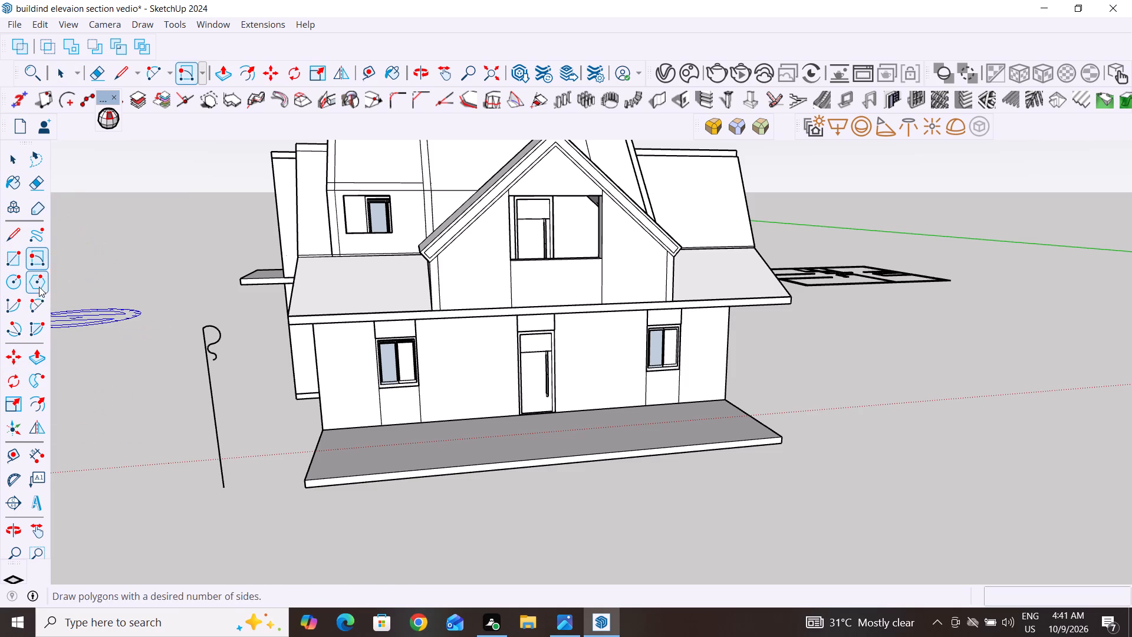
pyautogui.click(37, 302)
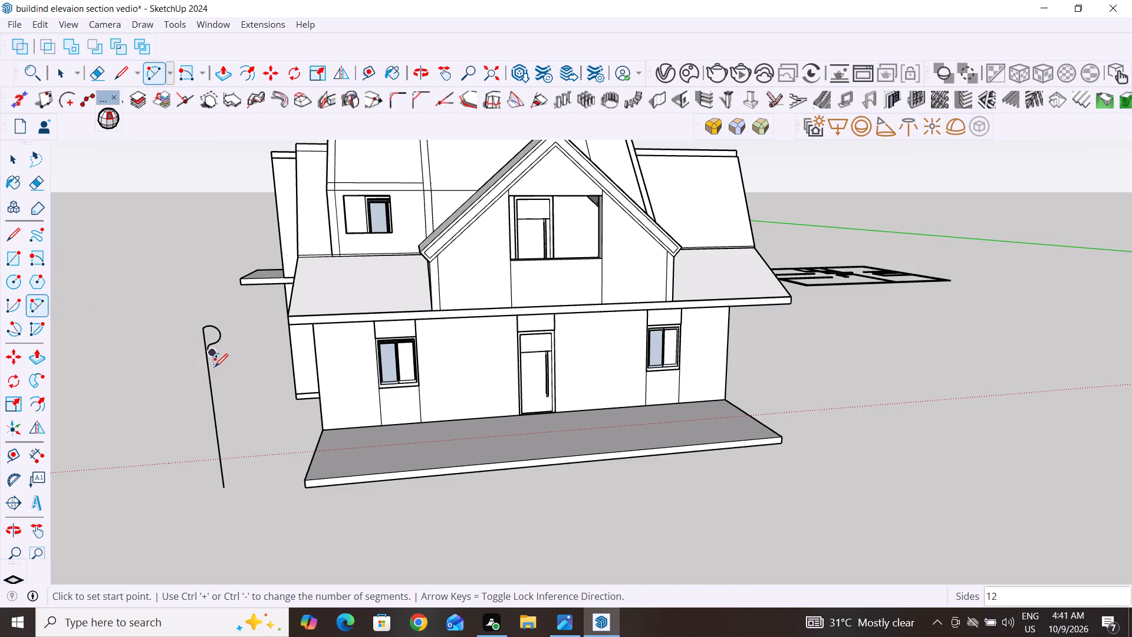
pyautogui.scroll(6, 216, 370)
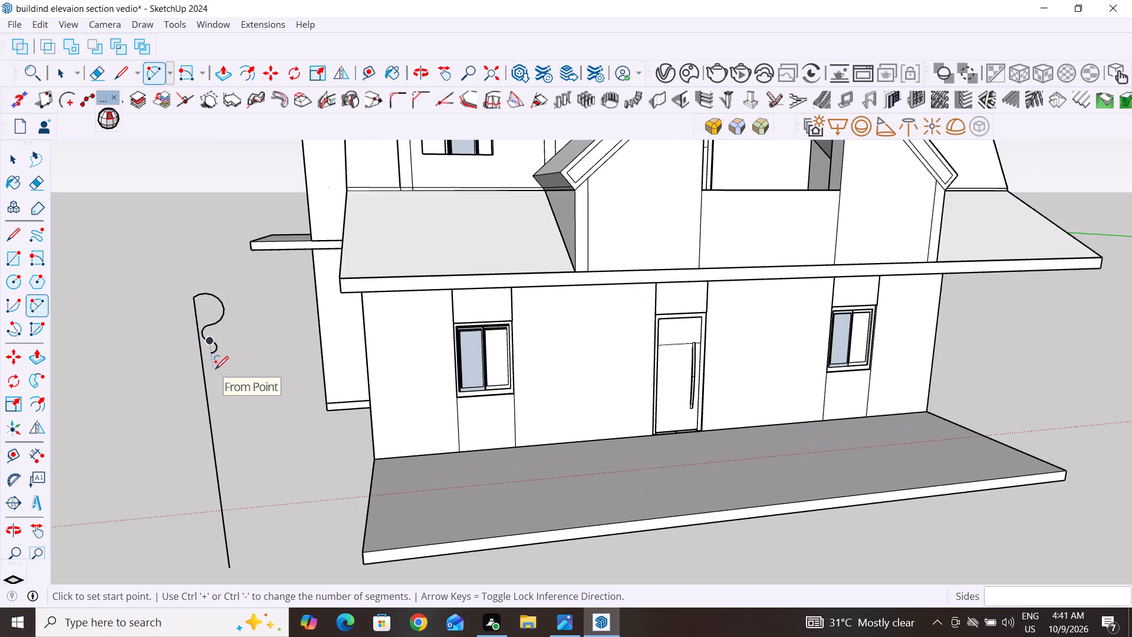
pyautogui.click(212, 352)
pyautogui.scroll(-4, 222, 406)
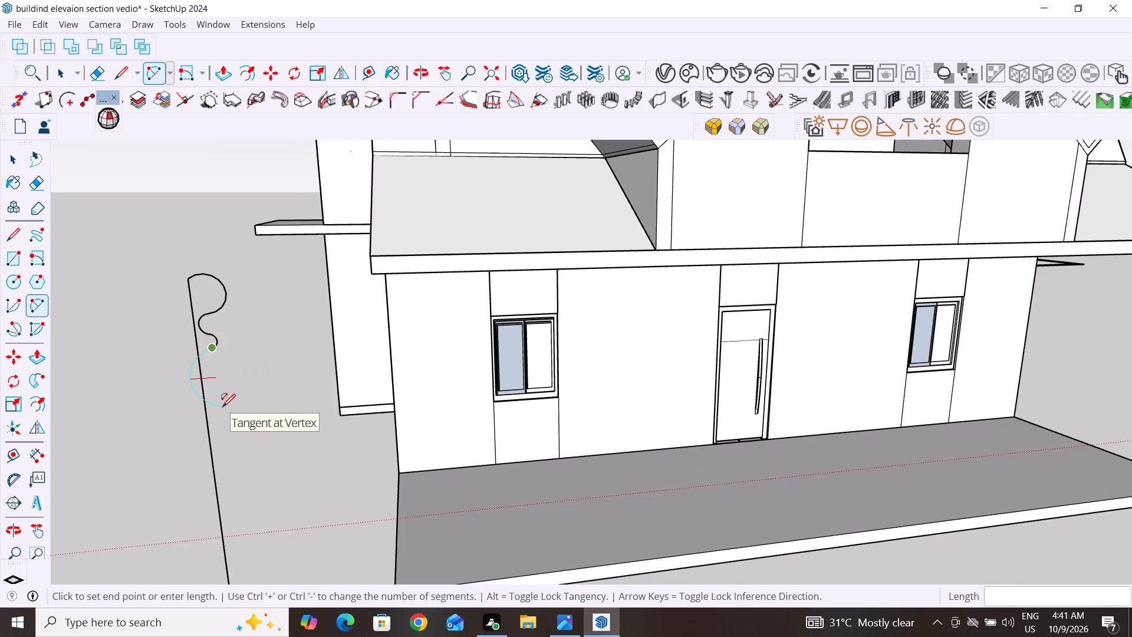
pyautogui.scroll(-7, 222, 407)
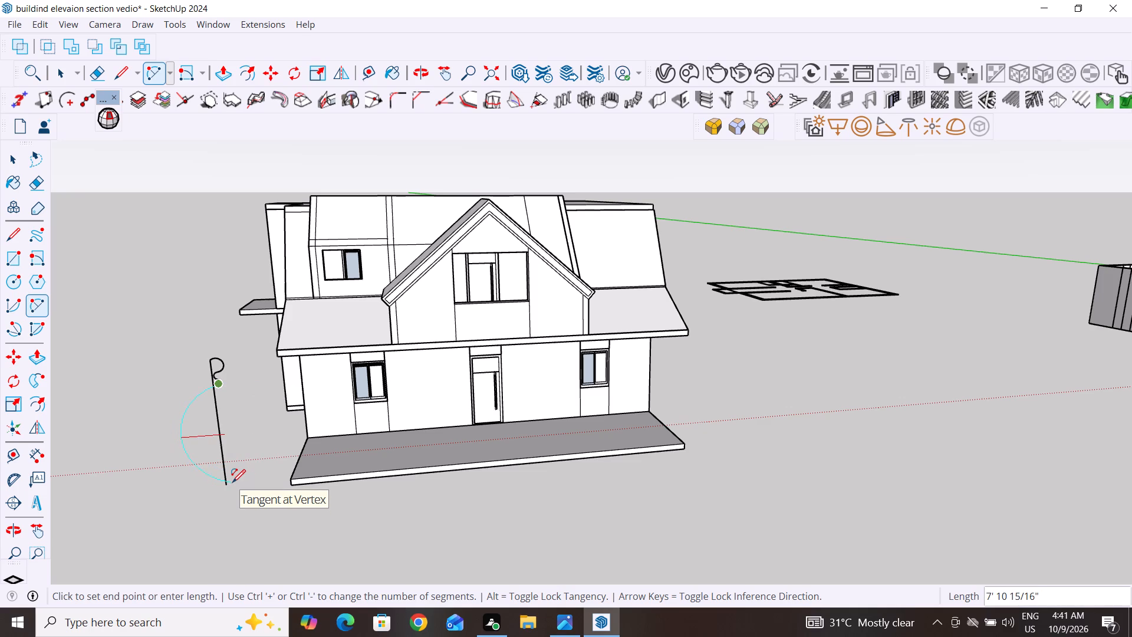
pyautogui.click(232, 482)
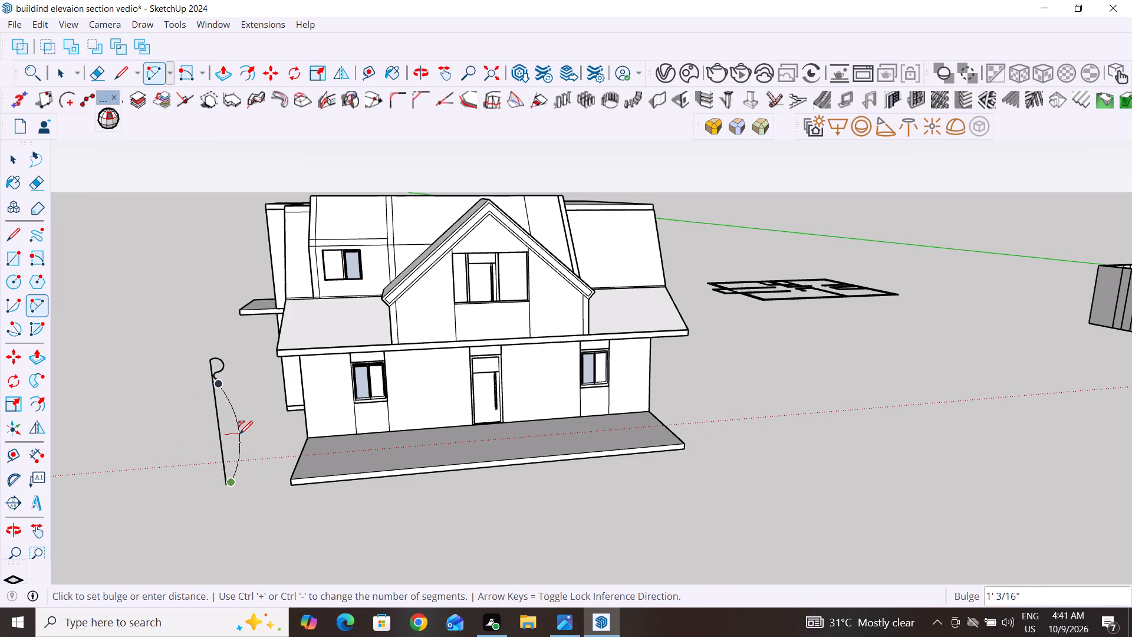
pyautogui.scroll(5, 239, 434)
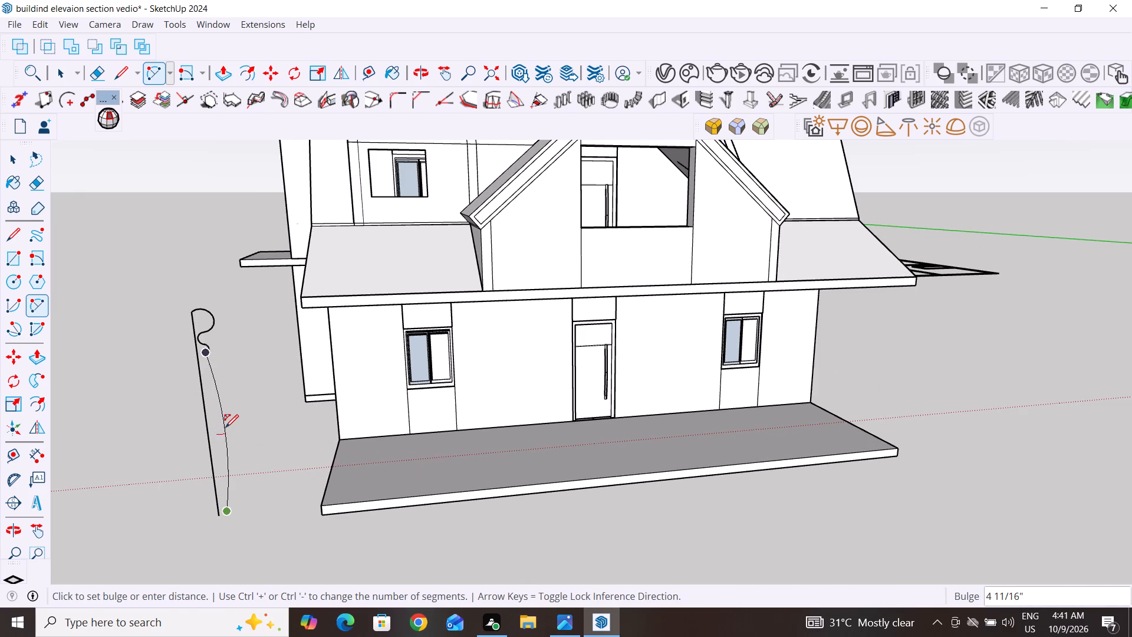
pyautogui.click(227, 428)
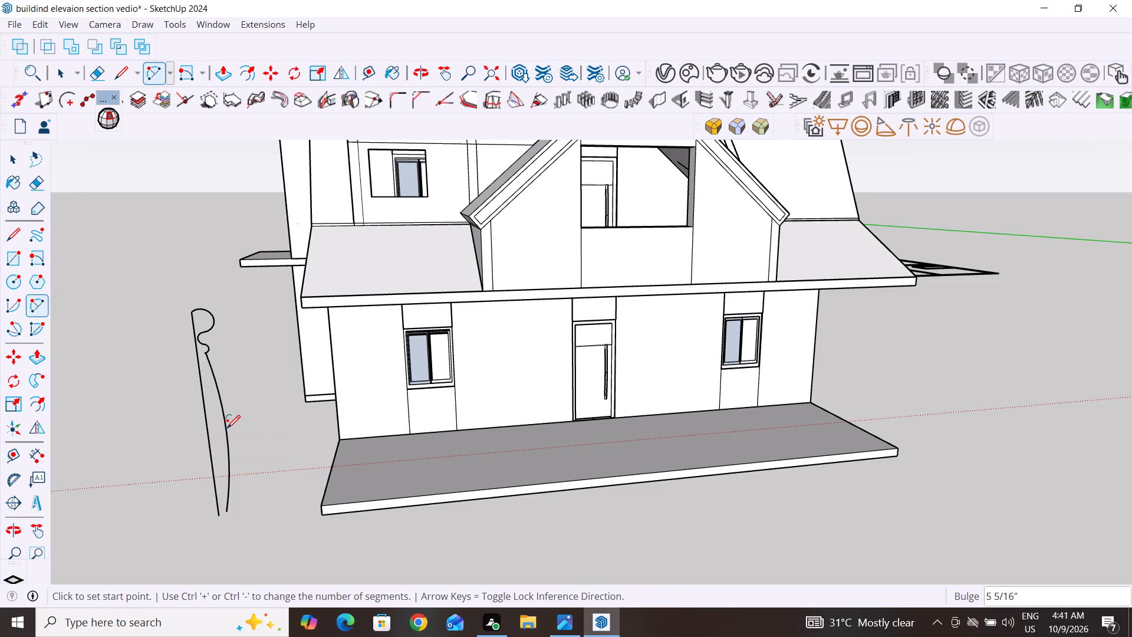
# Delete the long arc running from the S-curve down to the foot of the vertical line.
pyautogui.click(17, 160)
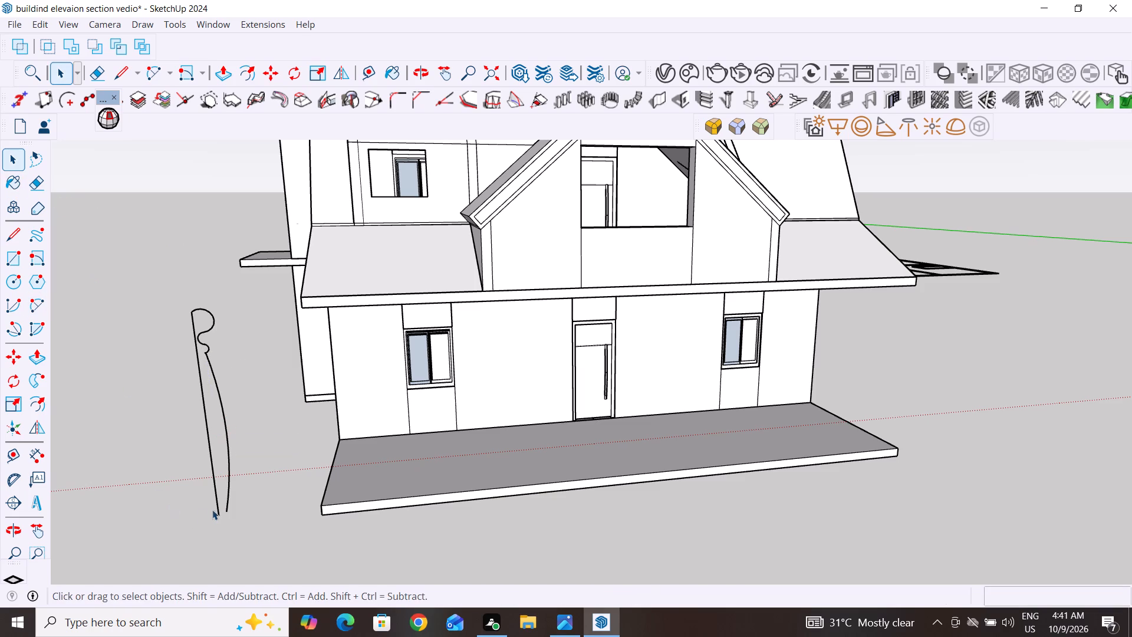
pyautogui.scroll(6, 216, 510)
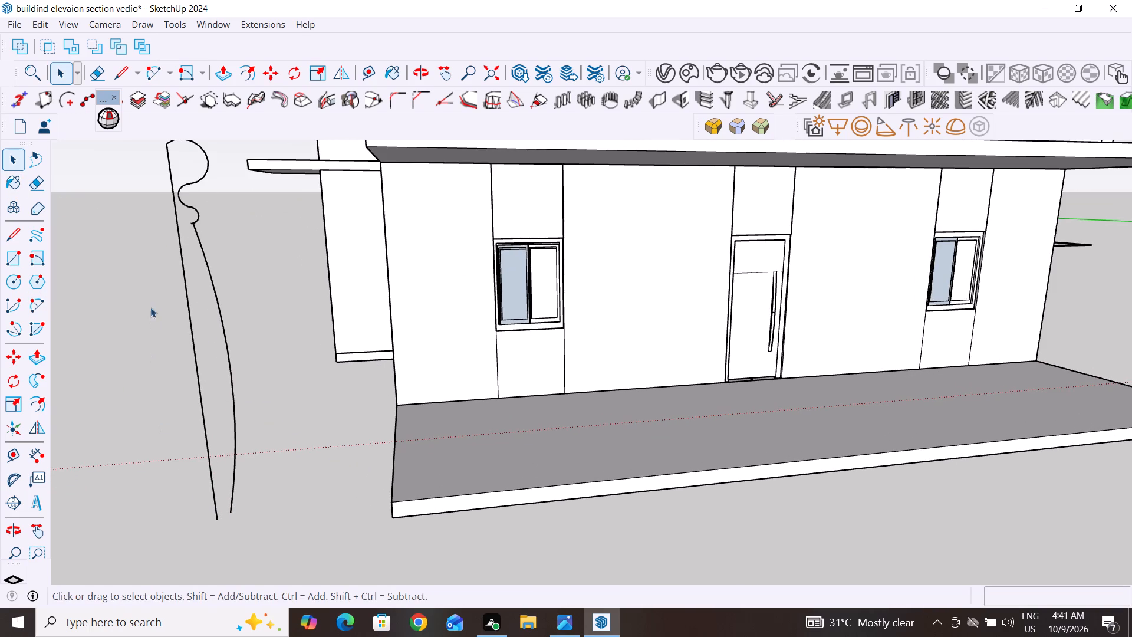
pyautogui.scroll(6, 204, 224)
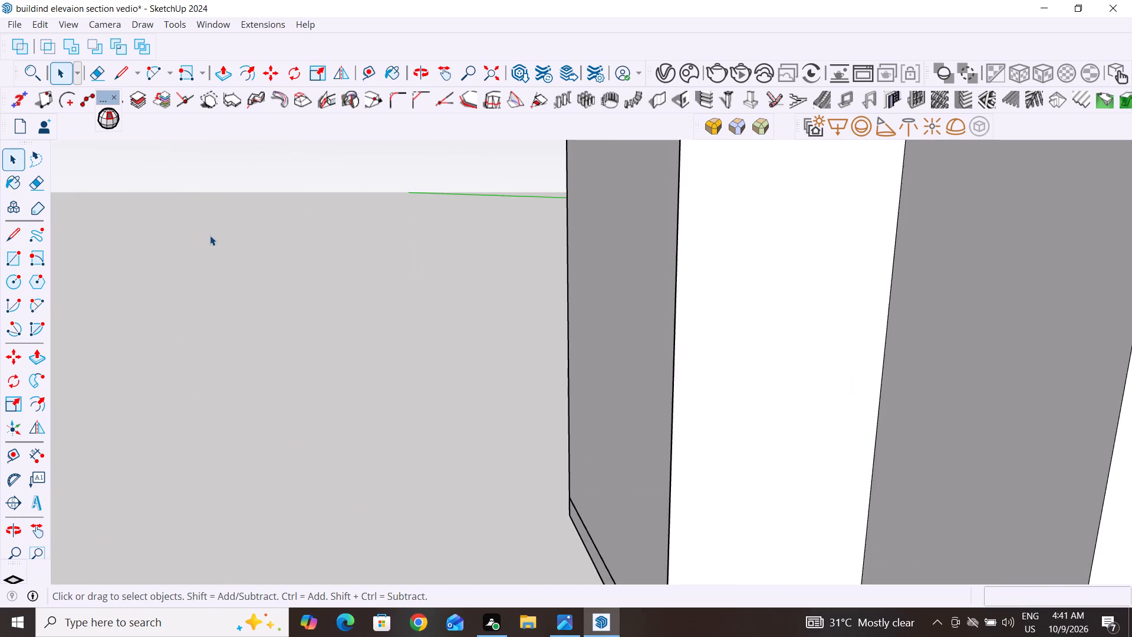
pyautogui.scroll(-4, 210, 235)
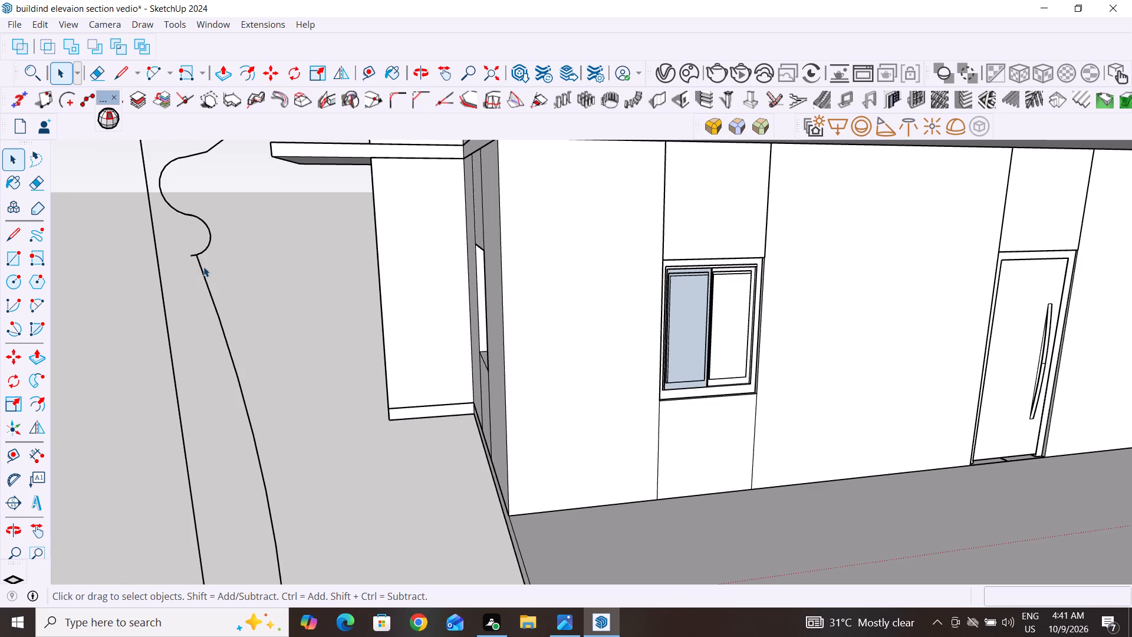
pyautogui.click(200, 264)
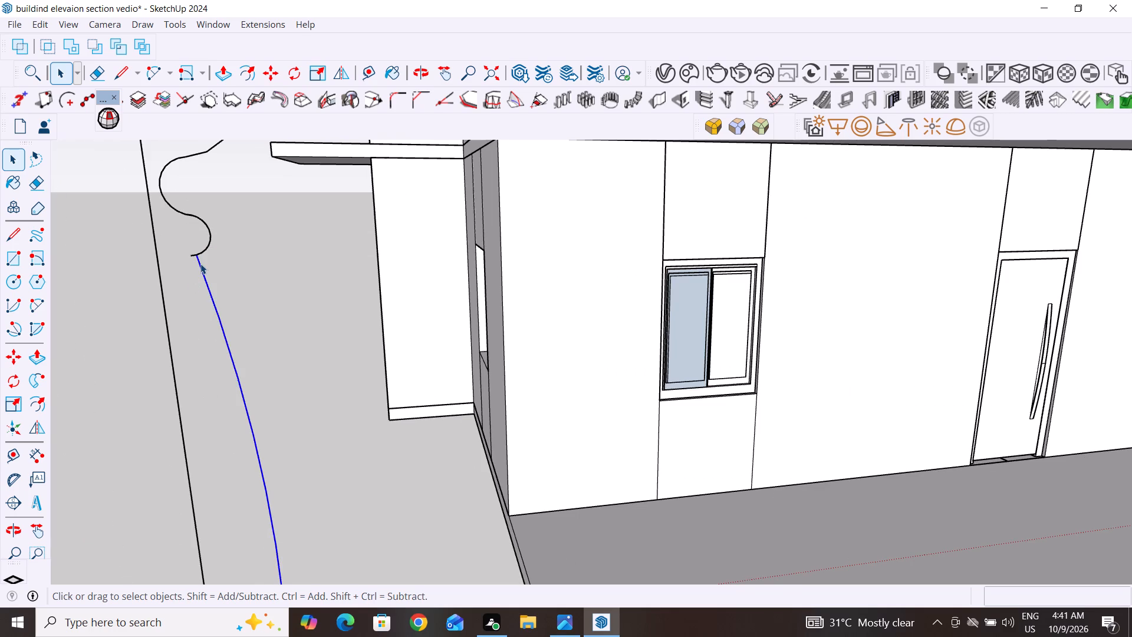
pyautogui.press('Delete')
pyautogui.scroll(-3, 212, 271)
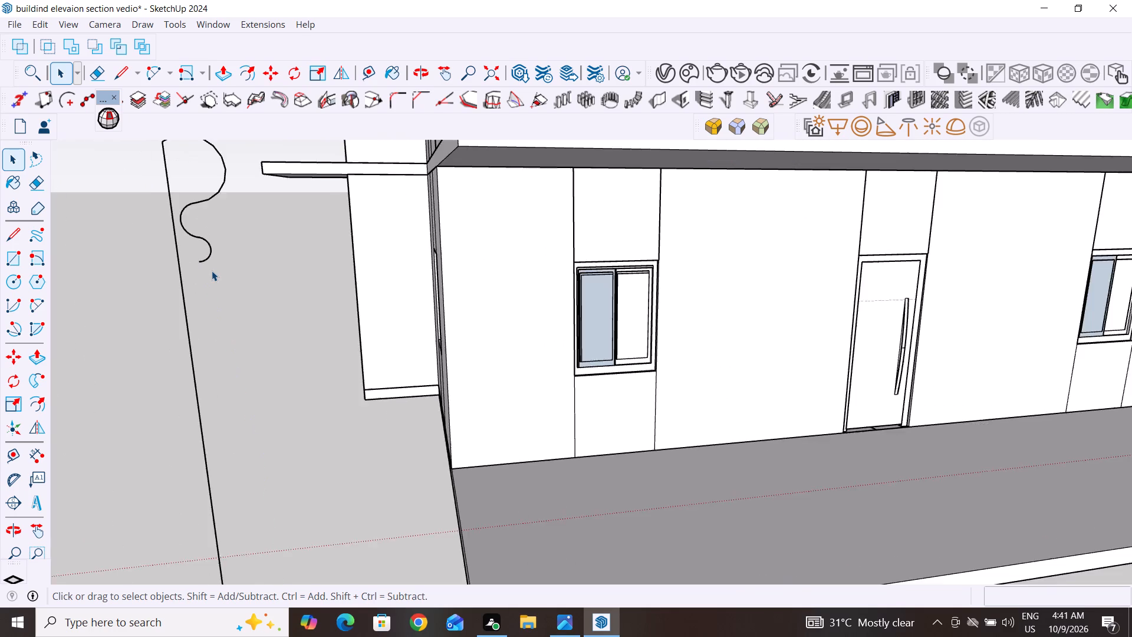
# Draw a long two-point arc about 8' 1 11/16" from the S-curve's lower end to beside the vertical line's foot, with an outward bulge of about 6 1/2".
pyautogui.scroll(-2, 212, 271)
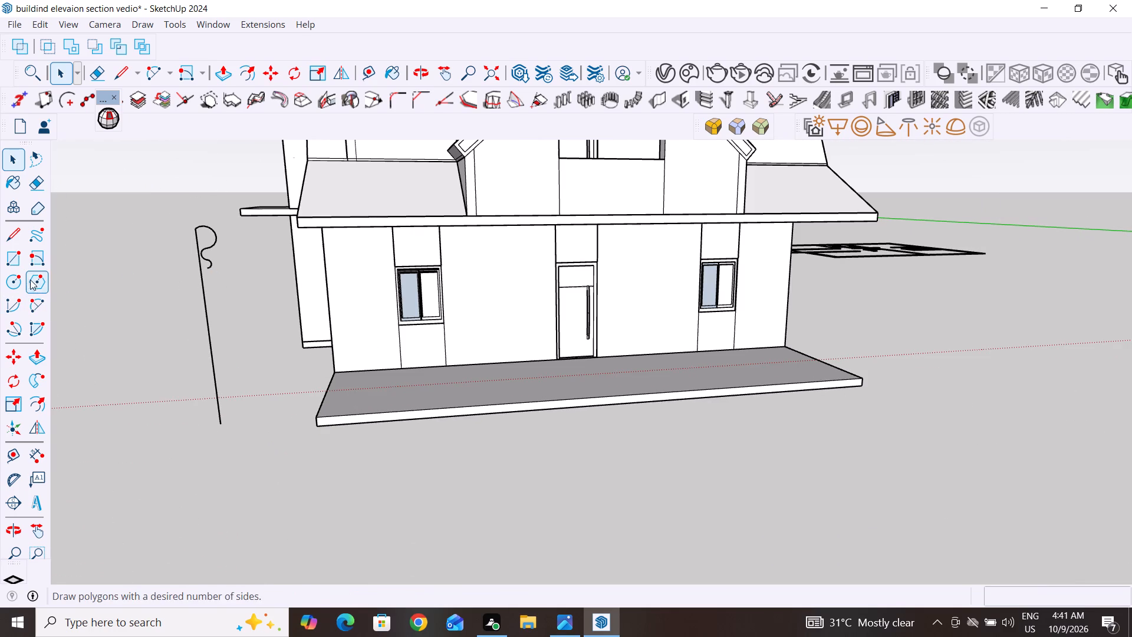
pyautogui.click(39, 301)
pyautogui.scroll(4, 225, 302)
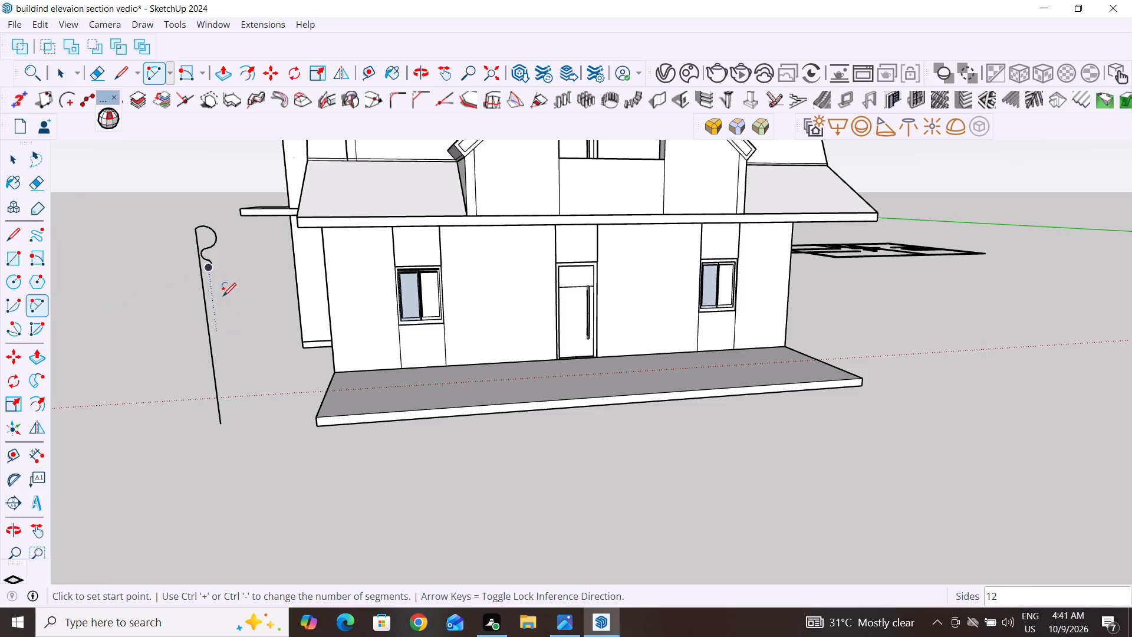
pyautogui.scroll(6, 206, 267)
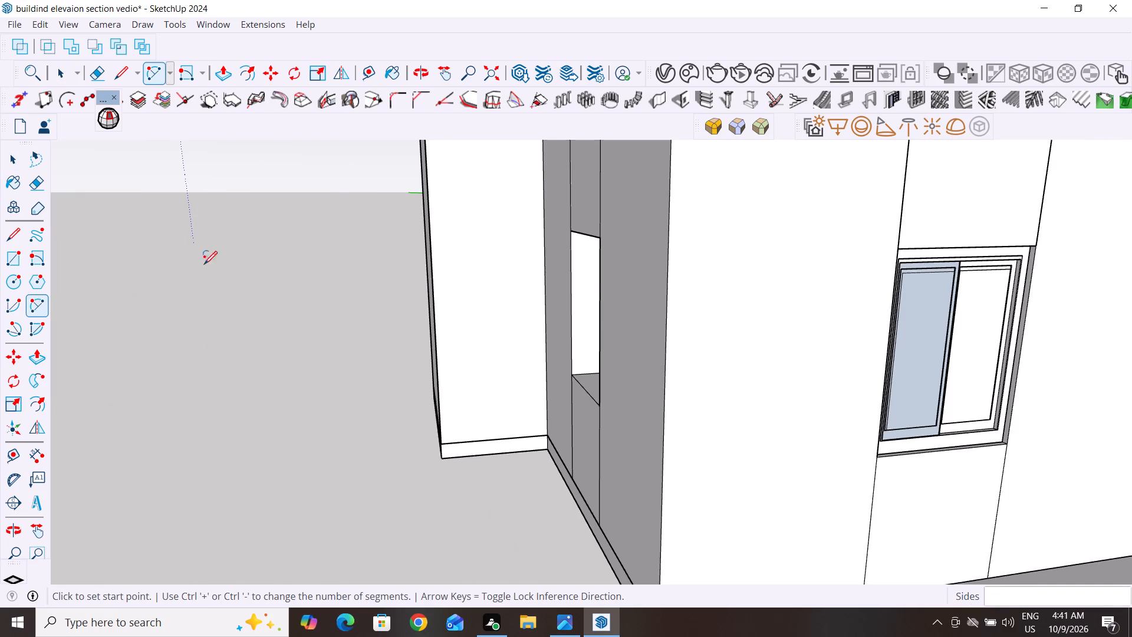
pyautogui.scroll(-1, 221, 320)
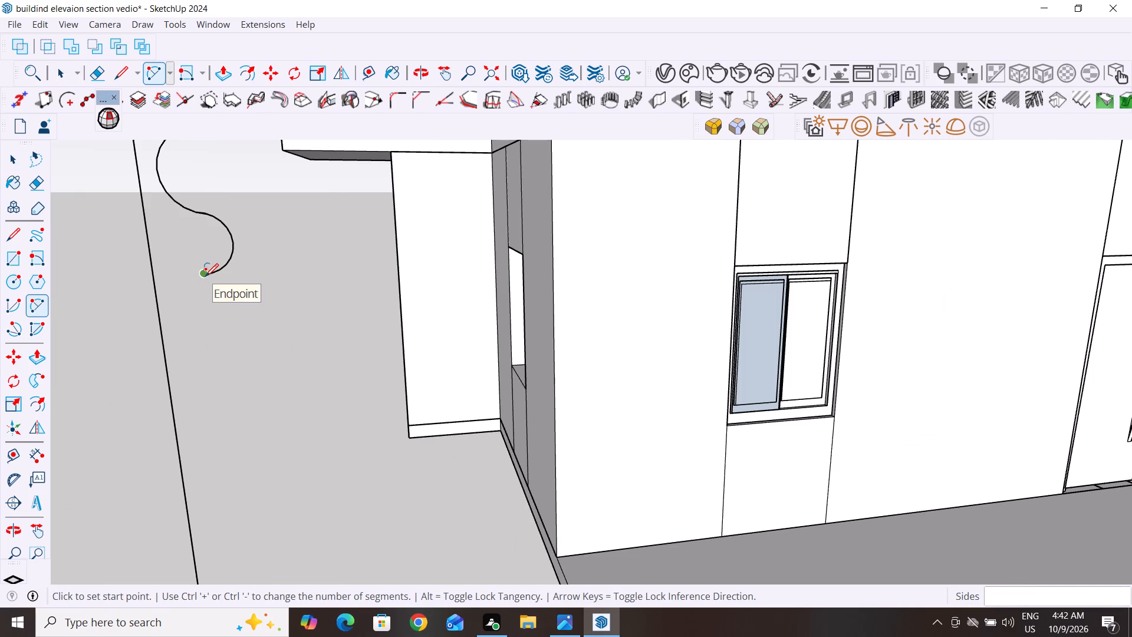
pyautogui.click(205, 277)
pyautogui.scroll(-9, 248, 352)
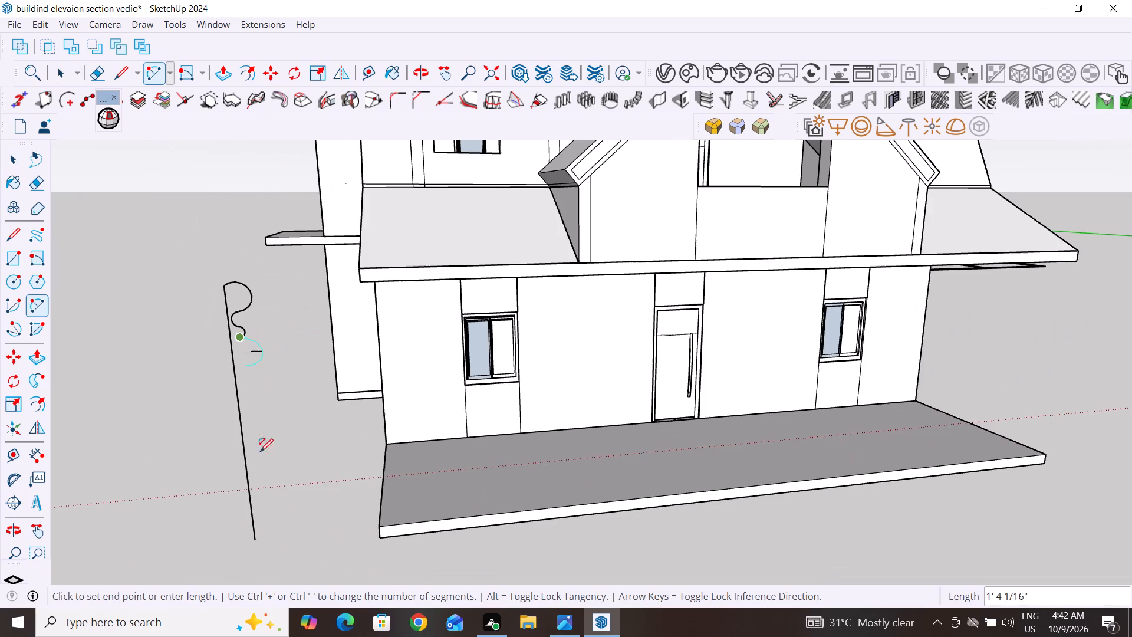
pyautogui.scroll(-1, 260, 461)
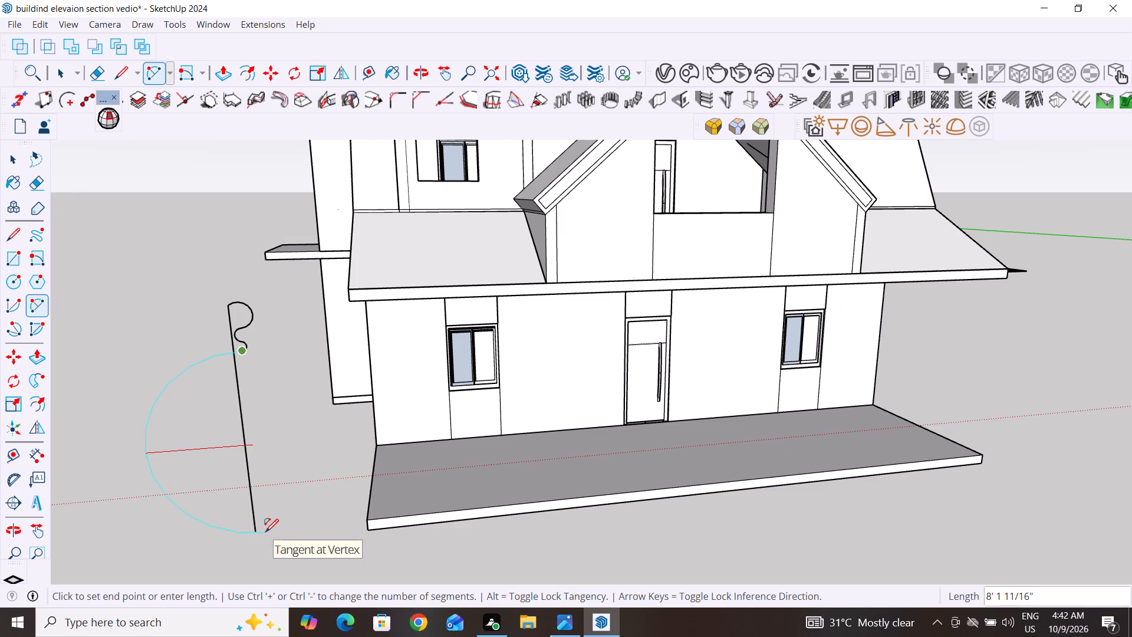
pyautogui.click(265, 532)
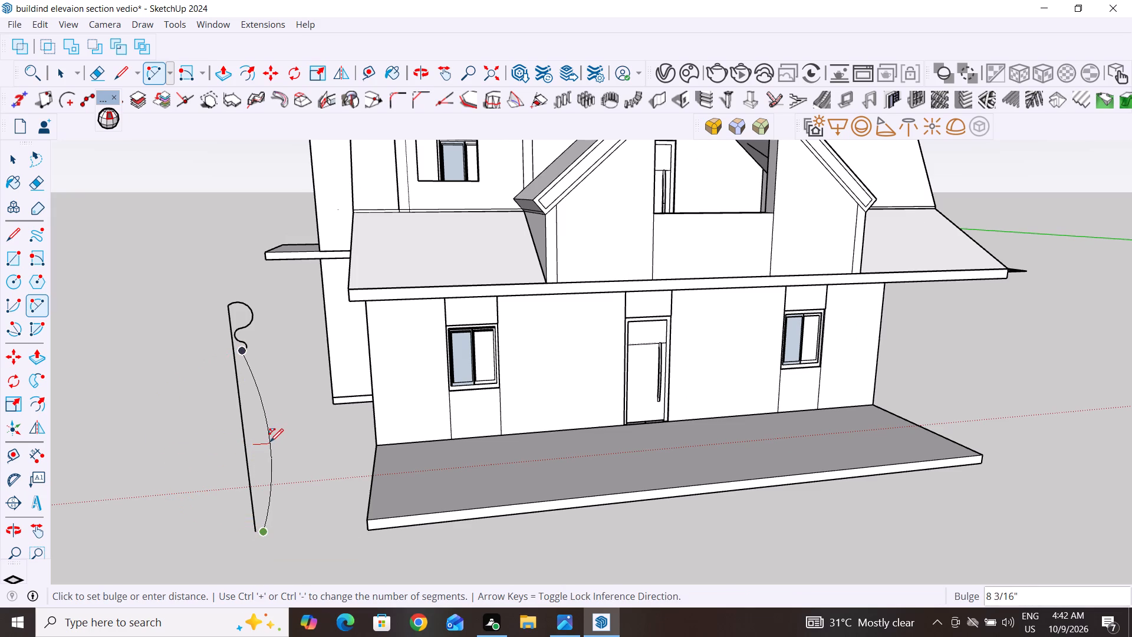
pyautogui.click(266, 442)
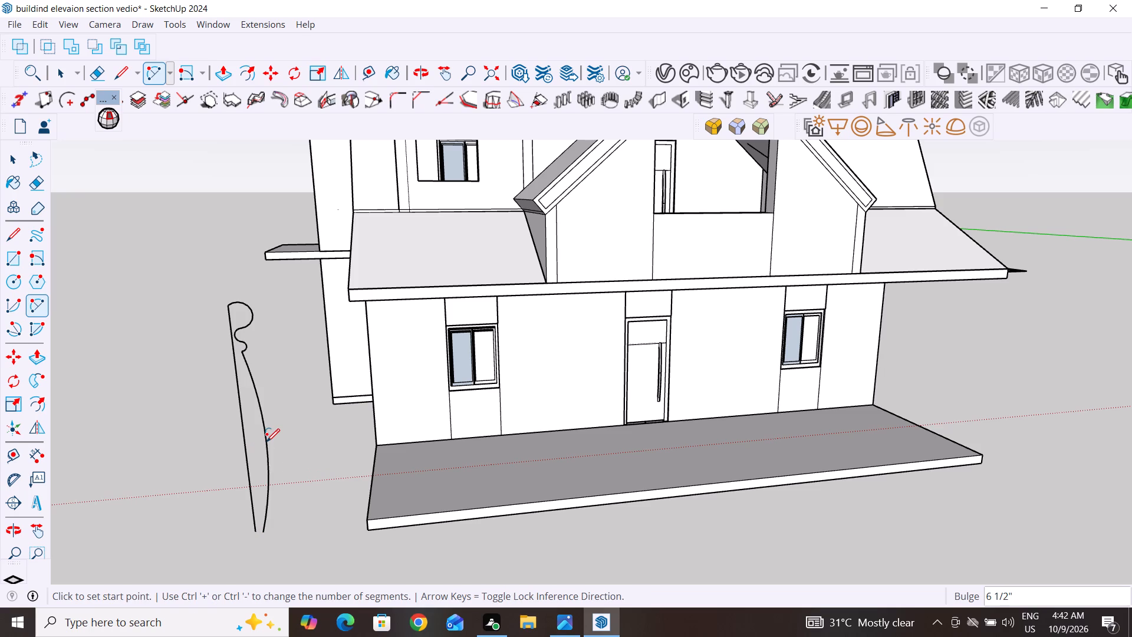
pyautogui.click(8, 164)
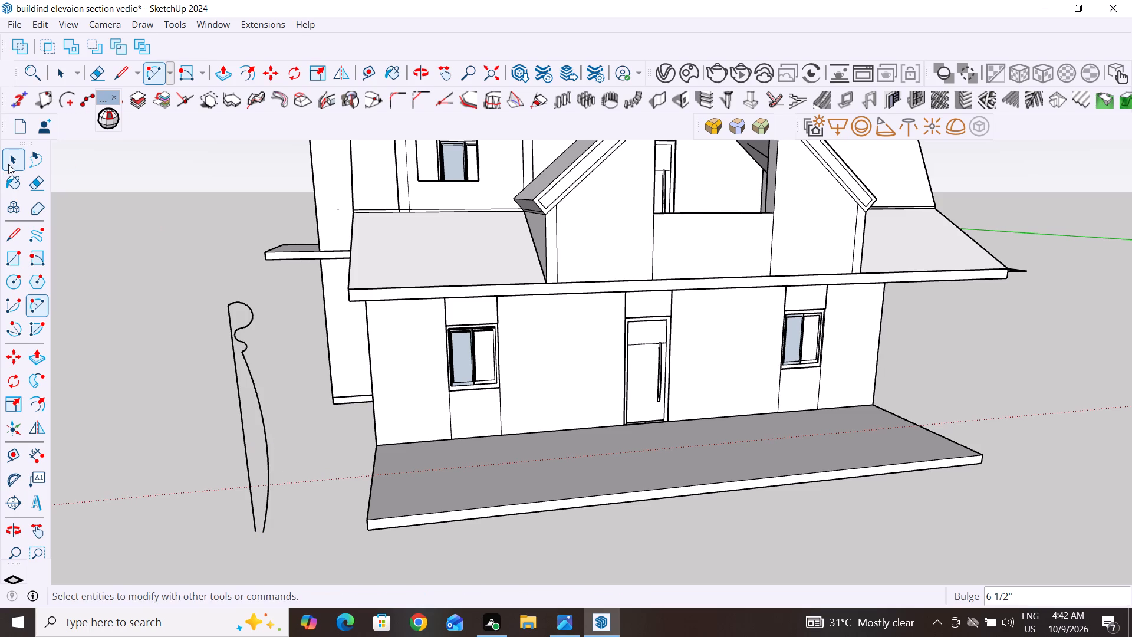
# Draw a stepped base from near the arc's lower end, with segments about 4 1/2", 4 1/16", 3 15/16" and 5 5/16", closing at the vertical line's foot.
pyautogui.scroll(-3, 366, 548)
pyautogui.moveTo(394, 541); pyautogui.dragTo(315, 550, button='middle')
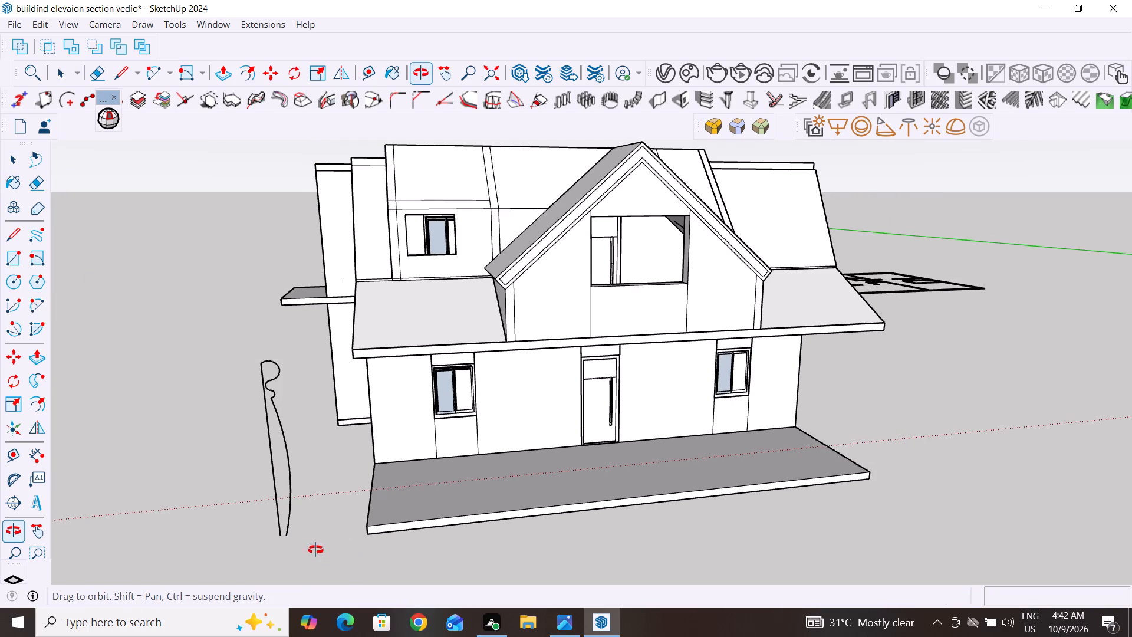
pyautogui.moveTo(315, 550); pyautogui.dragTo(277, 526, button='middle')
pyautogui.scroll(3, 298, 508)
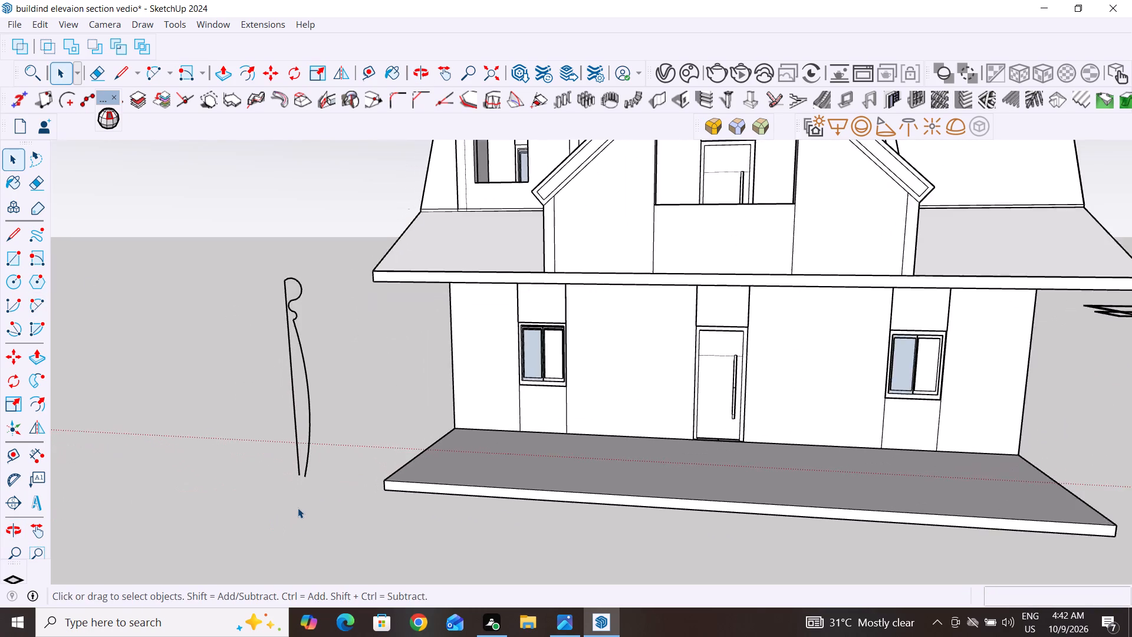
pyautogui.scroll(6, 298, 508)
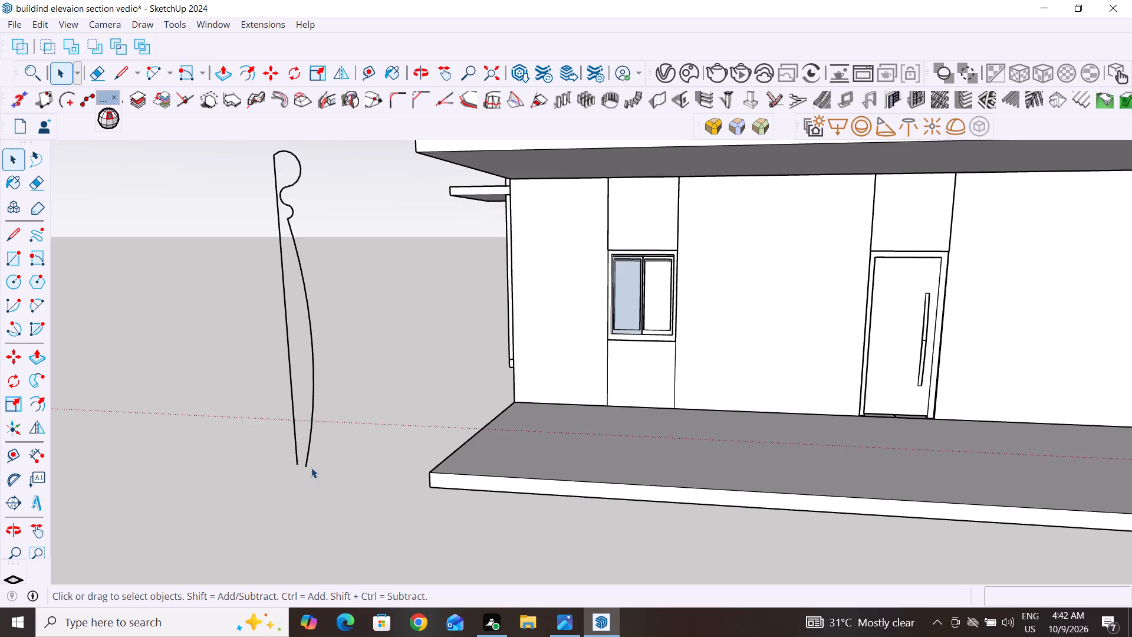
pyautogui.scroll(1, 311, 468)
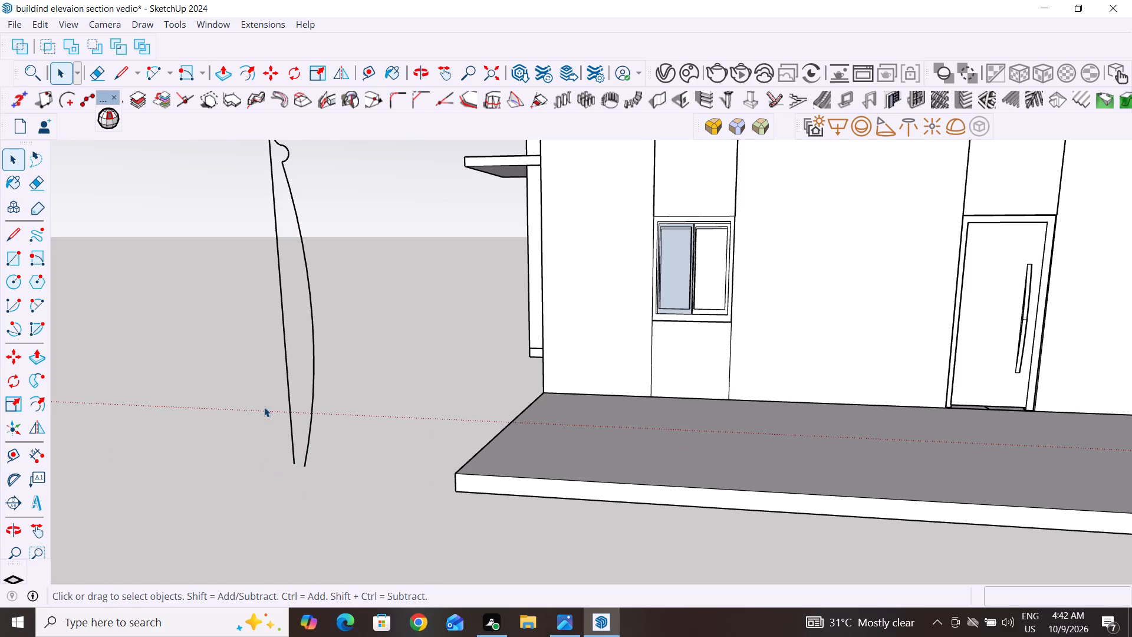
pyautogui.click(14, 239)
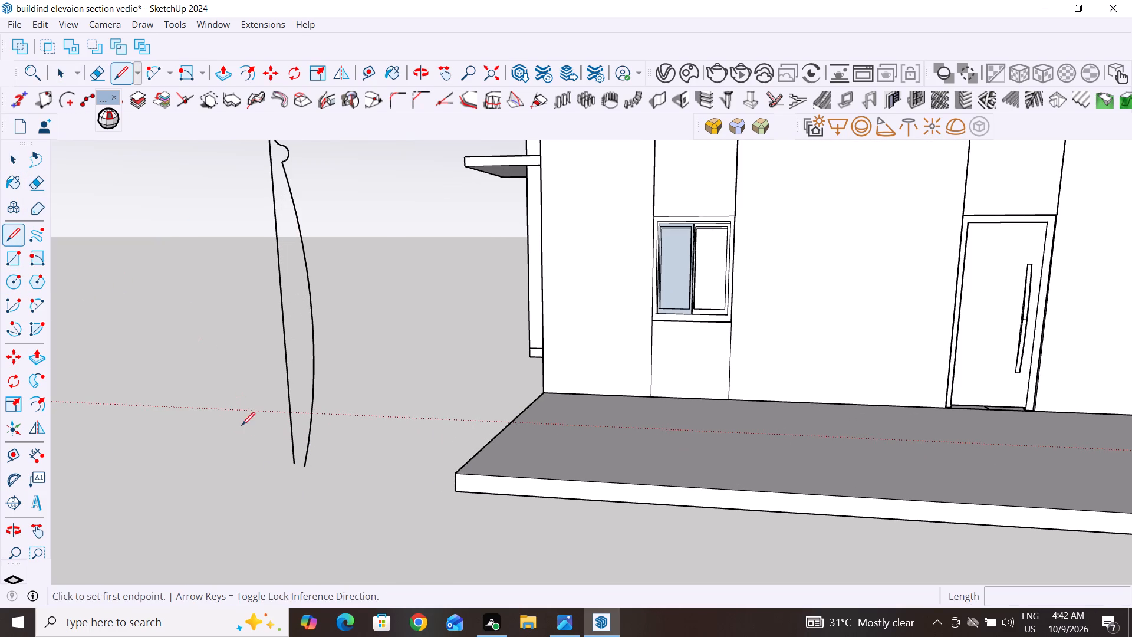
pyautogui.click(308, 441)
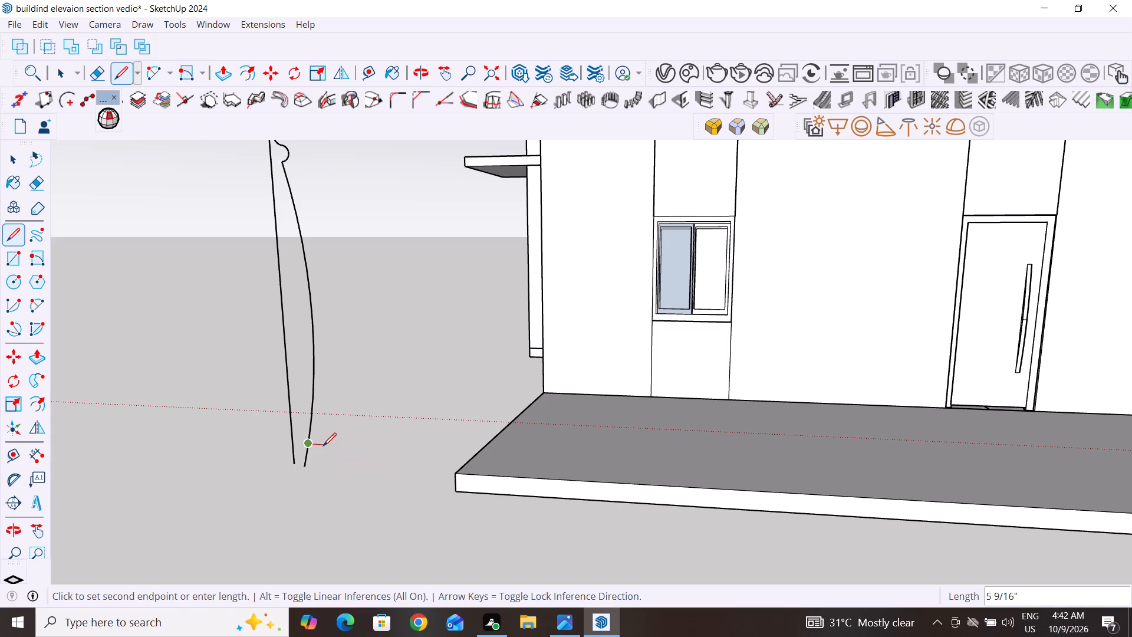
pyautogui.scroll(4, 323, 446)
pyautogui.moveTo(329, 448); pyautogui.dragTo(391, 478, button='middle')
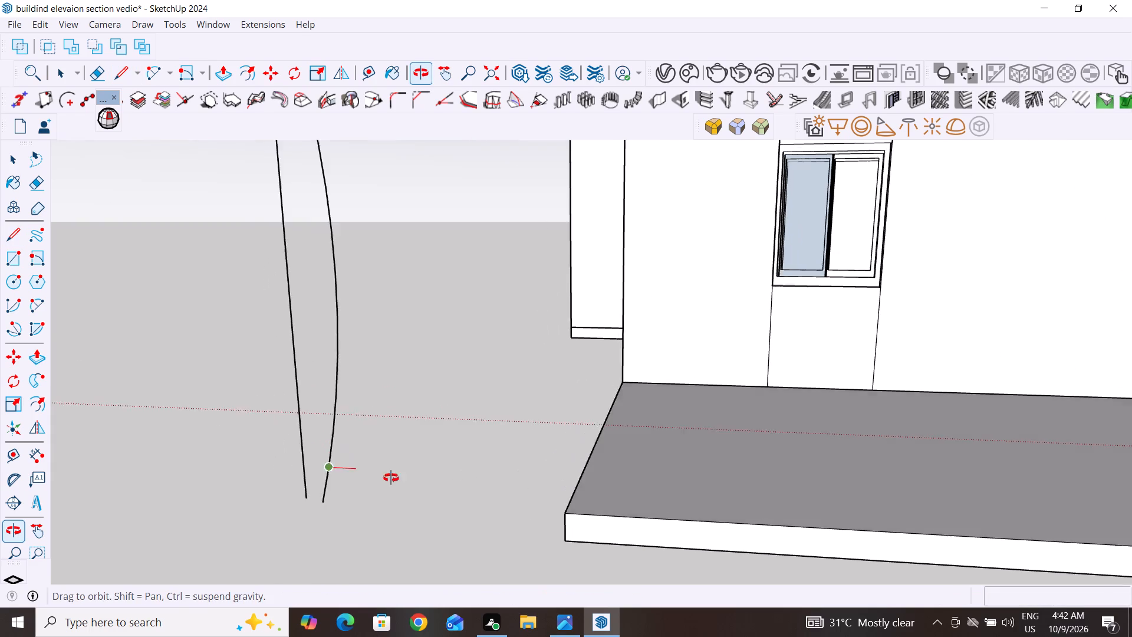
pyautogui.moveTo(391, 478); pyautogui.dragTo(435, 459, button='middle')
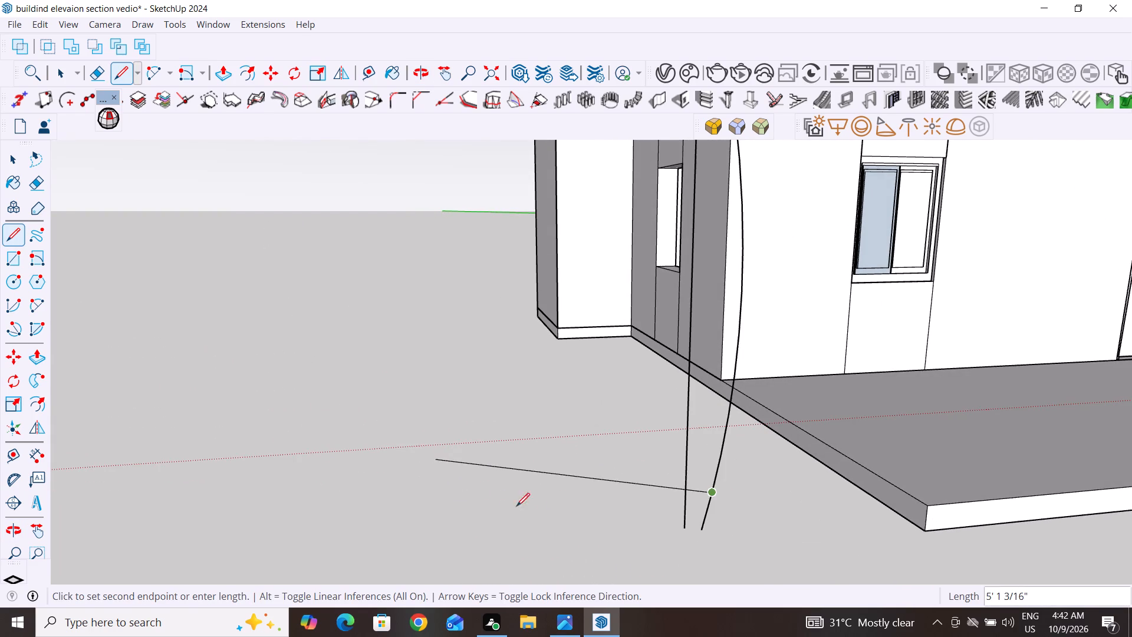
pyautogui.click(733, 492)
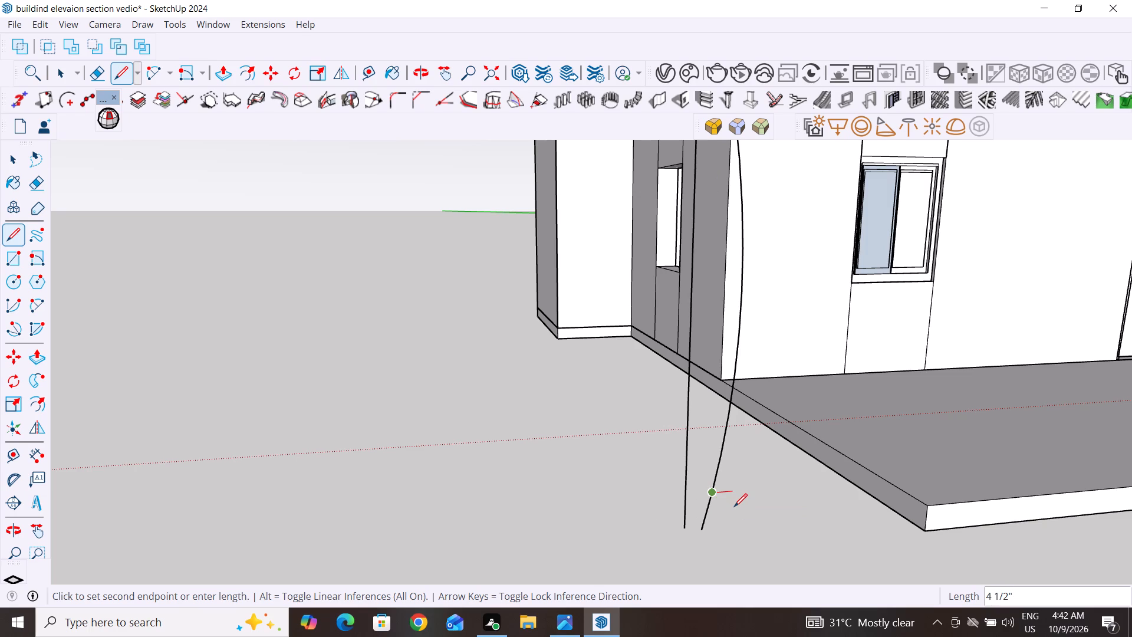
pyautogui.click(734, 510)
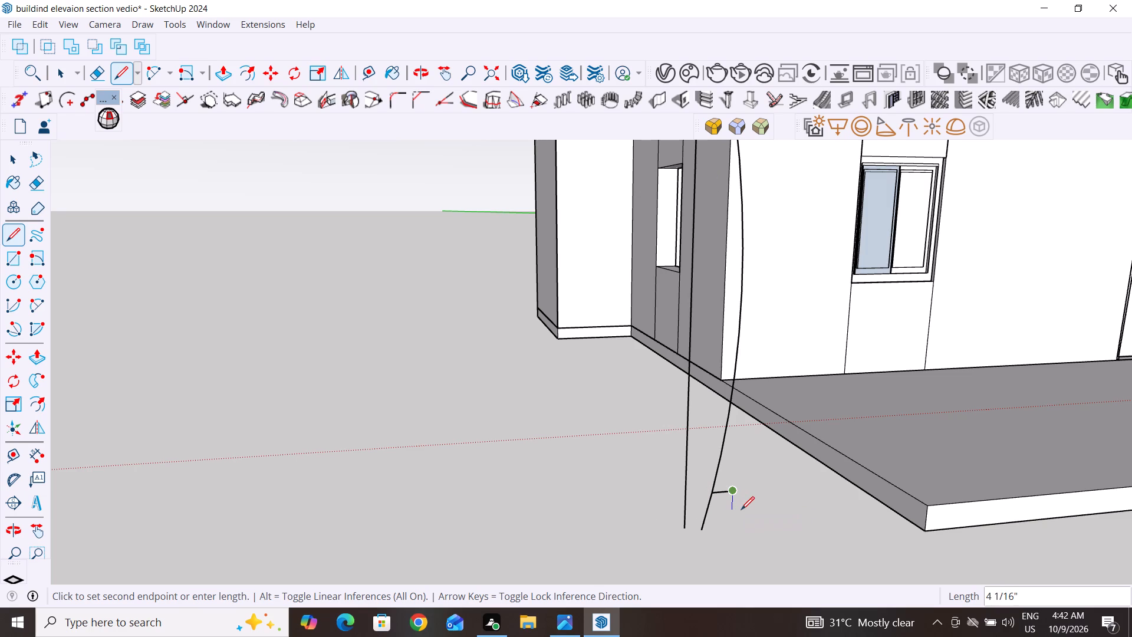
pyautogui.click(750, 510)
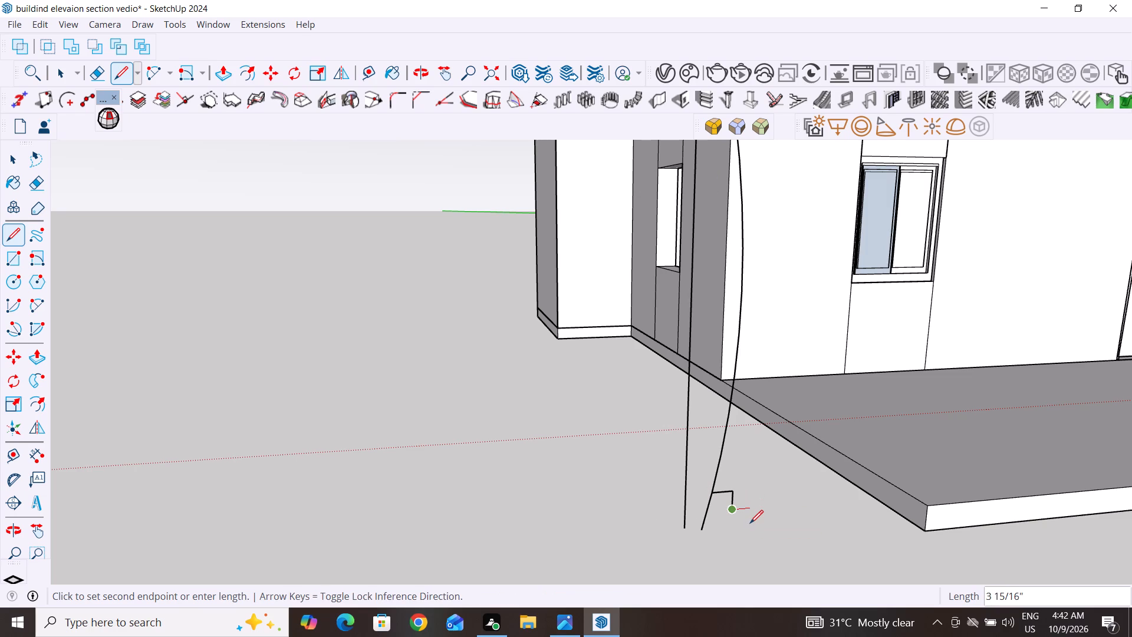
pyautogui.click(750, 532)
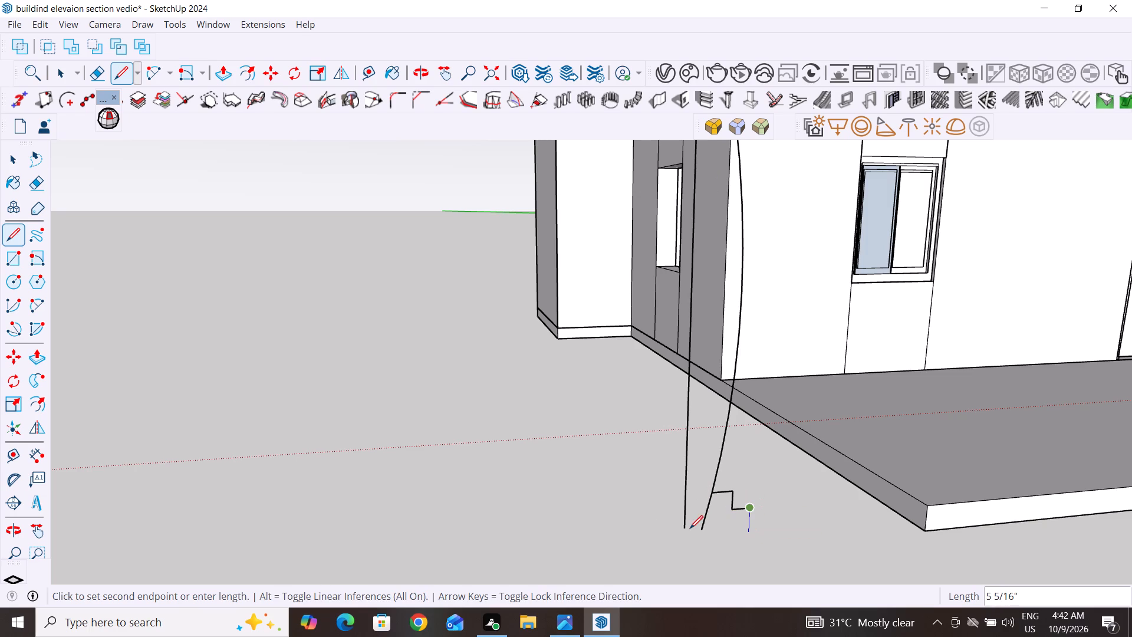
pyautogui.click(685, 528)
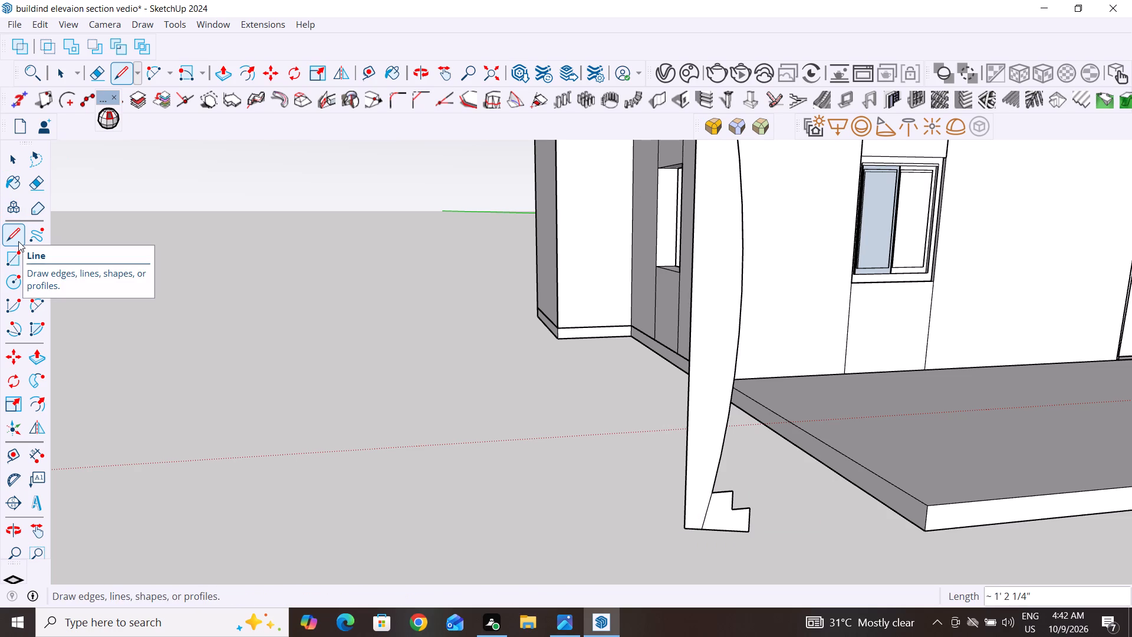
# Delete the leftover arc piece crossing the stepped base so the column profile is one face.
pyautogui.click(12, 155)
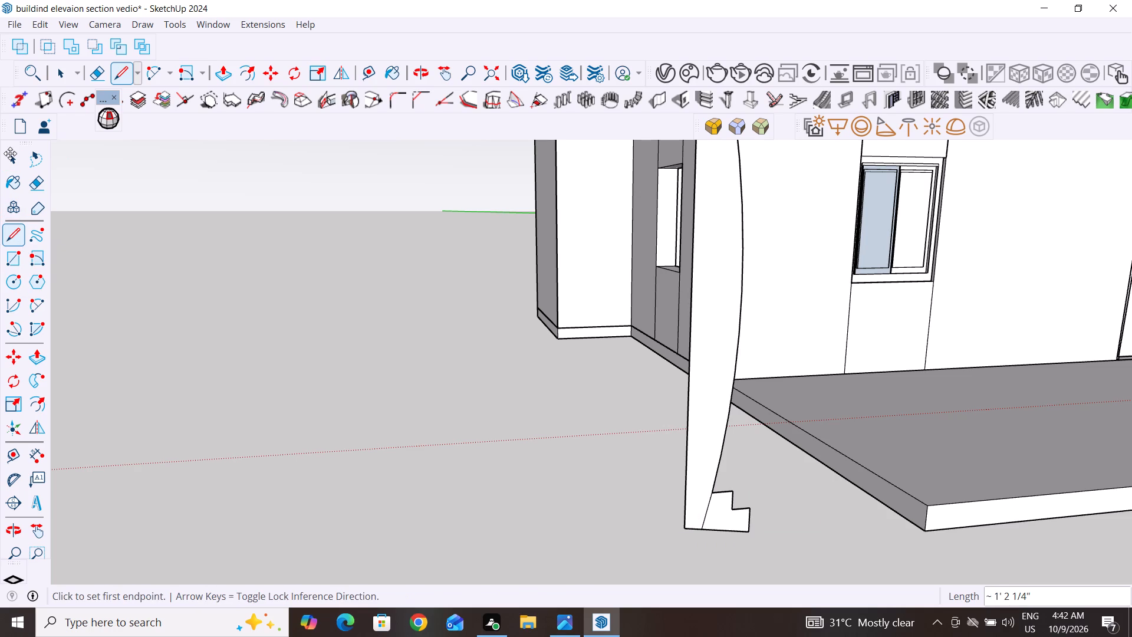
pyautogui.click(707, 505)
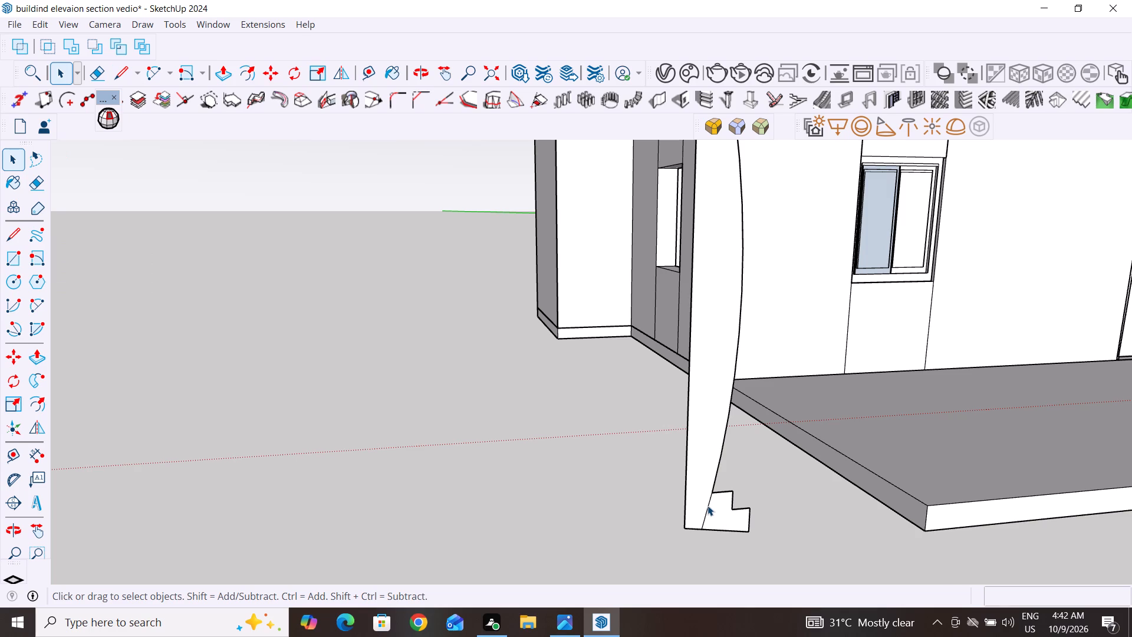
pyautogui.press('BackSpace')
pyautogui.press('Delete')
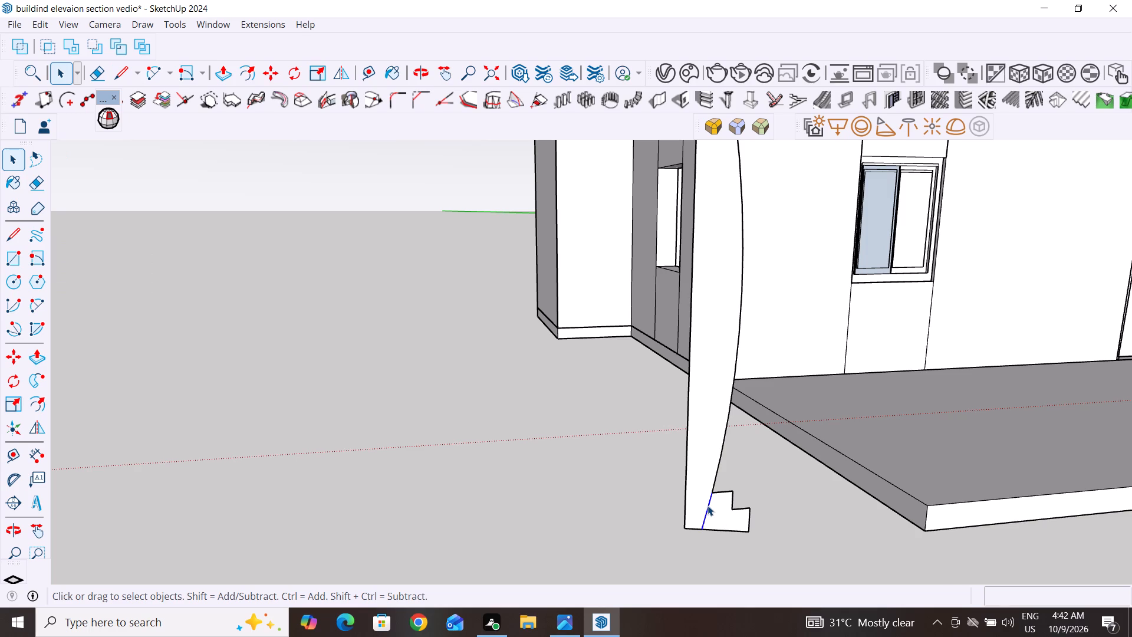
# Draw a horizontal circle of about 10 3/16" radius directly below the column profile, centred under the foot of its vertical edge.
pyautogui.scroll(-1, 716, 520)
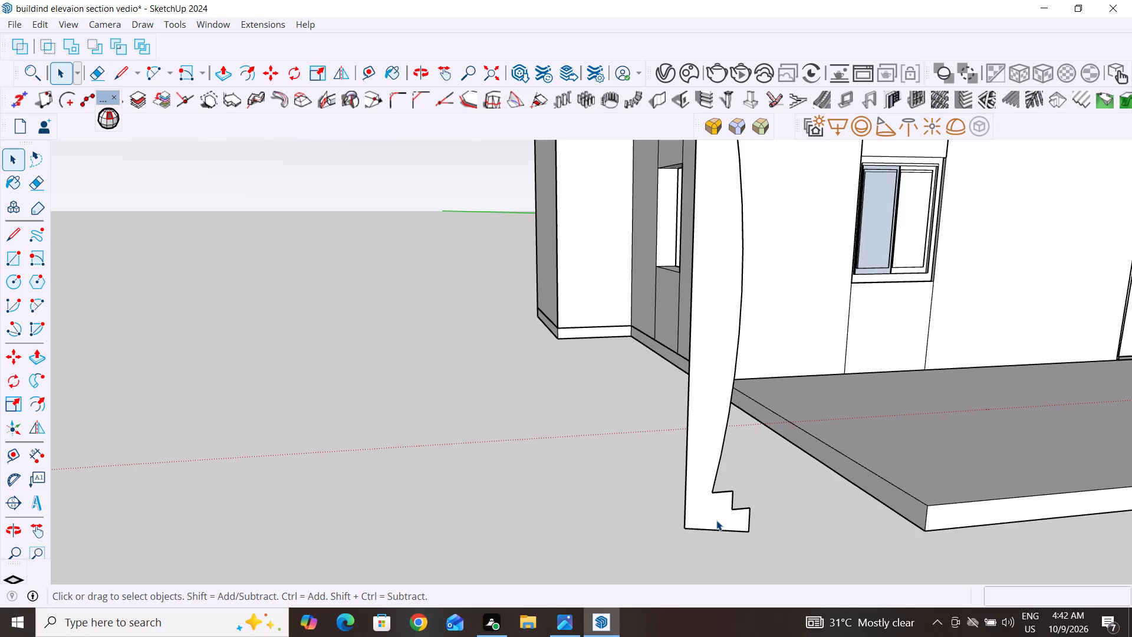
pyautogui.scroll(-6, 716, 520)
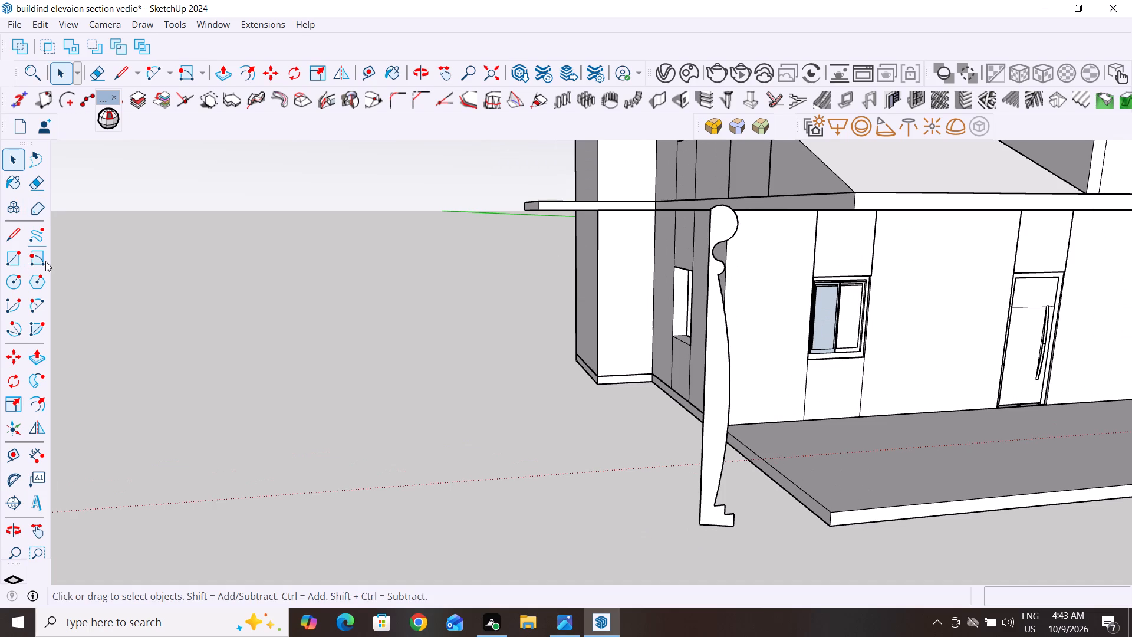
pyautogui.scroll(-4, 355, 511)
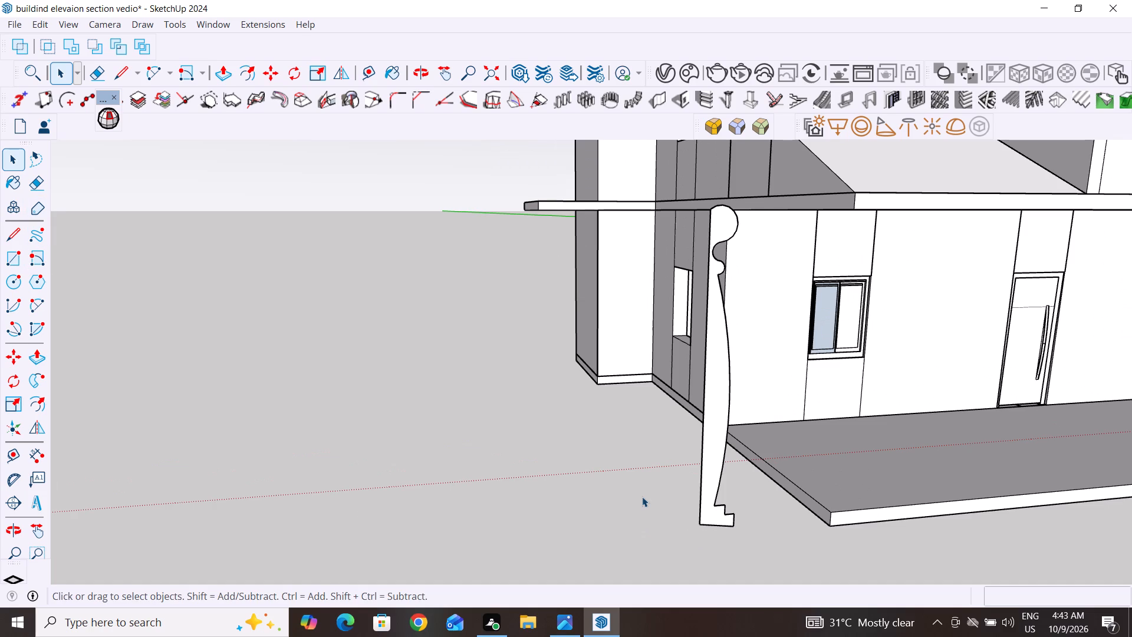
pyautogui.scroll(-4, 642, 497)
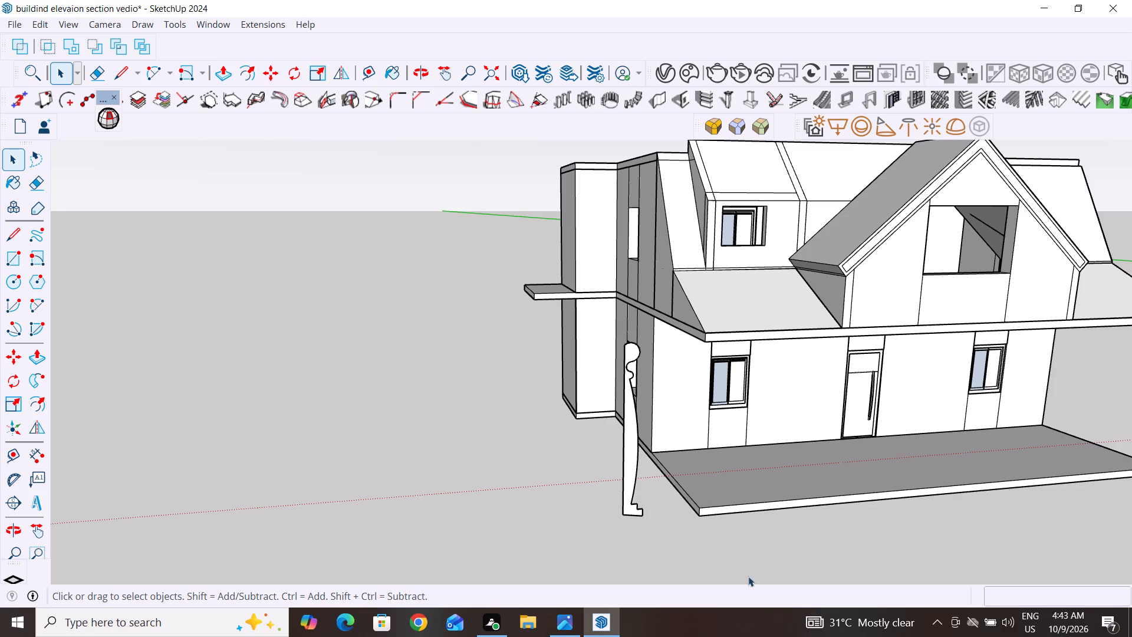
pyautogui.scroll(-3, 661, 500)
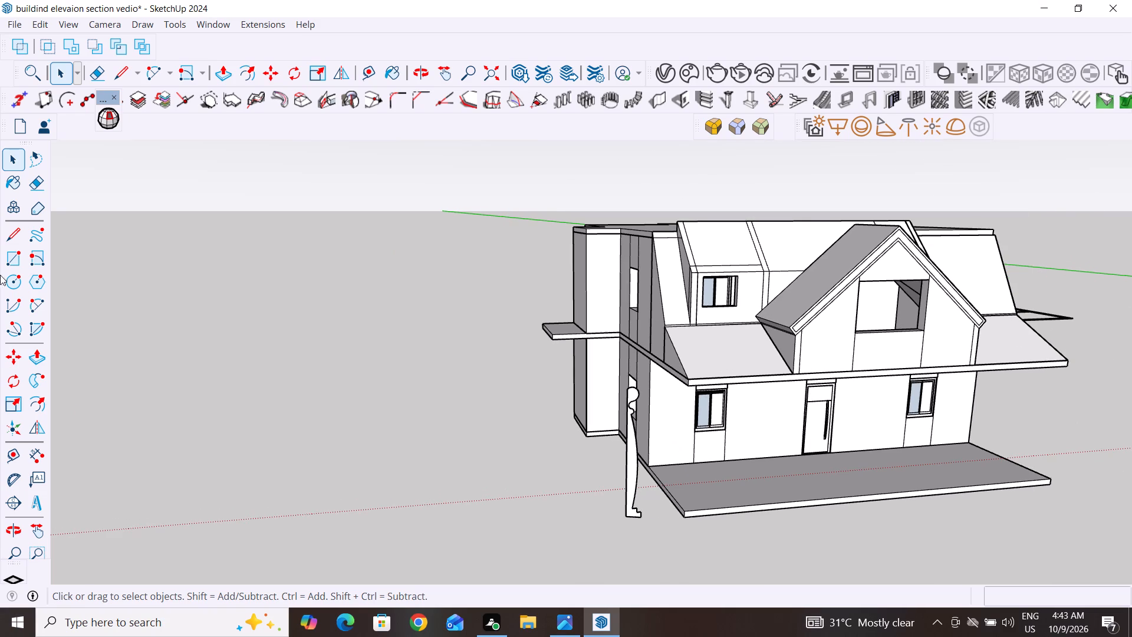
pyautogui.click(12, 289)
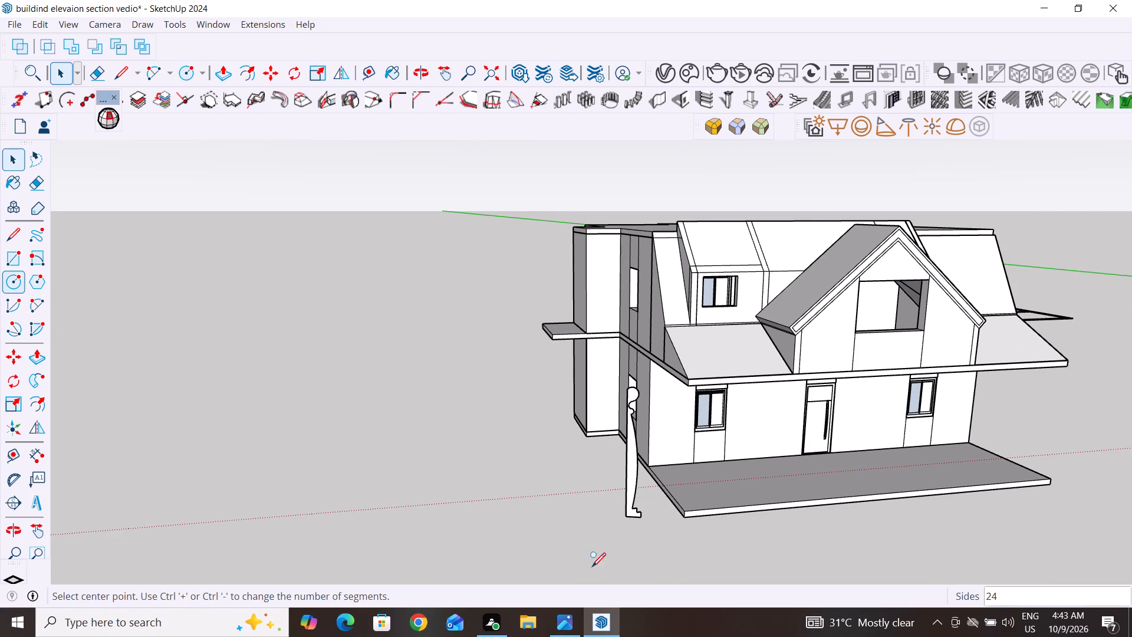
pyautogui.scroll(7, 619, 553)
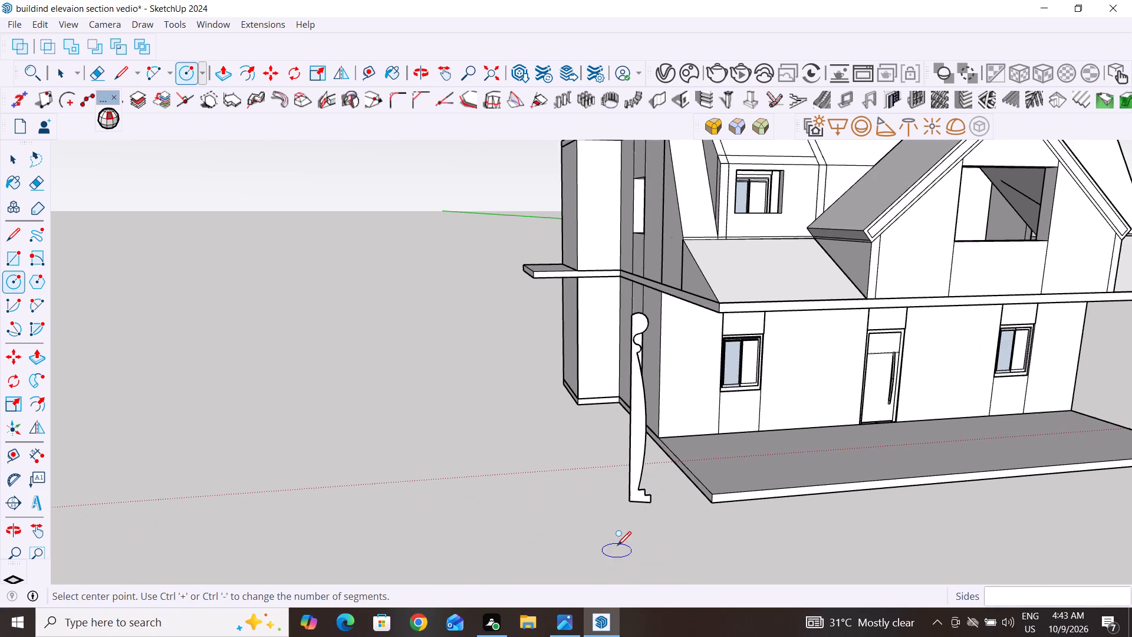
pyautogui.scroll(9, 617, 544)
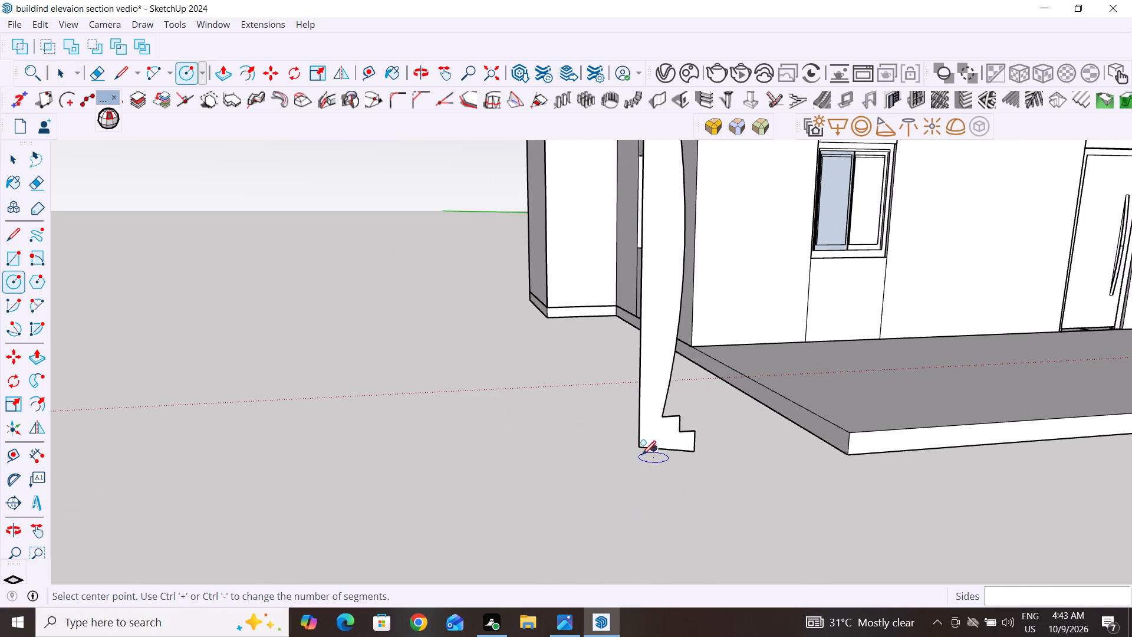
pyautogui.click(640, 494)
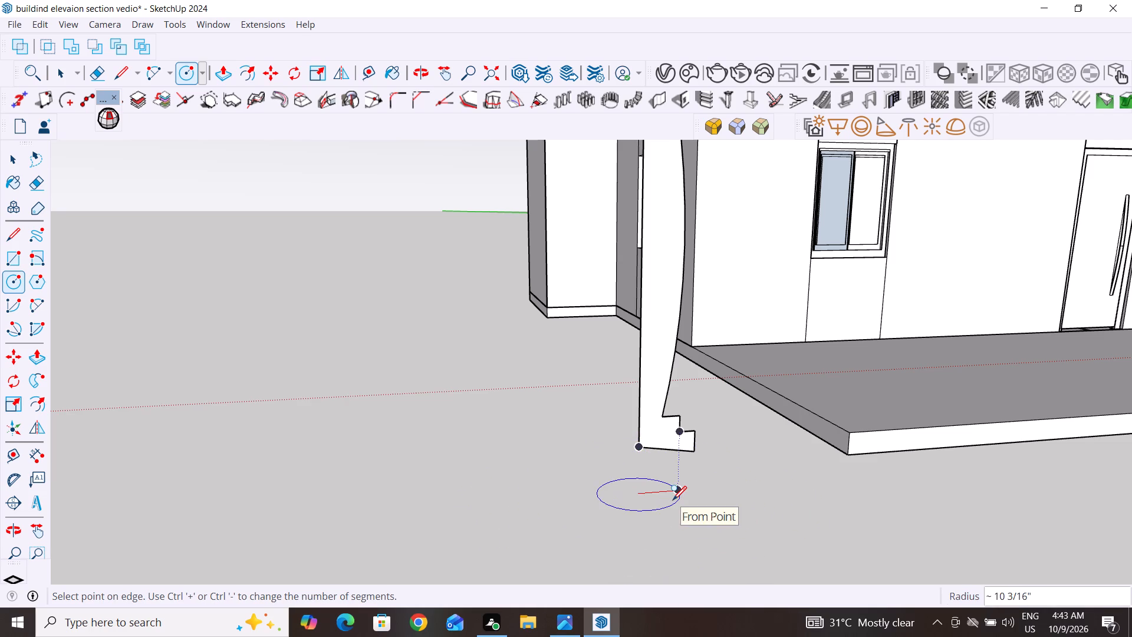
pyautogui.click(674, 498)
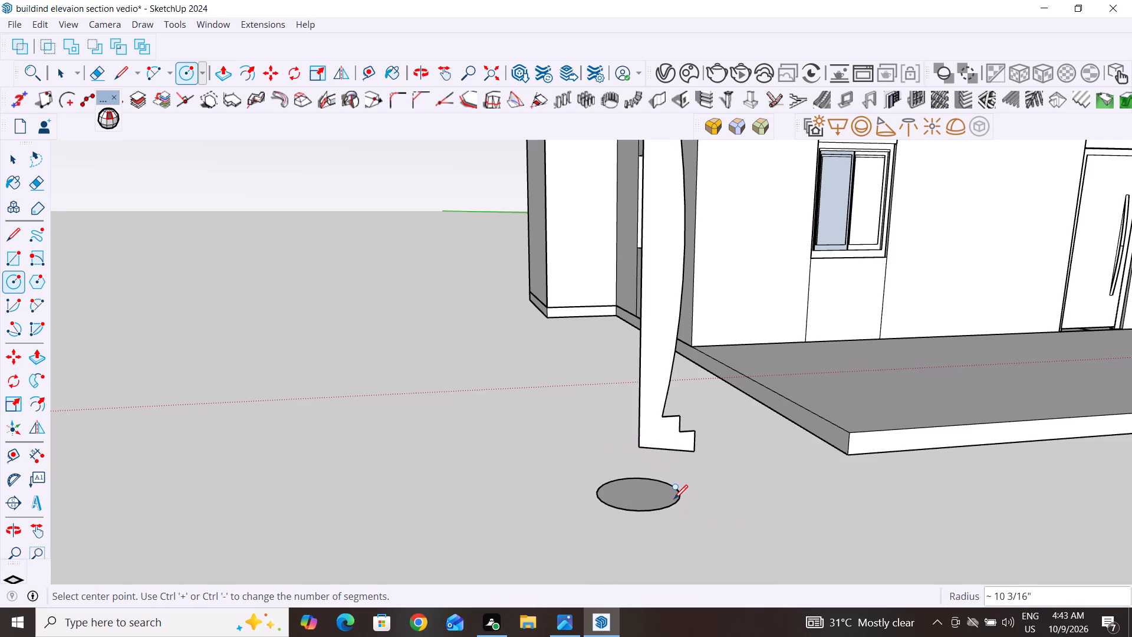
# Sweep the column profile around the circle's edge with Follow Me to form the round column.
pyautogui.click(12, 153)
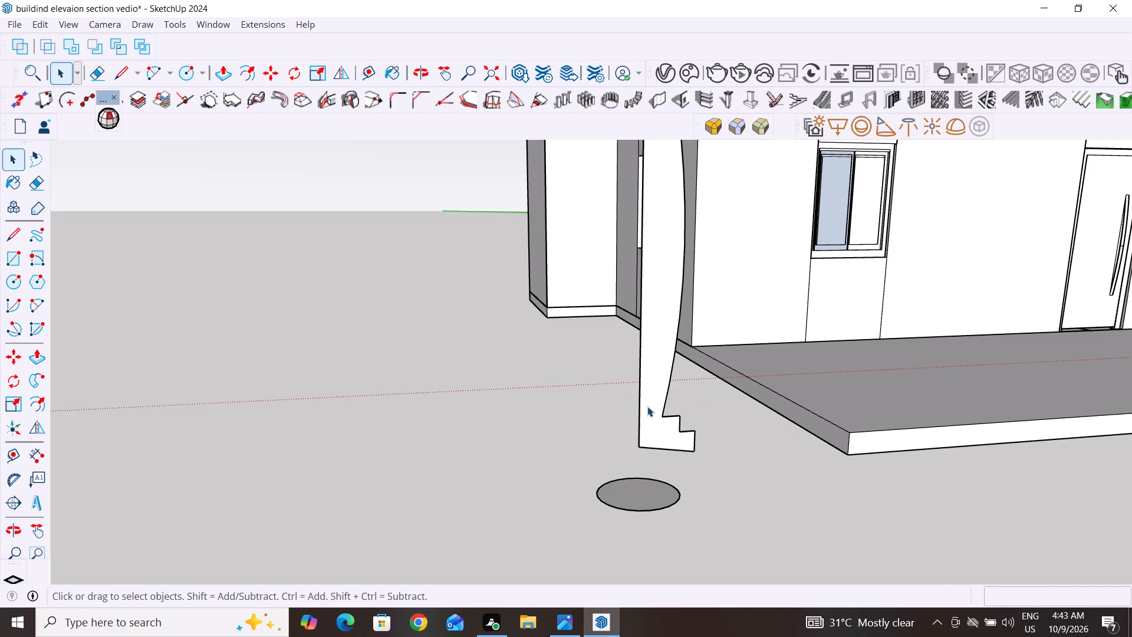
pyautogui.click(653, 402)
pyautogui.click(648, 495)
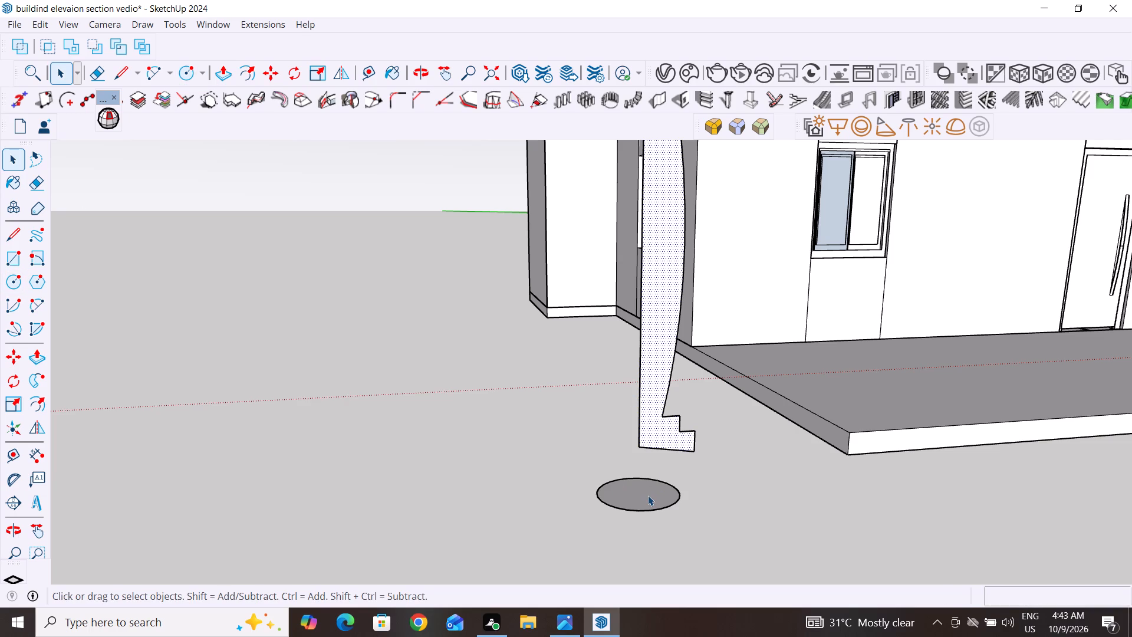
pyautogui.click(34, 391)
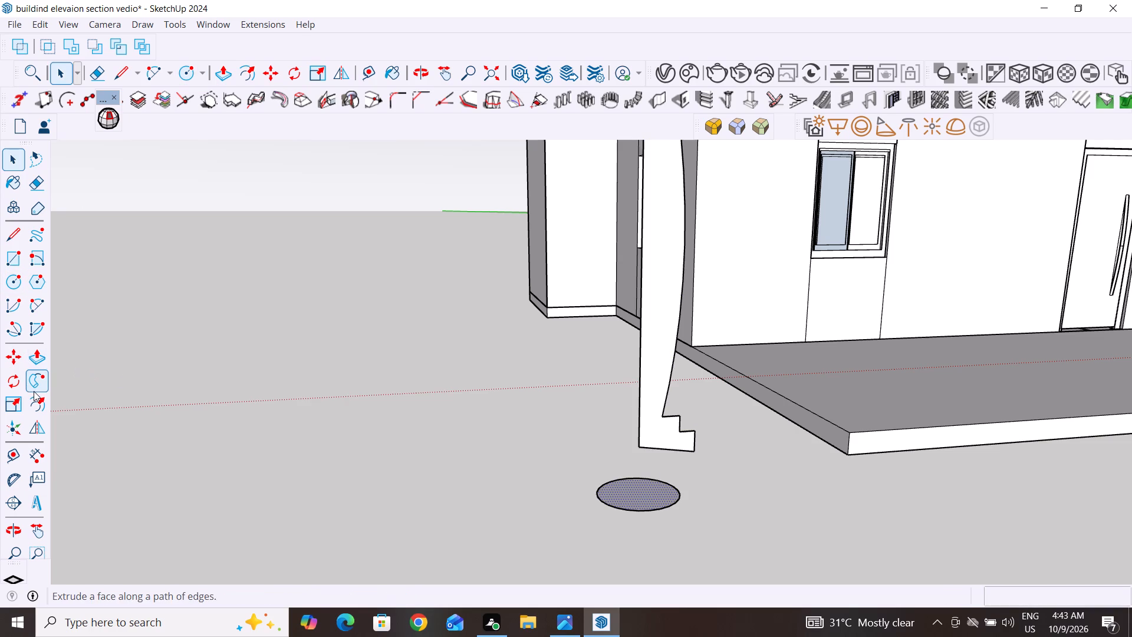
pyautogui.click(664, 350)
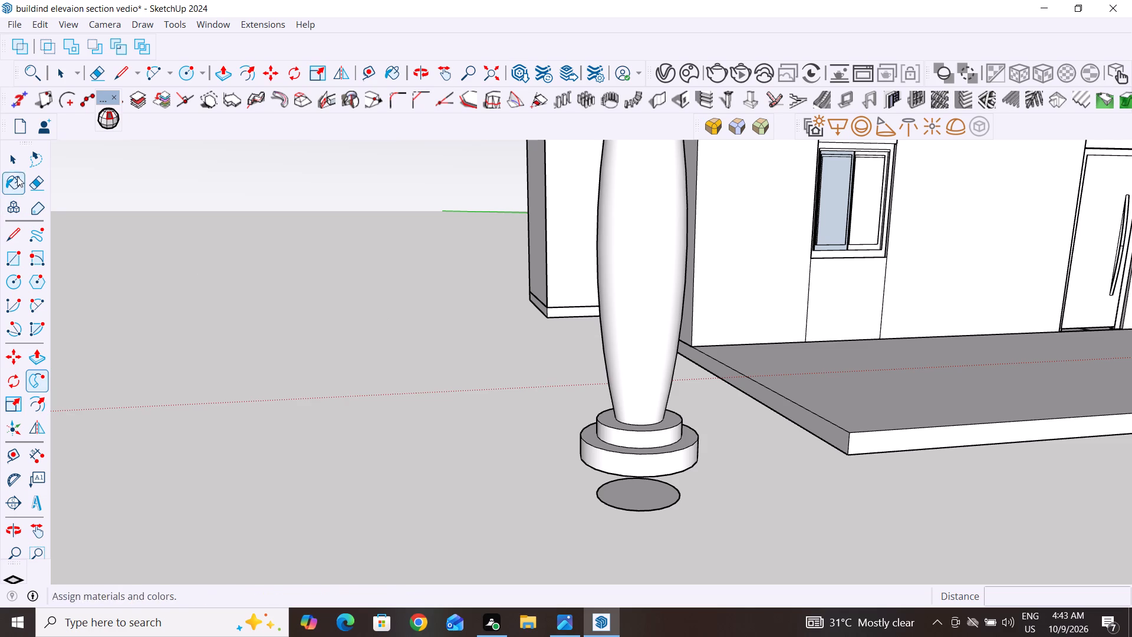
# Delete the leftover path circle below the column, both its face and its edge.
pyautogui.click(14, 161)
pyautogui.click(633, 500)
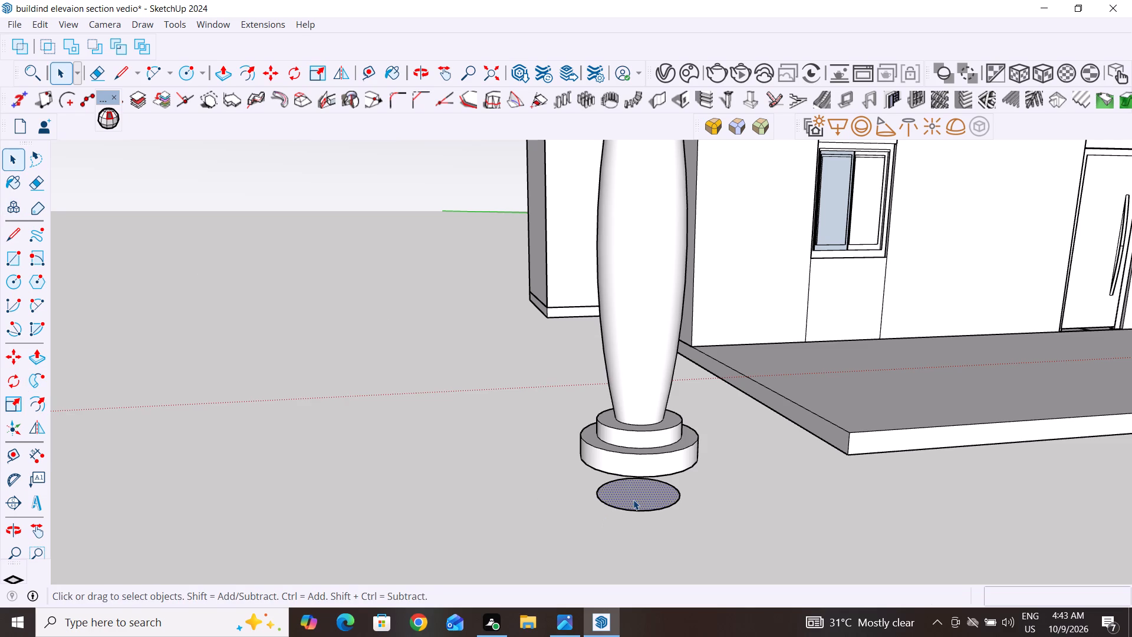
pyautogui.press('Delete')
pyautogui.moveTo(694, 498); pyautogui.dragTo(598, 532)
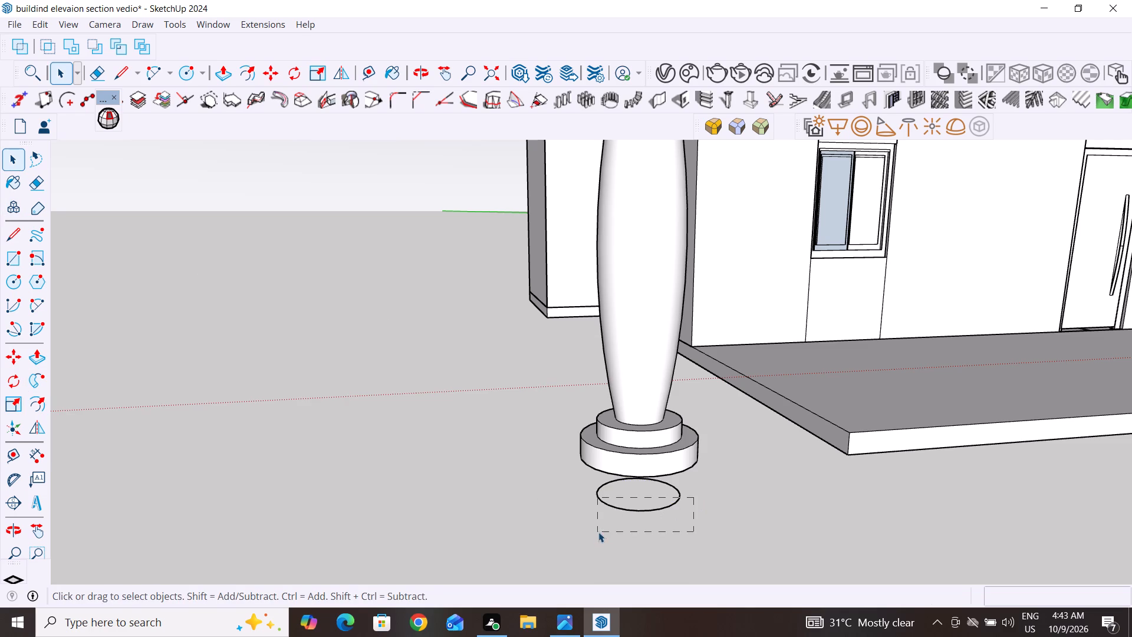
pyautogui.press('Delete')
# Make the whole round column, from its stepped base to its rounded top, into a group.
pyautogui.scroll(-11, 654, 527)
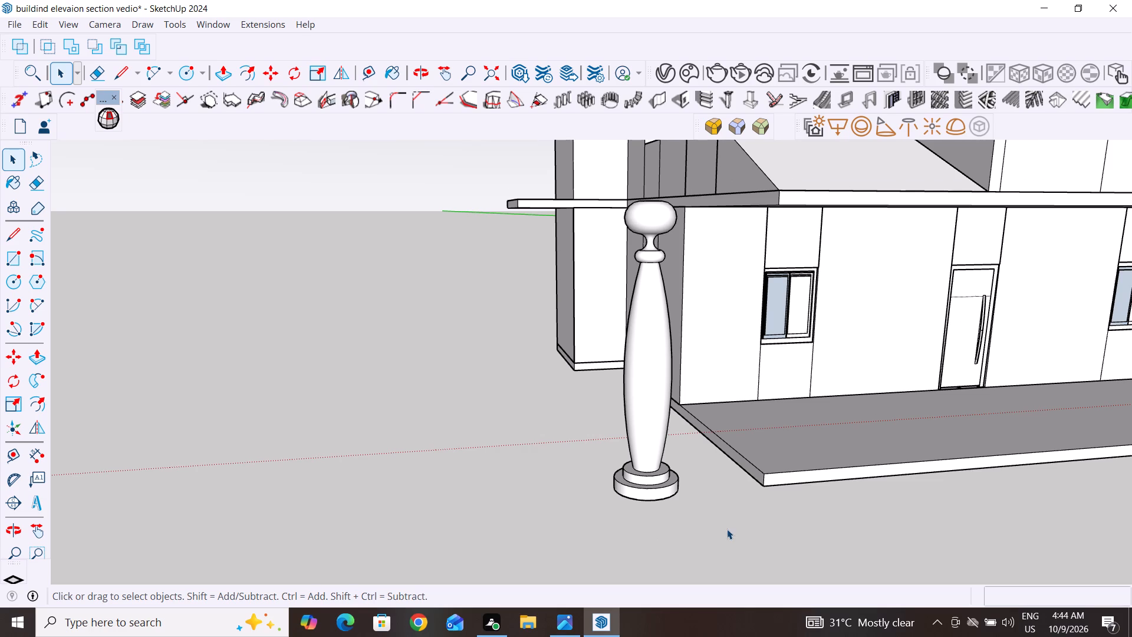
pyautogui.scroll(-9, 718, 545)
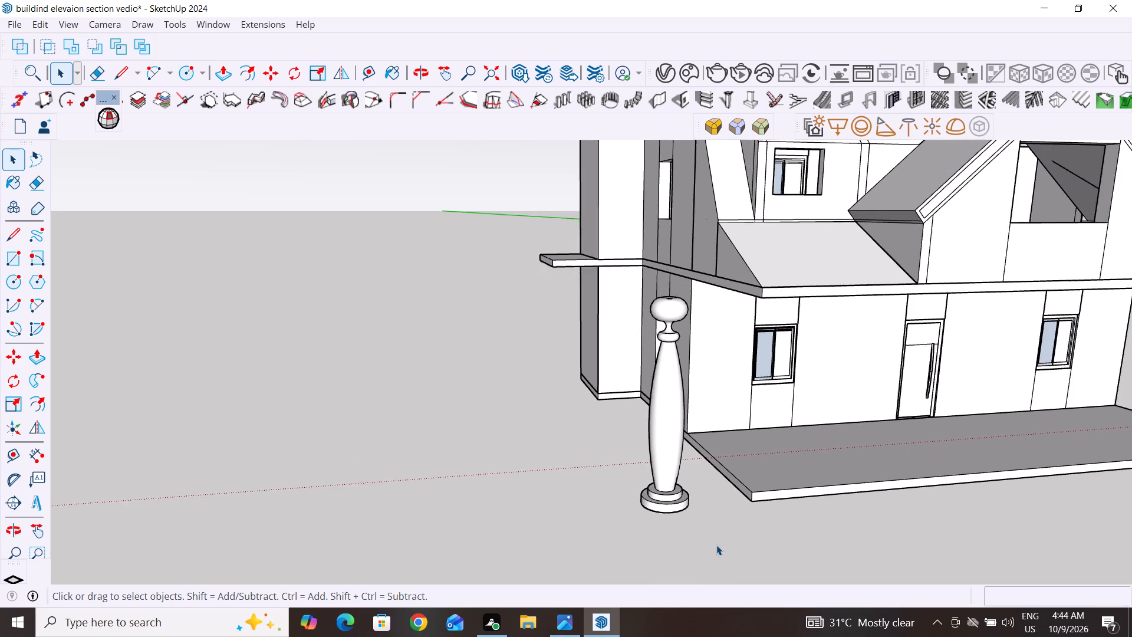
pyautogui.click(686, 517)
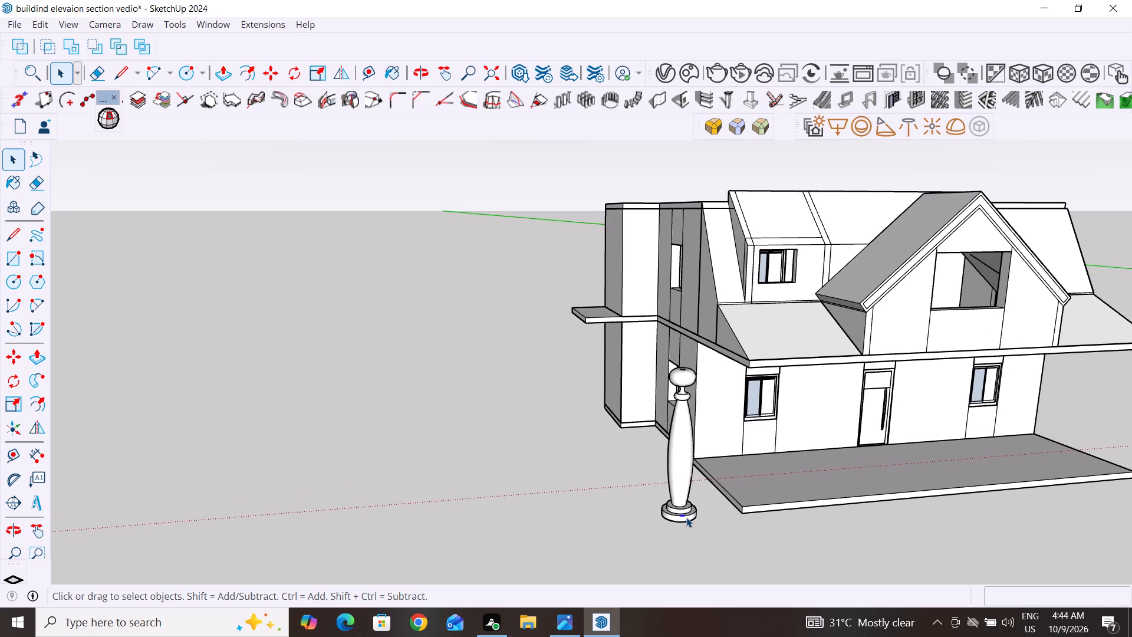
pyautogui.scroll(-3, 690, 529)
pyautogui.moveTo(747, 543); pyautogui.dragTo(709, 543, button='middle')
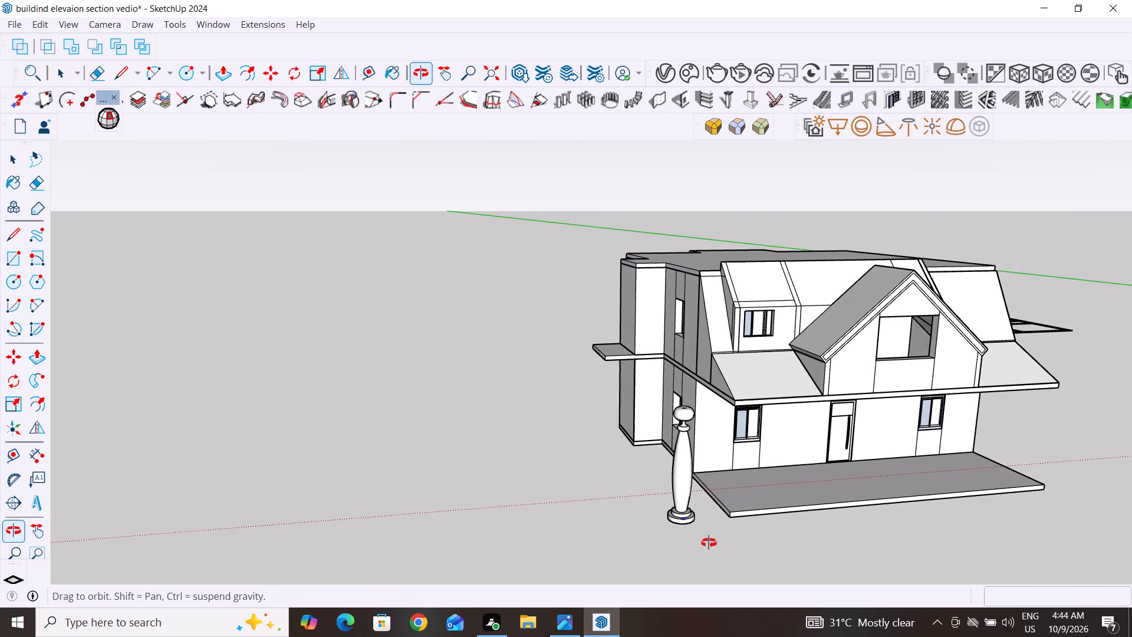
pyautogui.moveTo(709, 543); pyautogui.dragTo(581, 530, button='middle')
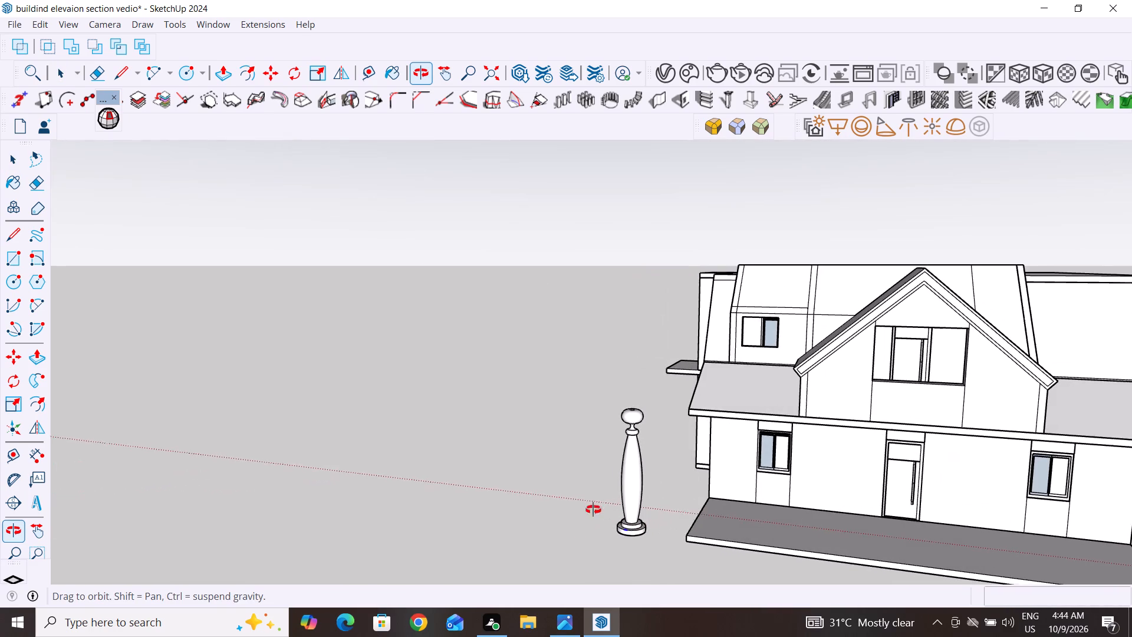
pyautogui.moveTo(648, 396); pyautogui.dragTo(581, 573)
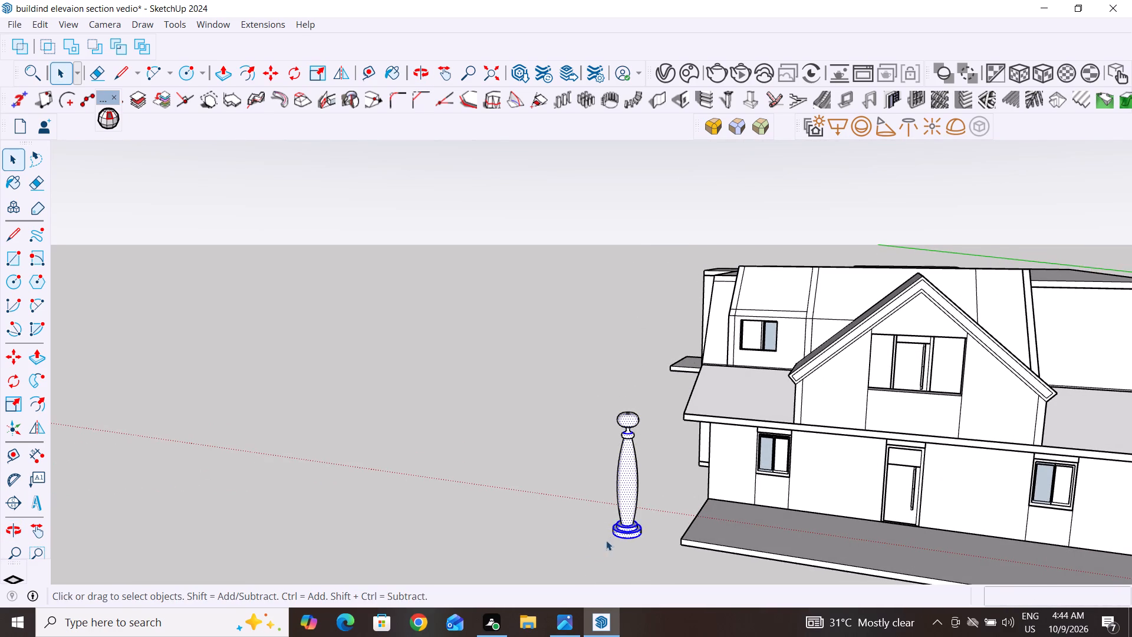
pyautogui.rightClick(625, 512)
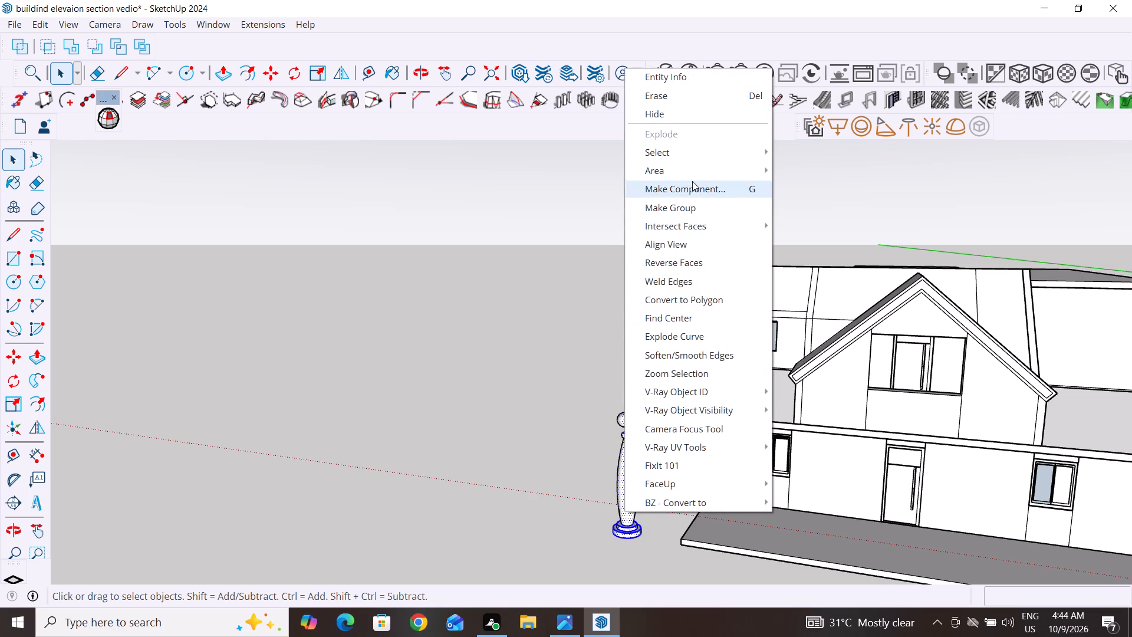
pyautogui.click(691, 211)
pyautogui.click(491, 497)
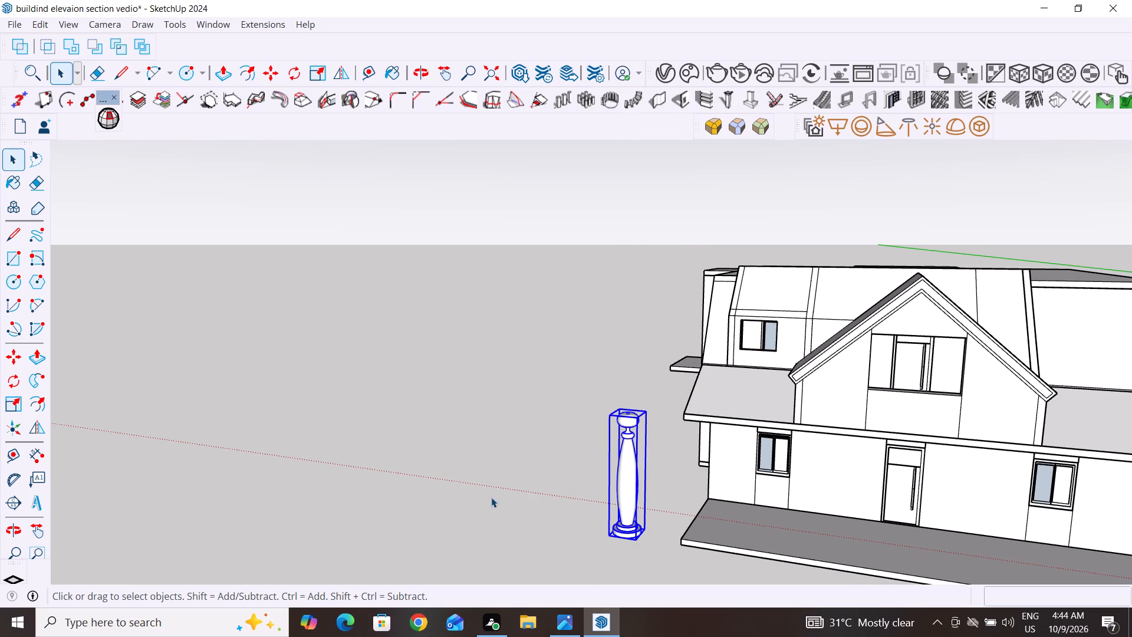
# Move the column group about 5' 11 13/16" from beside the house onto the nearest front corner of the porch slab.
pyautogui.scroll(-2, 551, 538)
pyautogui.moveTo(564, 545); pyautogui.dragTo(729, 564, button='middle')
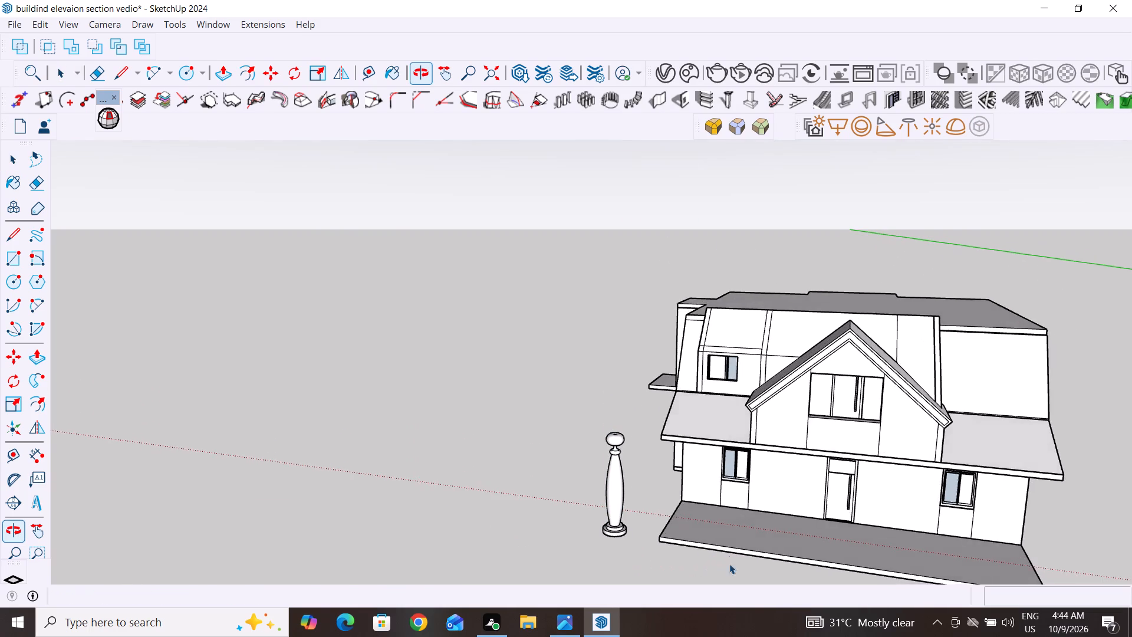
pyautogui.scroll(-4, 682, 535)
pyautogui.scroll(8, 631, 530)
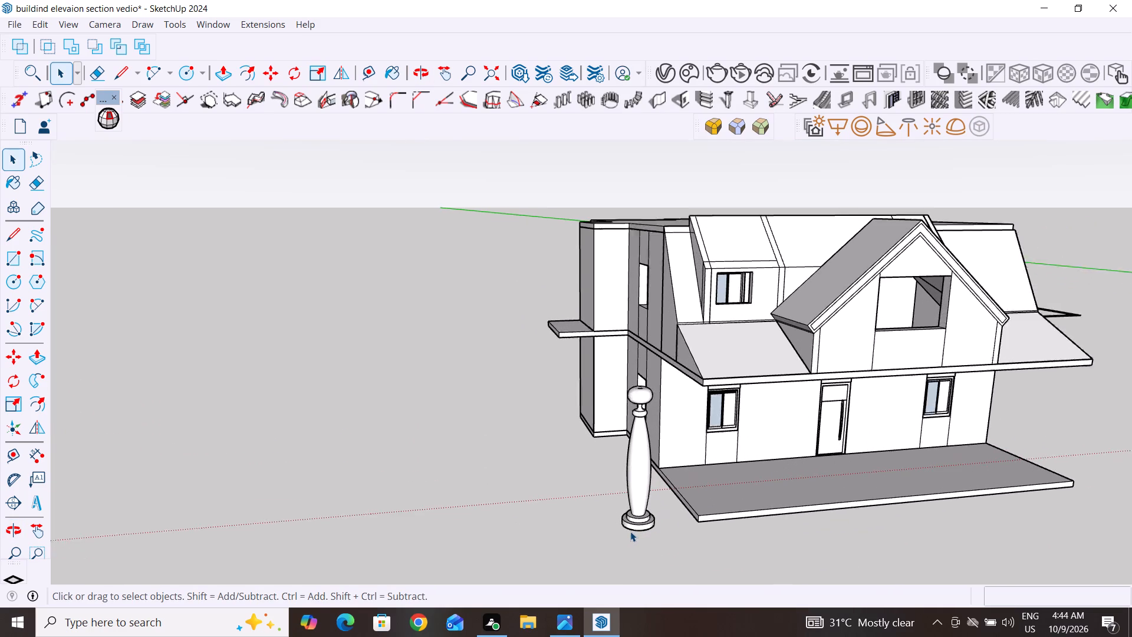
pyautogui.click(646, 521)
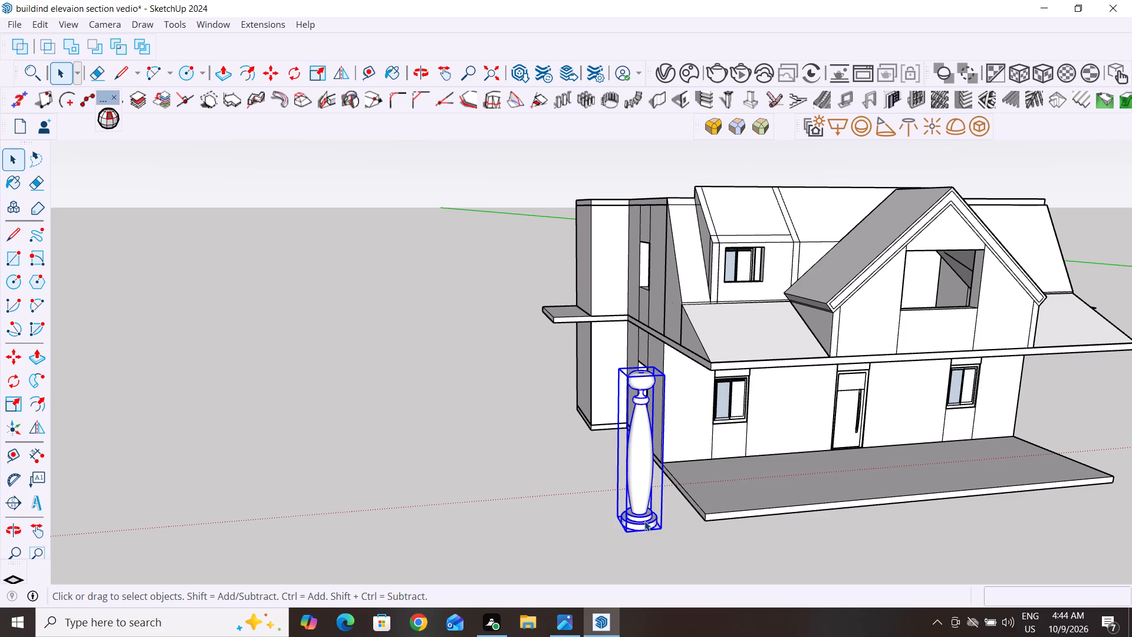
pyautogui.press('m')
pyautogui.scroll(8, 615, 528)
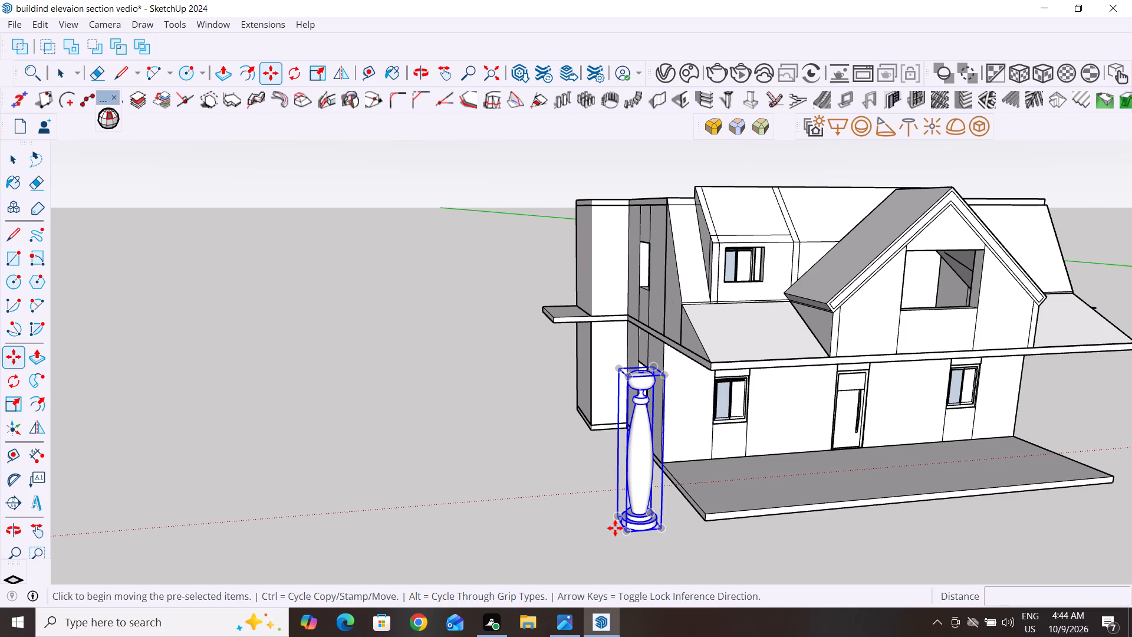
pyautogui.scroll(8, 615, 528)
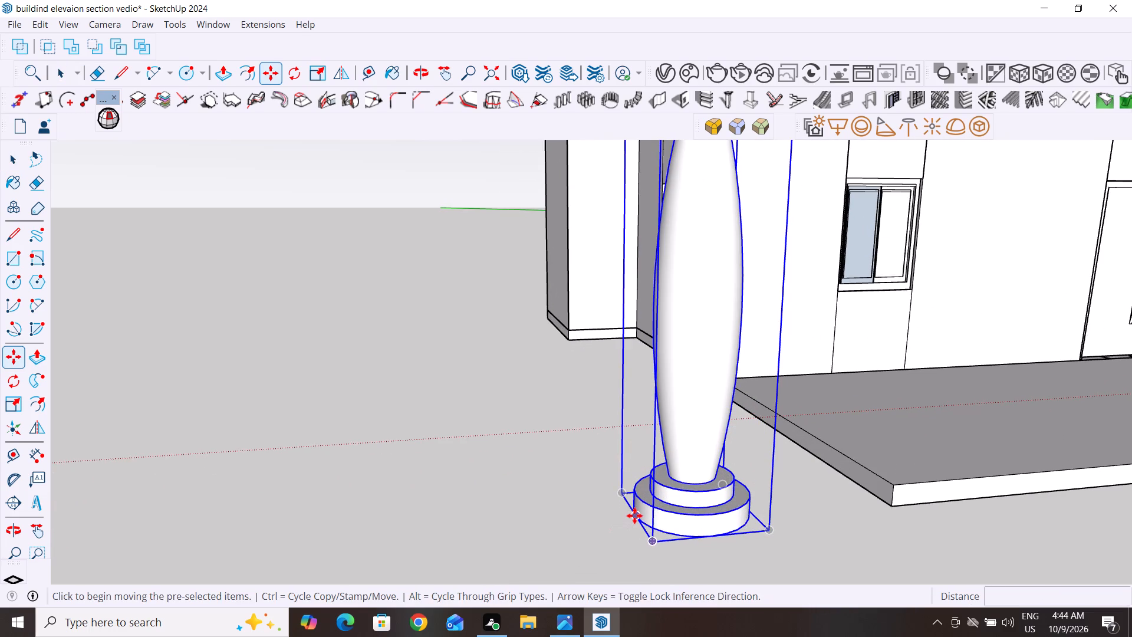
pyautogui.click(634, 515)
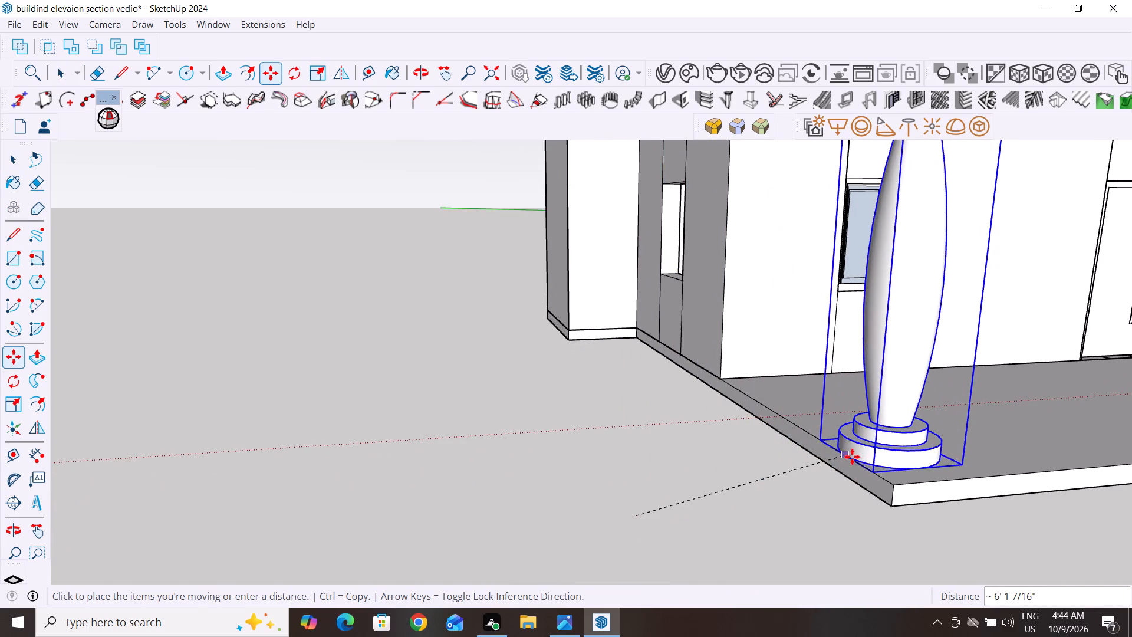
pyautogui.click(863, 462)
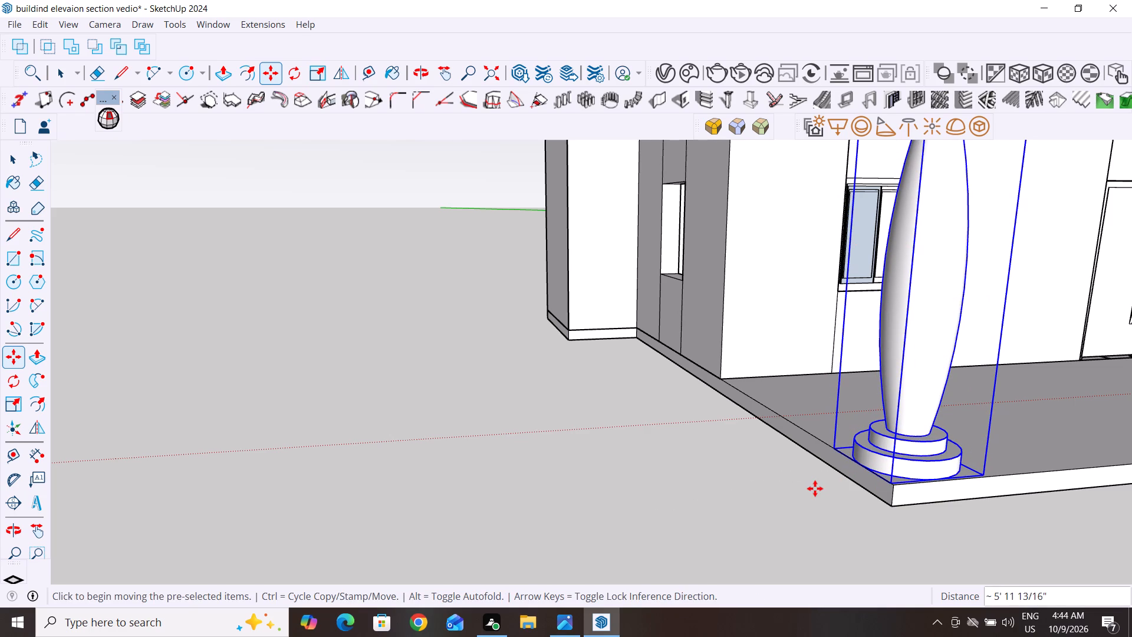
# Examine the column's placement on the porch slab corner and under the roof overhang, from the front and from below.
pyautogui.scroll(-6, 762, 421)
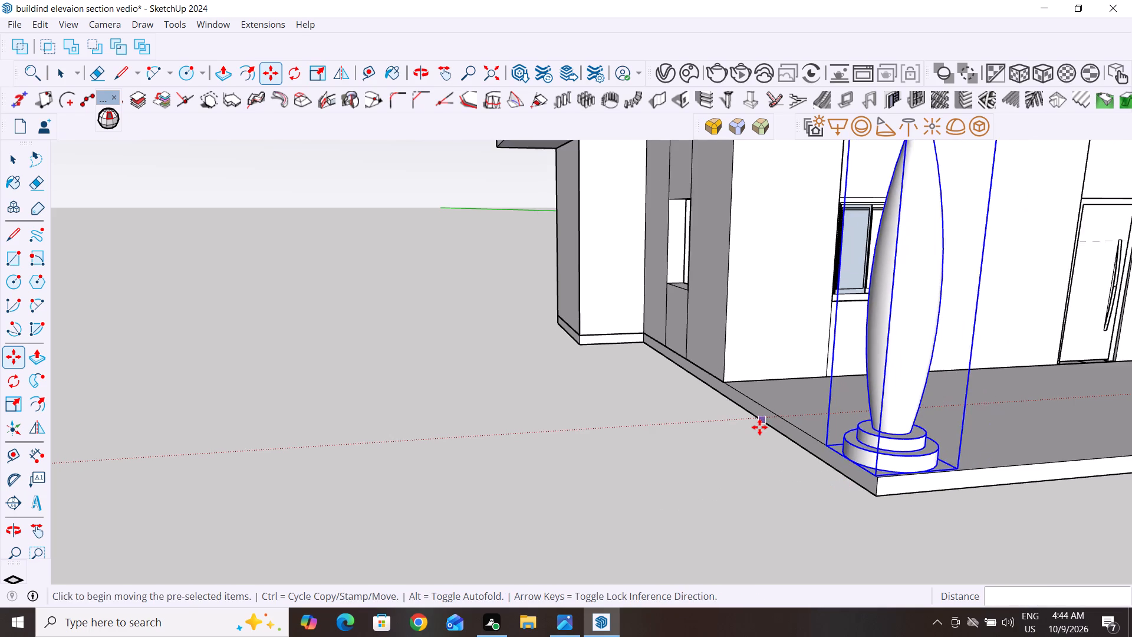
pyautogui.scroll(-5, 759, 427)
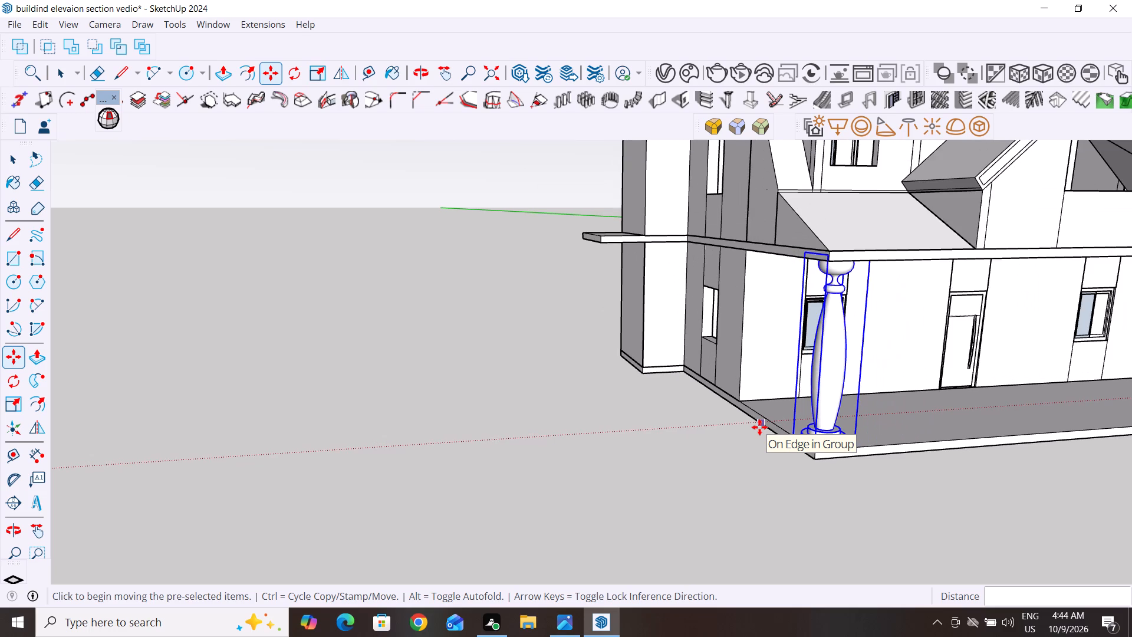
pyautogui.scroll(-6, 759, 427)
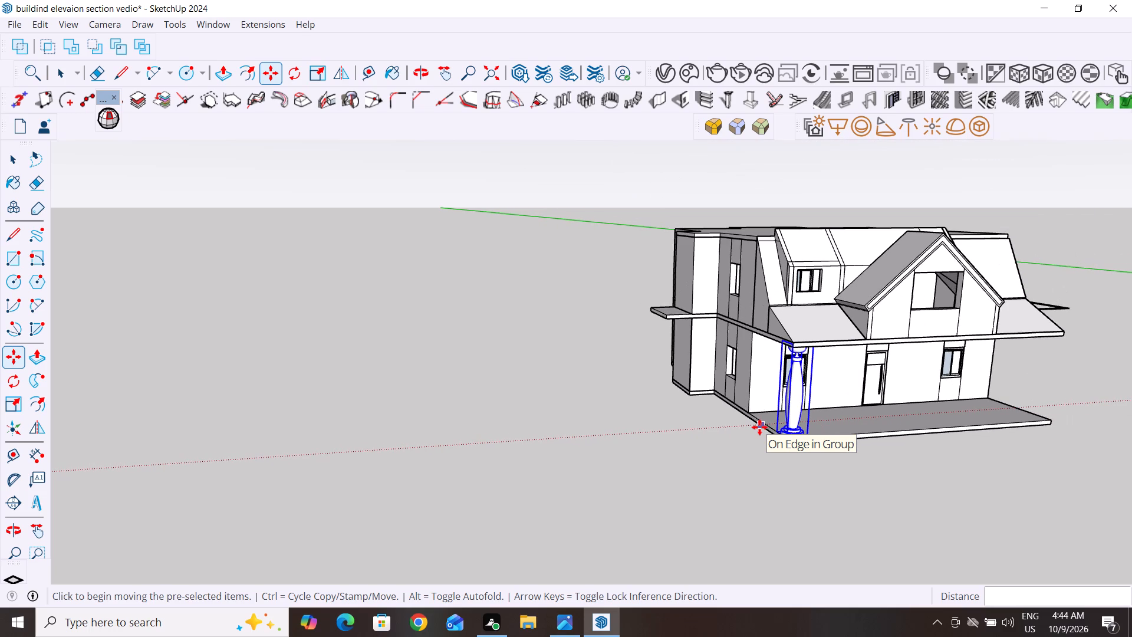
pyautogui.scroll(-2, 759, 427)
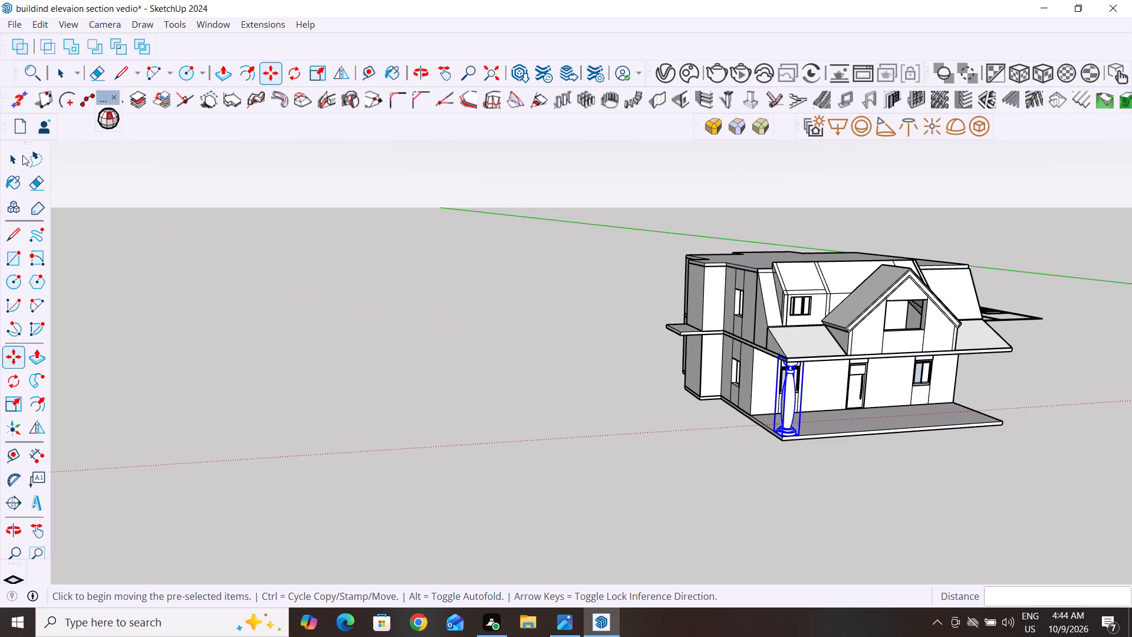
pyautogui.click(12, 161)
pyautogui.scroll(-2, 245, 454)
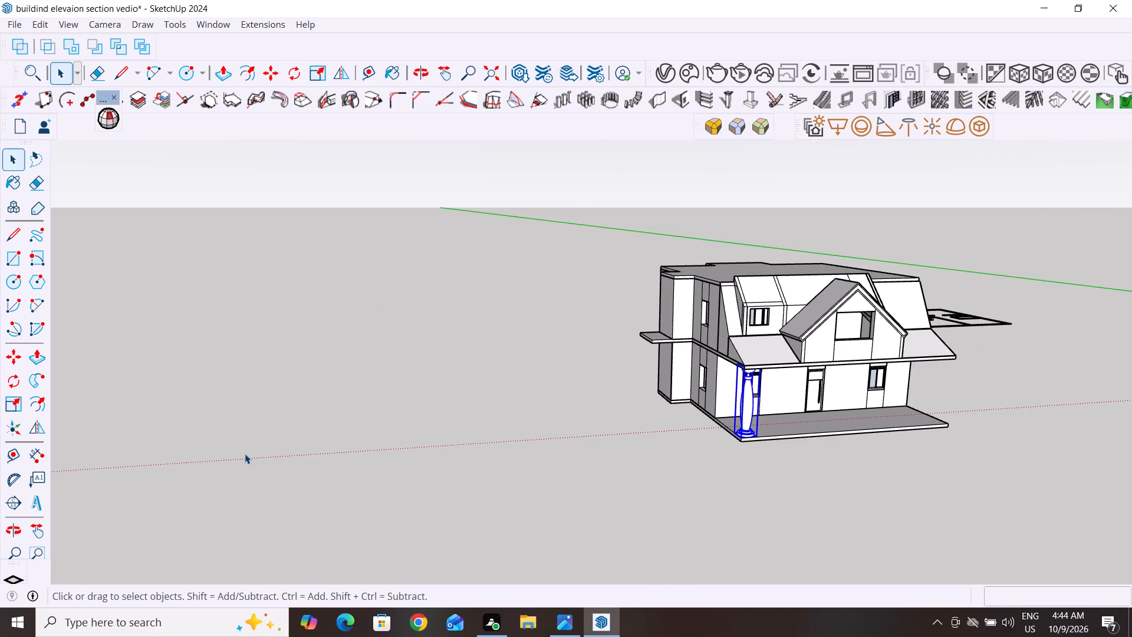
pyautogui.scroll(-1, 245, 454)
pyautogui.scroll(4, 900, 408)
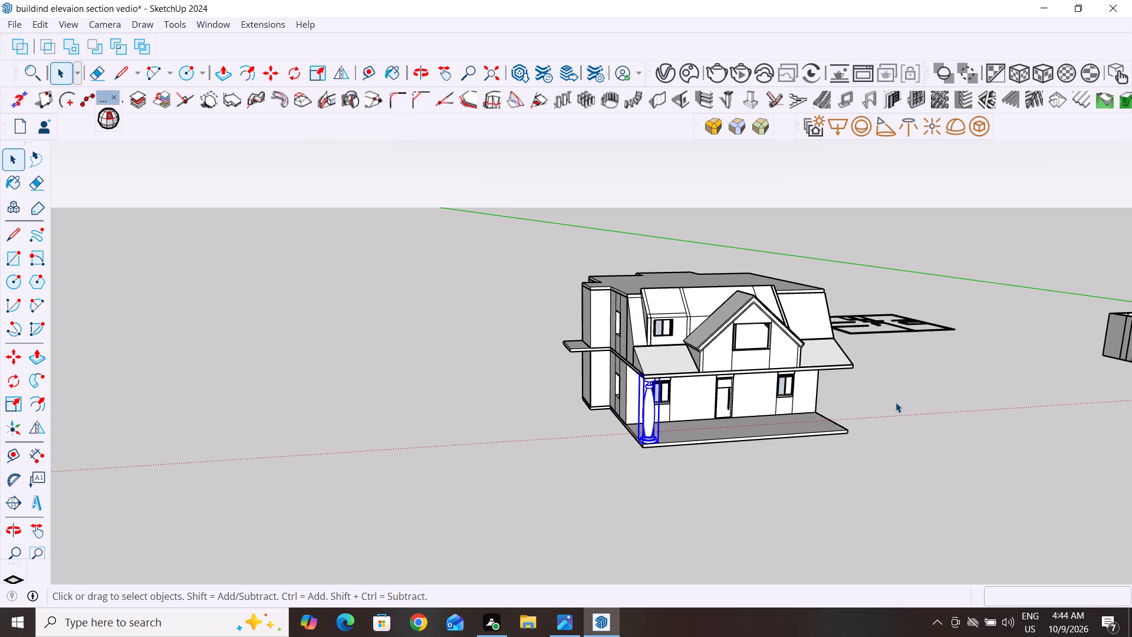
pyautogui.scroll(3, 890, 396)
pyautogui.scroll(1, 371, 436)
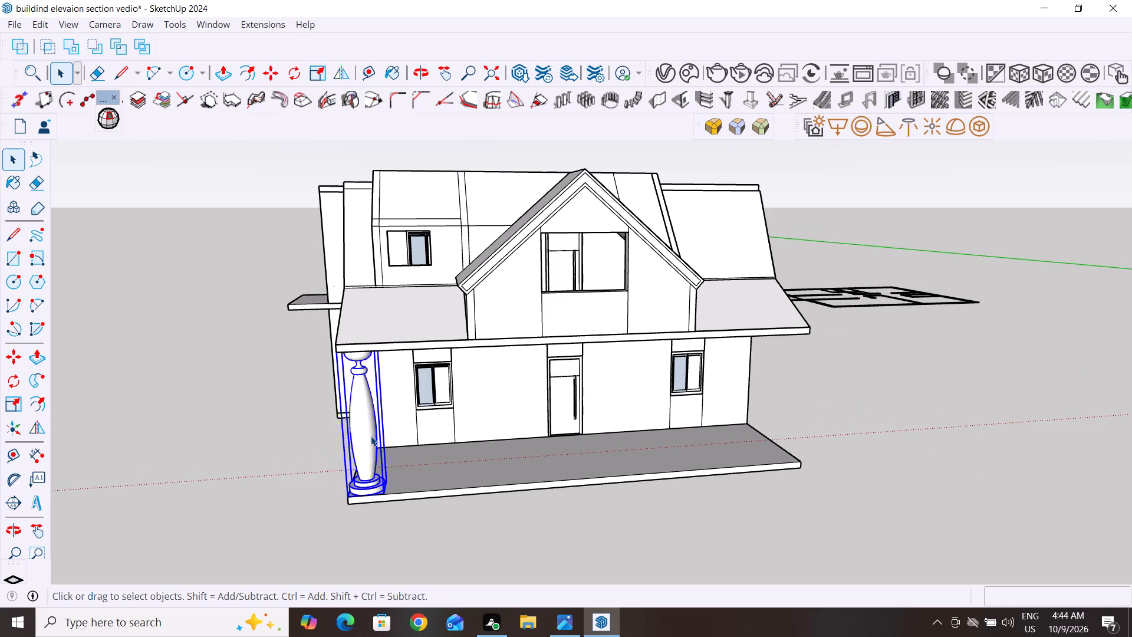
pyautogui.scroll(4, 371, 436)
pyautogui.moveTo(419, 556); pyautogui.dragTo(331, 516, button='middle')
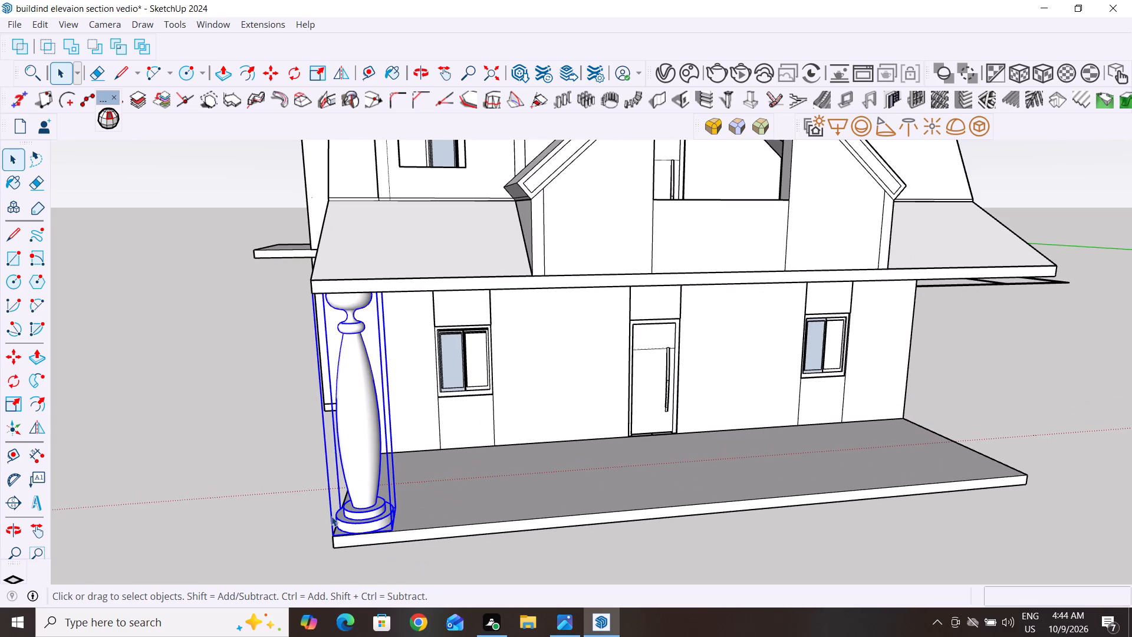
pyautogui.moveTo(331, 516); pyautogui.dragTo(314, 445, button='middle')
pyautogui.moveTo(314, 445); pyautogui.dragTo(314, 379, button='middle')
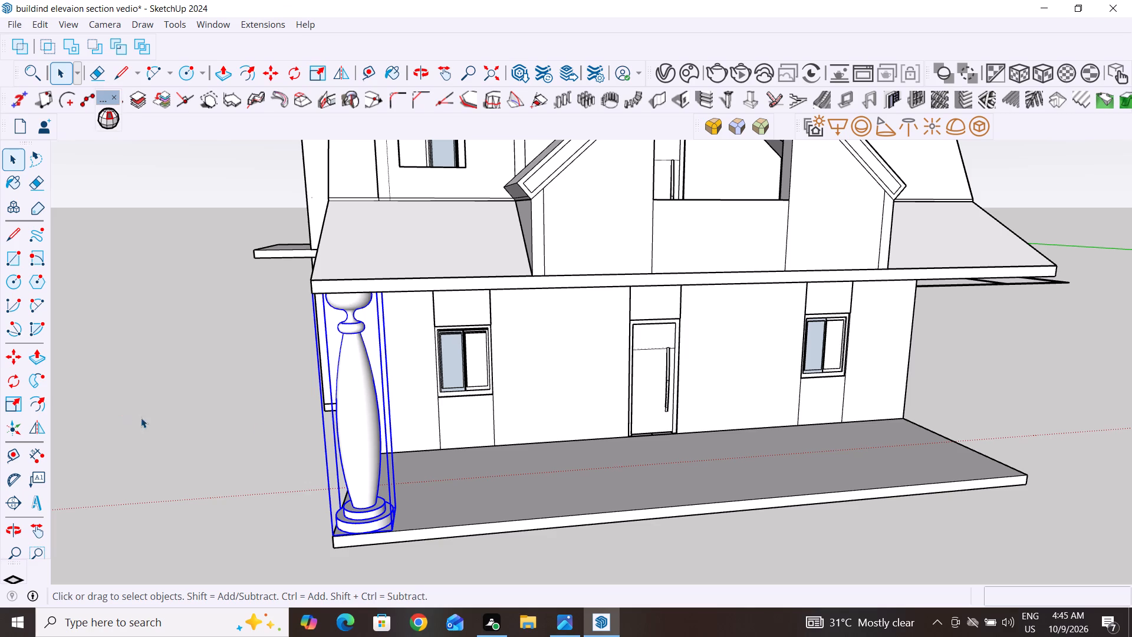
pyautogui.scroll(1, 355, 508)
pyautogui.click(265, 442)
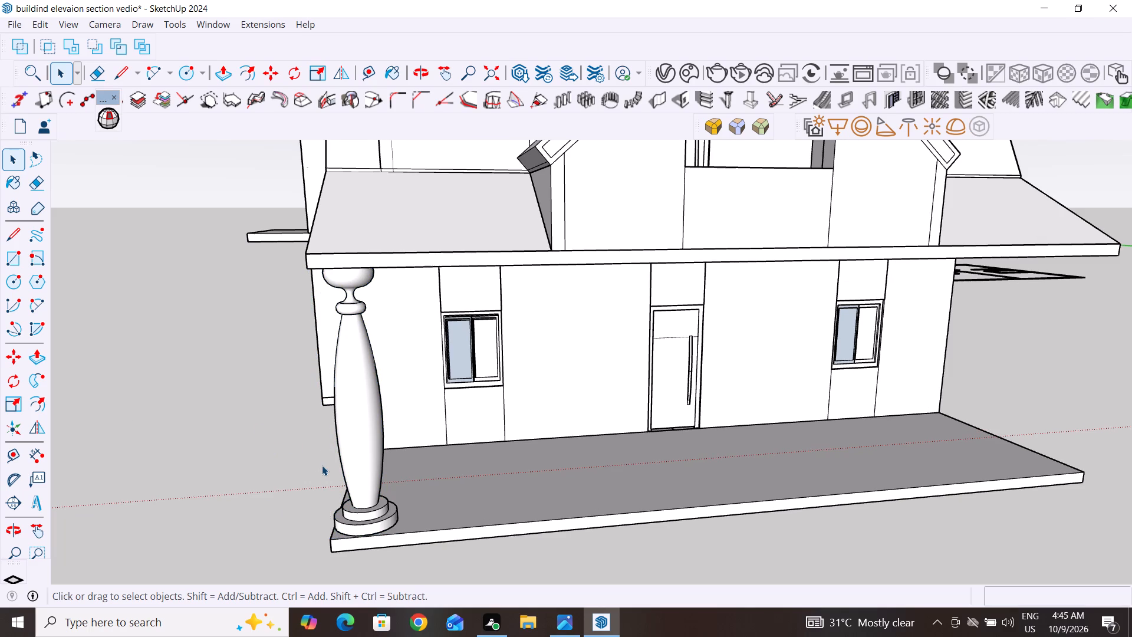
pyautogui.scroll(-3, 322, 465)
pyautogui.moveTo(327, 521); pyautogui.dragTo(552, 490, button='middle')
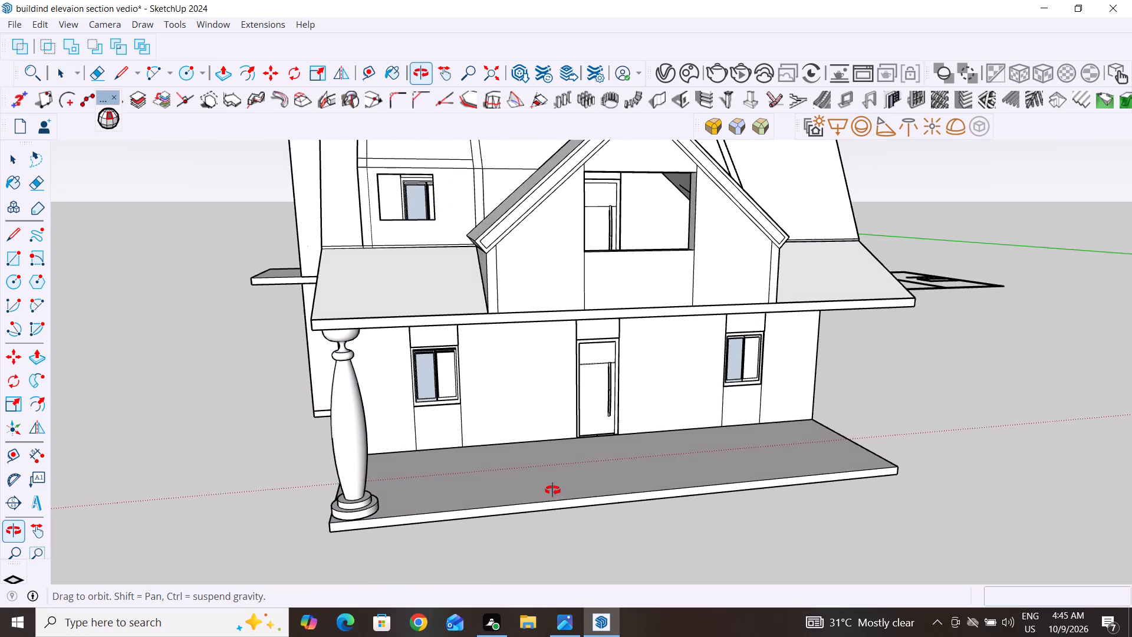
pyautogui.moveTo(552, 490); pyautogui.dragTo(561, 380, button='middle')
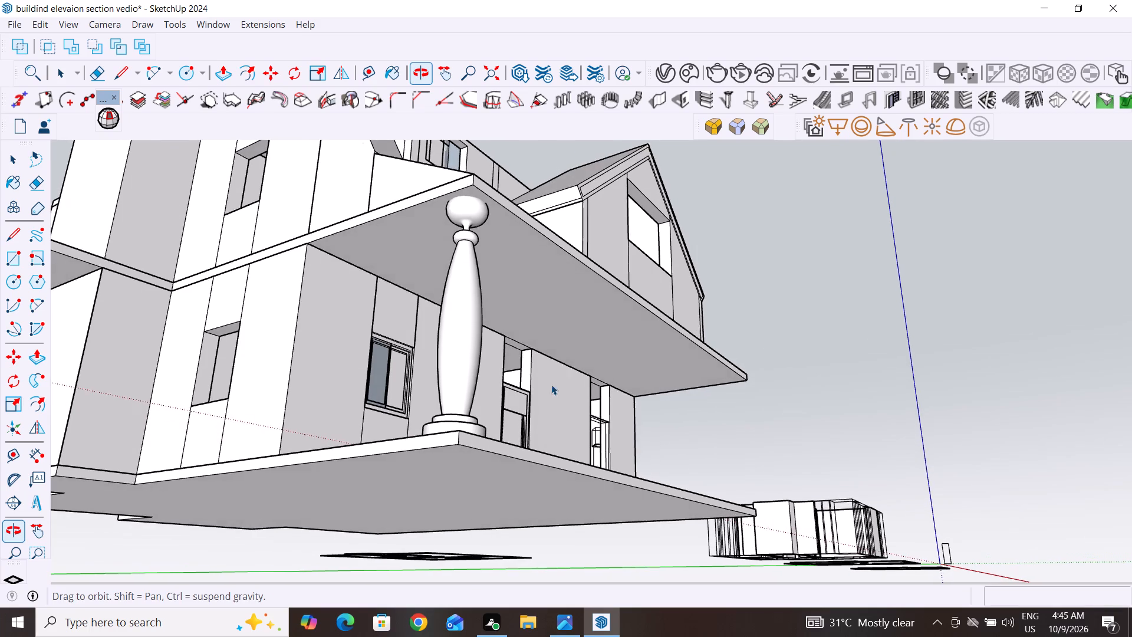
pyautogui.scroll(10, 432, 427)
pyautogui.moveTo(438, 451); pyautogui.dragTo(349, 476, button='middle')
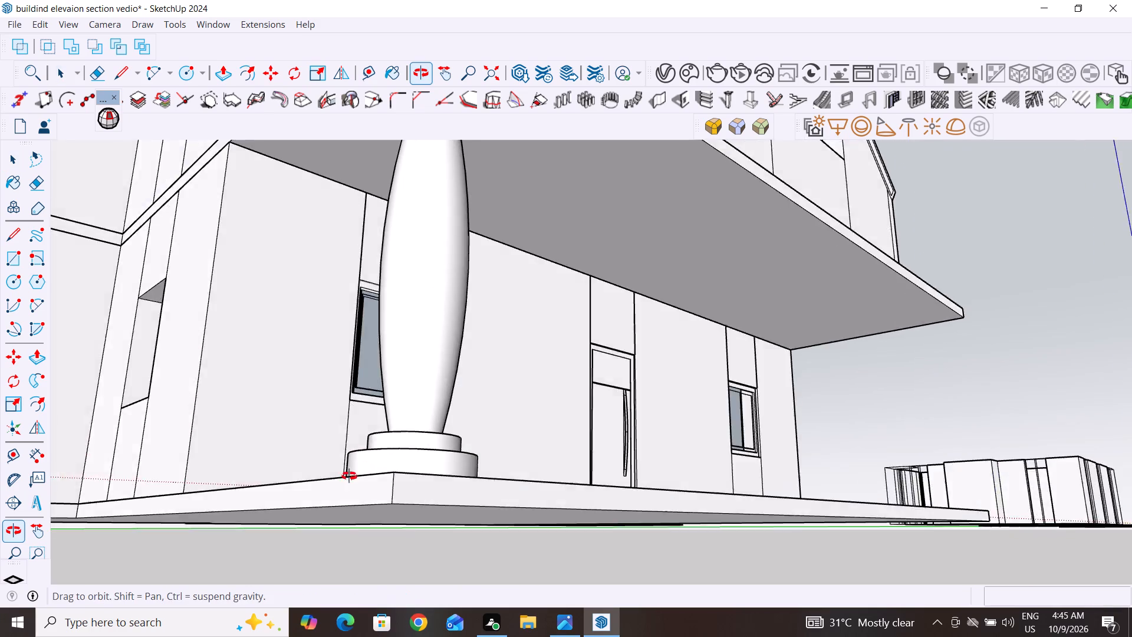
# Copy the round column group about 30' 6 3/8" along the porch slab to its opposite front corner.
pyautogui.moveTo(349, 476); pyautogui.dragTo(284, 541, button='middle')
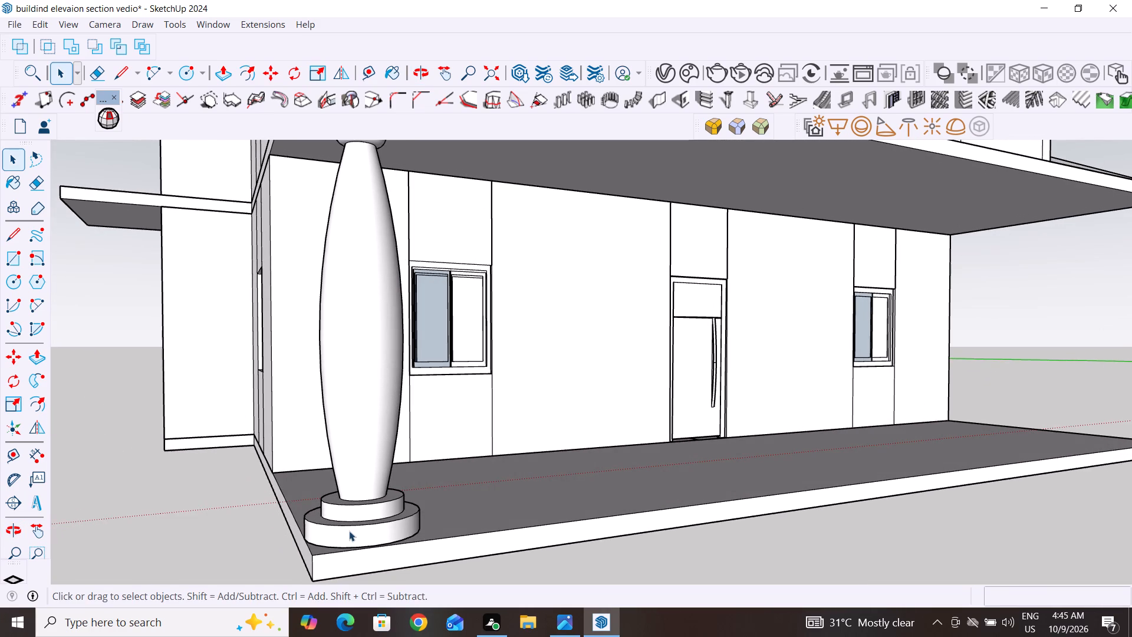
pyautogui.click(349, 531)
pyautogui.scroll(-12, 335, 526)
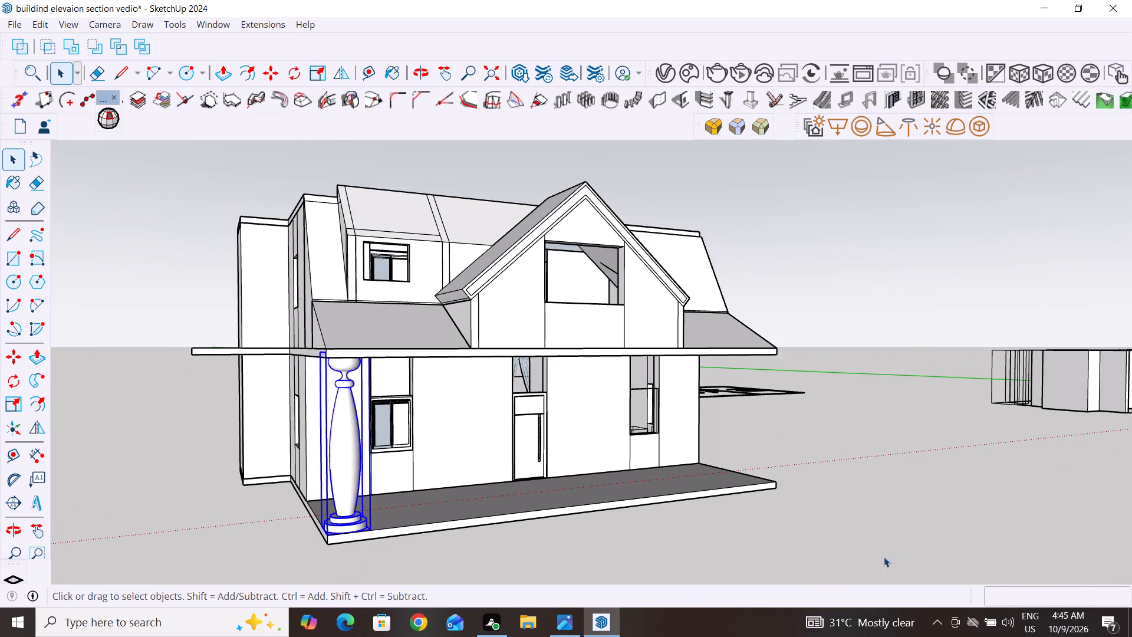
pyautogui.moveTo(870, 498); pyautogui.dragTo(743, 533, button='middle')
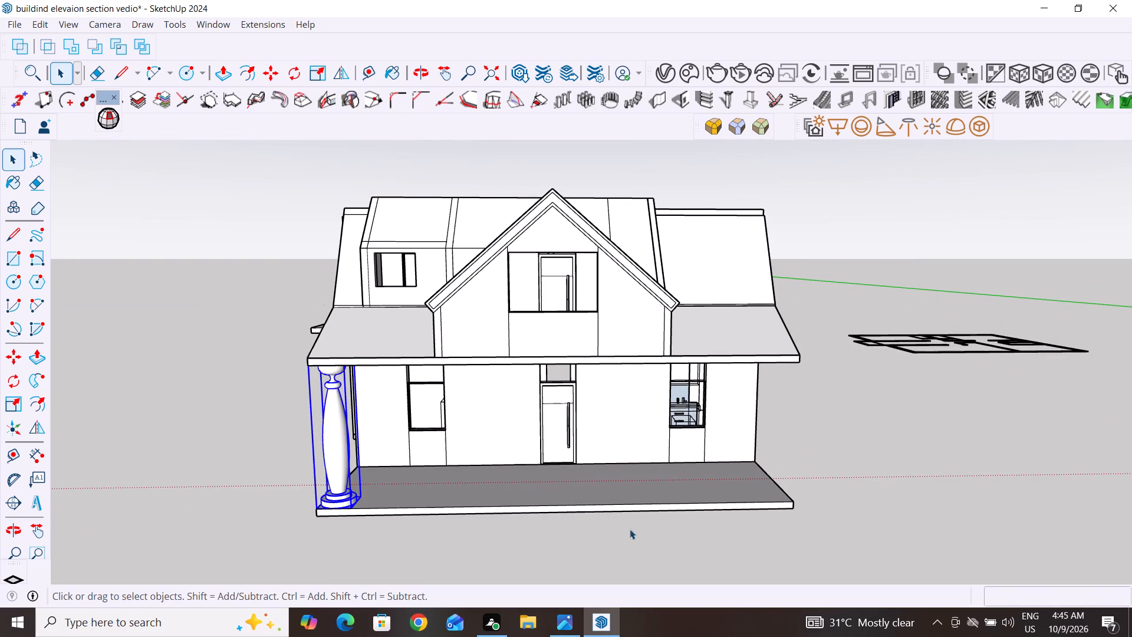
pyautogui.press('m')
pyautogui.scroll(6, 367, 509)
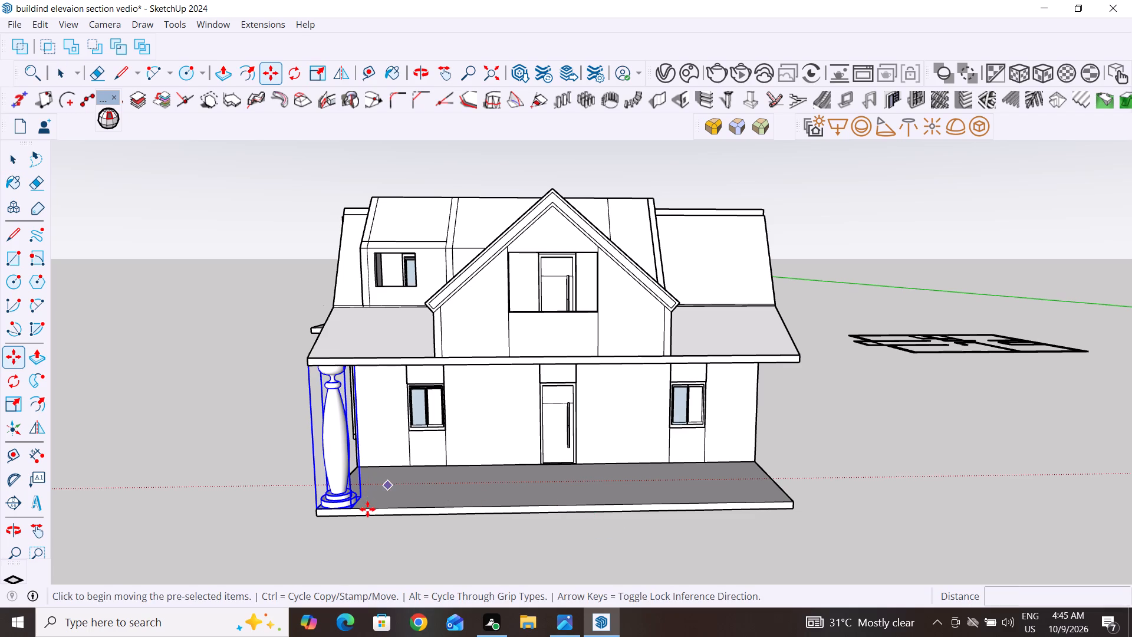
pyautogui.scroll(4, 367, 509)
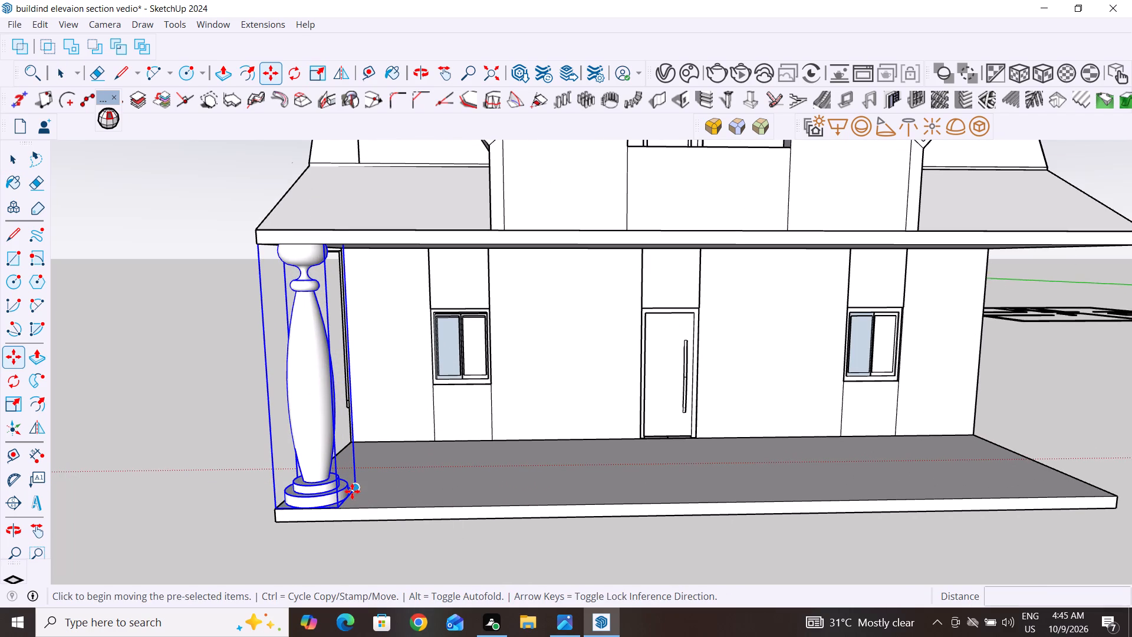
pyautogui.click(352, 494)
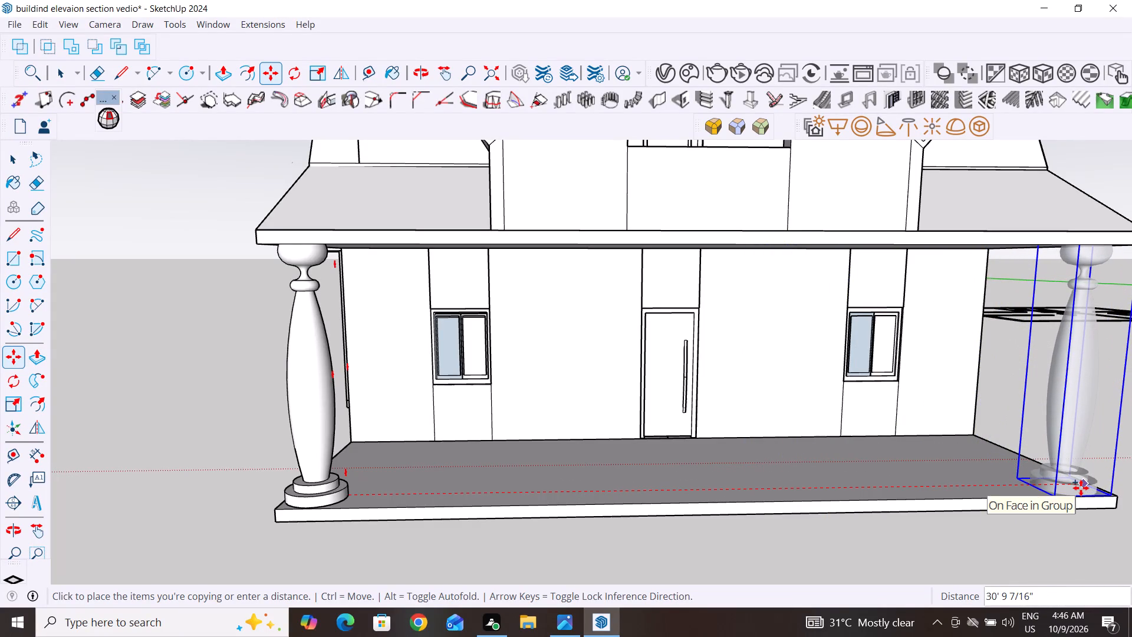
pyautogui.click(1078, 488)
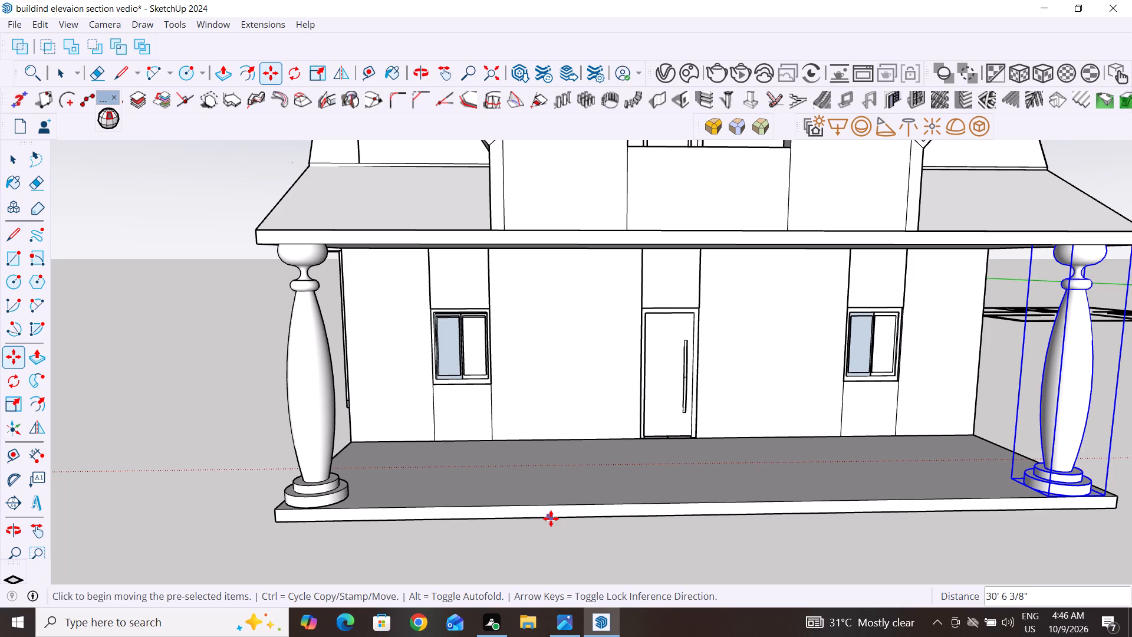
pyautogui.scroll(-8, 571, 406)
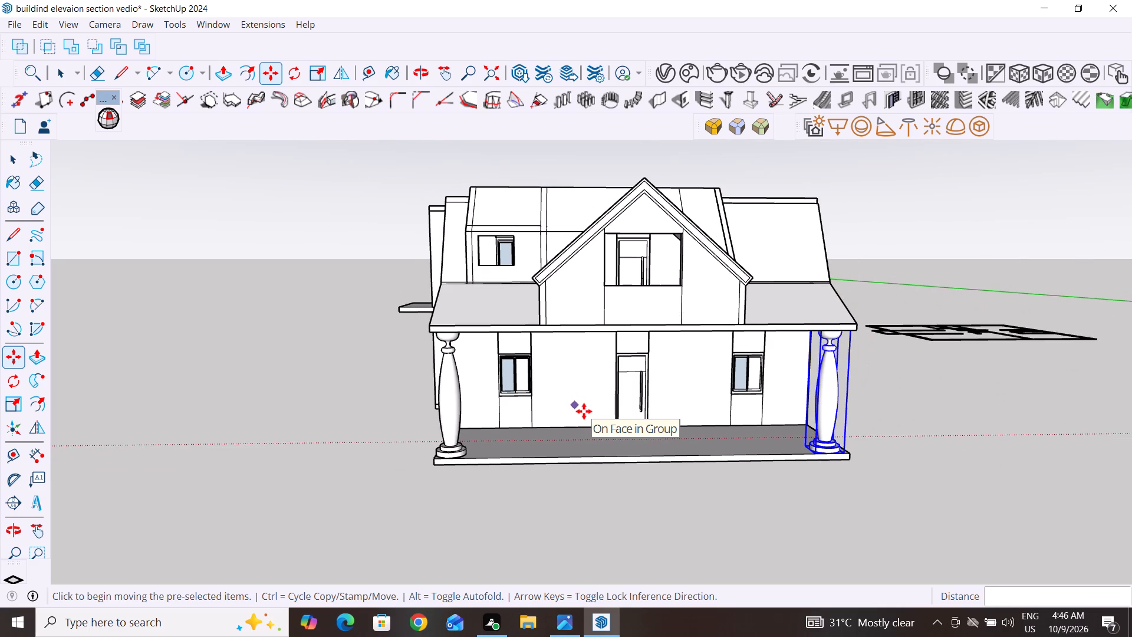
pyautogui.scroll(-1, 584, 411)
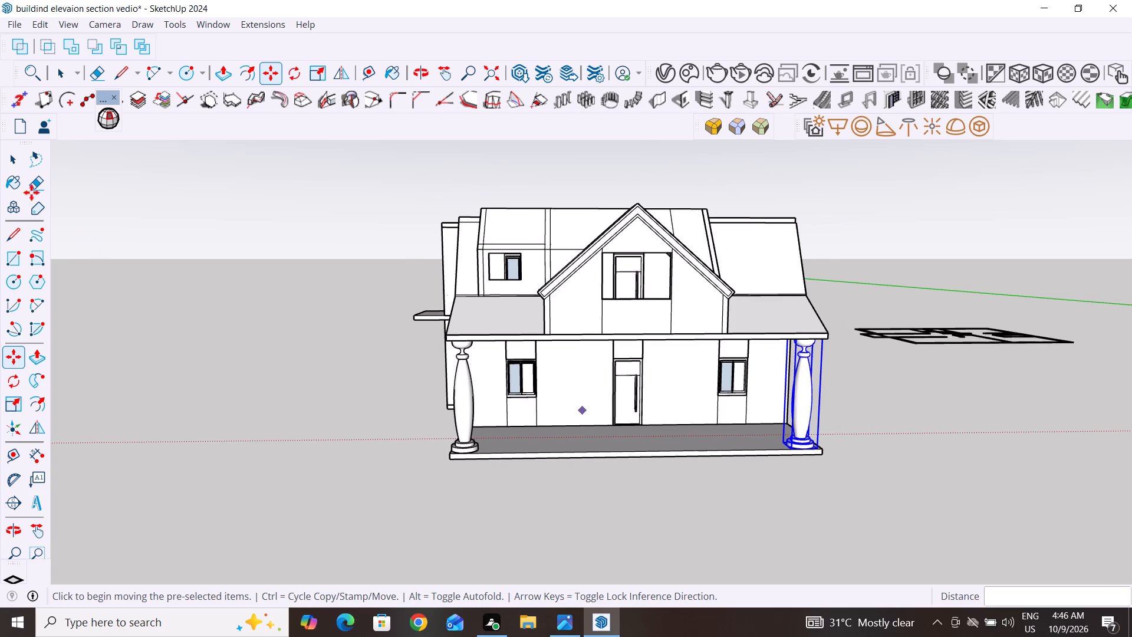
pyautogui.click(14, 158)
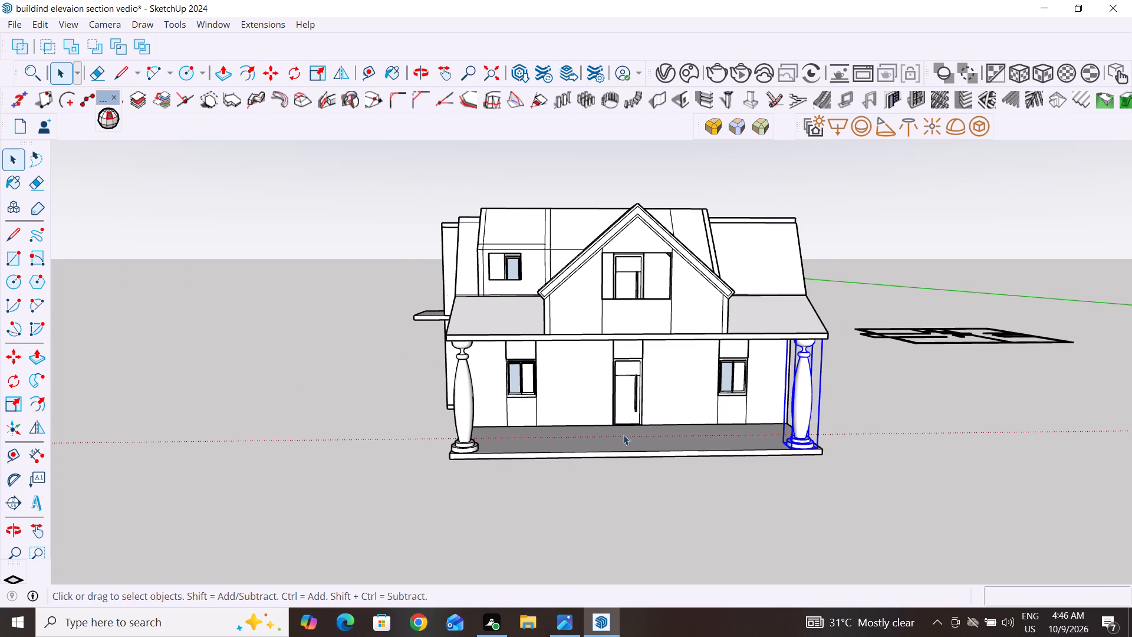
pyautogui.click(955, 428)
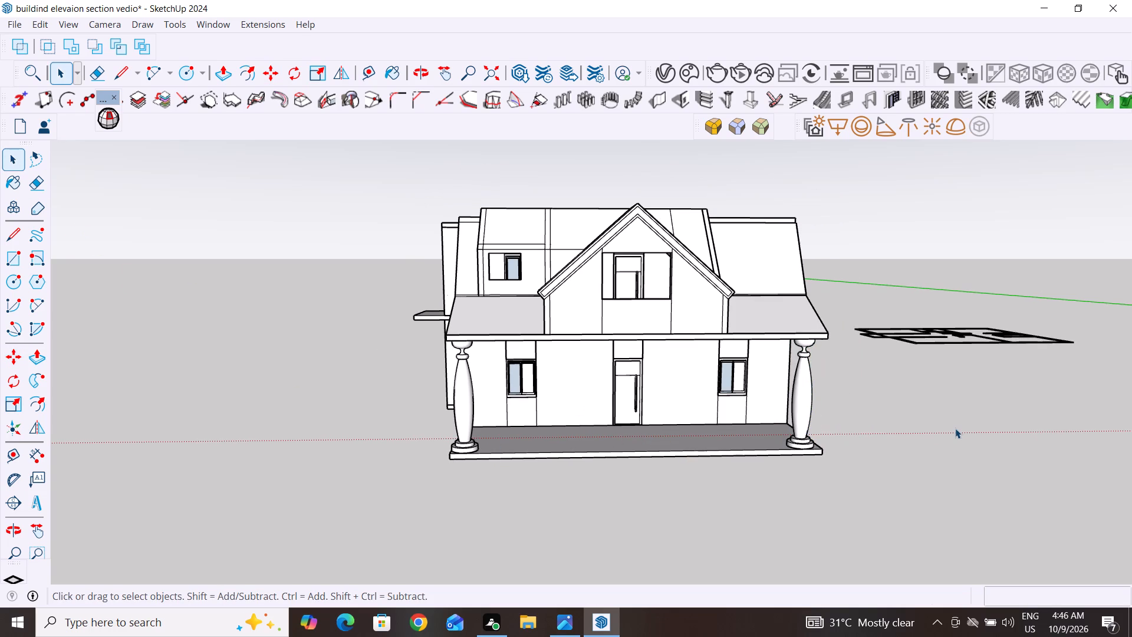
# Copy the new corner column about 12' 5/16" back along the porch front edge, placing it just beside the front door.
pyautogui.click(803, 415)
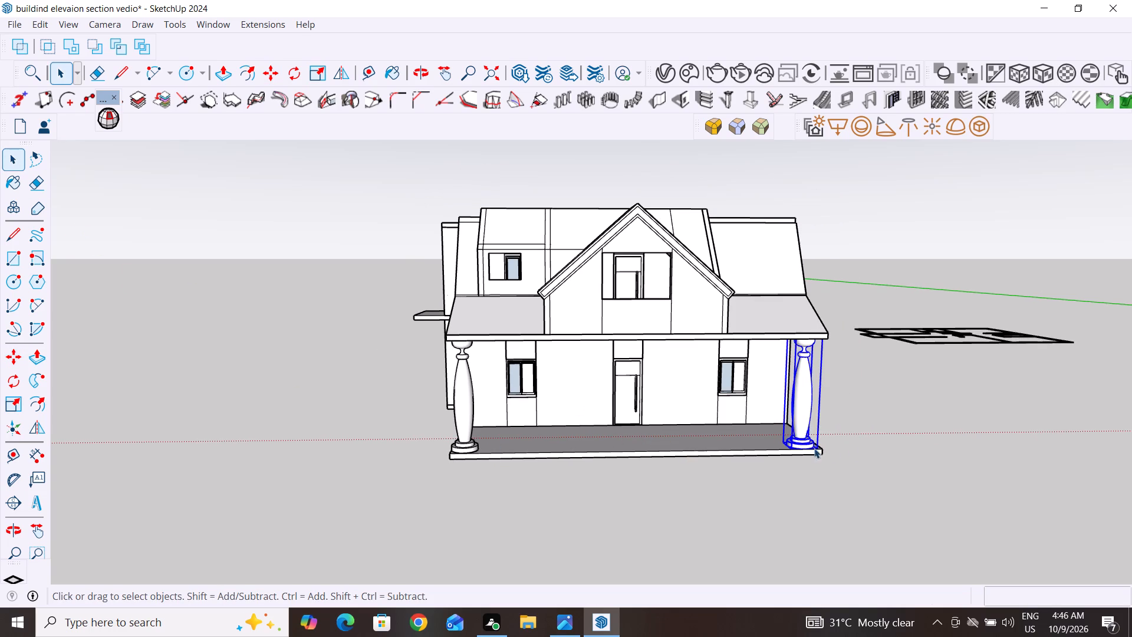
pyautogui.scroll(3, 809, 445)
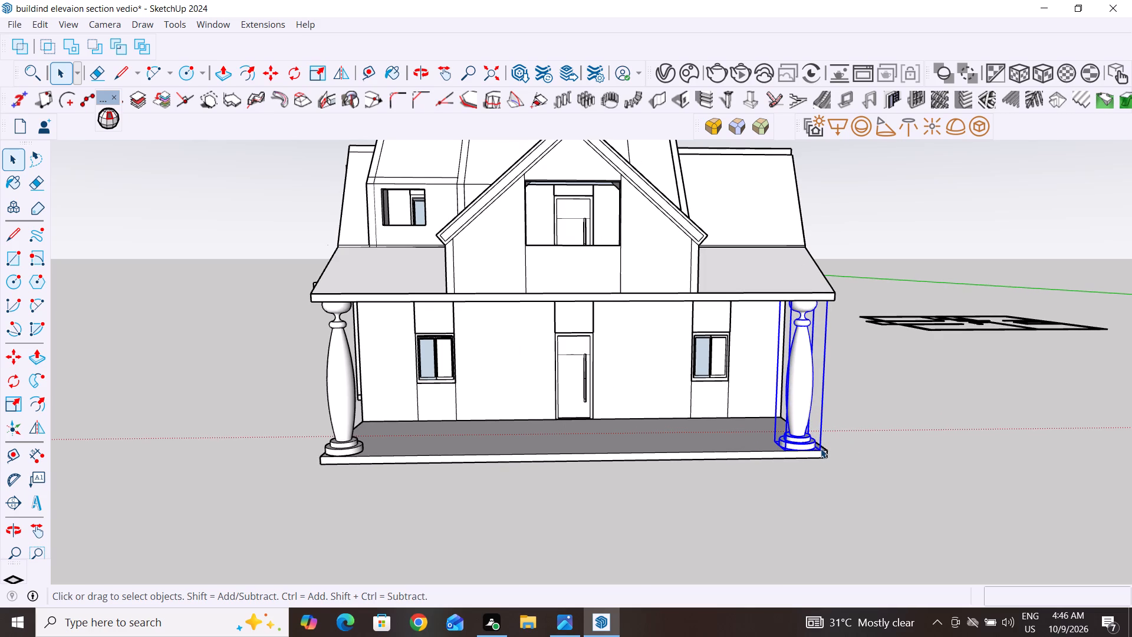
pyautogui.press('m')
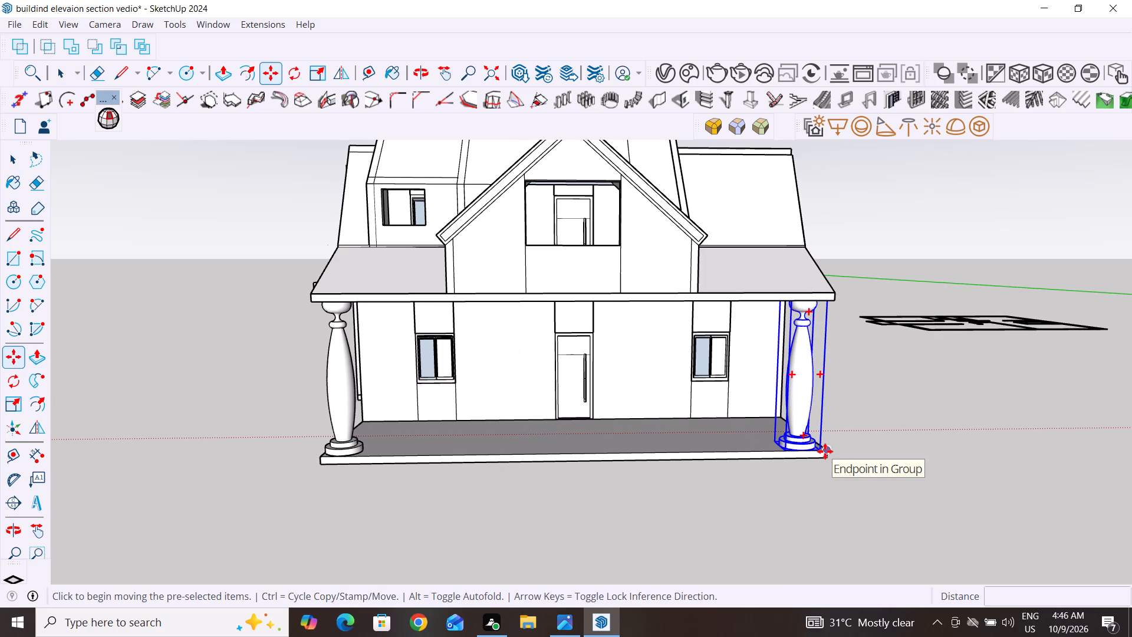
pyautogui.keyDown('ctrl'); pyautogui.click(825, 451); pyautogui.keyUp('ctrl')
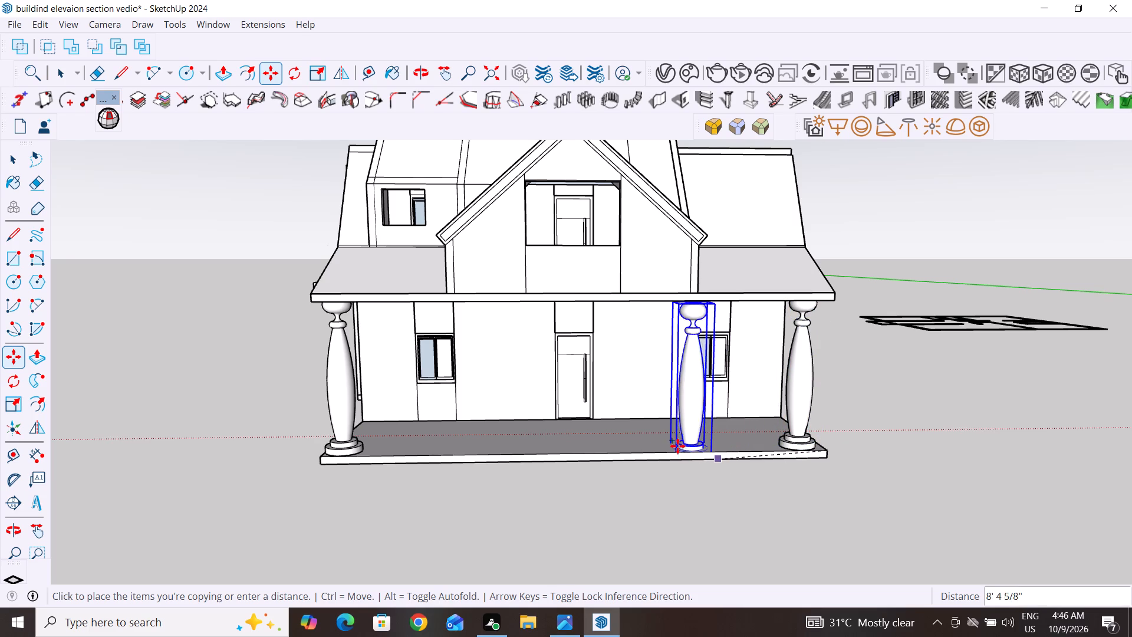
pyautogui.click(649, 452)
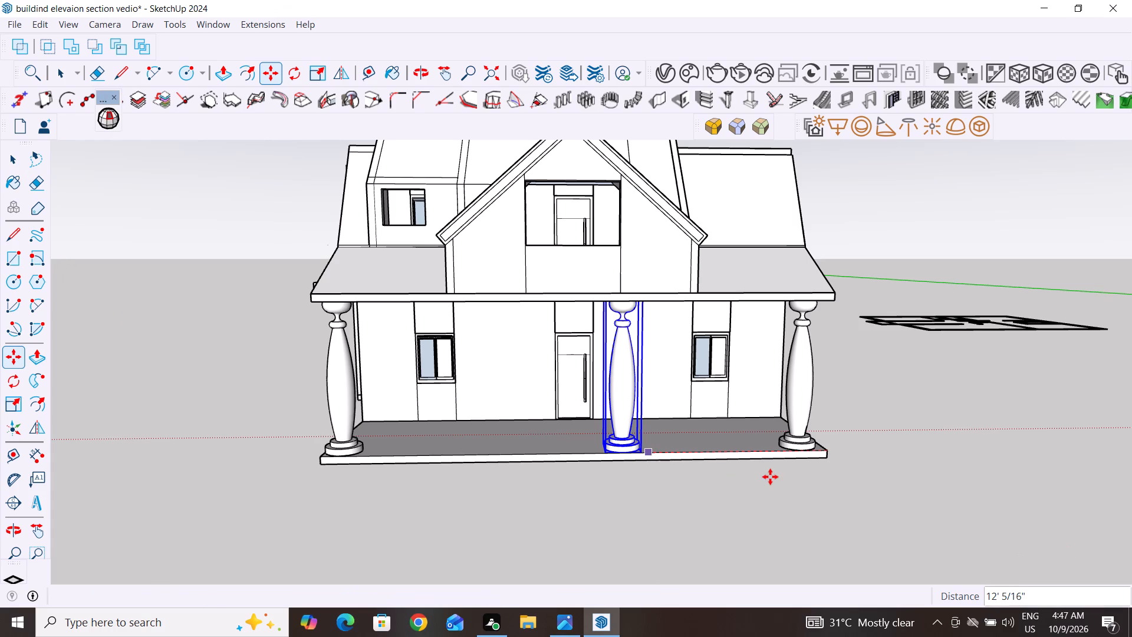
pyautogui.click(17, 159)
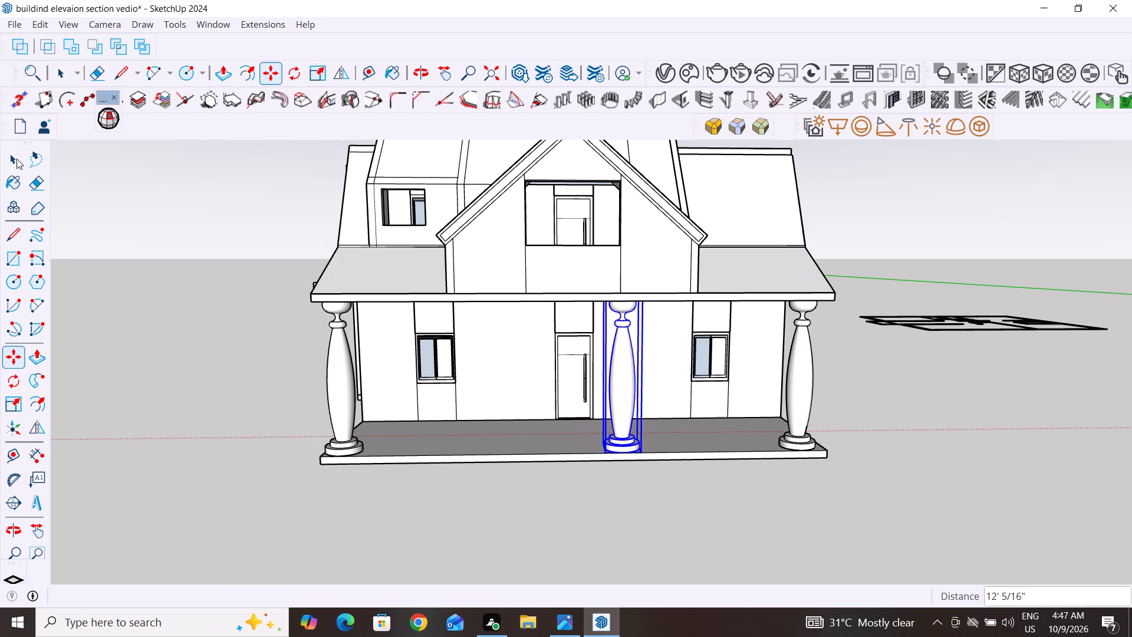
pyautogui.click(639, 523)
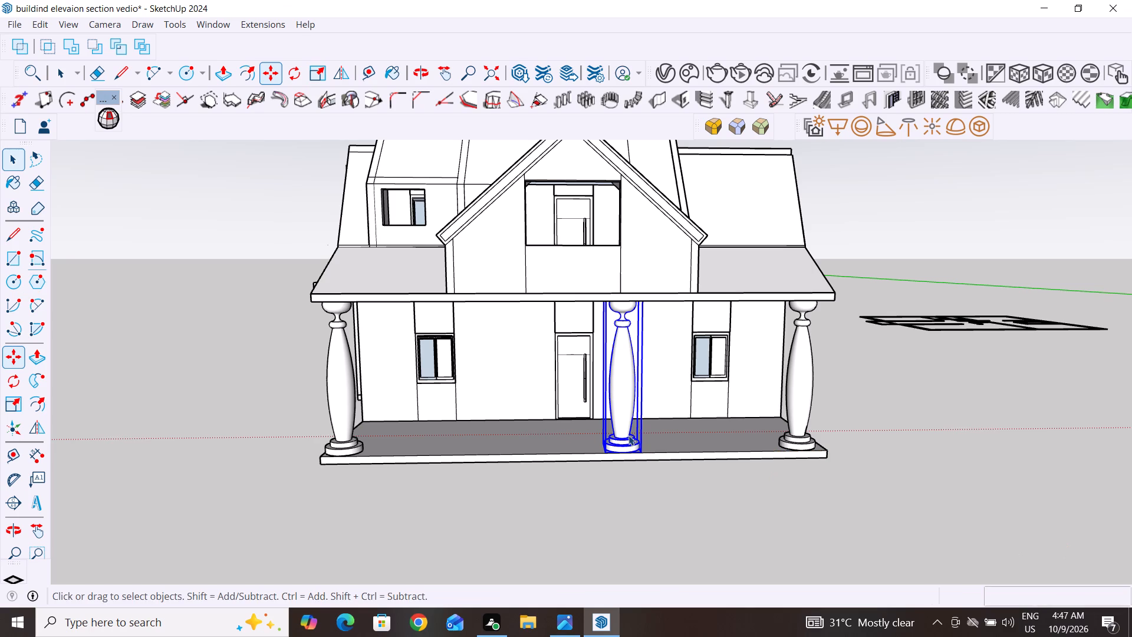
# Copy the column beside the door about 6' 7 11/16" along the porch front to the other side of the door.
pyautogui.click(627, 430)
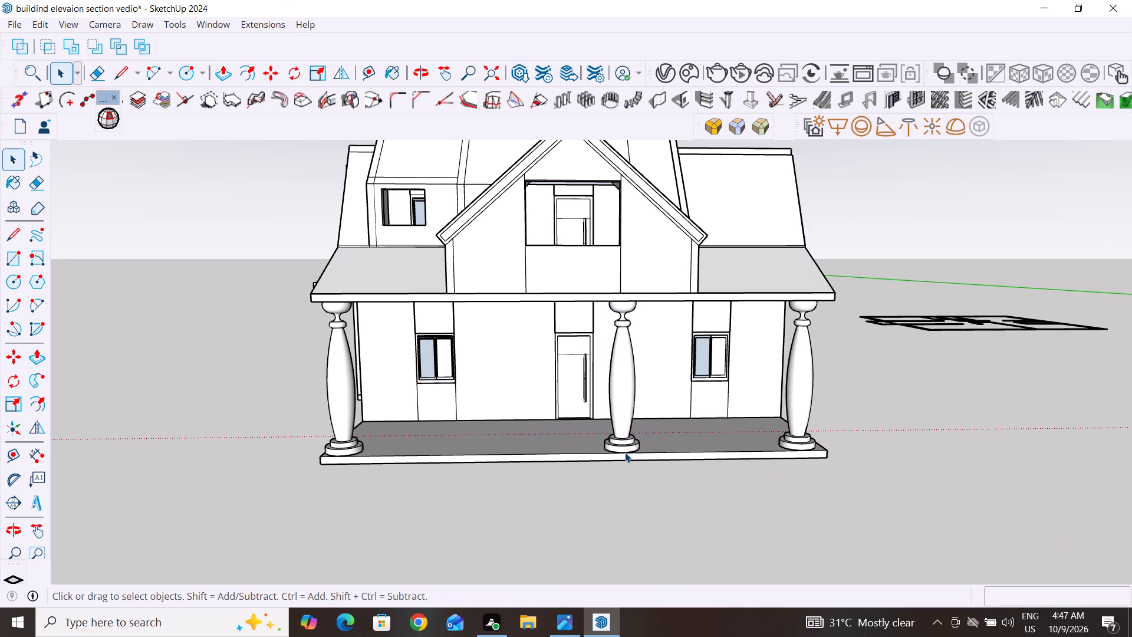
pyautogui.press(',')
pyautogui.press('m')
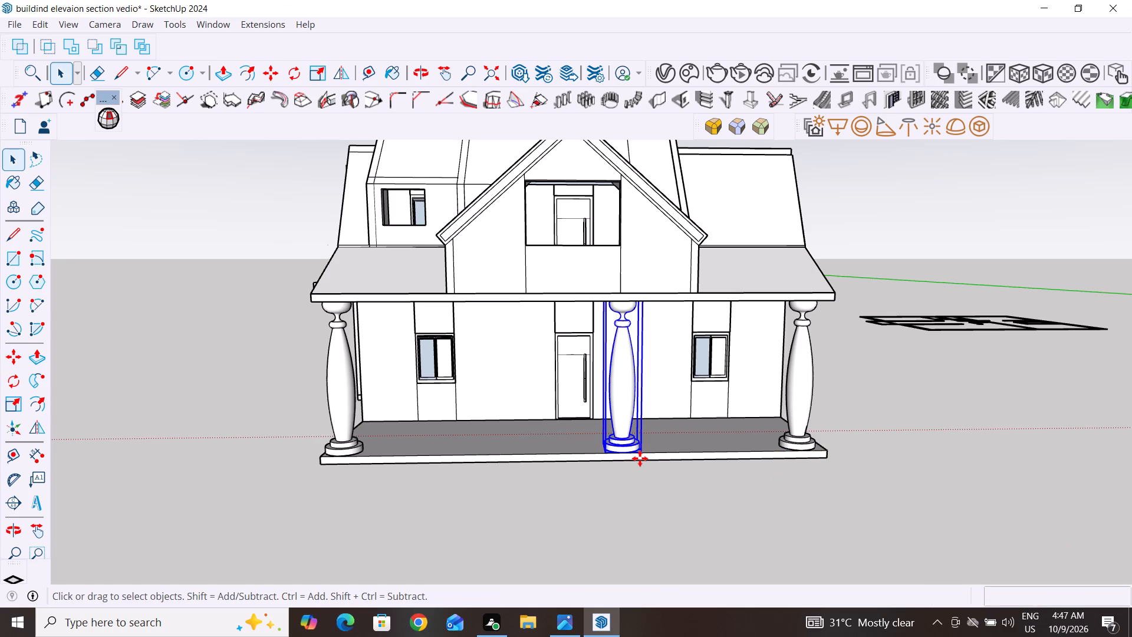
pyautogui.keyDown('ctrl'); pyautogui.click(640, 447); pyautogui.keyUp('ctrl')
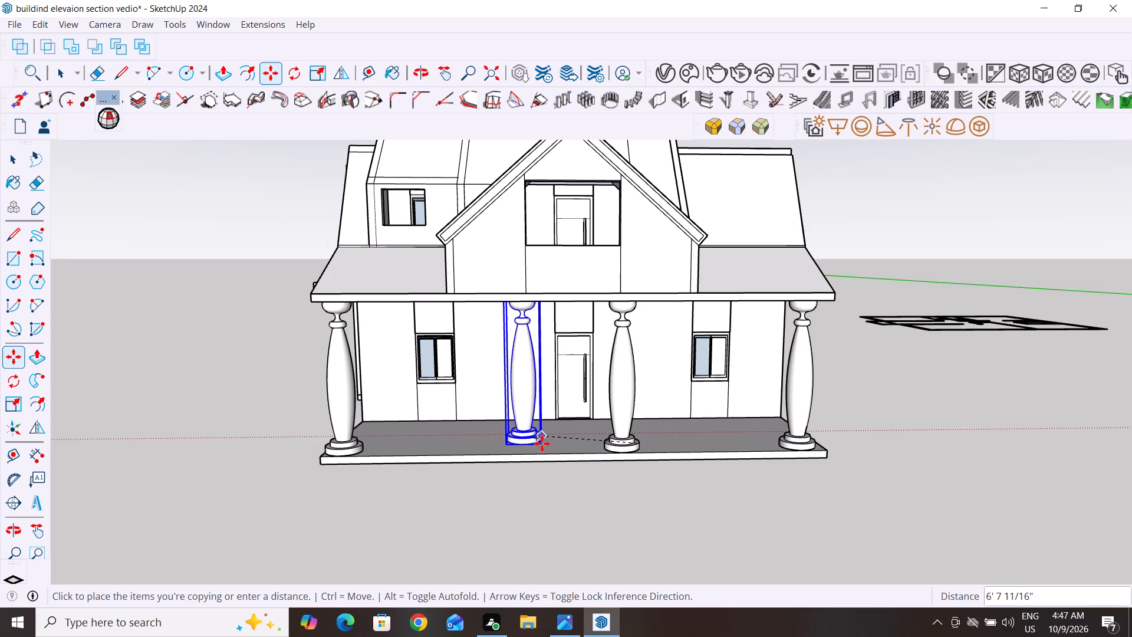
pyautogui.click(542, 444)
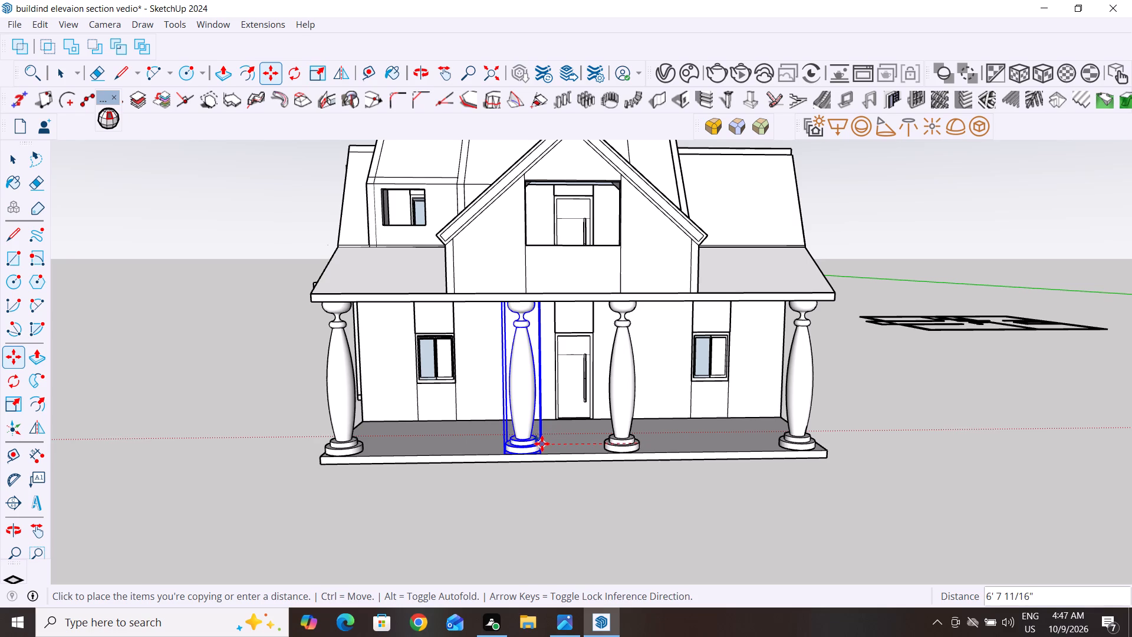
pyautogui.scroll(10, 542, 444)
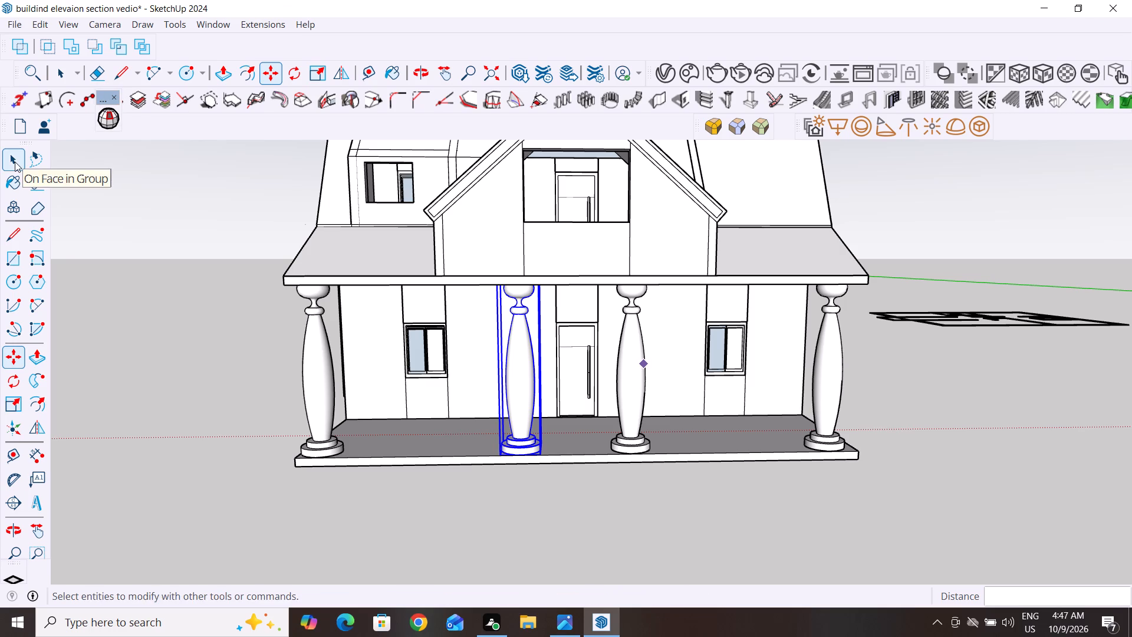
pyautogui.click(14, 159)
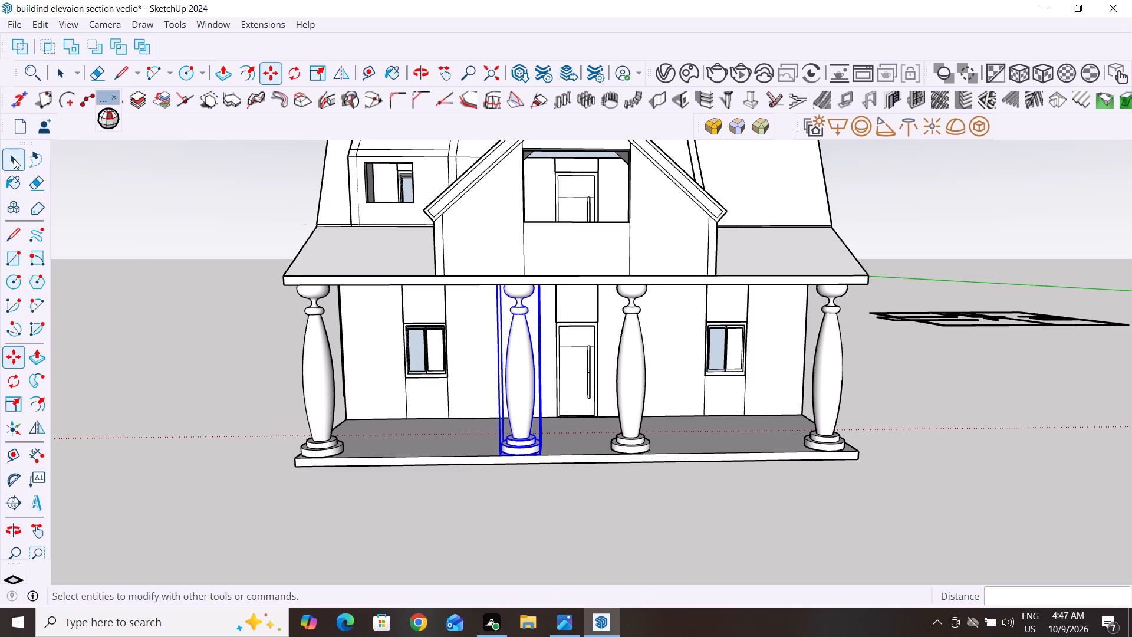
pyautogui.click(202, 360)
# Move the newest column about 3 9/16" along the red axis toward the front door.
pyautogui.scroll(4, 514, 490)
pyautogui.scroll(3, 550, 447)
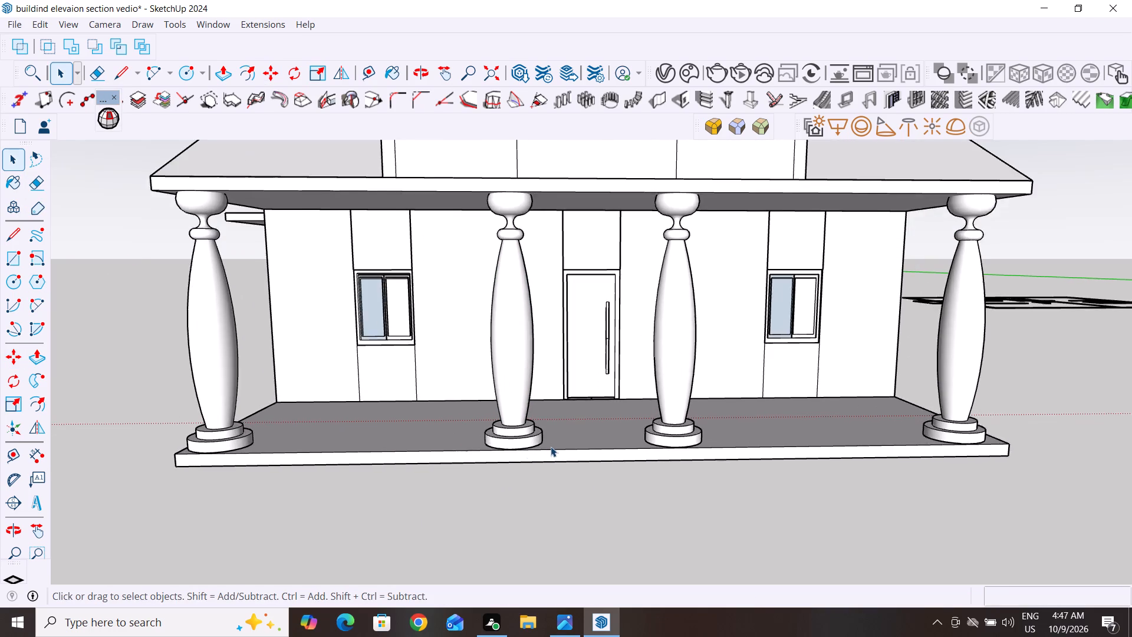
pyautogui.scroll(6, 551, 446)
pyautogui.click(528, 436)
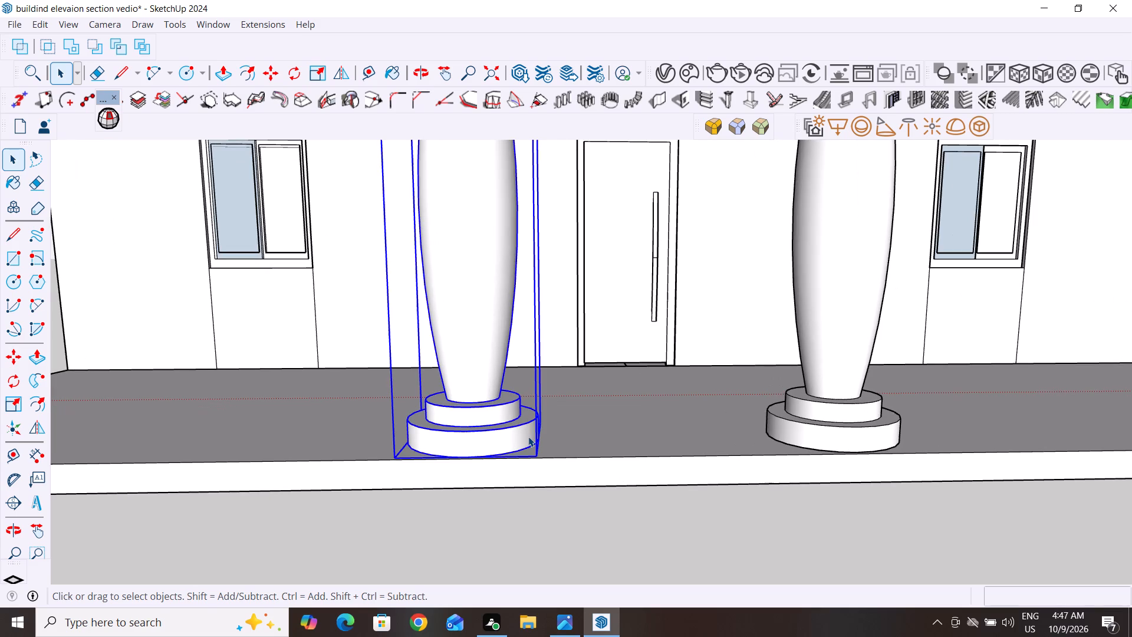
pyautogui.press('m')
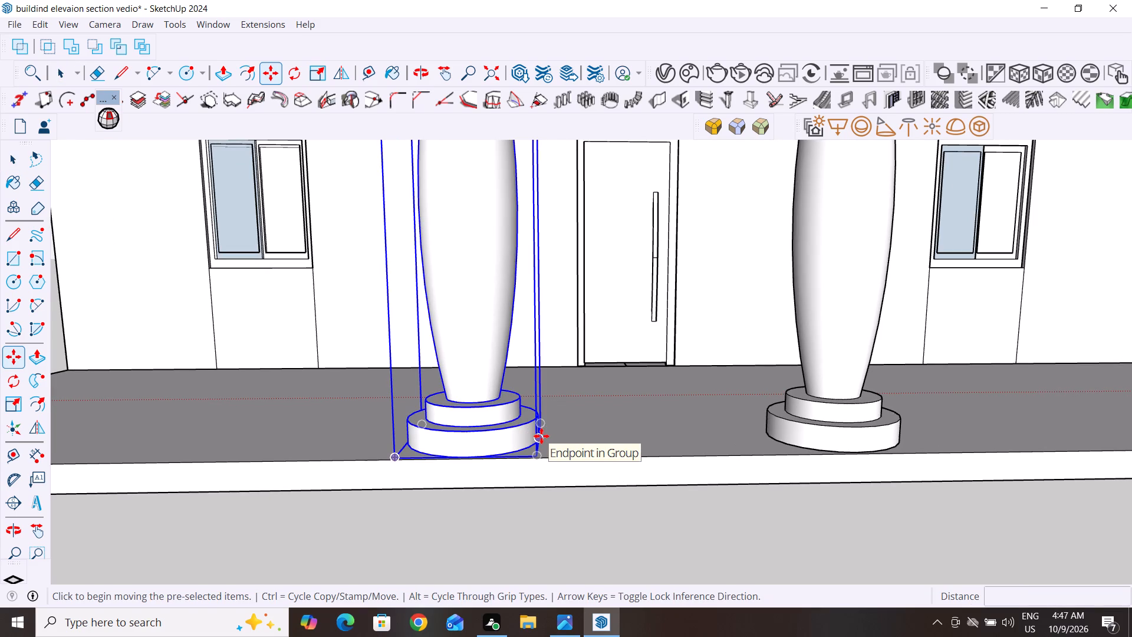
pyautogui.click(541, 436)
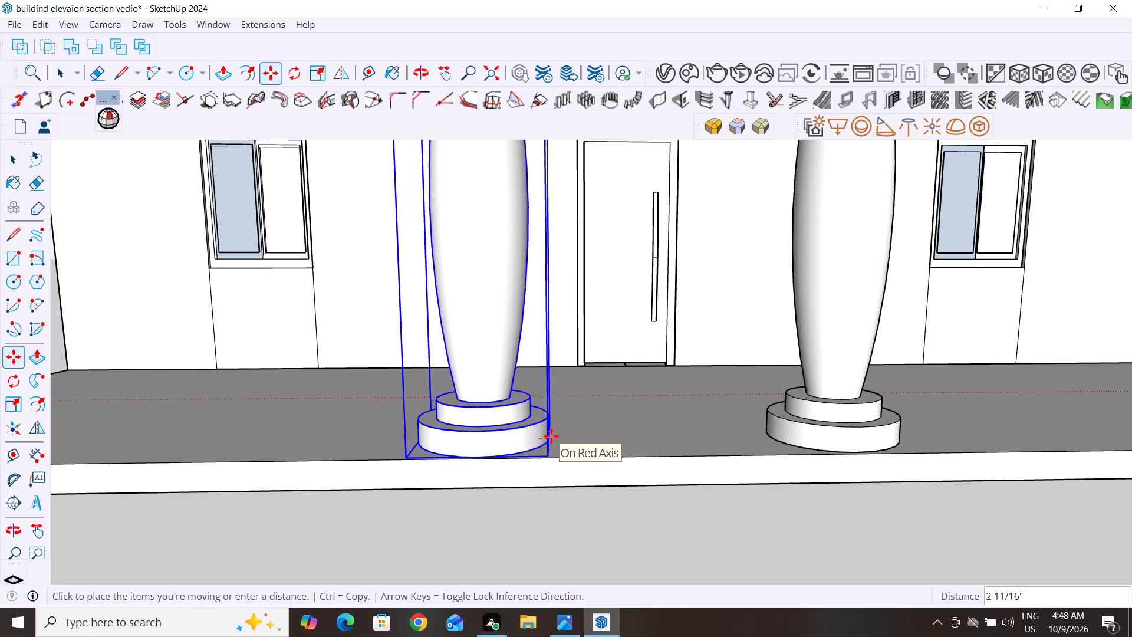
pyautogui.click(555, 436)
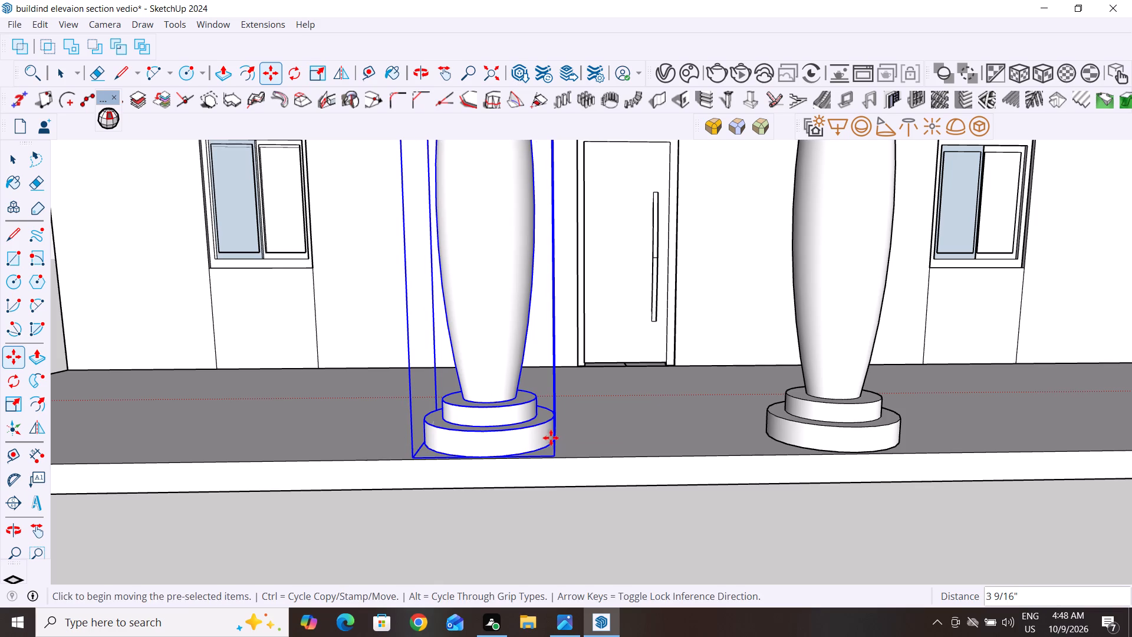
pyautogui.scroll(-11, 595, 470)
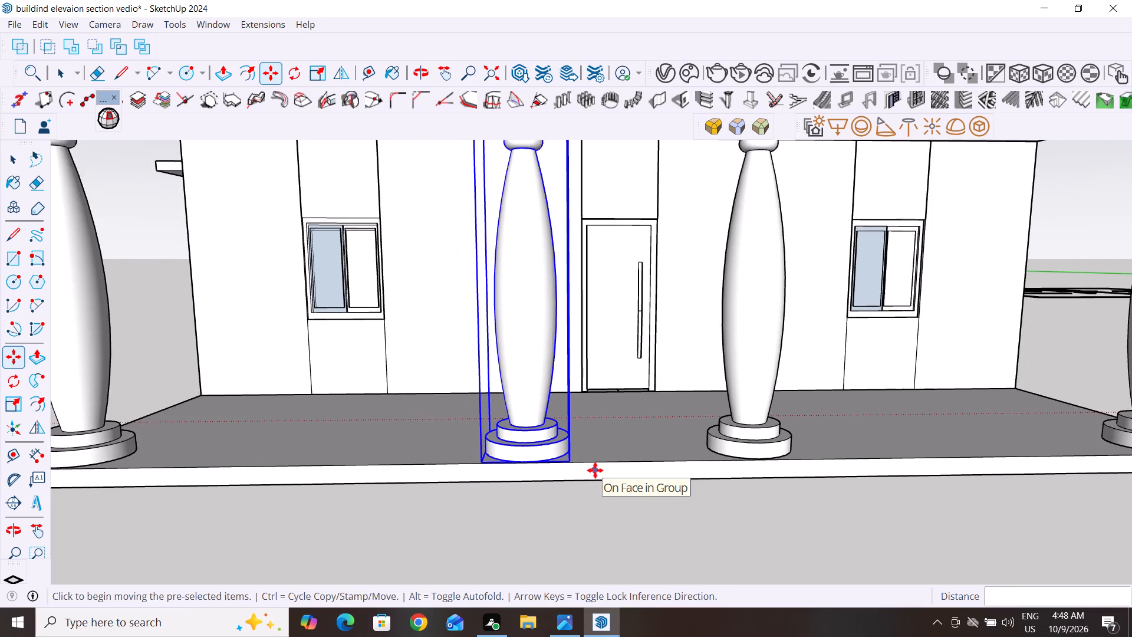
pyautogui.scroll(-3, 595, 470)
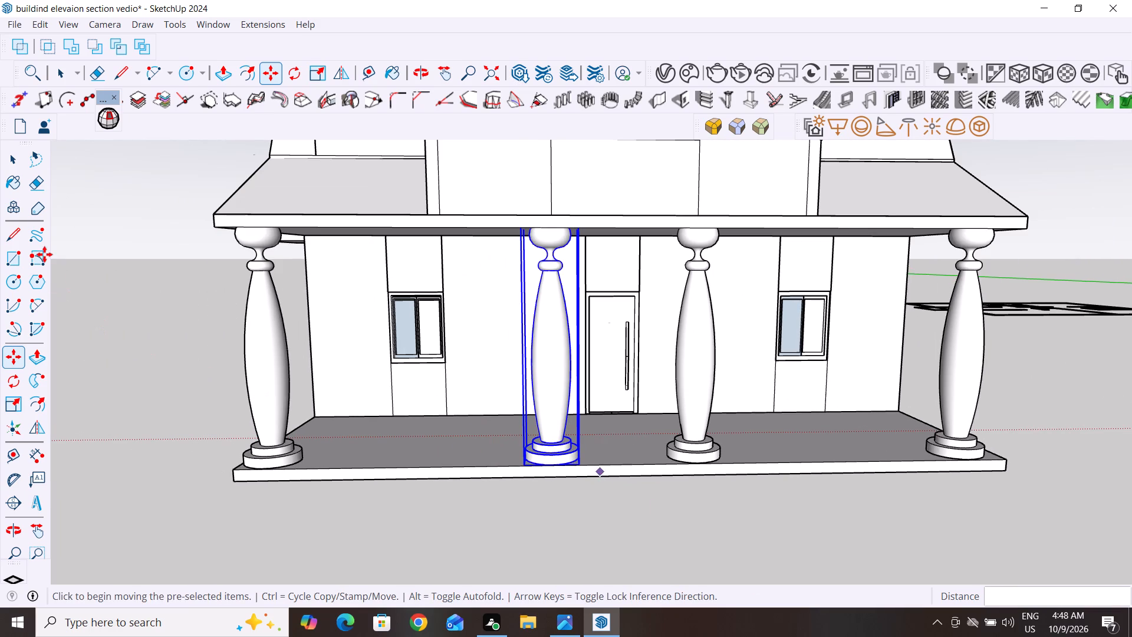
pyautogui.click(17, 165)
pyautogui.click(201, 343)
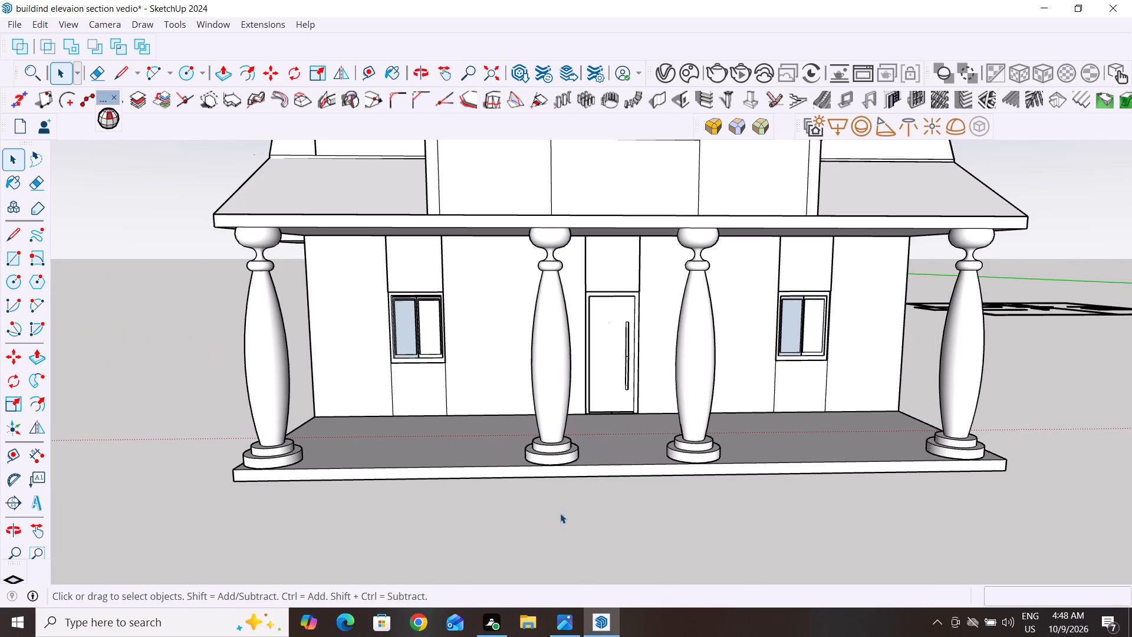
pyautogui.moveTo(741, 510); pyautogui.dragTo(644, 503, button='middle')
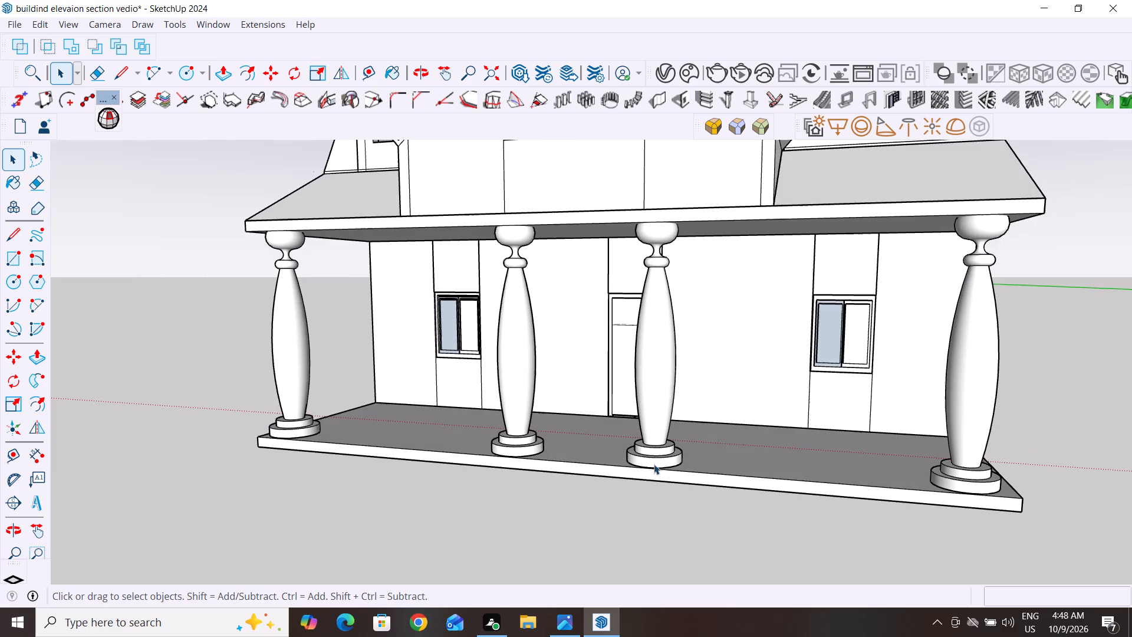
pyautogui.moveTo(636, 510); pyautogui.dragTo(777, 530, button='middle')
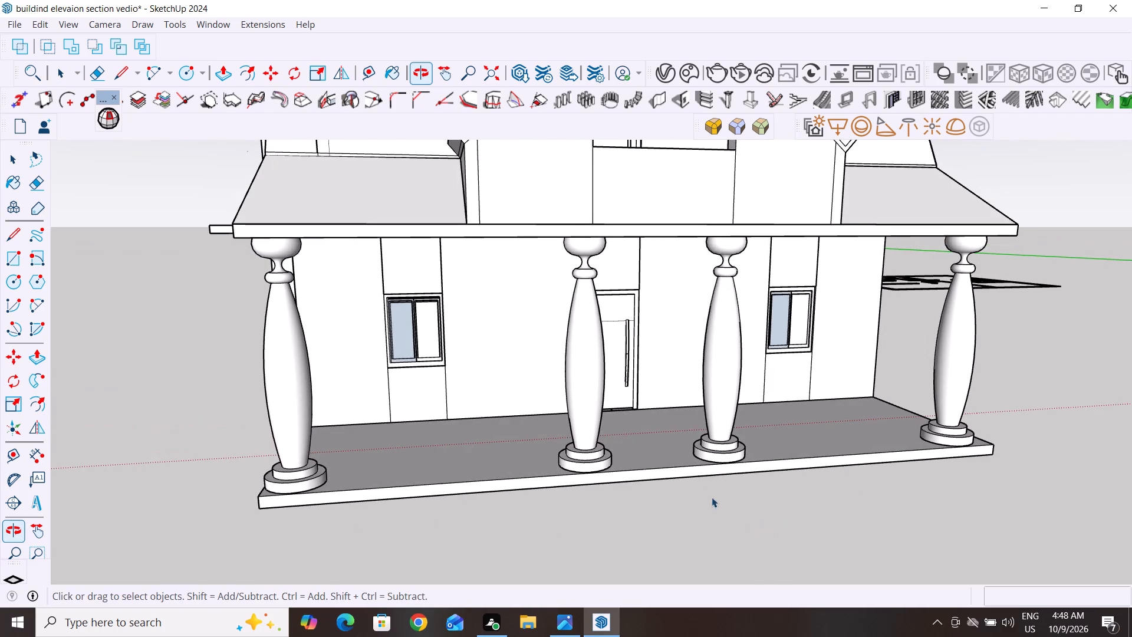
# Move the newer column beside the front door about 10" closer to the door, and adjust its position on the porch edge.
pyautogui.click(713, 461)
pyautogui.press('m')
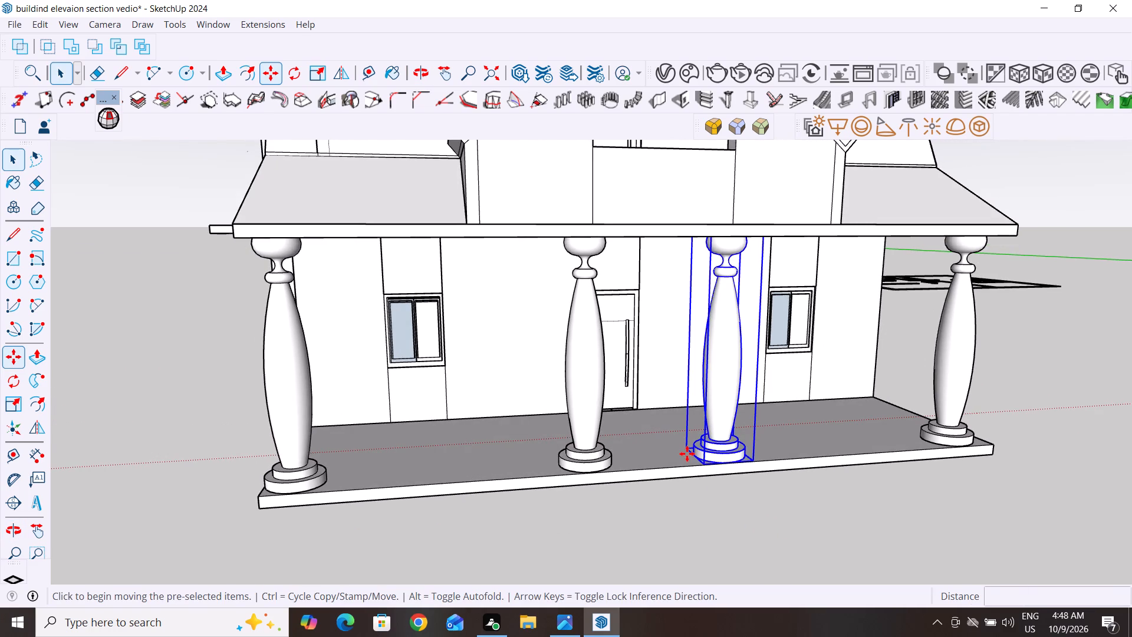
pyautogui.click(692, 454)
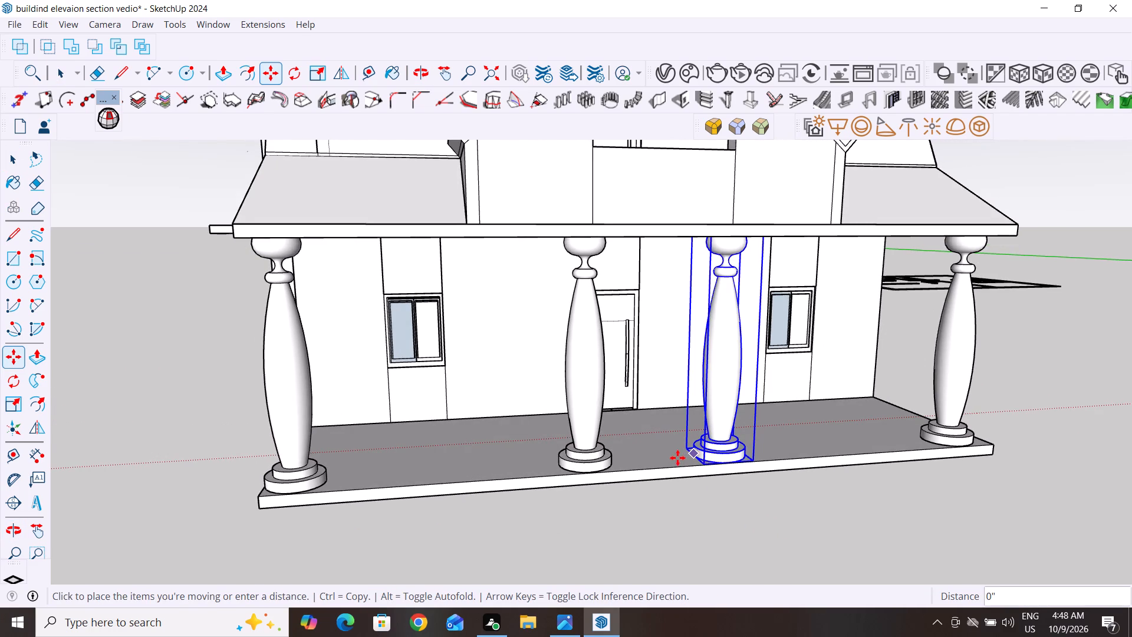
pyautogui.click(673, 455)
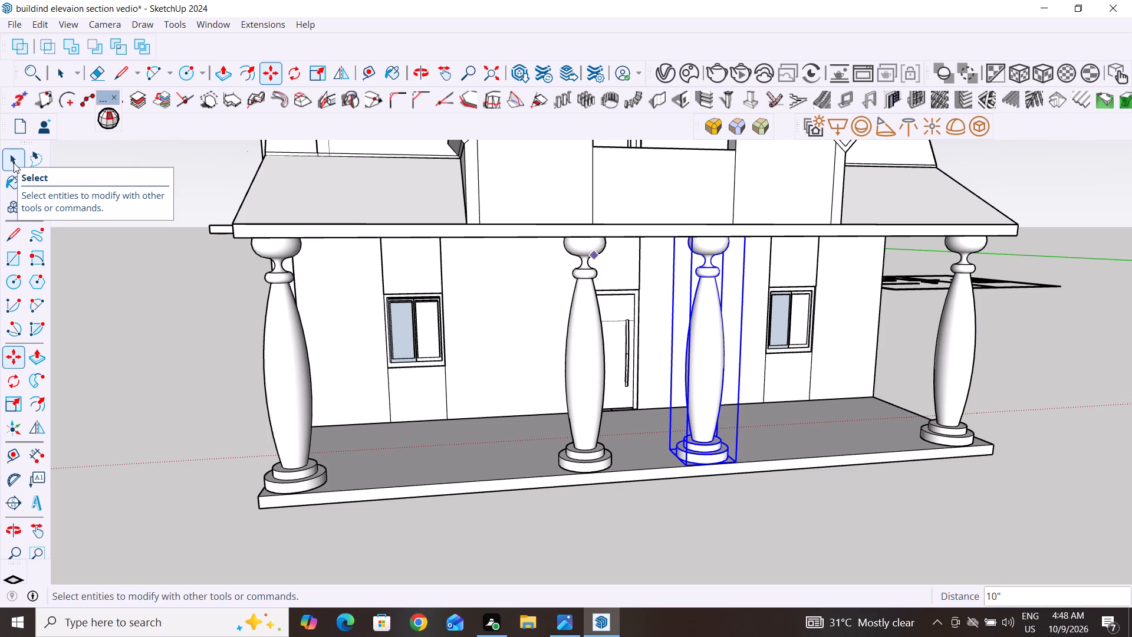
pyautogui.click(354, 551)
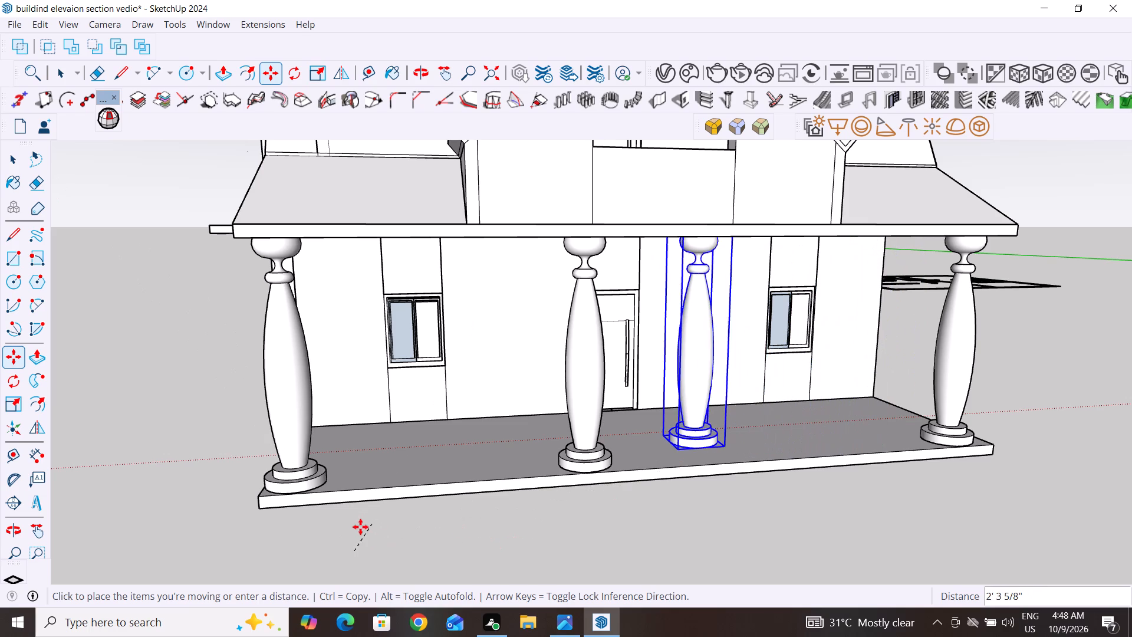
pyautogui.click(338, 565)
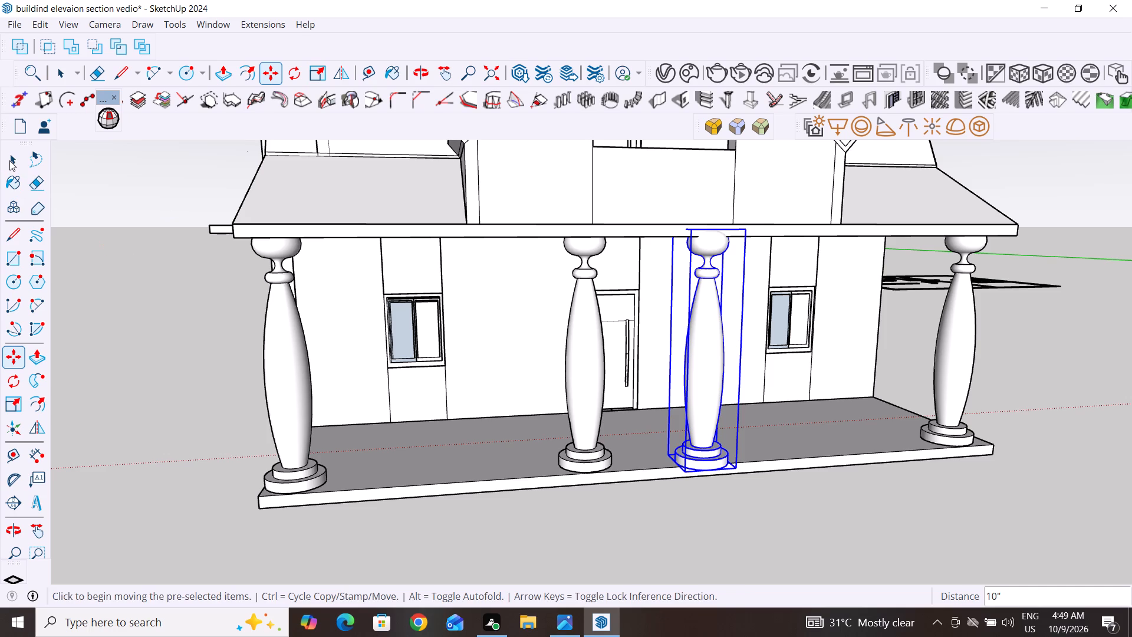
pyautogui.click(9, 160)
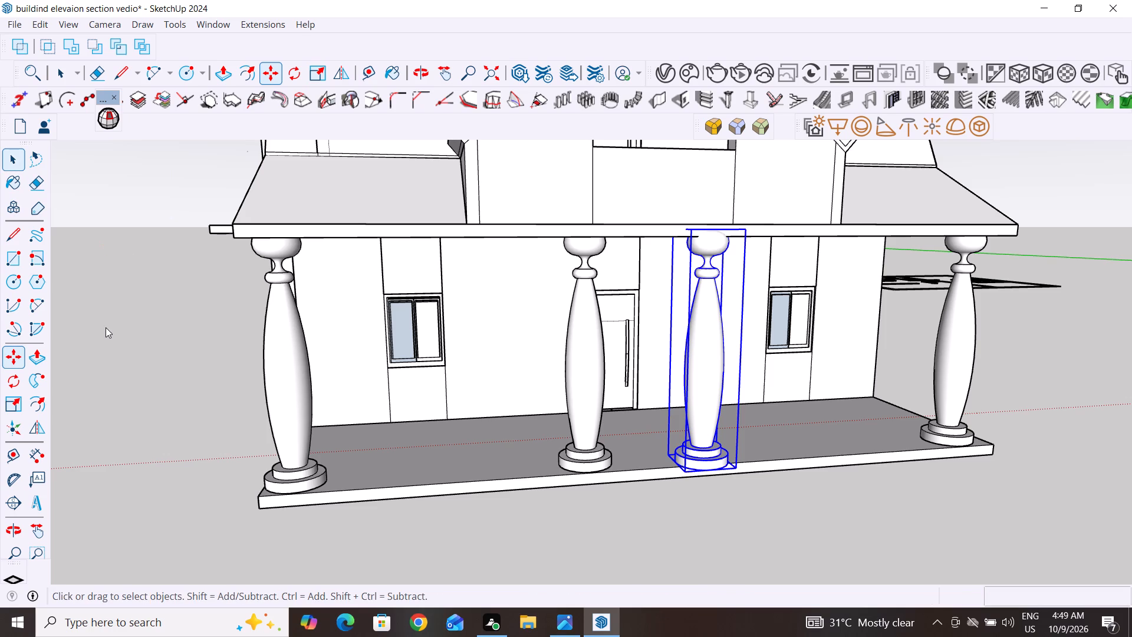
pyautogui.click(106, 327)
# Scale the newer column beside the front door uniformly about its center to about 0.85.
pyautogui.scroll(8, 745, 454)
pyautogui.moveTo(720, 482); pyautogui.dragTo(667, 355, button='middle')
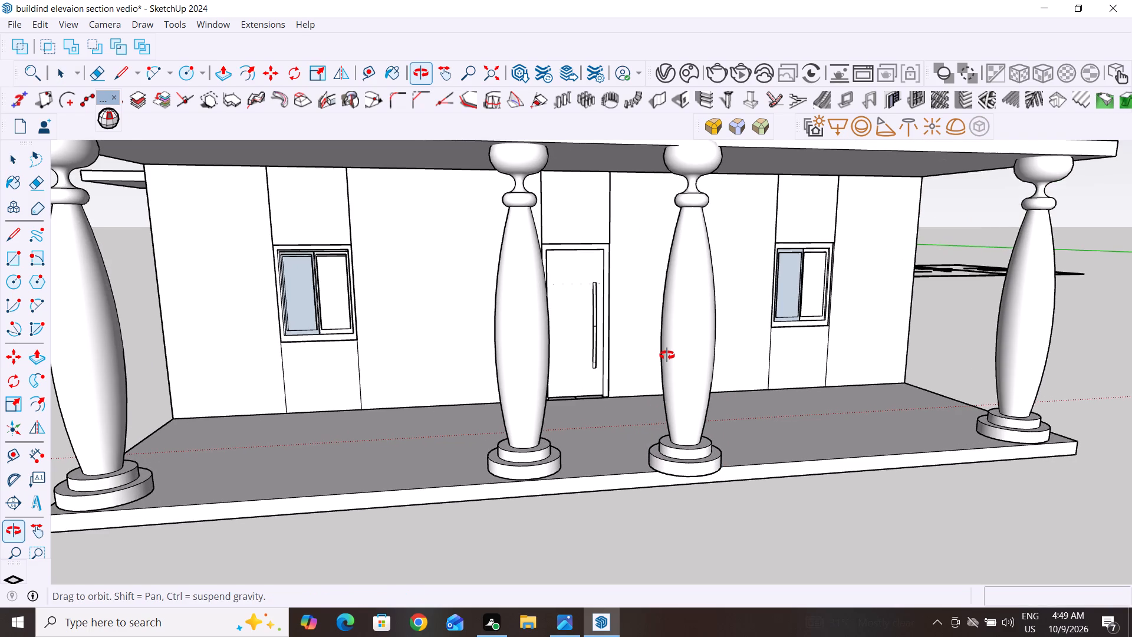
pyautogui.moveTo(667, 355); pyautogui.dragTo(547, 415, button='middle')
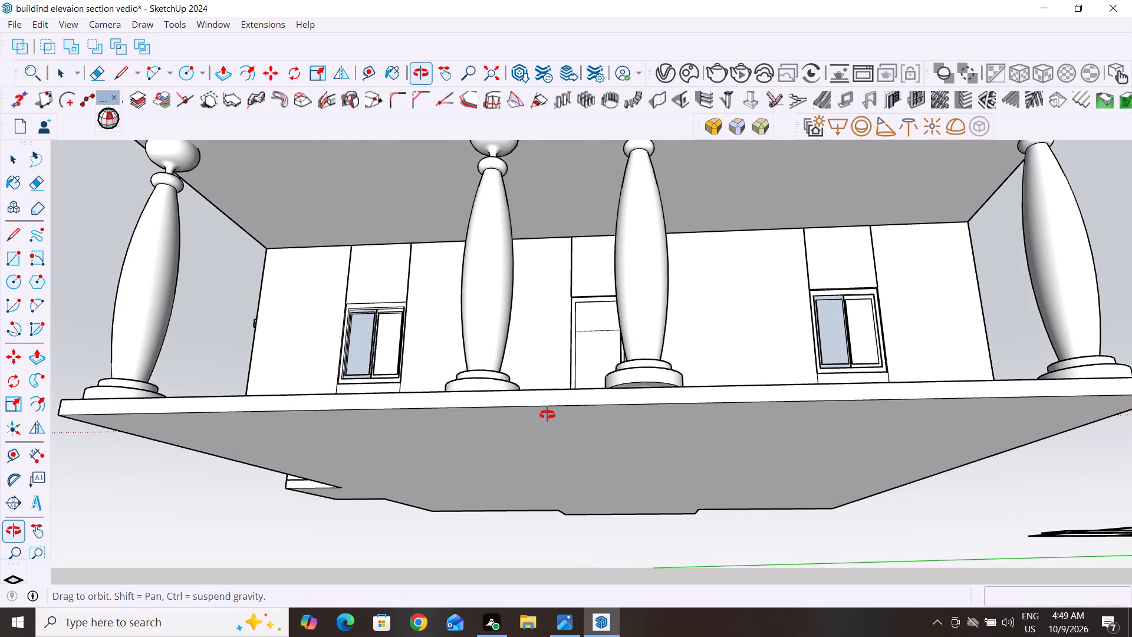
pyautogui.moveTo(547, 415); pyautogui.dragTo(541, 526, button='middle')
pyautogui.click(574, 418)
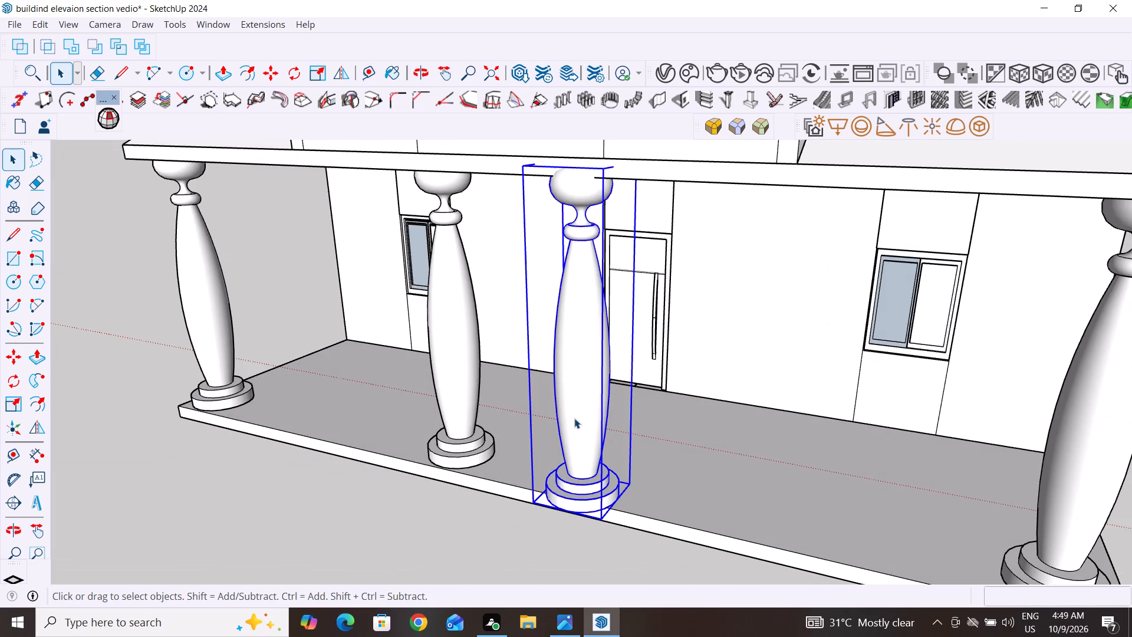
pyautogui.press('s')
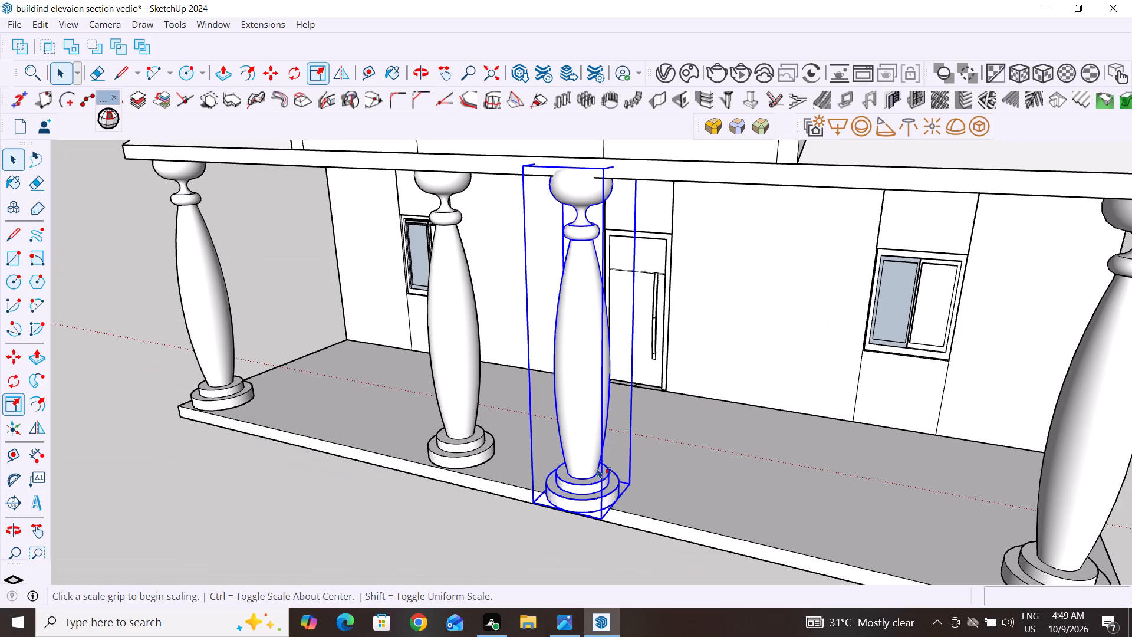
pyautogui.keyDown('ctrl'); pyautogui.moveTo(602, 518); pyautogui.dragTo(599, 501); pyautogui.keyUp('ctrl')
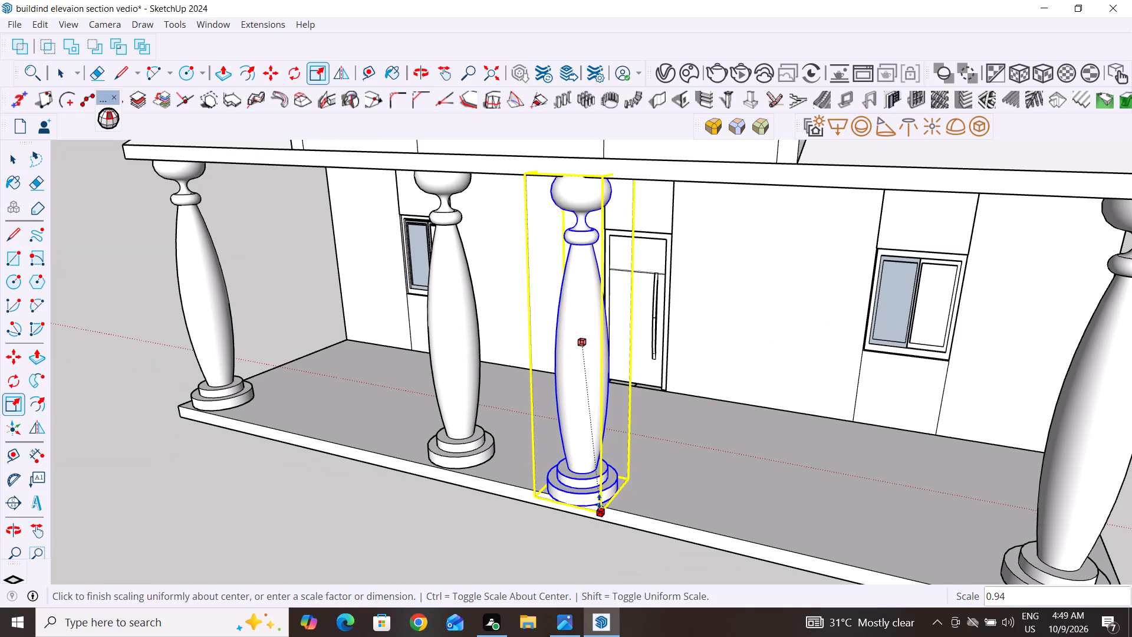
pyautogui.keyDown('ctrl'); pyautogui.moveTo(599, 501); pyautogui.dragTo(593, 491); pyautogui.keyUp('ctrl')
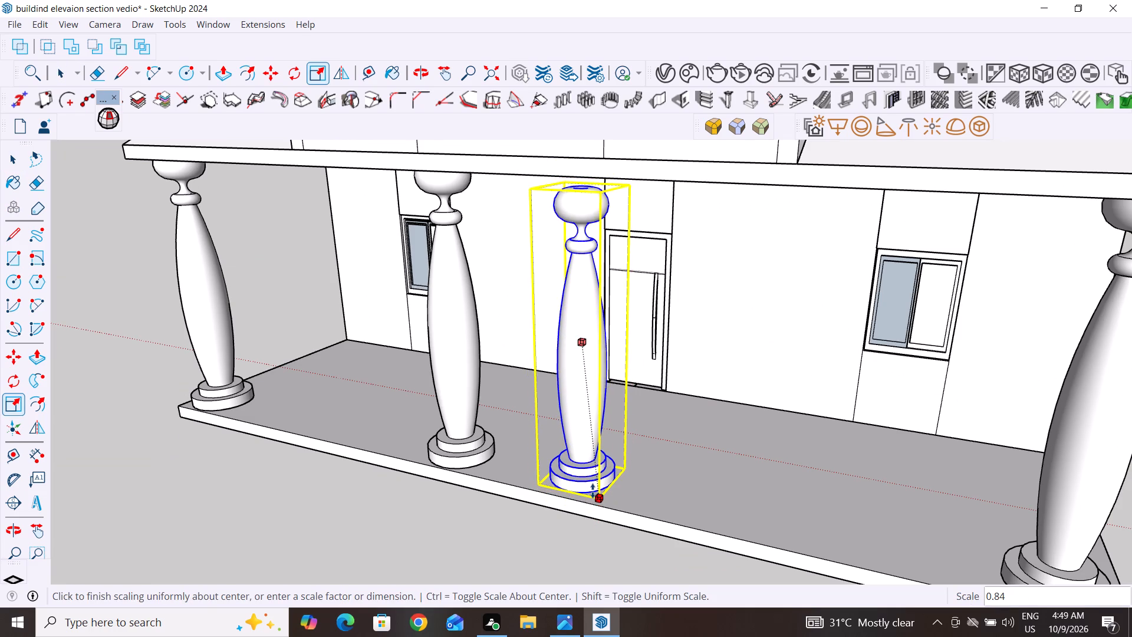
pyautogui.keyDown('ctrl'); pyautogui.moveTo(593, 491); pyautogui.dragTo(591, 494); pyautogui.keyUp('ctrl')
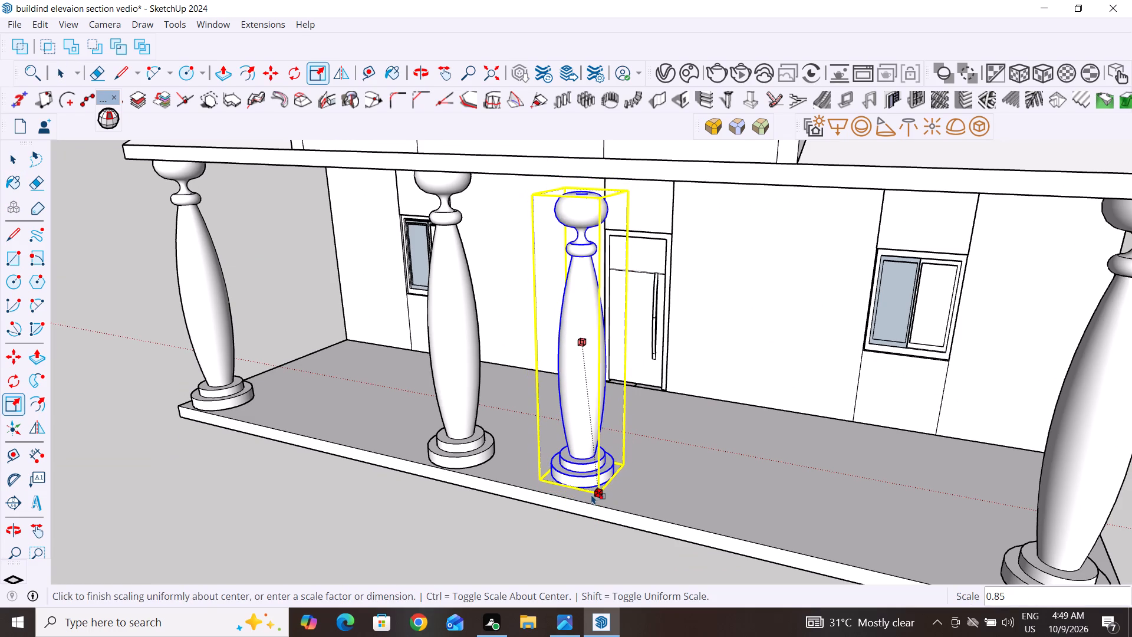
# Undo the column scaling, moves and both door-side column copies, keeping only the two columns at the porch's front corners.
pyautogui.hotkey('ctrl', 'z')
pyautogui.hotkey('ctrl', 'z')
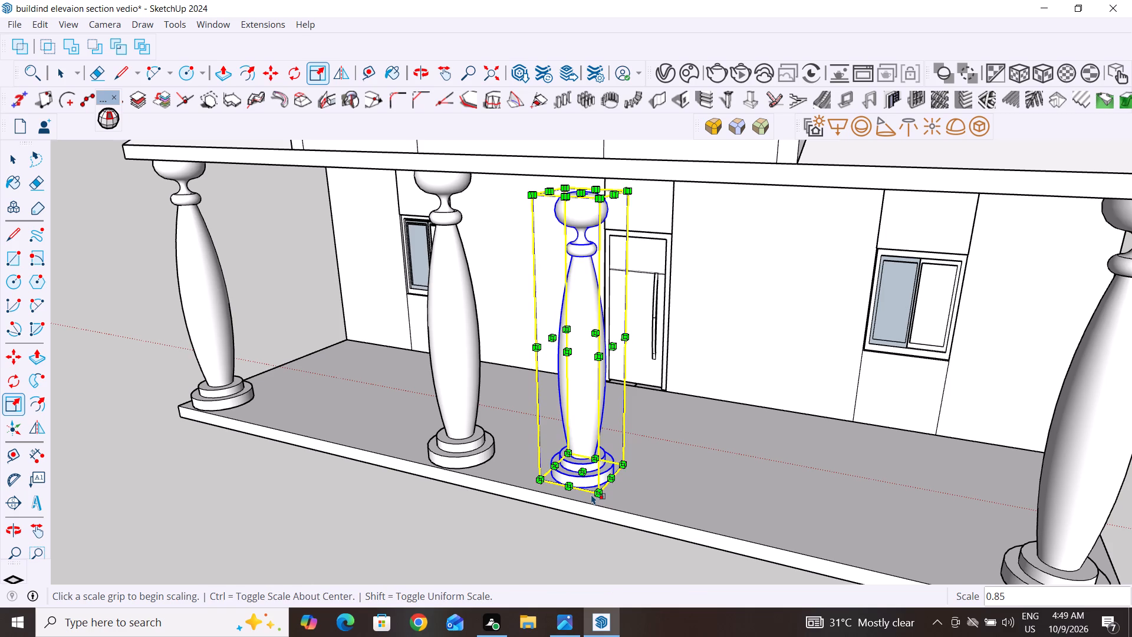
pyautogui.hotkey('ctrl', 'z')
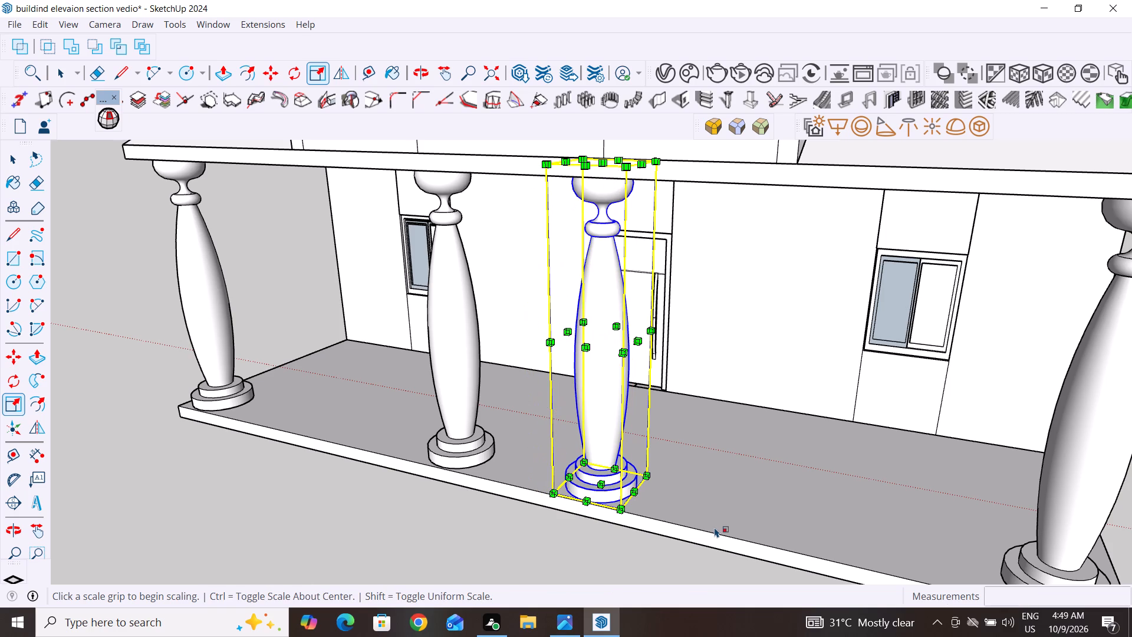
pyautogui.hotkey('ctrl', 'z')
pyautogui.hotkey('ctrl', 'z')
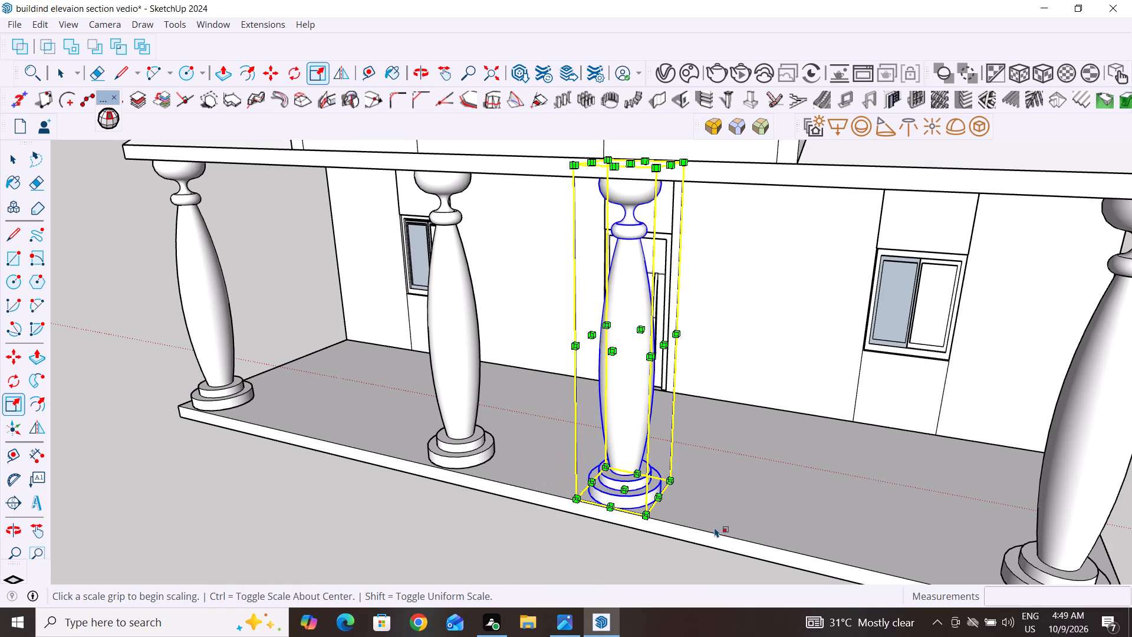
pyautogui.hotkey('ctrl', 'z')
pyautogui.hotkey('ctrl', 'z')
pyautogui.keyDown('ctrl'); pyautogui.click(715, 527); pyautogui.keyUp('ctrl')
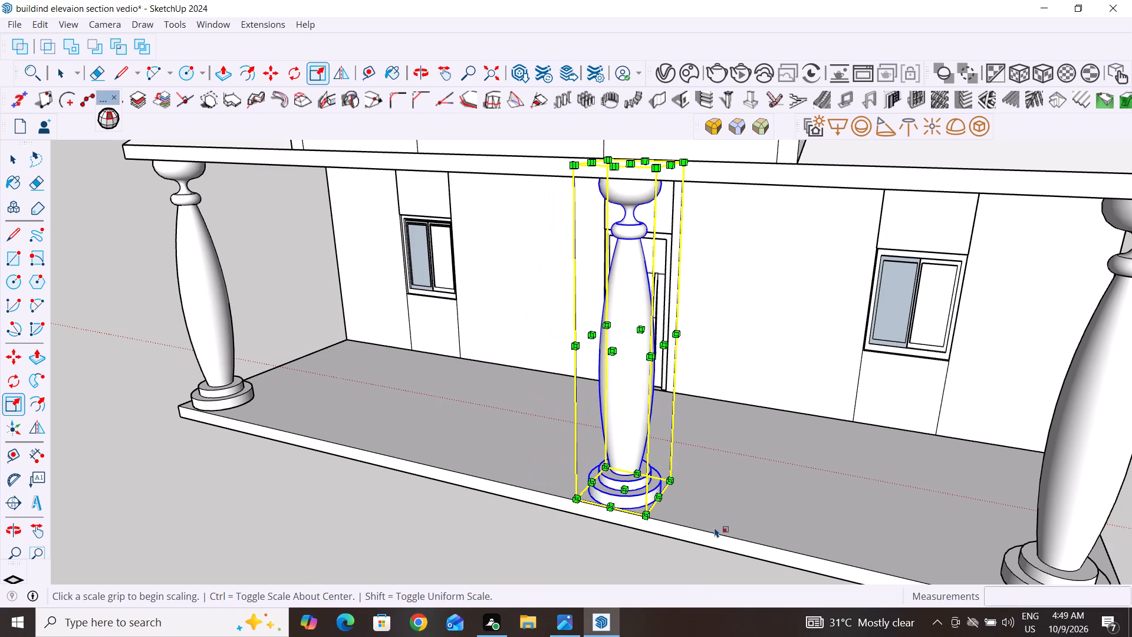
pyautogui.scroll(-4, 689, 532)
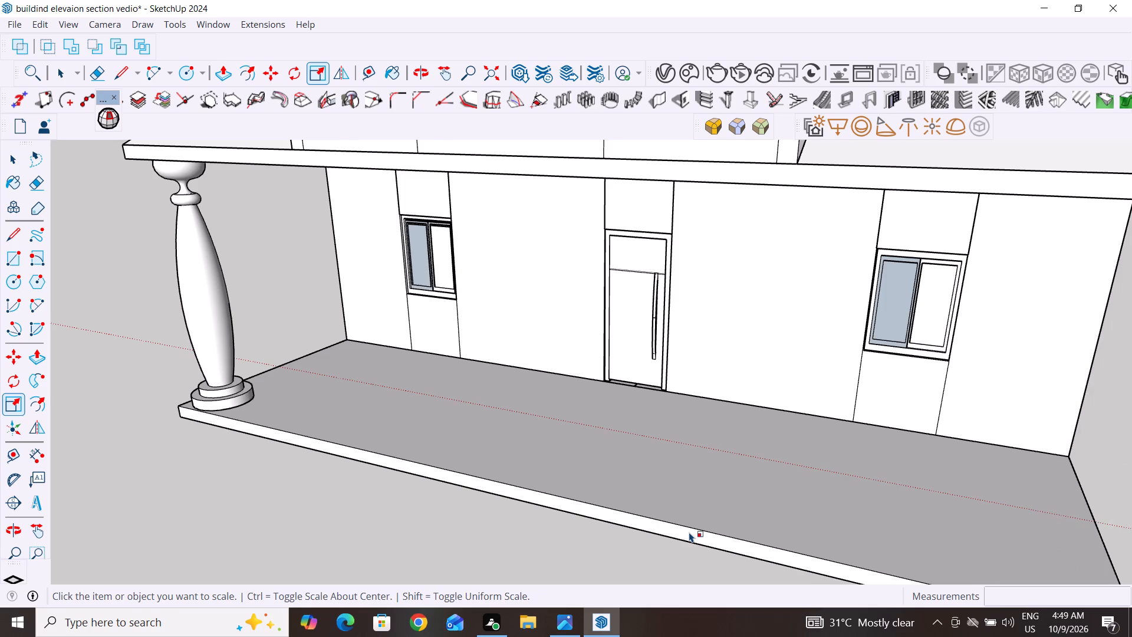
pyautogui.scroll(-5, 689, 532)
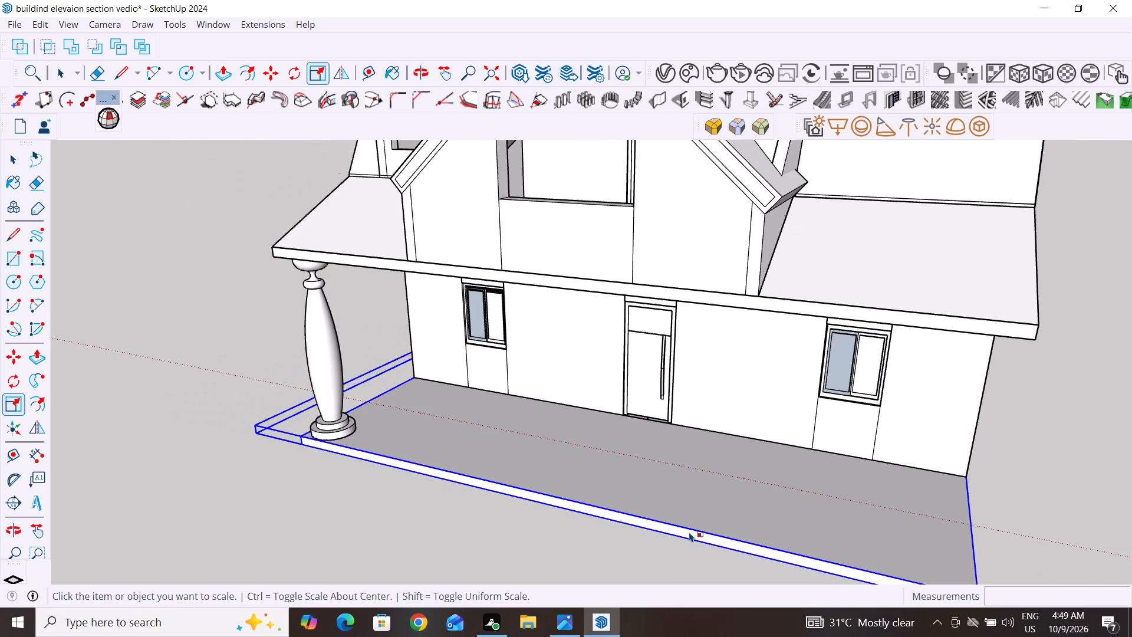
pyautogui.hotkey('ctrl', 'y')
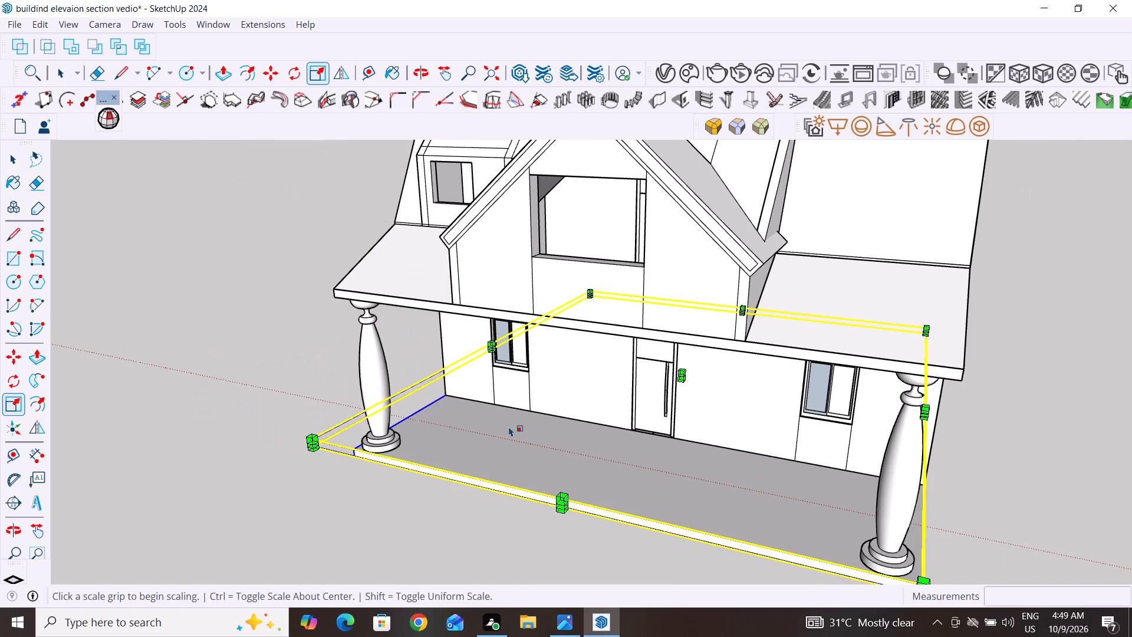
pyautogui.click(14, 157)
pyautogui.click(232, 337)
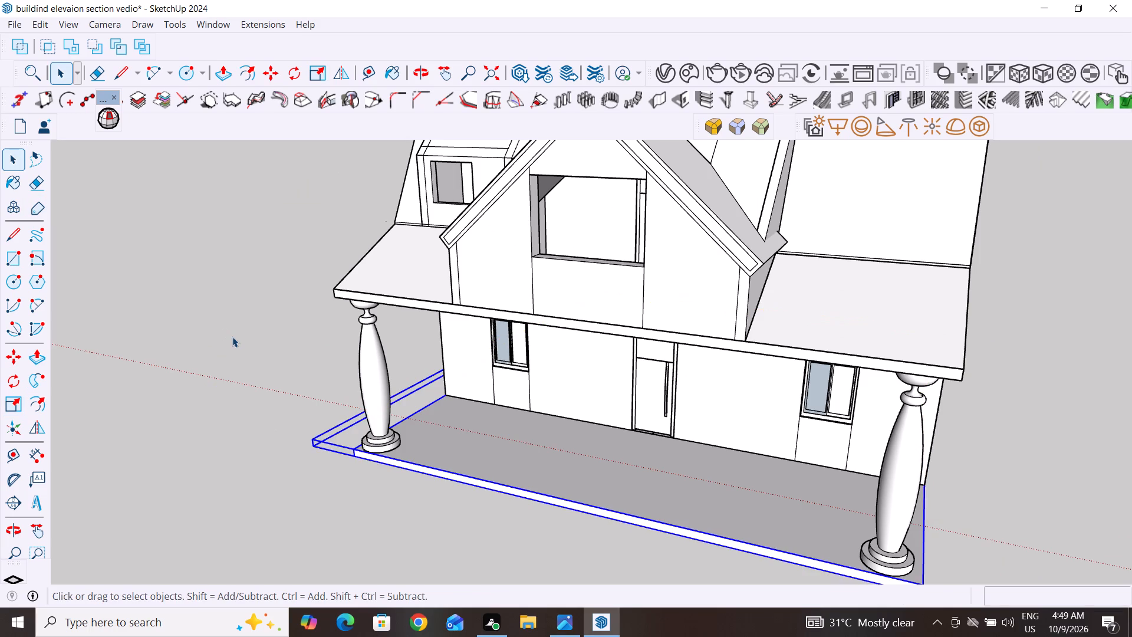
# Examine the whole house from the front, above and the side with only the two corner porch columns in place.
pyautogui.scroll(-5, 380, 403)
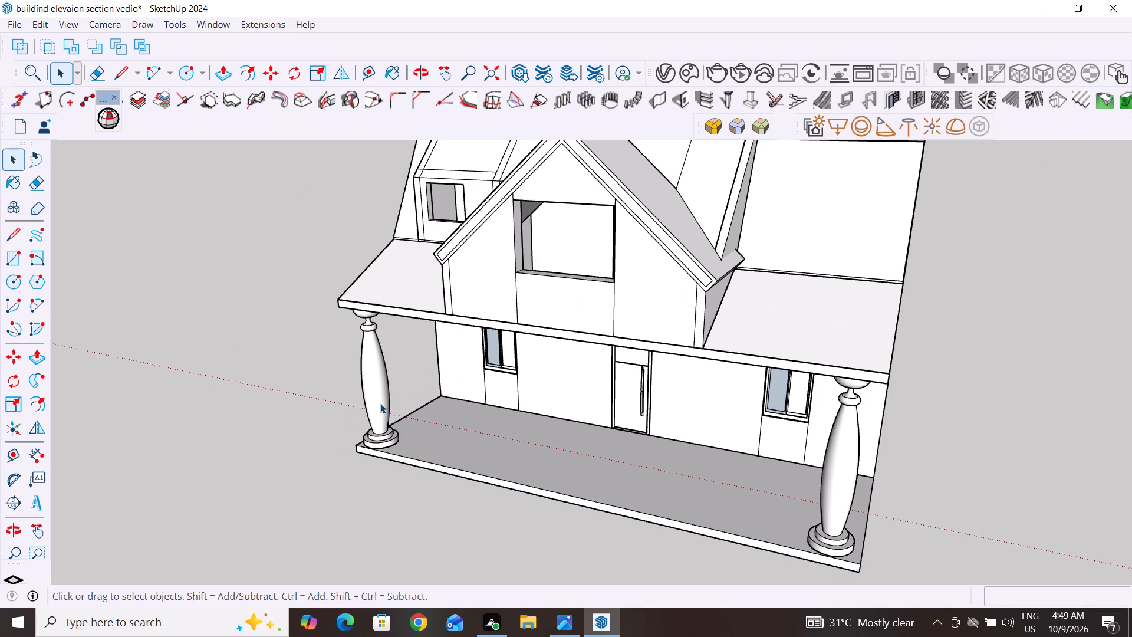
pyautogui.scroll(-4, 380, 403)
pyautogui.moveTo(371, 505); pyautogui.dragTo(545, 503, button='middle')
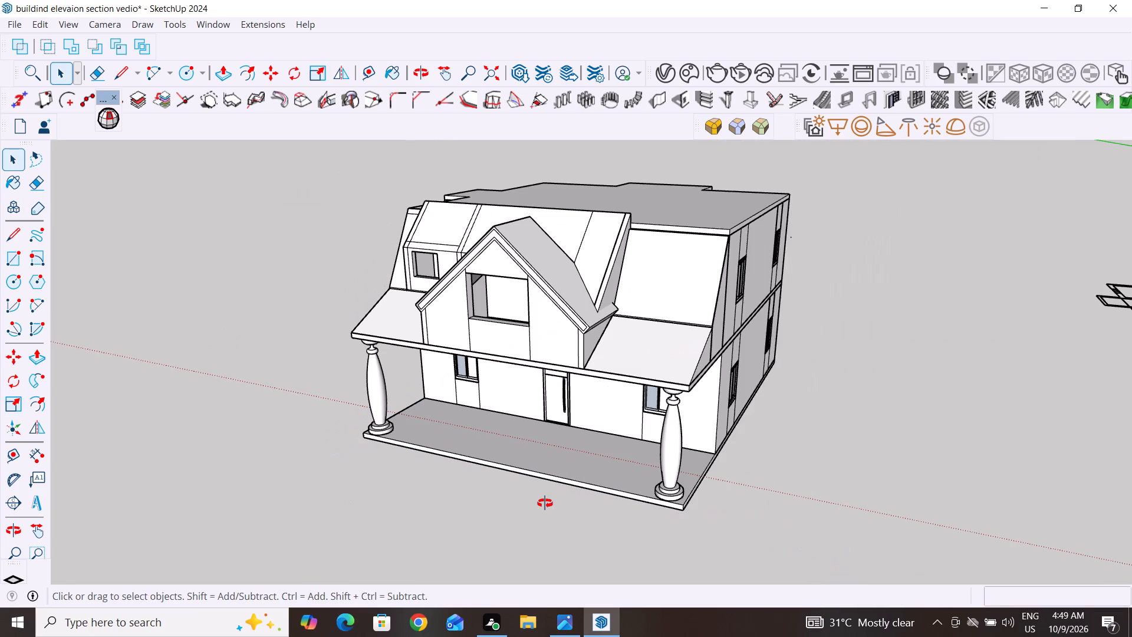
pyautogui.moveTo(545, 503); pyautogui.dragTo(571, 480, button='middle')
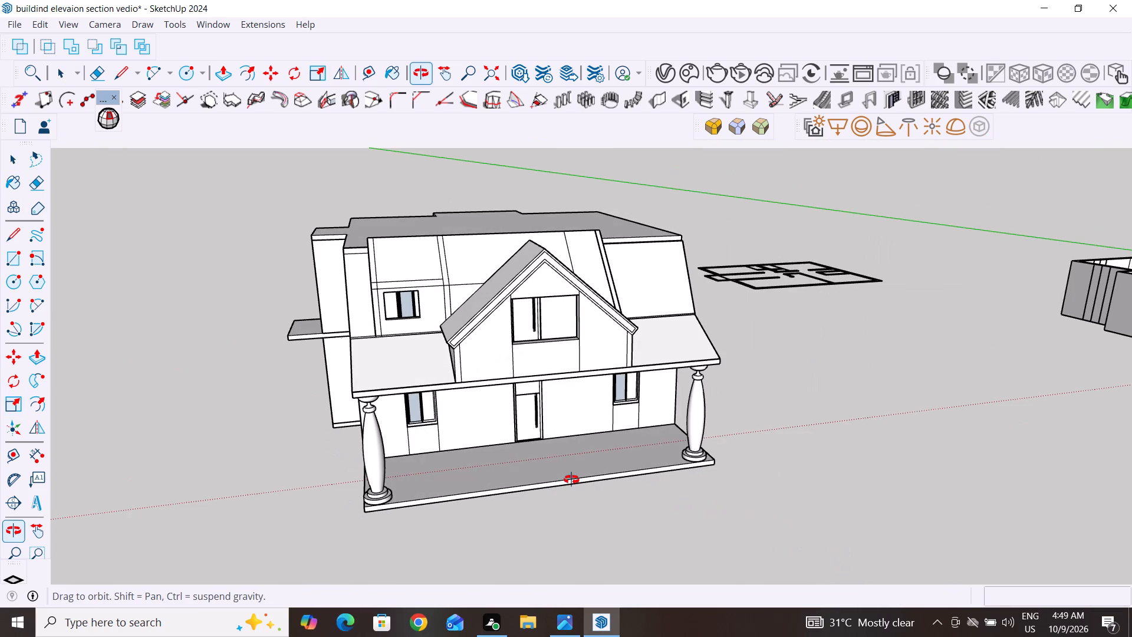
pyautogui.moveTo(571, 480); pyautogui.dragTo(534, 452, button='middle')
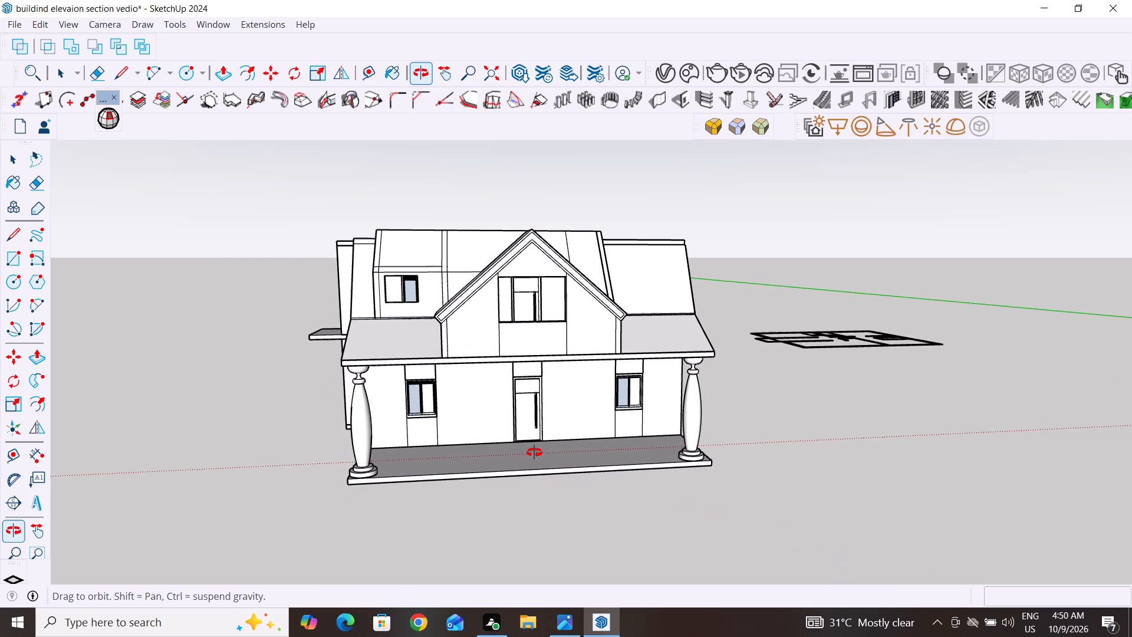
pyautogui.moveTo(534, 452); pyautogui.dragTo(509, 454, button='middle')
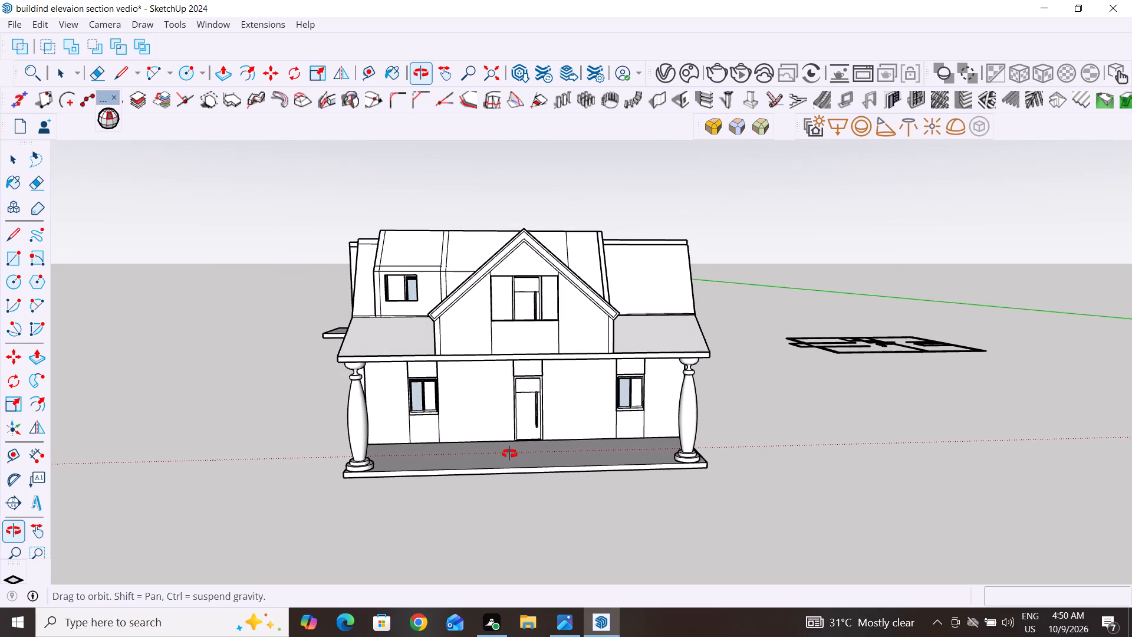
pyautogui.moveTo(509, 454); pyautogui.dragTo(509, 454, button='middle')
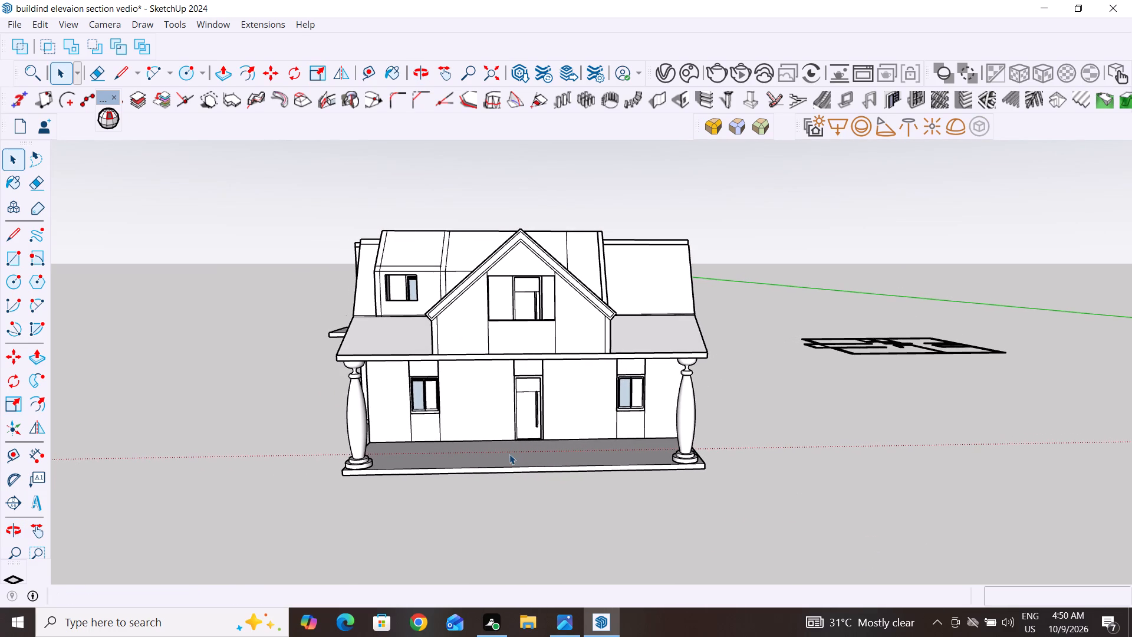
pyautogui.moveTo(771, 383); pyautogui.dragTo(778, 478, button='middle')
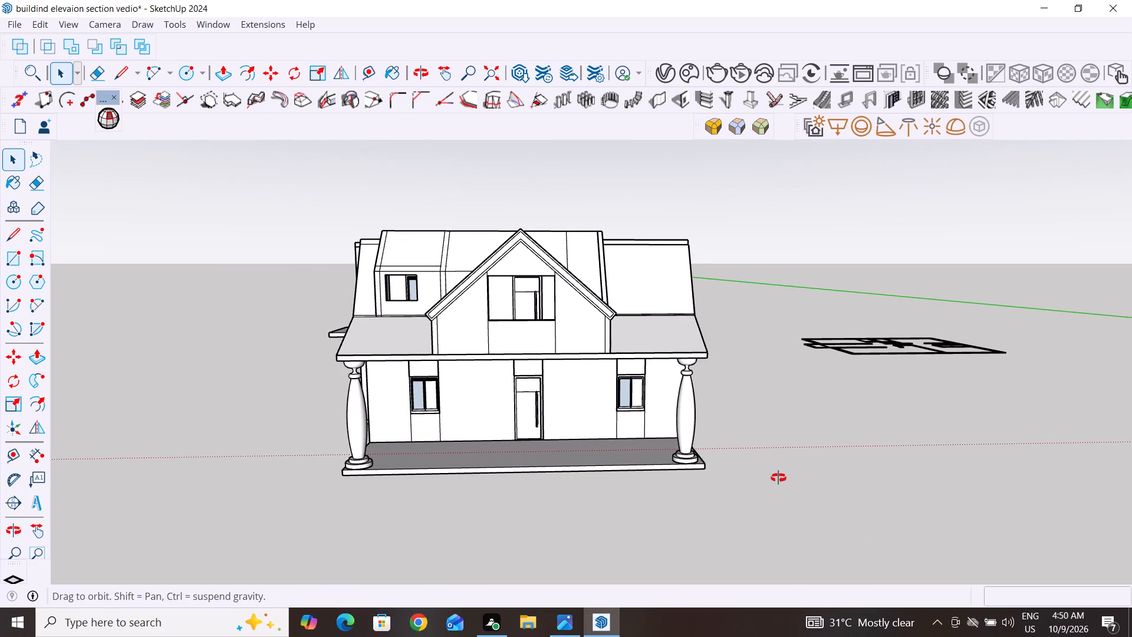
pyautogui.moveTo(778, 478); pyautogui.dragTo(789, 513, button='middle')
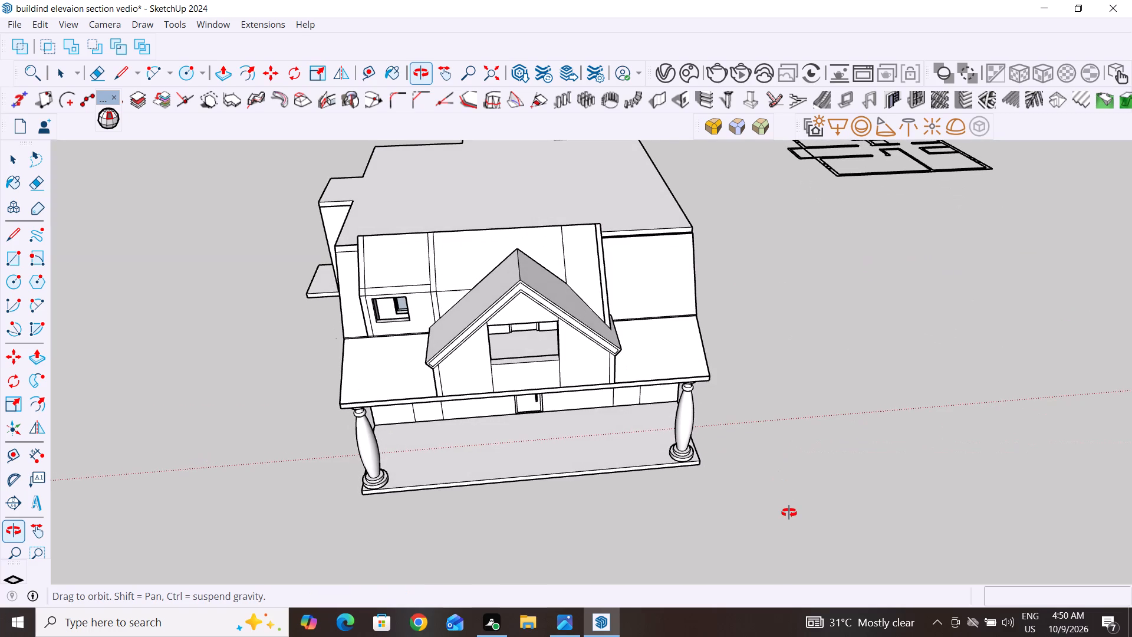
pyautogui.moveTo(789, 513); pyautogui.dragTo(663, 439, button='middle')
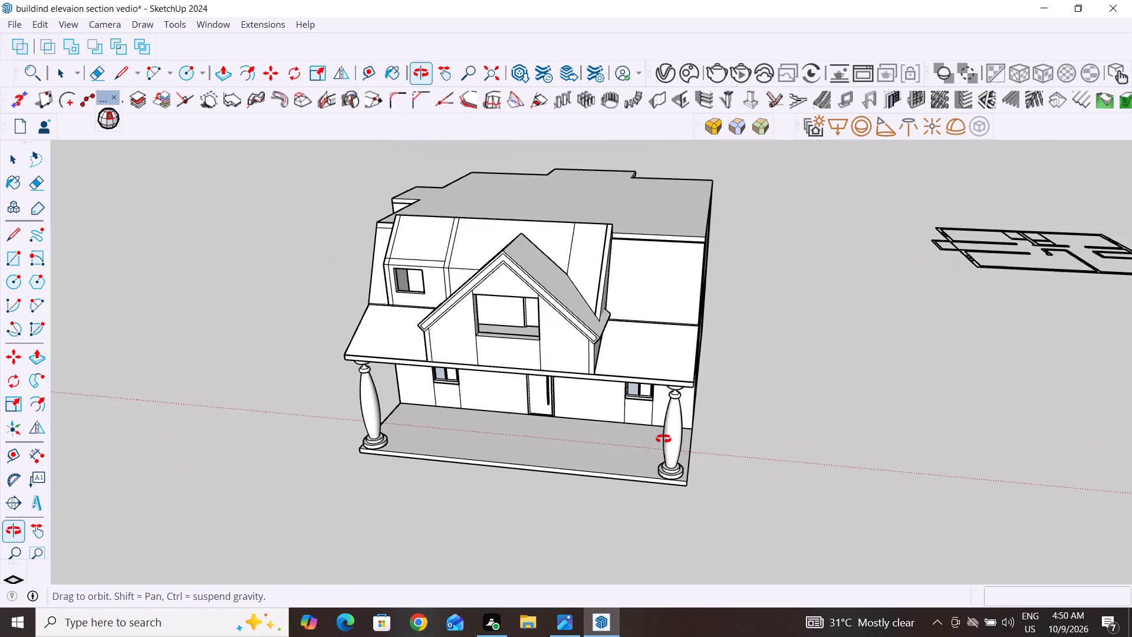
pyautogui.moveTo(663, 439); pyautogui.dragTo(666, 441, button='middle')
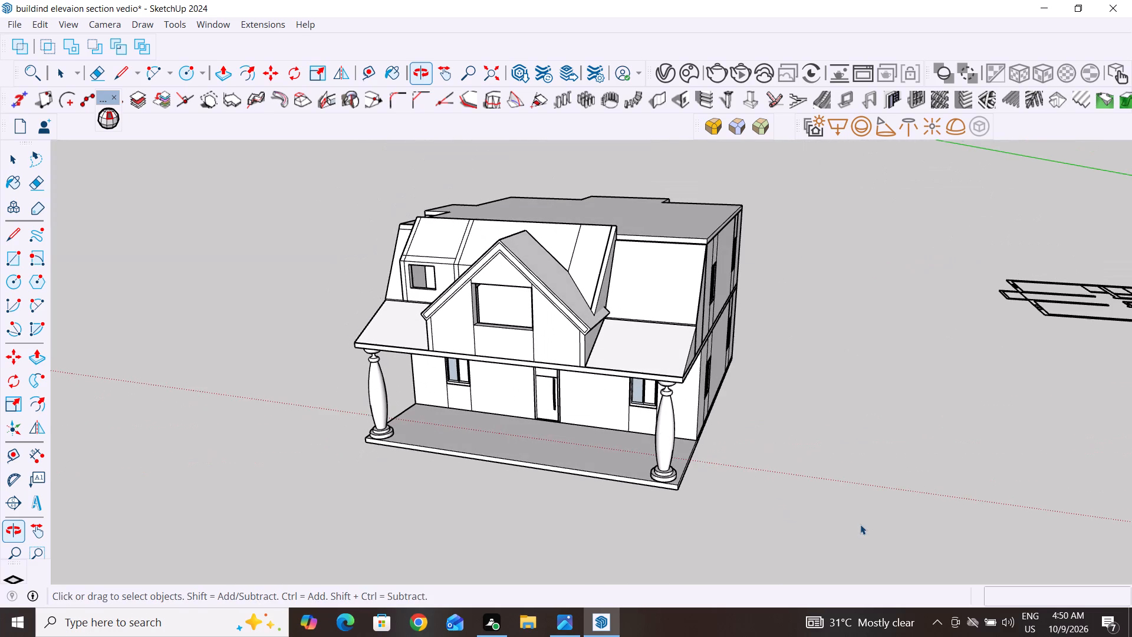
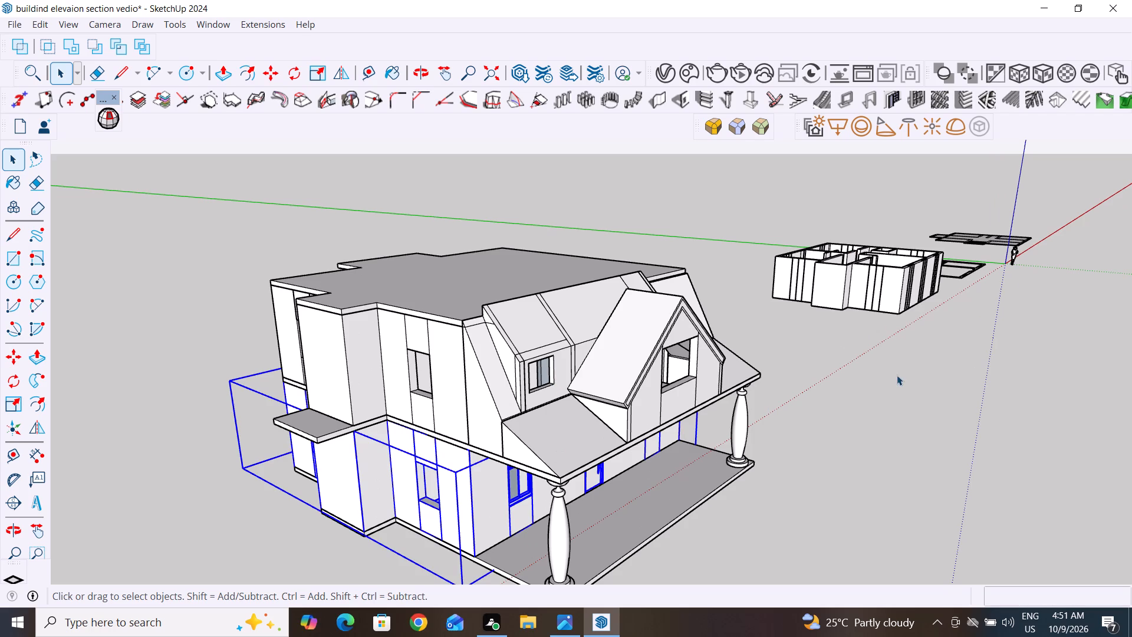
# Examine the windows of the upper and ground storeys along both sides of the house.
pyautogui.moveTo(1052, 261); pyautogui.dragTo(437, 266, button='middle')
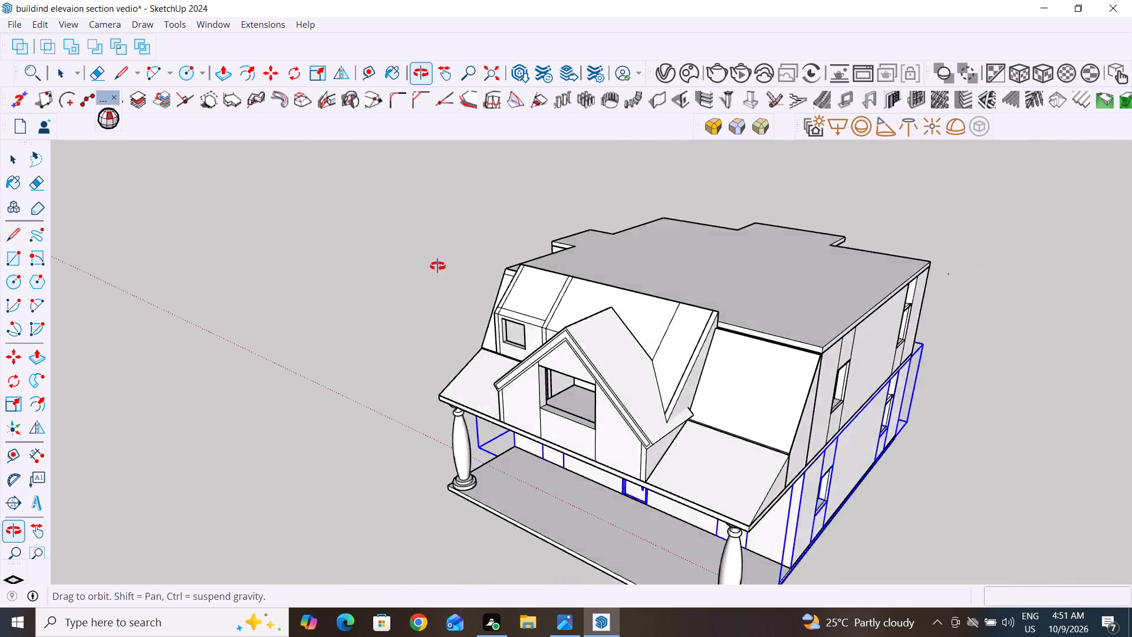
pyautogui.moveTo(437, 266); pyautogui.dragTo(374, 255, button='middle')
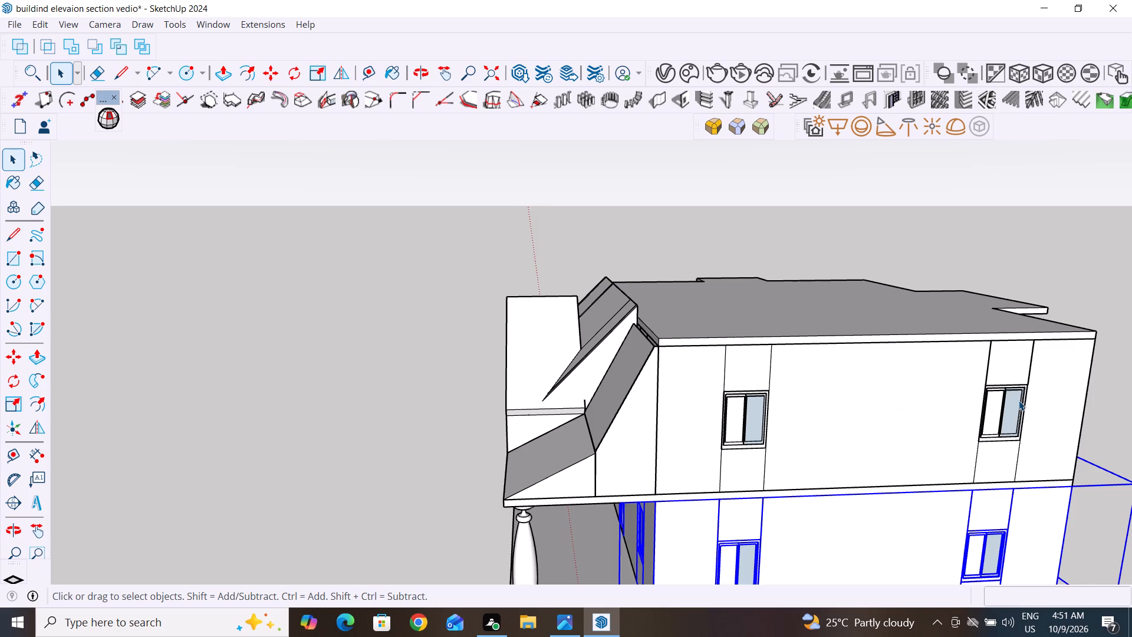
pyautogui.scroll(-1, 1019, 400)
pyautogui.click(995, 406)
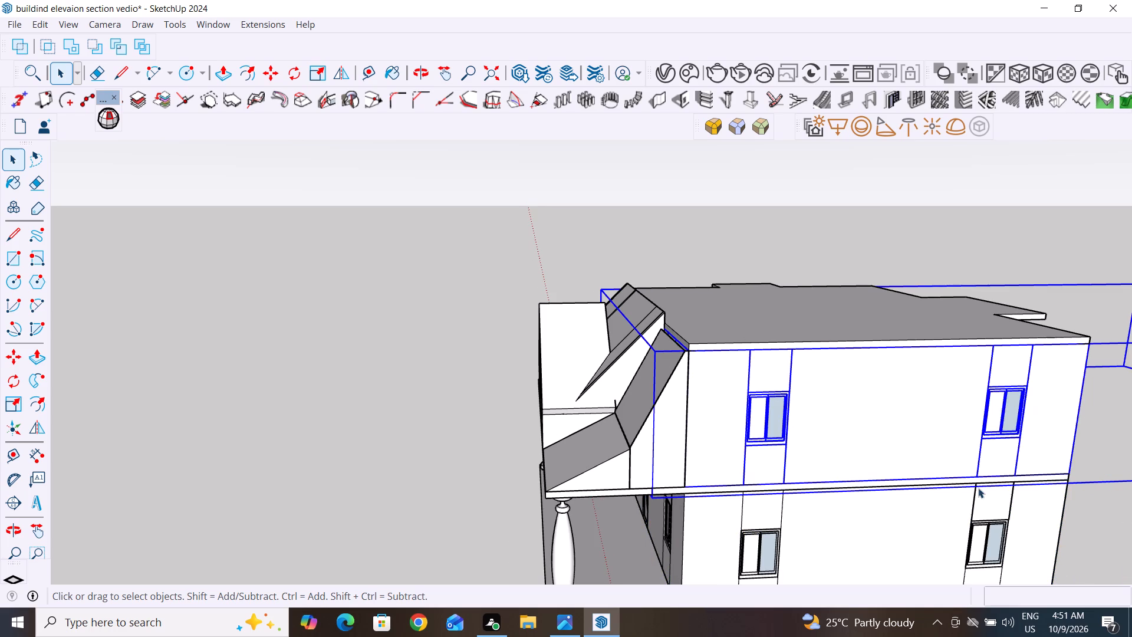
pyautogui.scroll(-4, 781, 466)
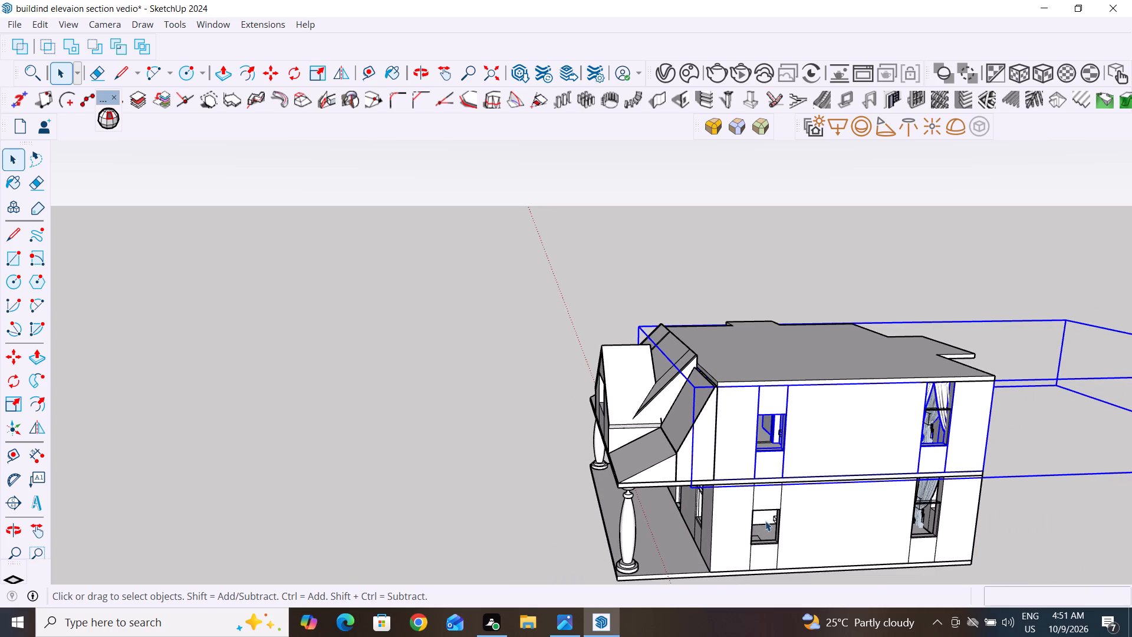
pyautogui.click(768, 520)
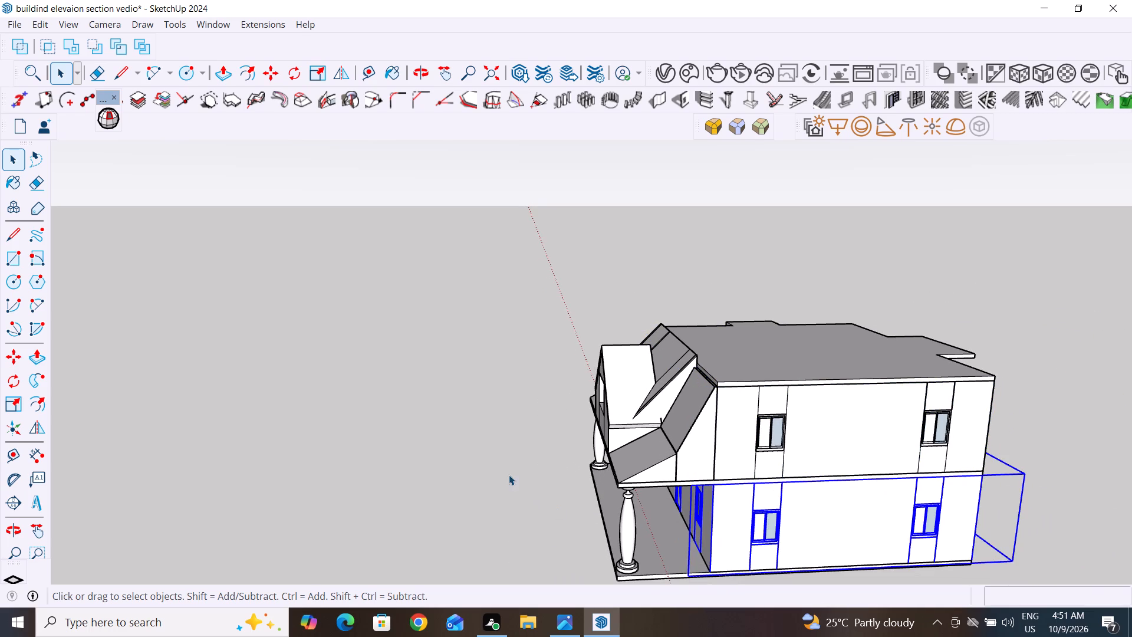
# Delete the standalone single-storey wall model standing among the flat floor plans.
pyautogui.scroll(-8, 501, 465)
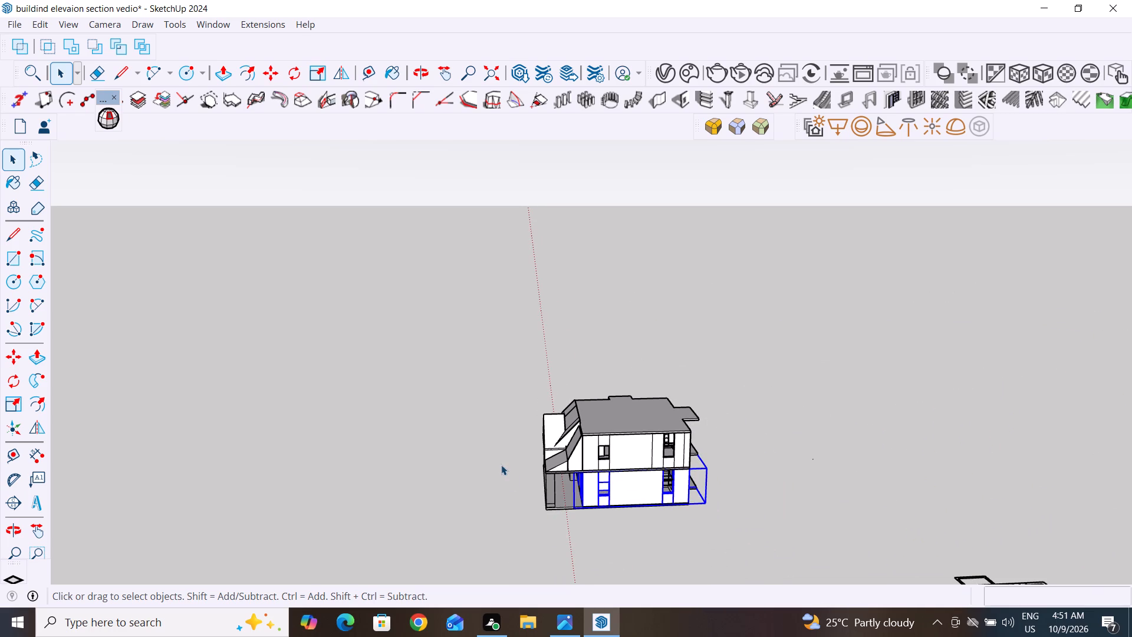
pyautogui.scroll(-7, 501, 465)
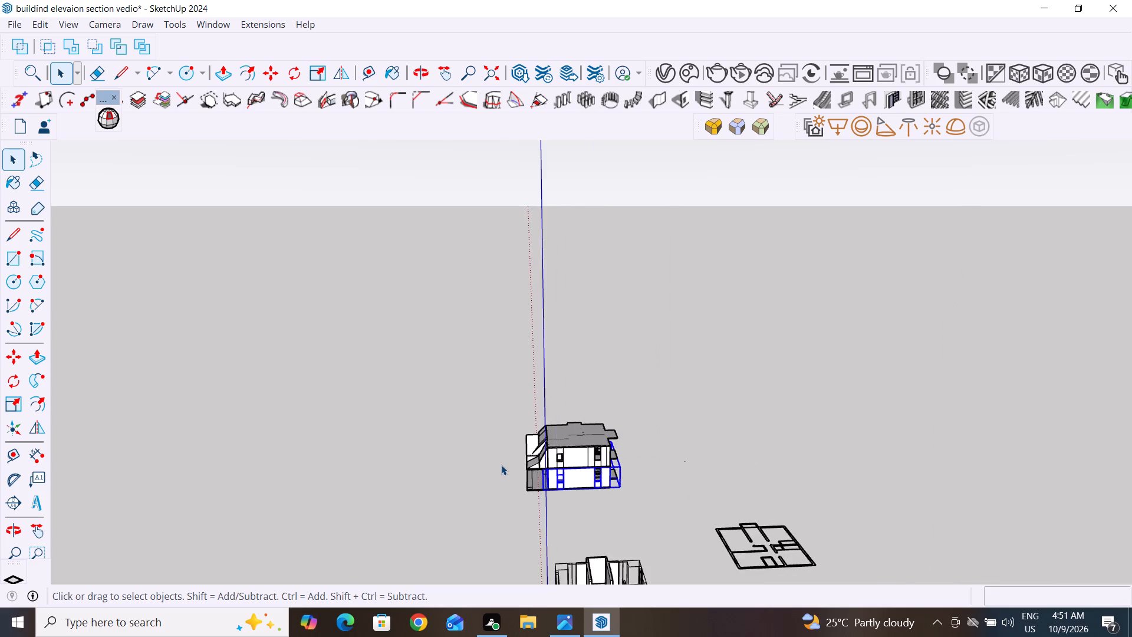
pyautogui.scroll(-11, 501, 465)
pyautogui.moveTo(498, 566); pyautogui.dragTo(932, 480, button='middle')
pyautogui.scroll(4, 893, 504)
pyautogui.scroll(4, 716, 497)
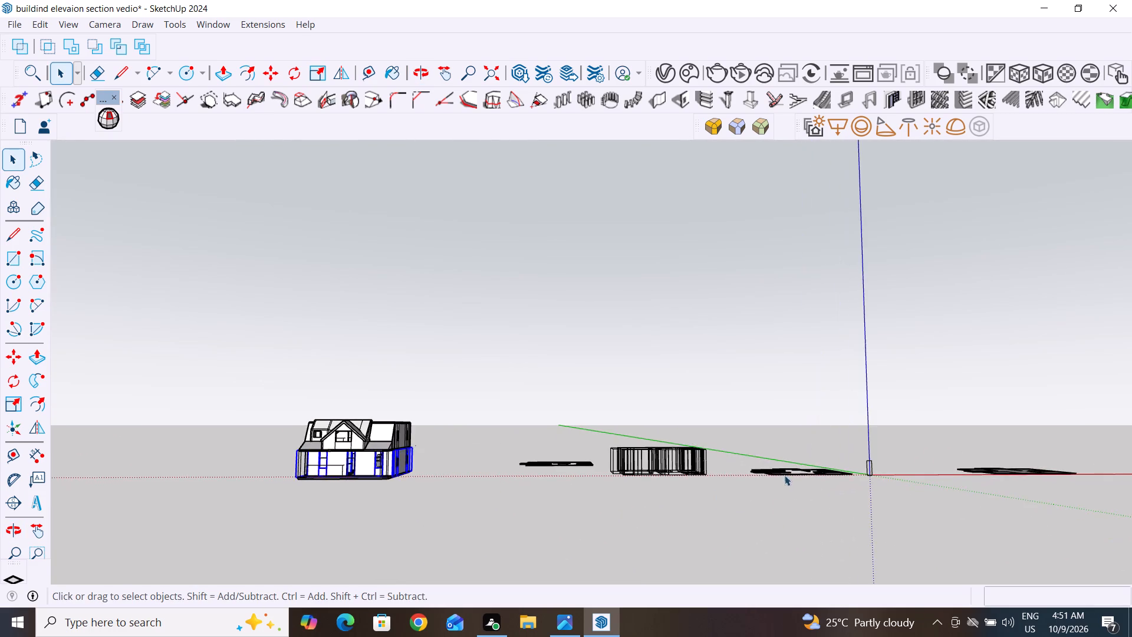
pyautogui.moveTo(785, 489); pyautogui.dragTo(736, 636, button='middle')
pyautogui.scroll(1, 730, 614)
pyautogui.scroll(-4, 669, 452)
pyautogui.moveTo(694, 414); pyautogui.dragTo(629, 492)
pyautogui.press('Delete')
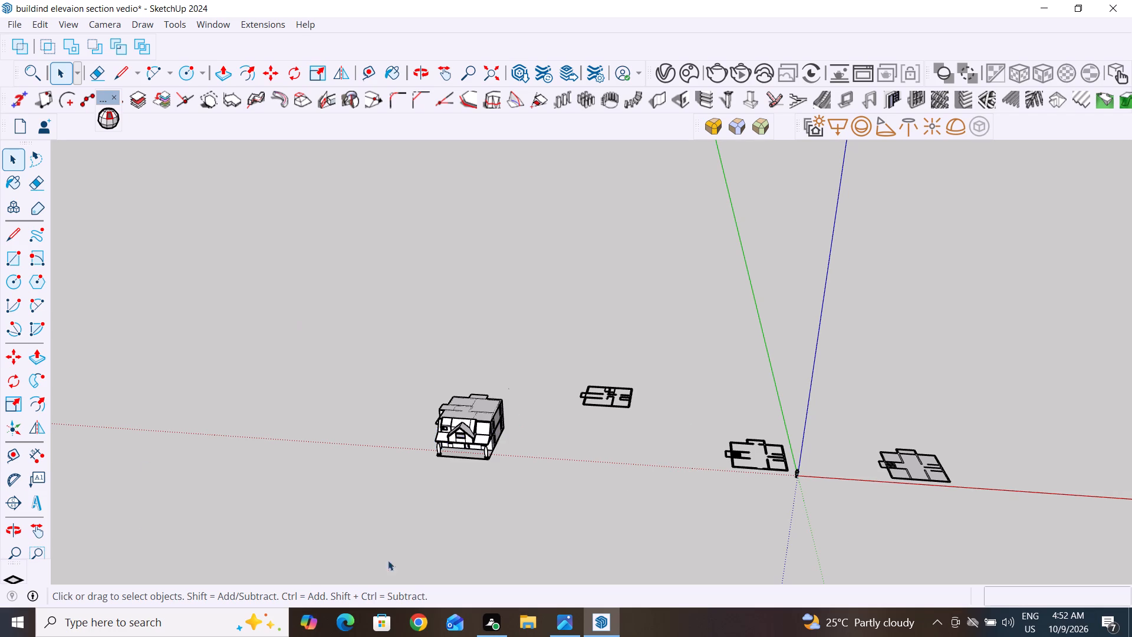
# Copy the house's ground-floor wall group, with its windows and door, about 69' away onto the open ground beside the house.
pyautogui.scroll(12, 436, 471)
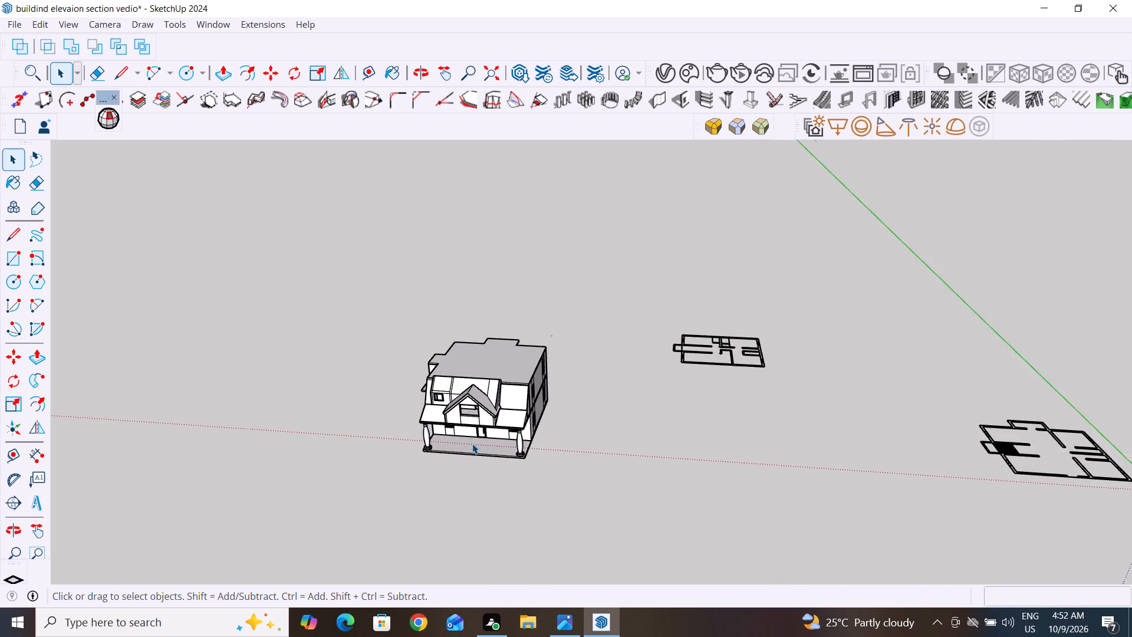
pyautogui.scroll(9, 472, 444)
pyautogui.moveTo(526, 384); pyautogui.dragTo(584, 262, button='middle')
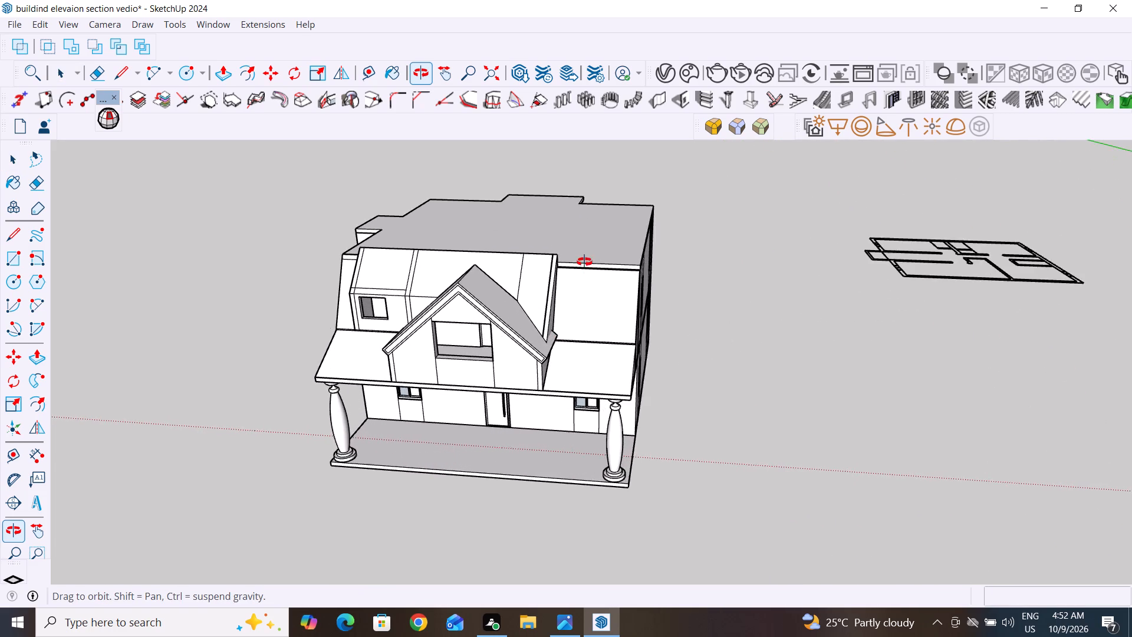
pyautogui.moveTo(584, 262); pyautogui.dragTo(611, 307, button='middle')
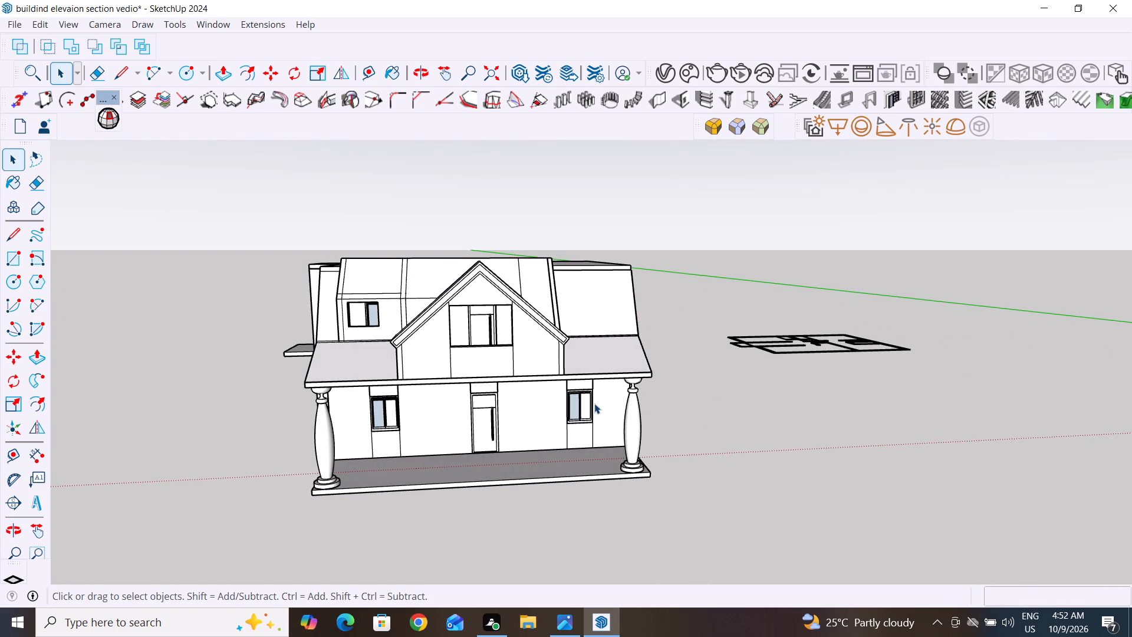
pyautogui.click(587, 400)
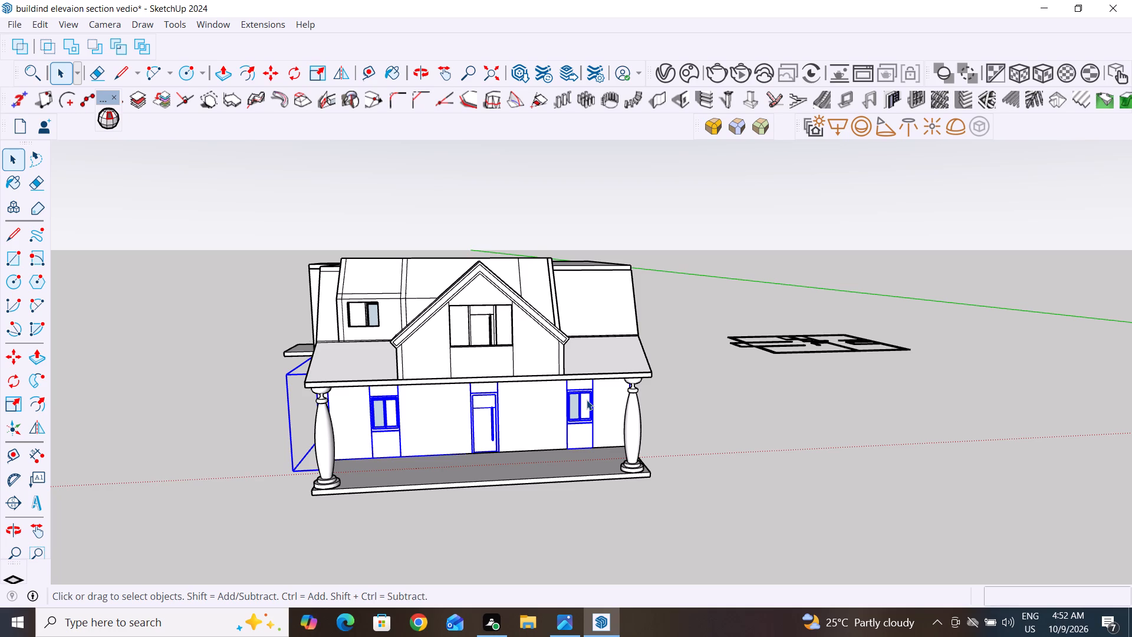
pyautogui.press('m')
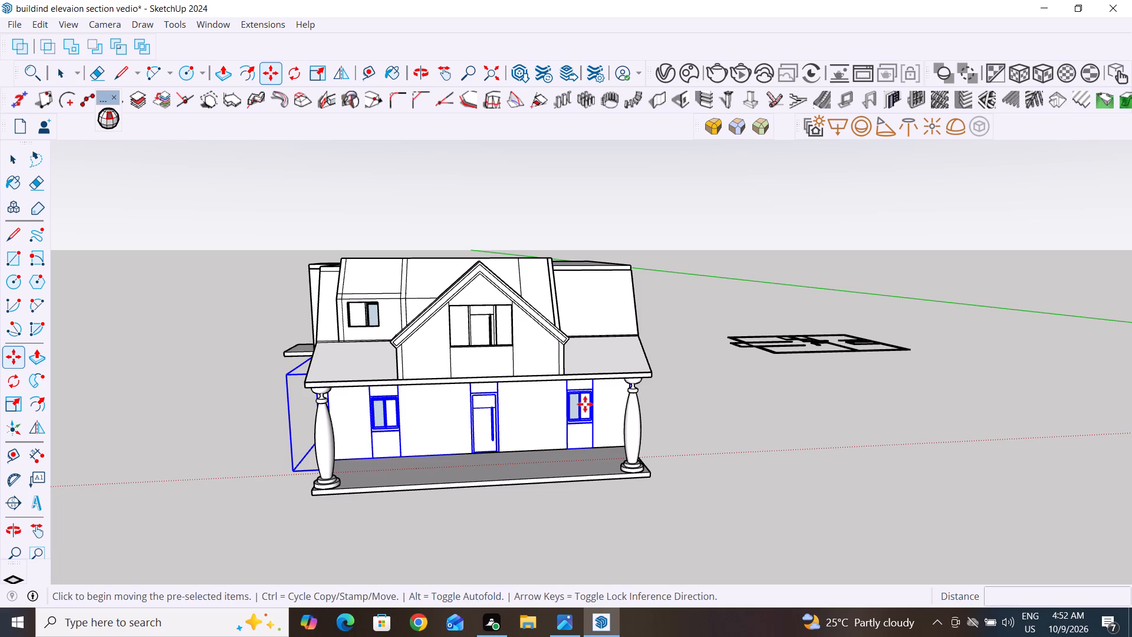
pyautogui.click(613, 445)
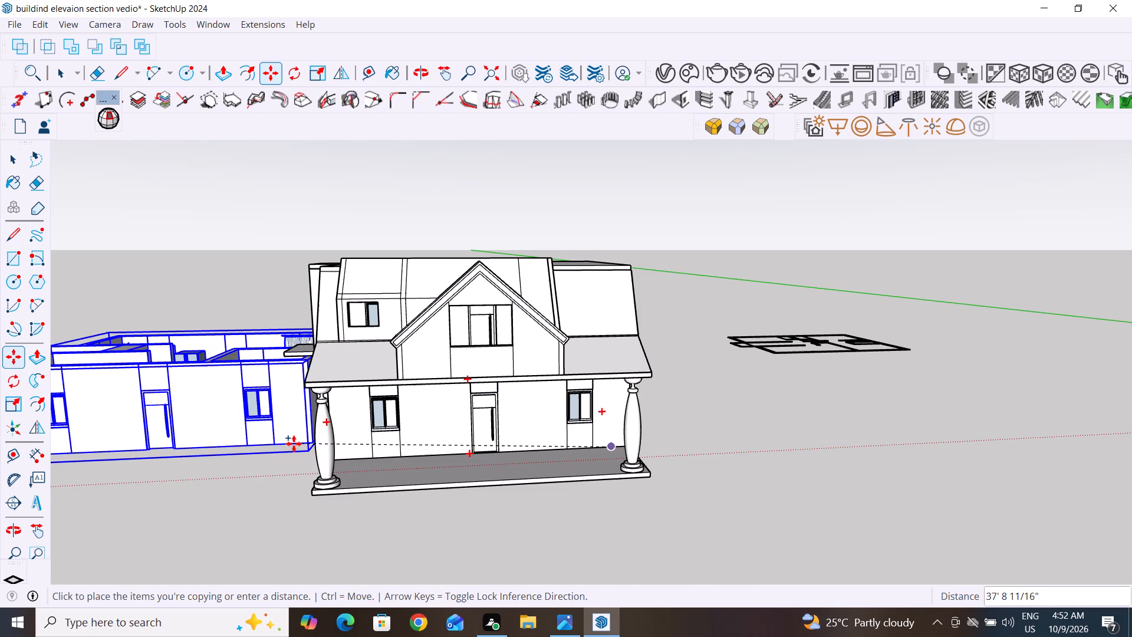
pyautogui.scroll(-5, 294, 444)
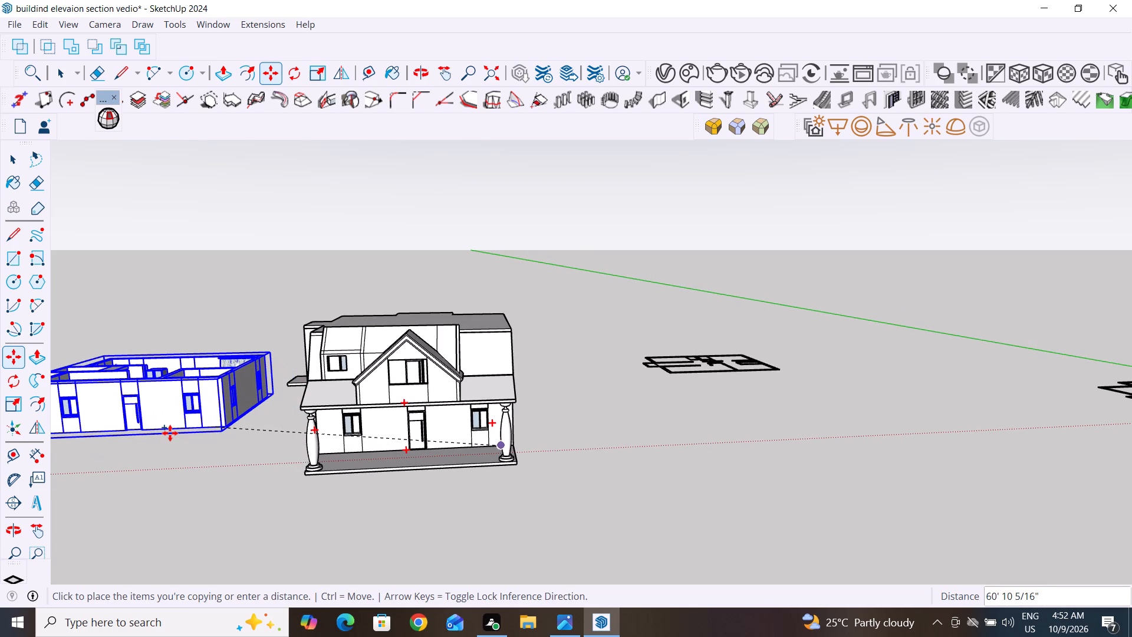
pyautogui.click(110, 448)
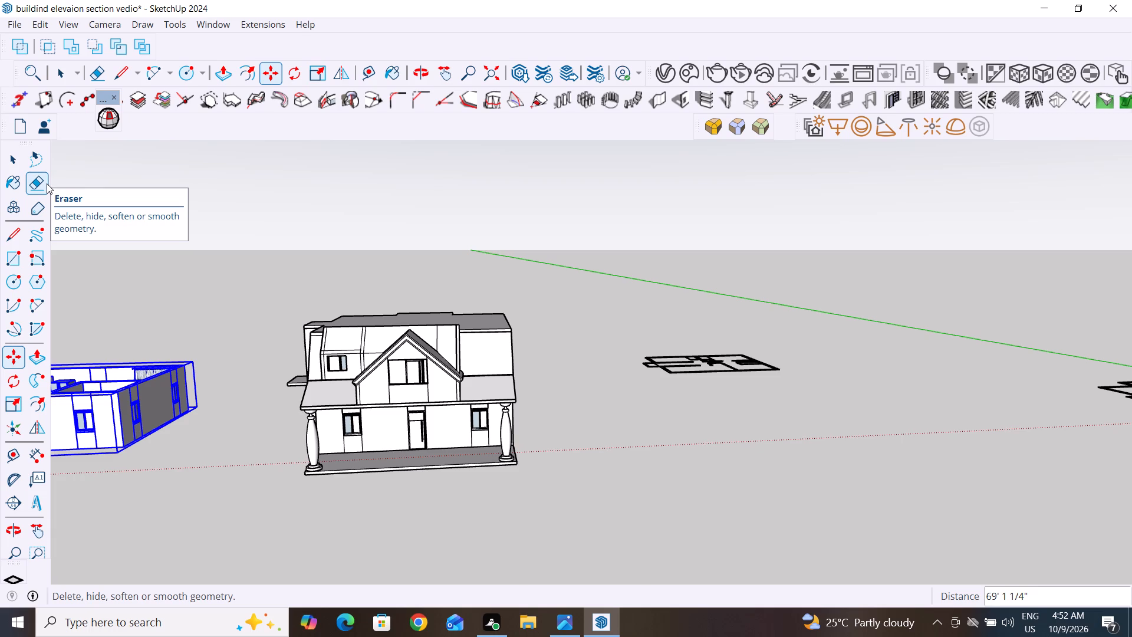
# Explode the copied ground-floor wall group.
pyautogui.rightClick(127, 403)
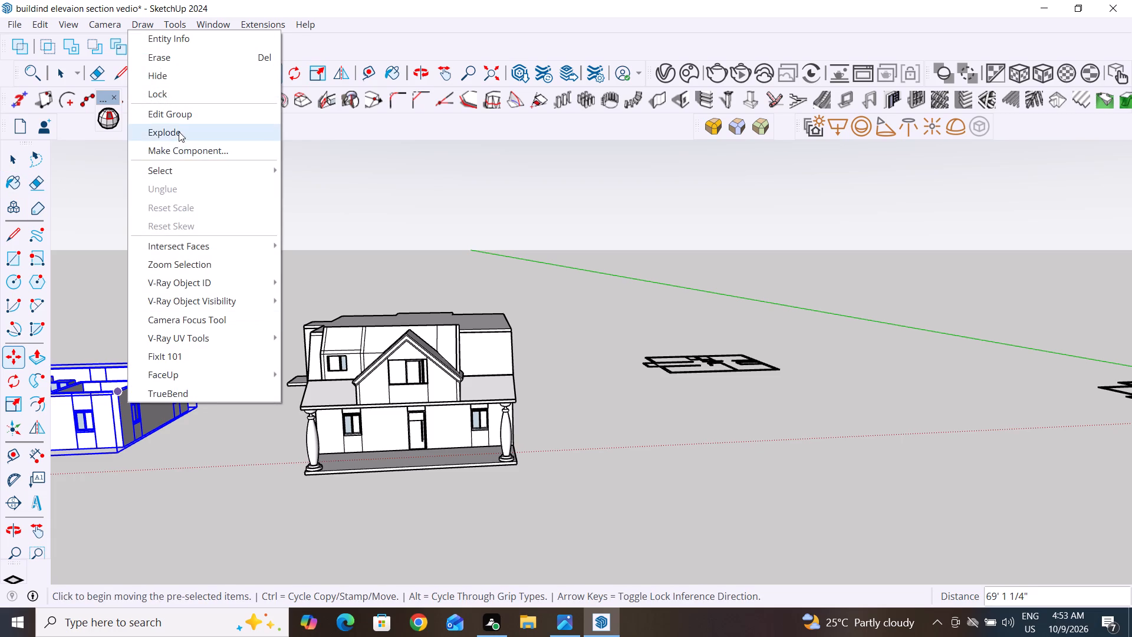
pyautogui.click(179, 129)
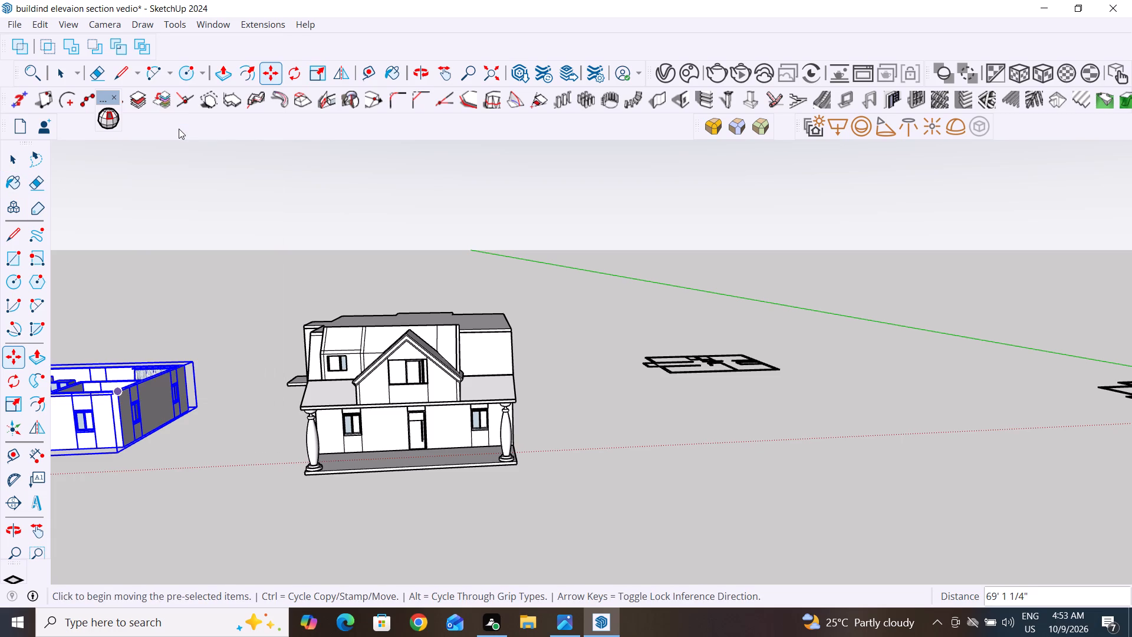
# Move the front window in the exploded copy's side wall about 36' 6" to the empty ground-floor opening in the house's side wall.
pyautogui.scroll(2, 148, 429)
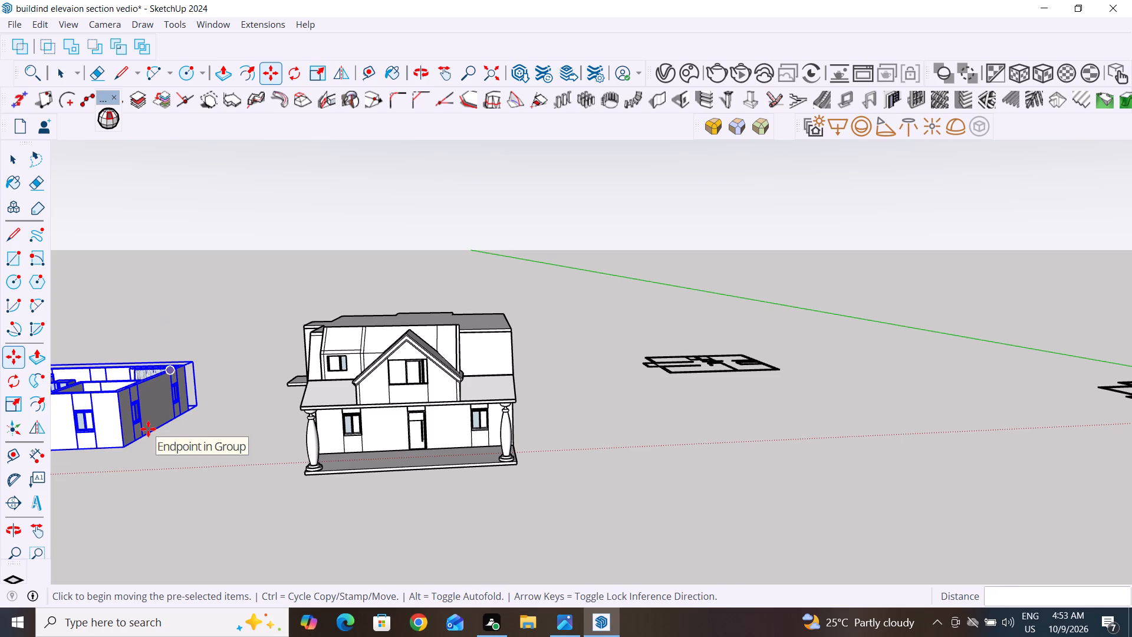
pyautogui.scroll(6, 148, 429)
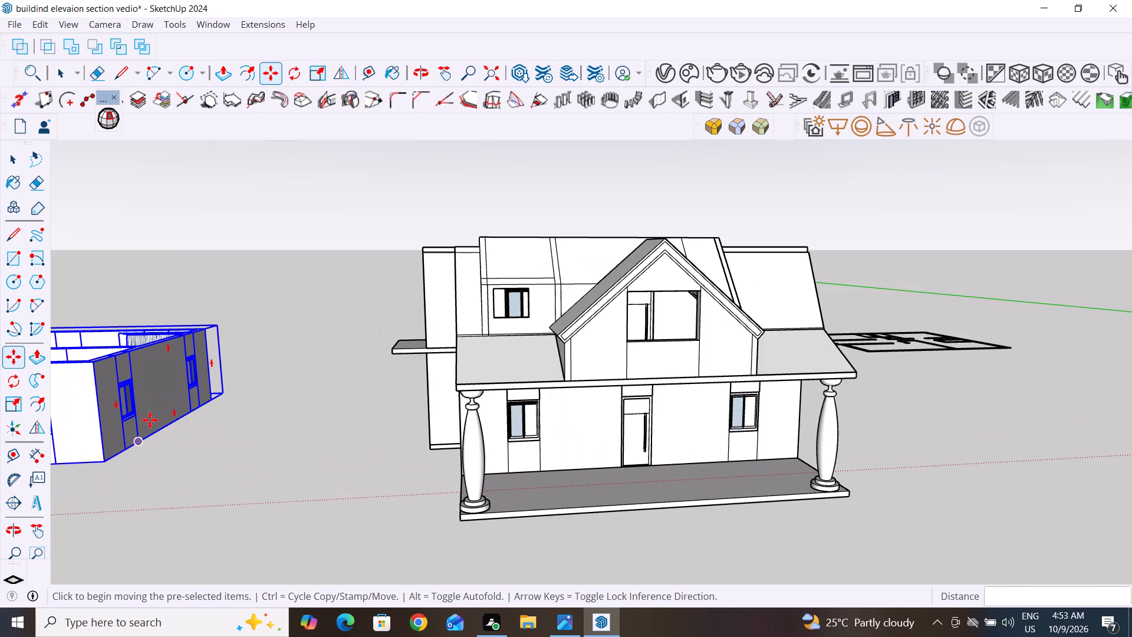
pyautogui.scroll(4, 150, 420)
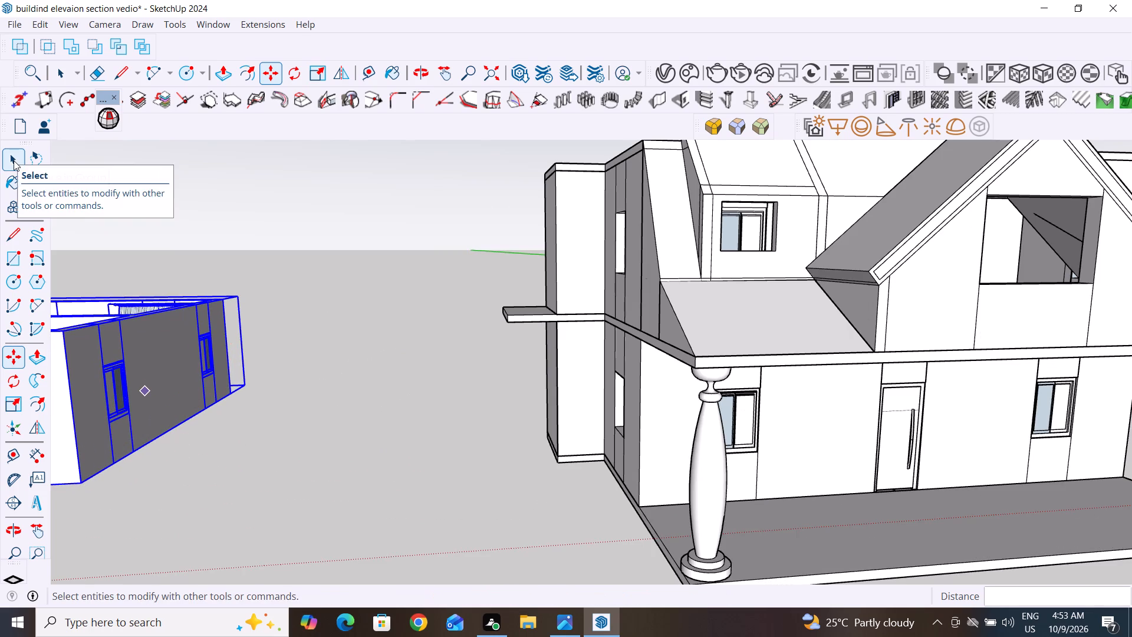
pyautogui.click(14, 160)
pyautogui.click(293, 481)
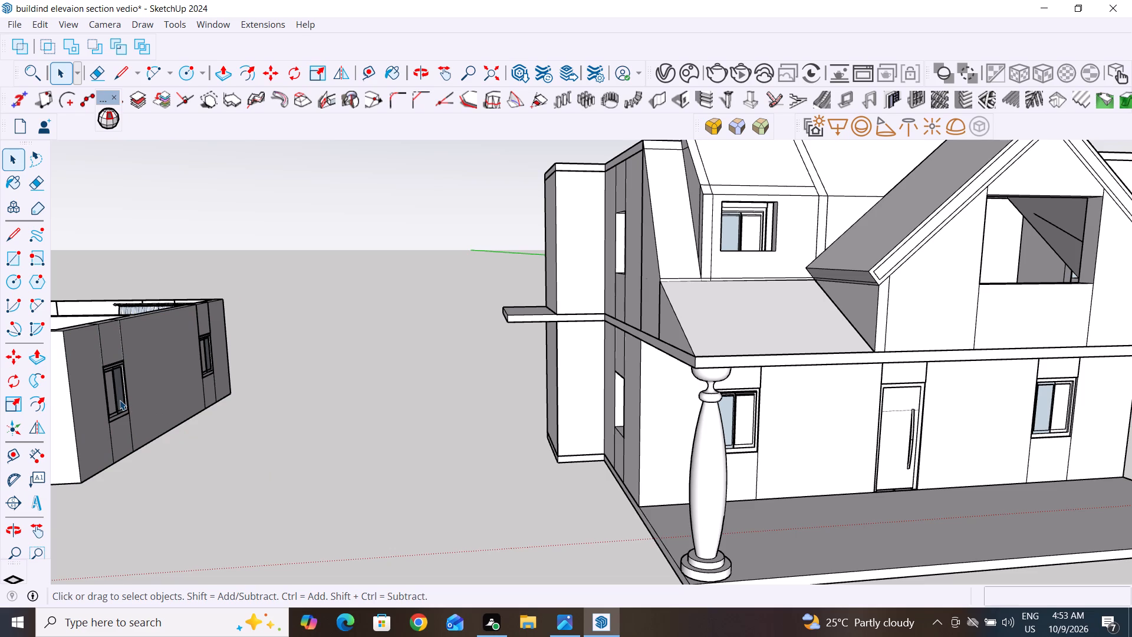
pyautogui.click(120, 400)
pyautogui.press('m')
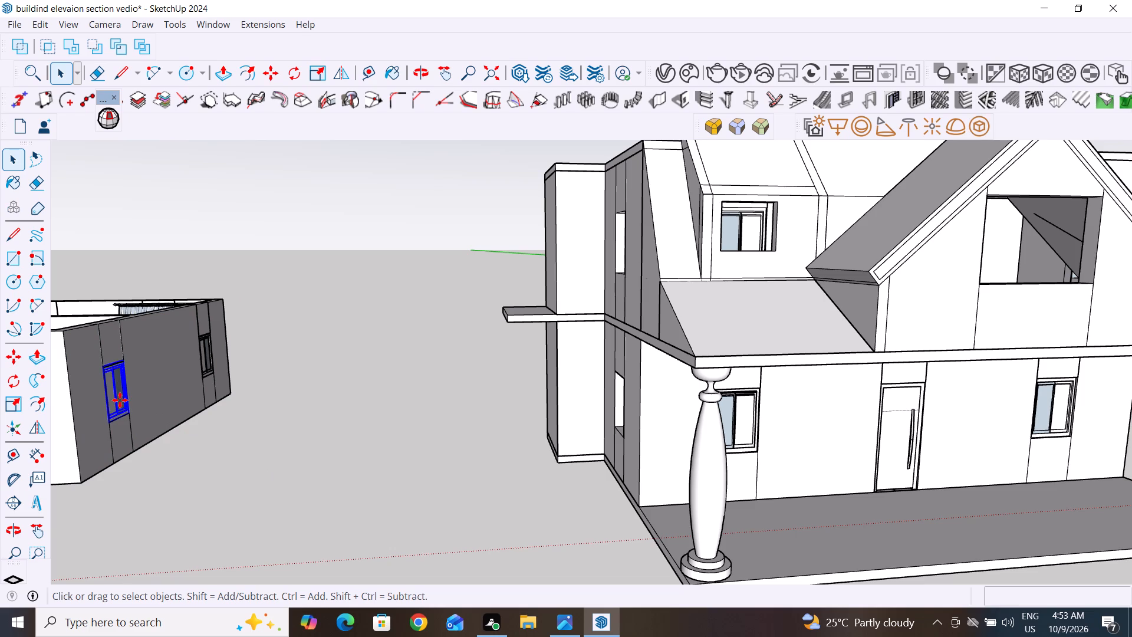
pyautogui.click(107, 424)
pyautogui.moveTo(586, 490); pyautogui.dragTo(600, 499, button='middle')
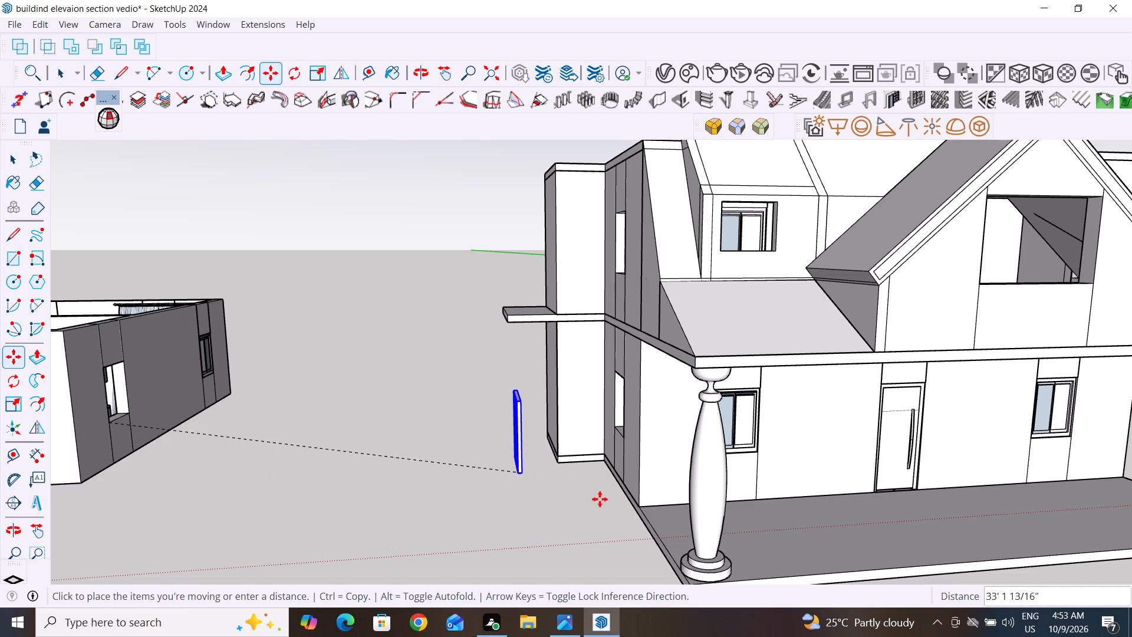
pyautogui.moveTo(600, 499); pyautogui.dragTo(761, 501, button='middle')
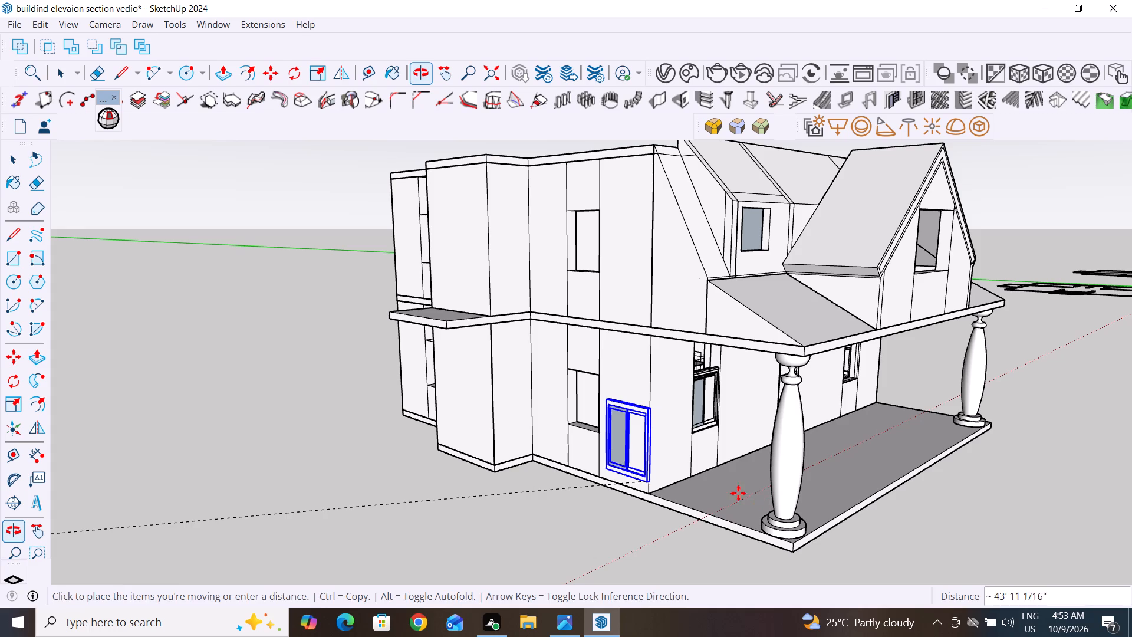
pyautogui.scroll(5, 607, 441)
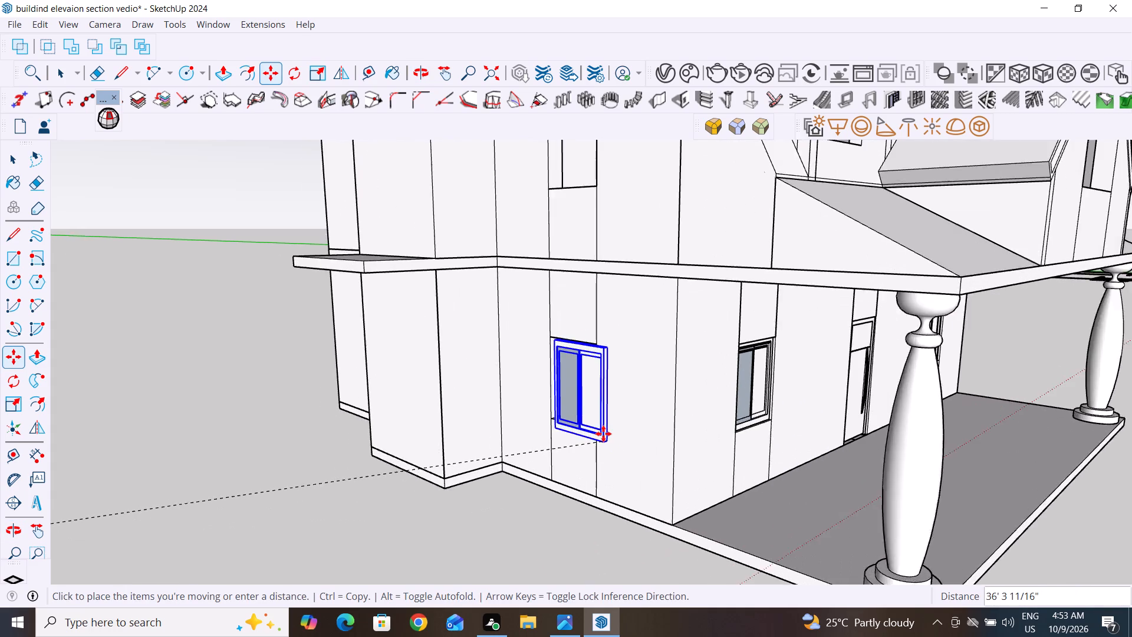
pyautogui.scroll(5, 599, 430)
pyautogui.click(599, 430)
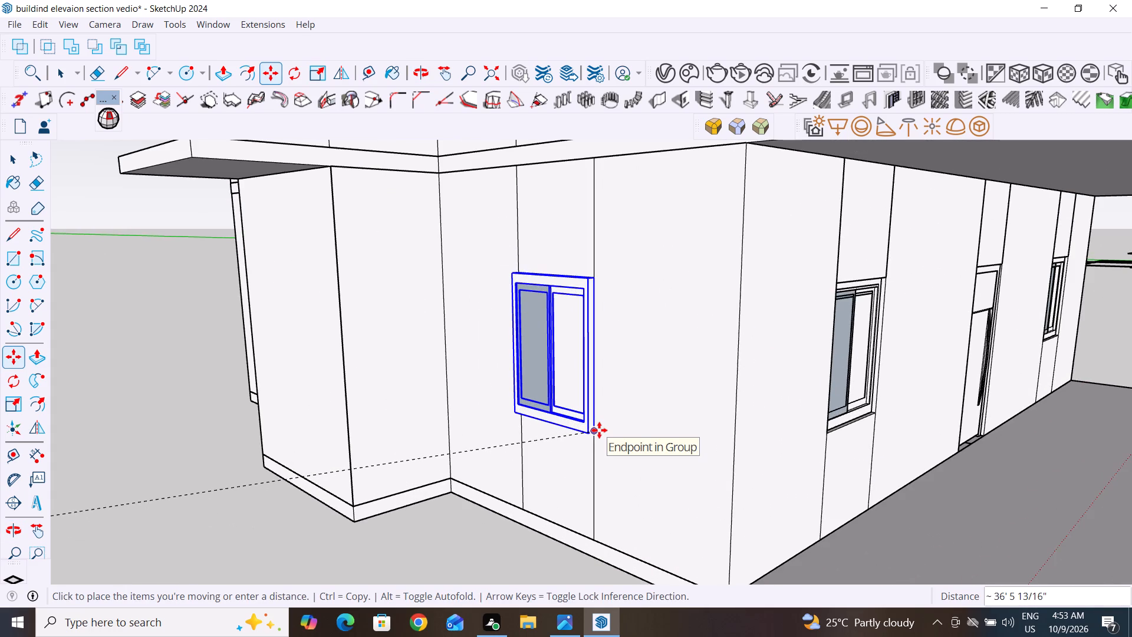
# Move the newly placed side-wall window about 2 13/16" into its ground-floor opening so it sits flush with the wall, and deselect it.
pyautogui.moveTo(601, 463); pyautogui.dragTo(788, 491, button='middle')
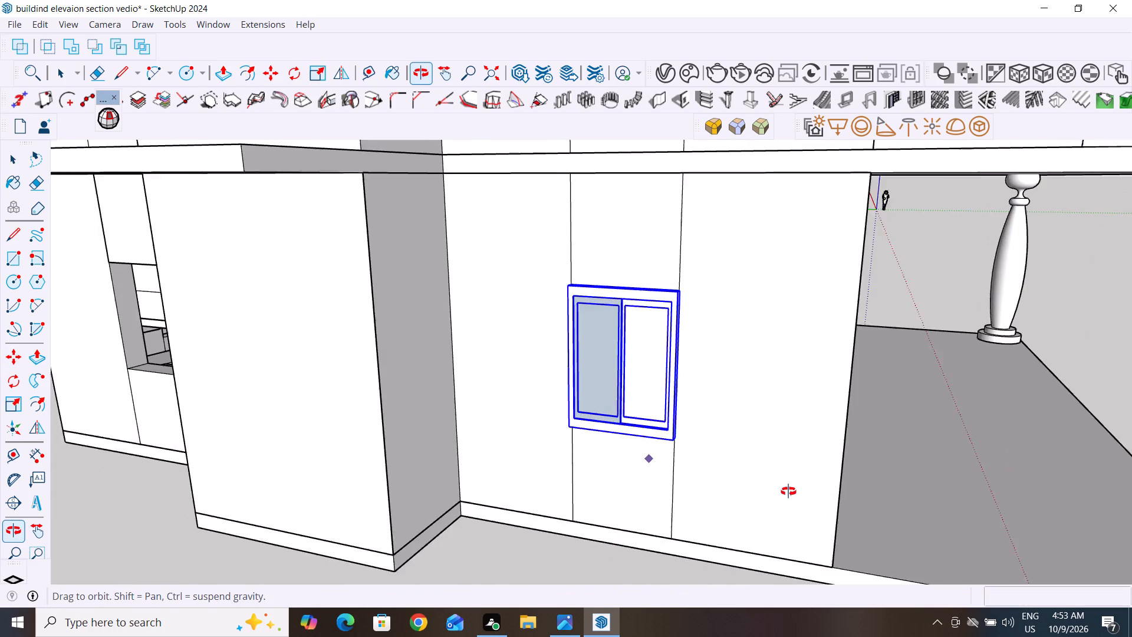
pyautogui.moveTo(788, 491); pyautogui.dragTo(791, 507, button='middle')
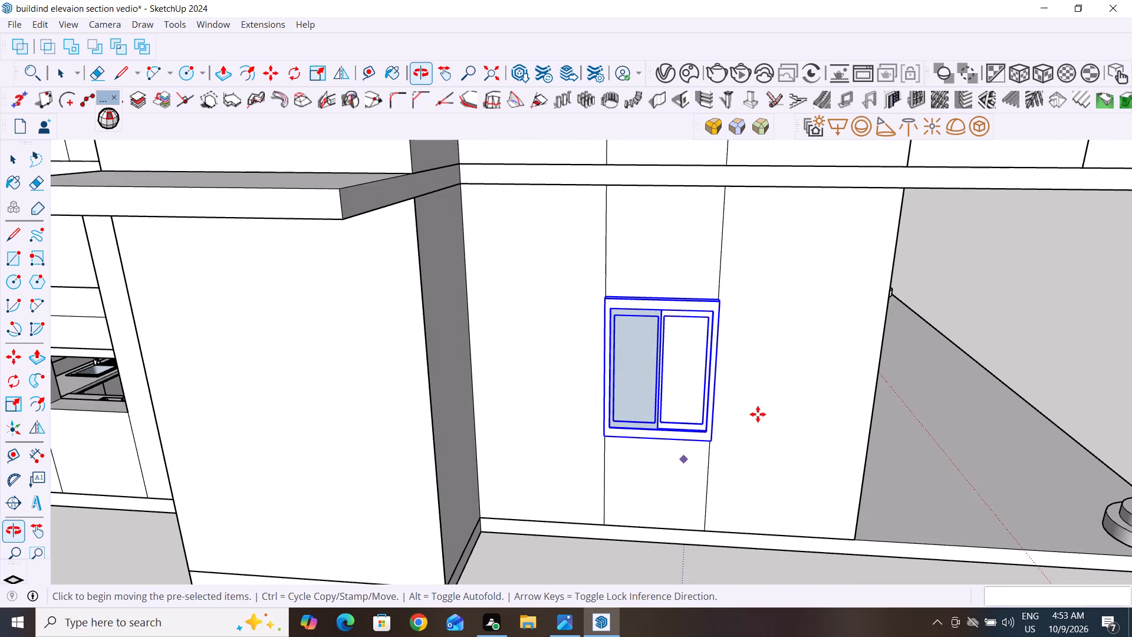
pyautogui.scroll(4, 762, 412)
pyautogui.moveTo(776, 438); pyautogui.dragTo(655, 439, button='middle')
pyautogui.moveTo(655, 439); pyautogui.dragTo(631, 437, button='middle')
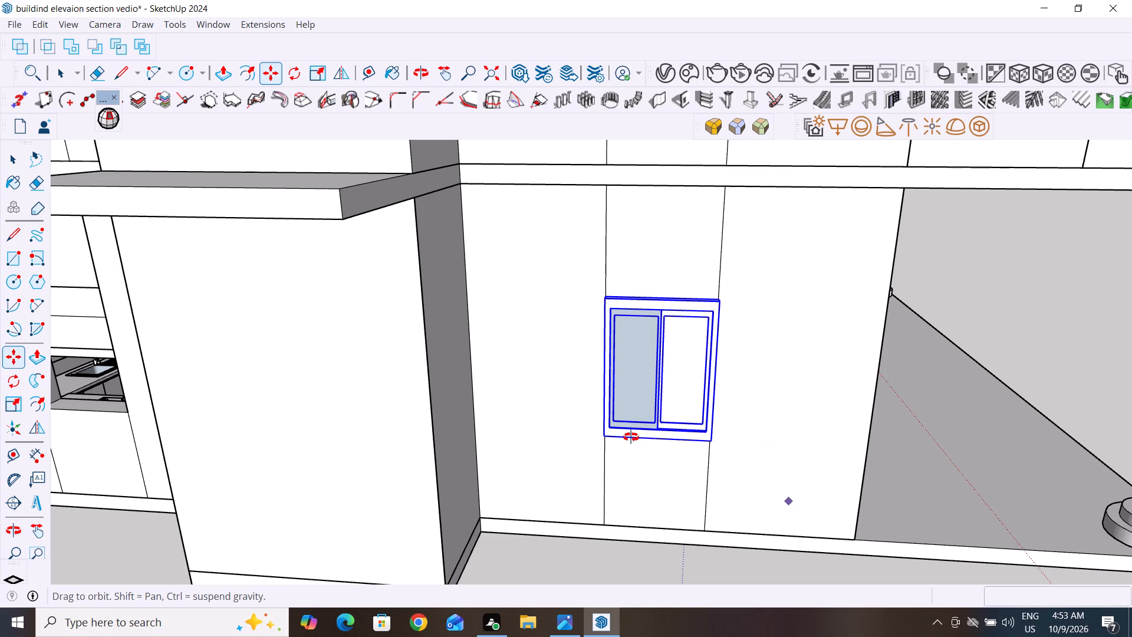
pyautogui.moveTo(631, 437); pyautogui.dragTo(523, 417, button='middle')
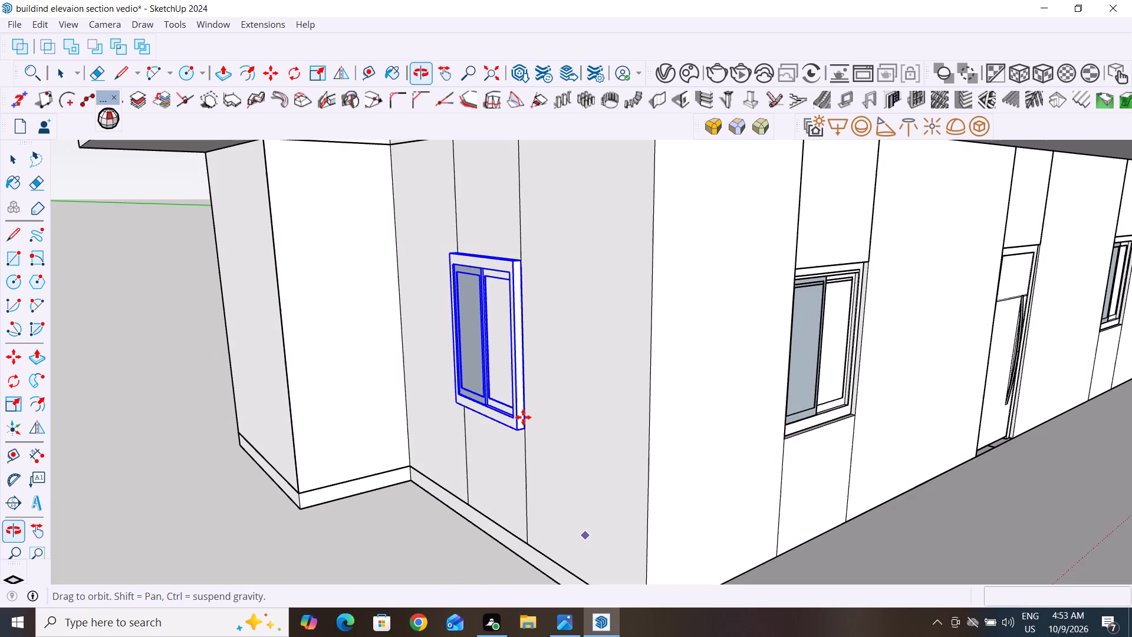
pyautogui.moveTo(523, 417); pyautogui.dragTo(534, 408, button='middle')
pyautogui.scroll(9, 523, 417)
pyautogui.press('m')
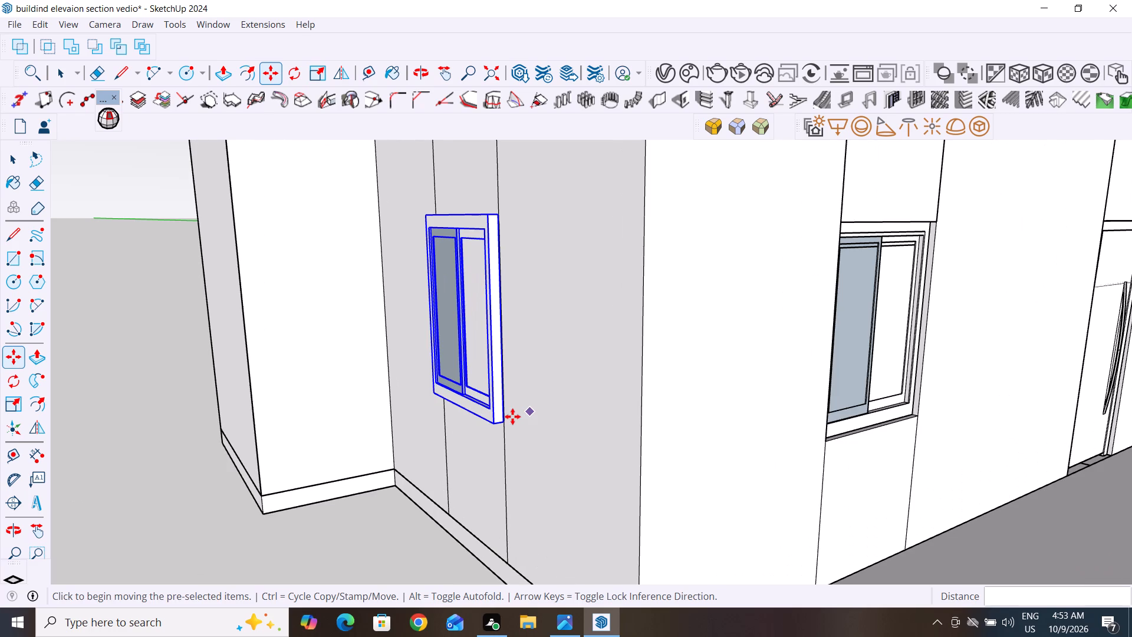
pyautogui.click(491, 421)
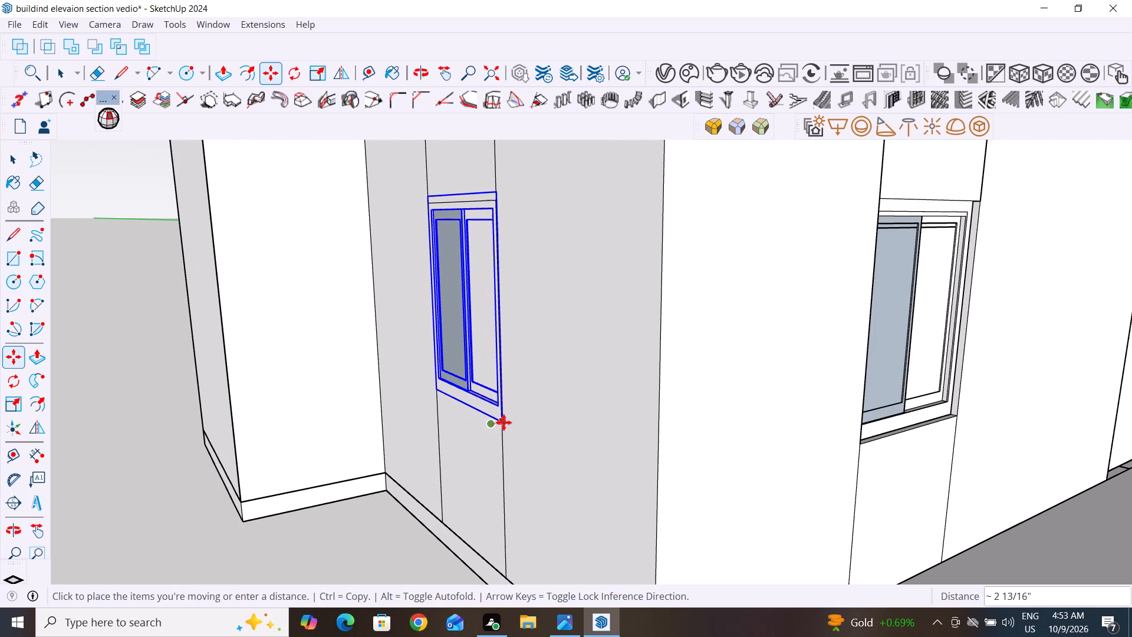
pyautogui.click(504, 422)
pyautogui.scroll(-6, 601, 486)
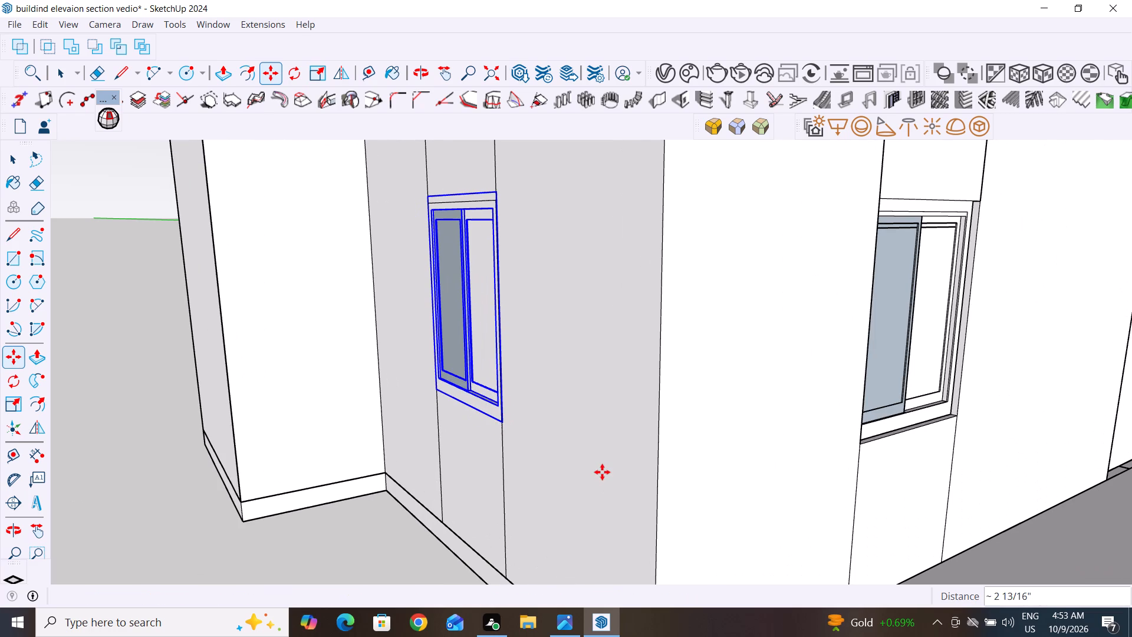
pyautogui.scroll(-7, 602, 472)
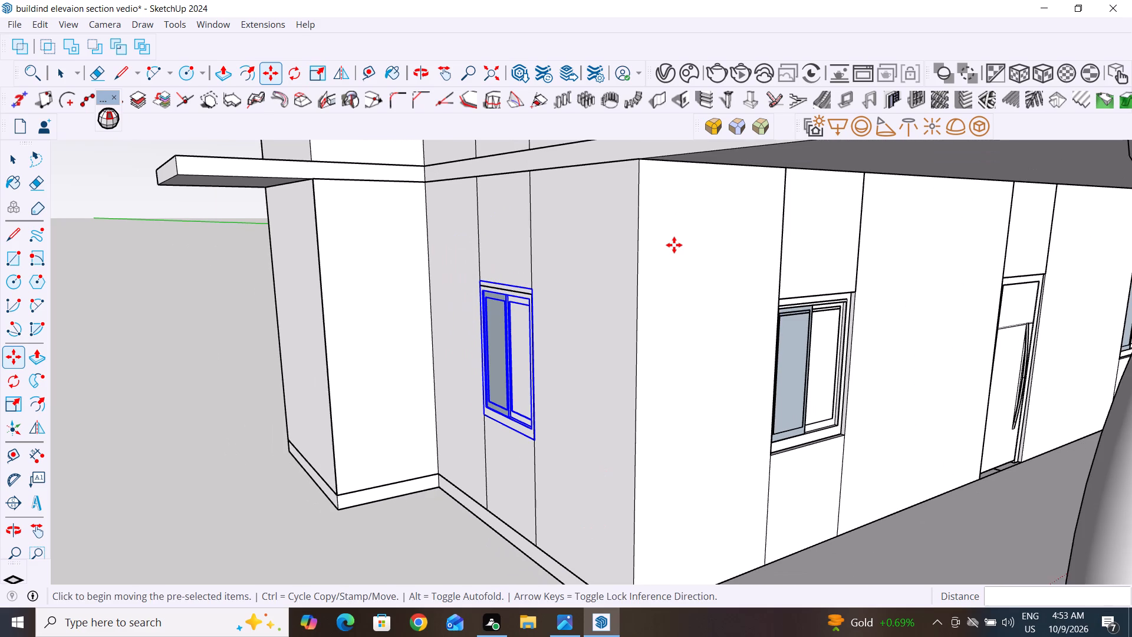
pyautogui.scroll(-2, 614, 428)
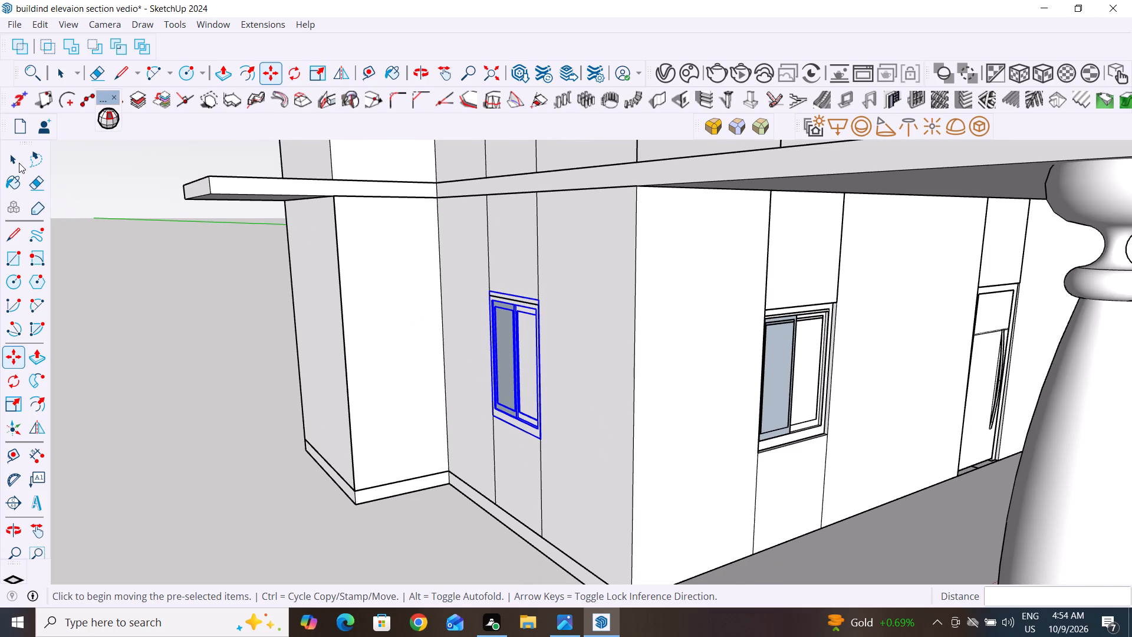
pyautogui.click(17, 161)
pyautogui.click(138, 293)
# Copy the fitted ground-floor side-wall window about 17' 8" along the wall into the empty ground-floor opening beyond the projecting bay.
pyautogui.scroll(-2, 399, 459)
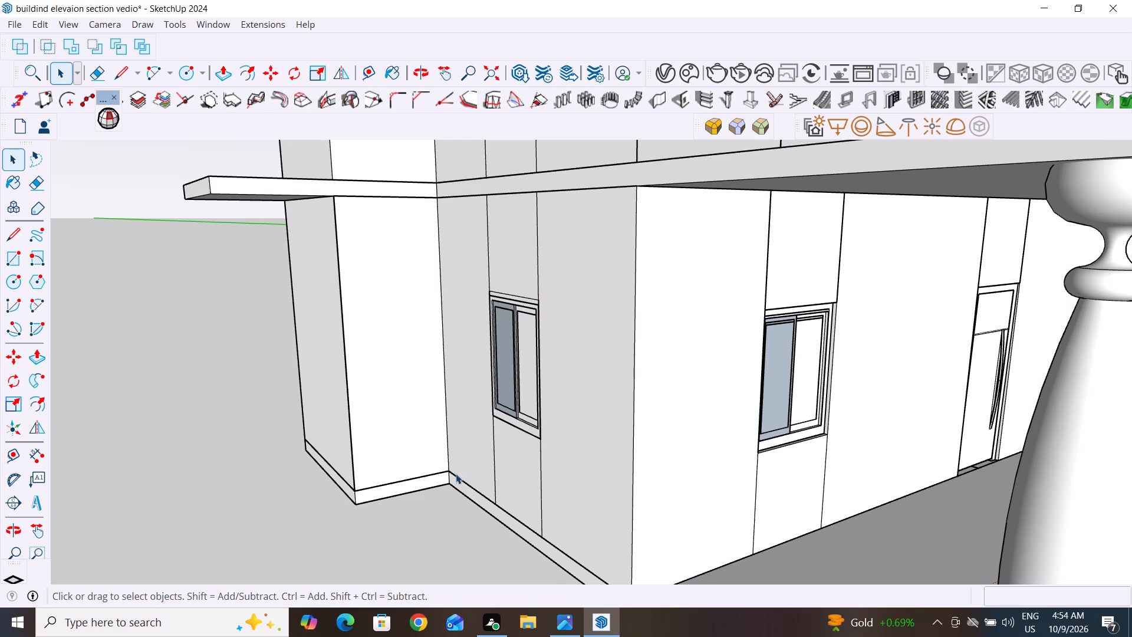
pyautogui.click(496, 426)
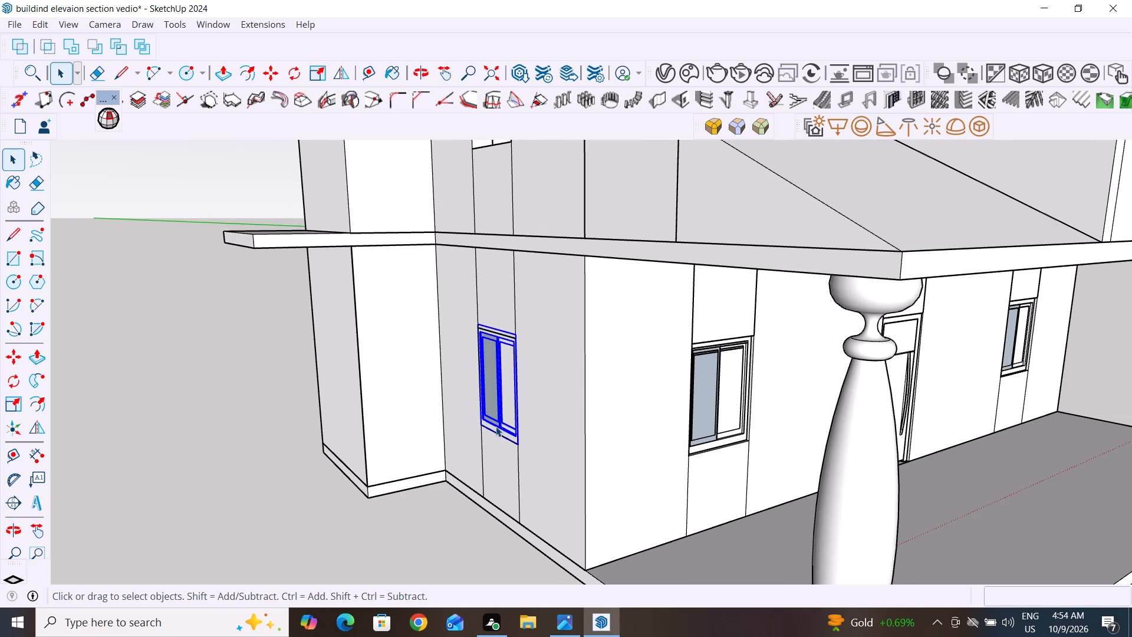
pyautogui.press('m')
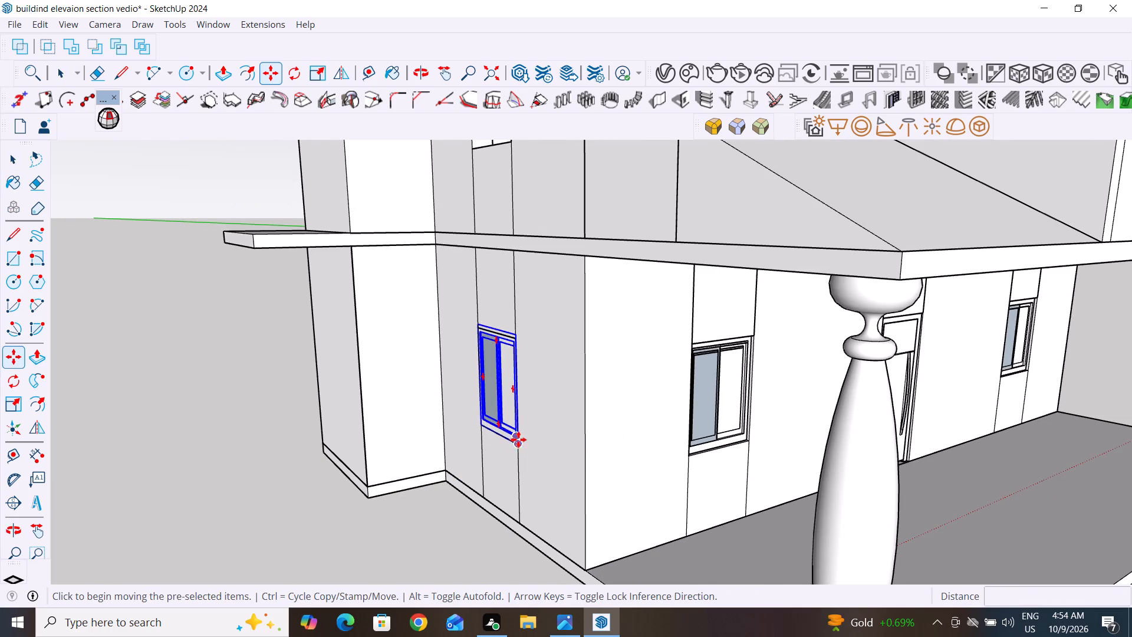
pyautogui.click(520, 444)
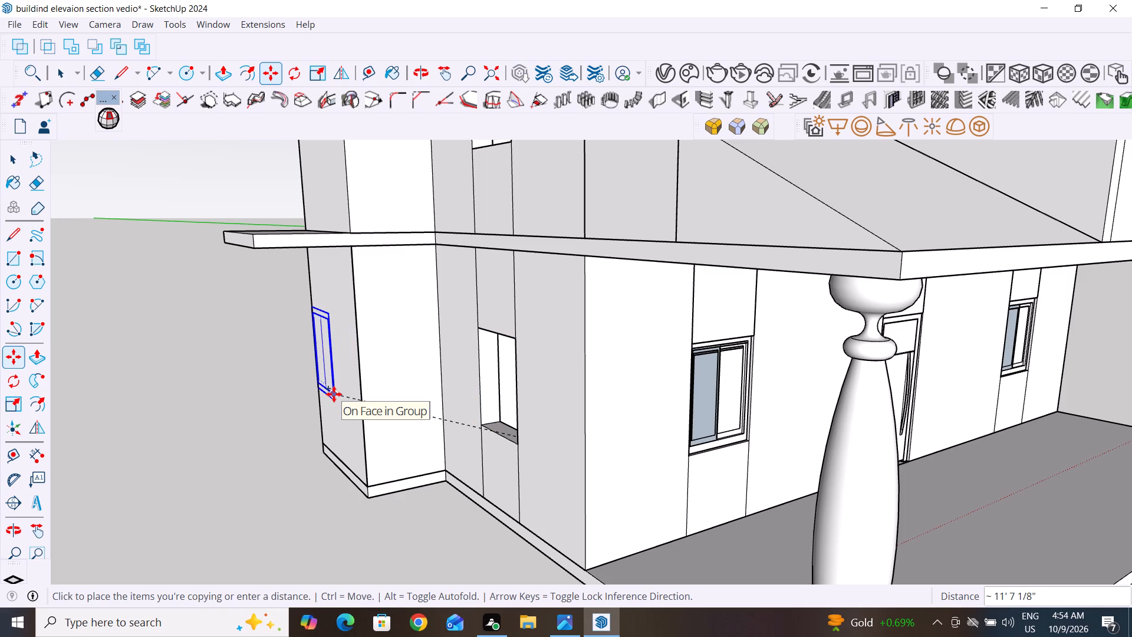
pyautogui.moveTo(222, 390); pyautogui.dragTo(331, 399, button='middle')
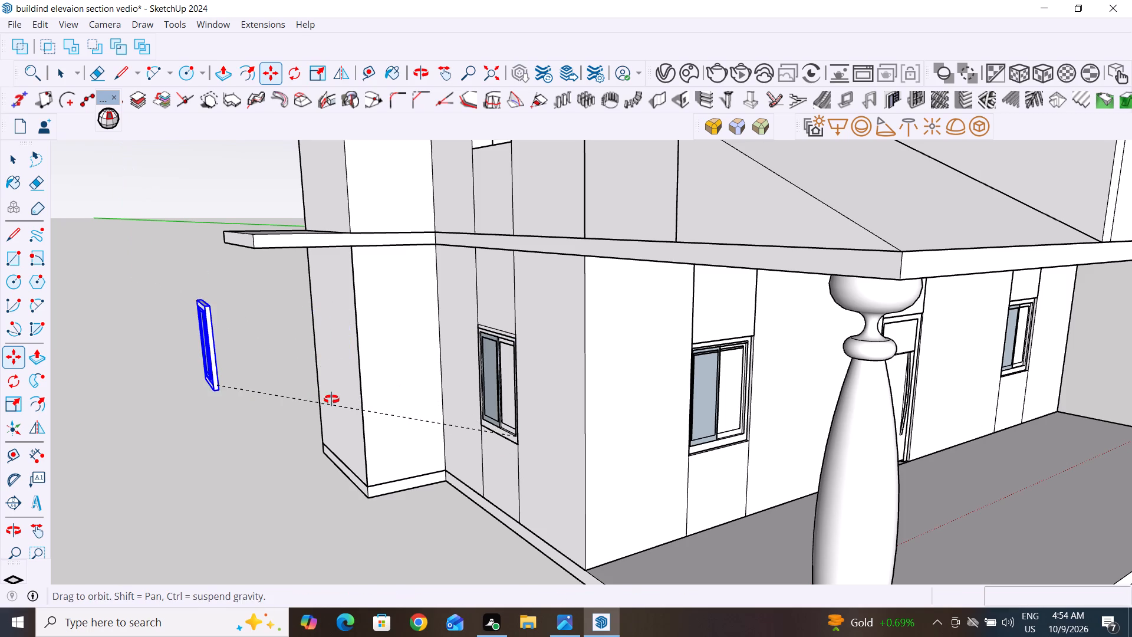
pyautogui.moveTo(331, 399); pyautogui.dragTo(575, 425, button='middle')
pyautogui.scroll(-2, 656, 419)
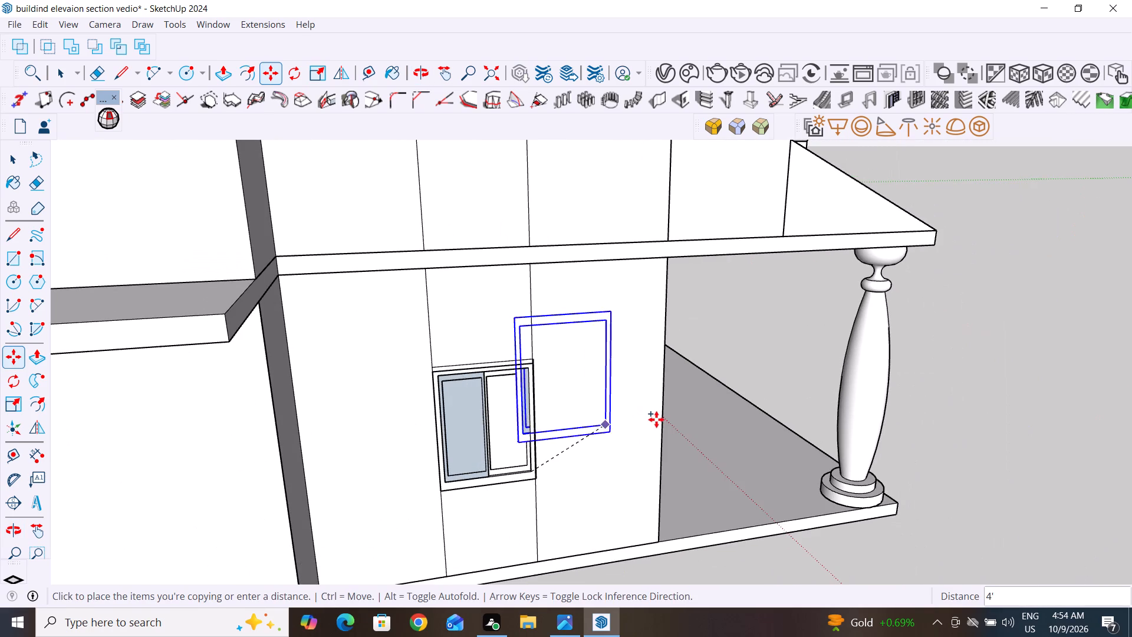
pyautogui.scroll(-8, 656, 419)
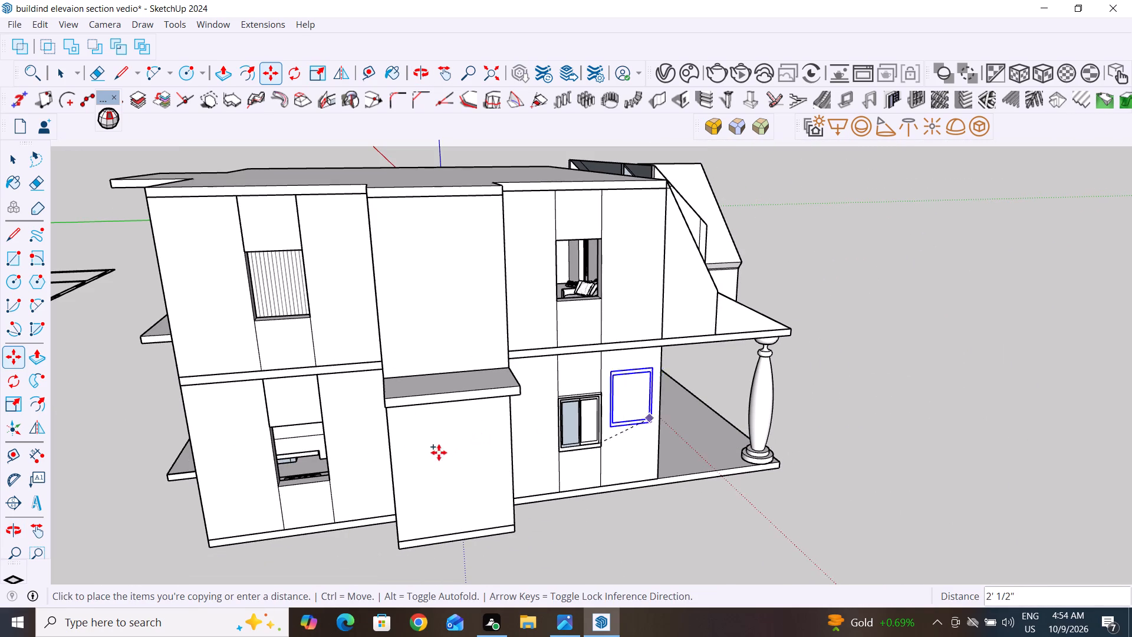
pyautogui.click(331, 477)
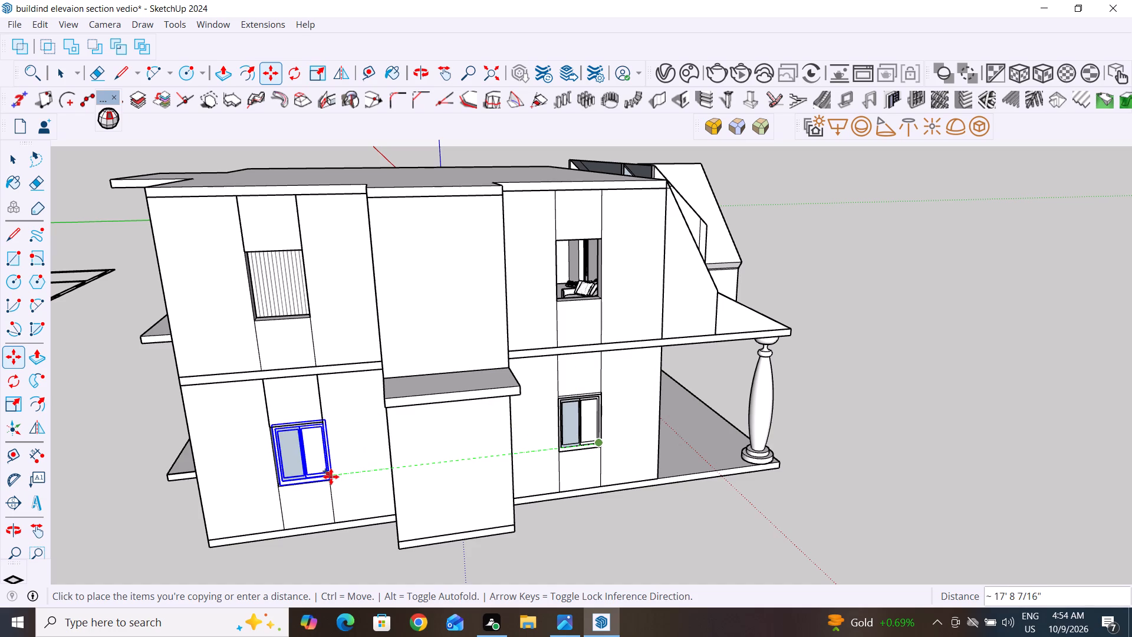
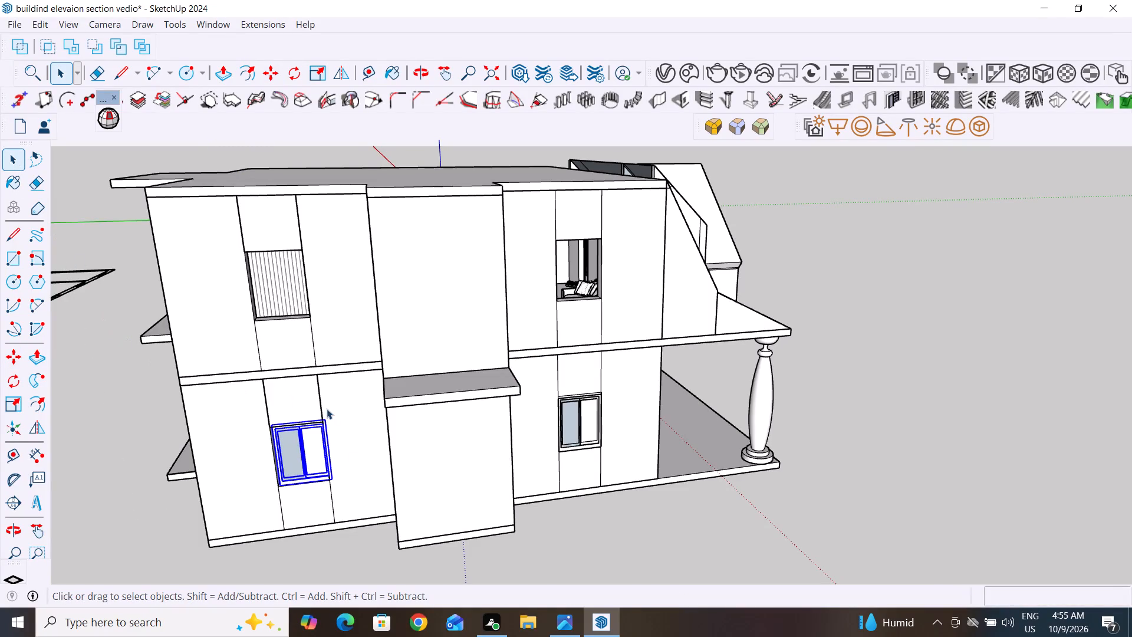
# Copy the ground-floor side-wall window nearest the porch 10' 6" straight up into the empty upper-floor opening above it.
pyautogui.click(125, 452)
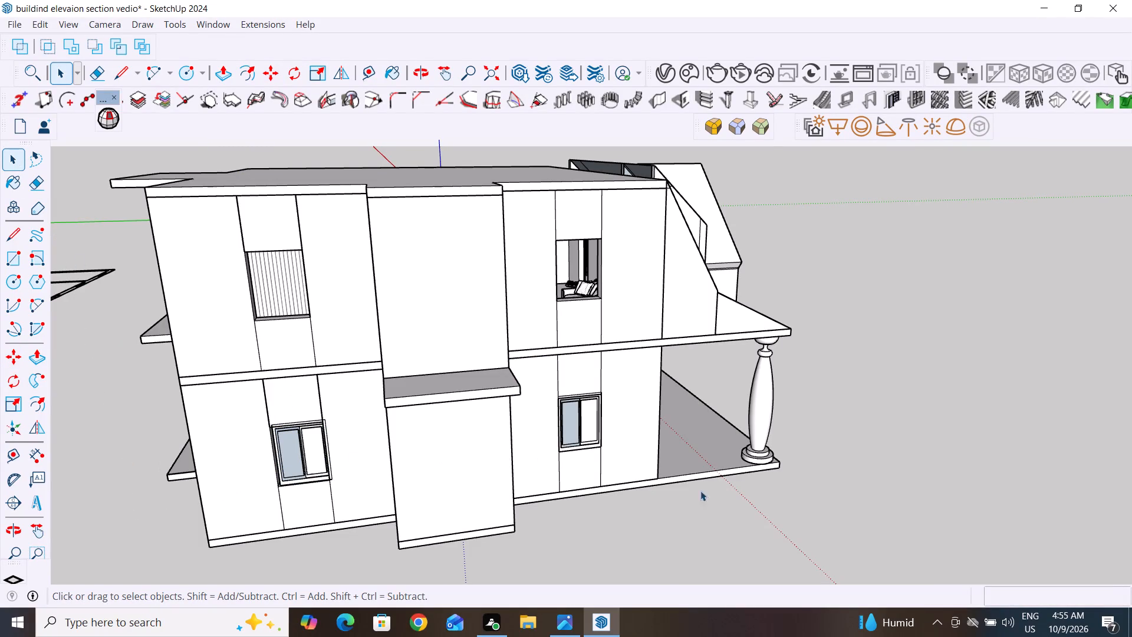
pyautogui.moveTo(906, 431); pyautogui.dragTo(690, 498, button='middle')
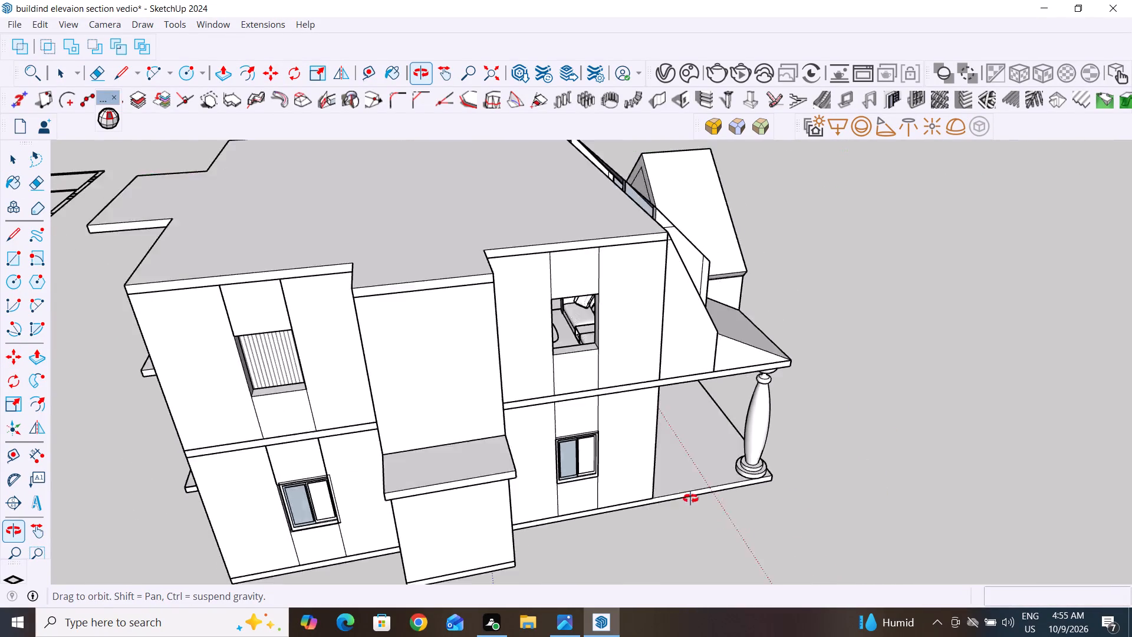
pyautogui.moveTo(690, 498); pyautogui.dragTo(795, 480, button='middle')
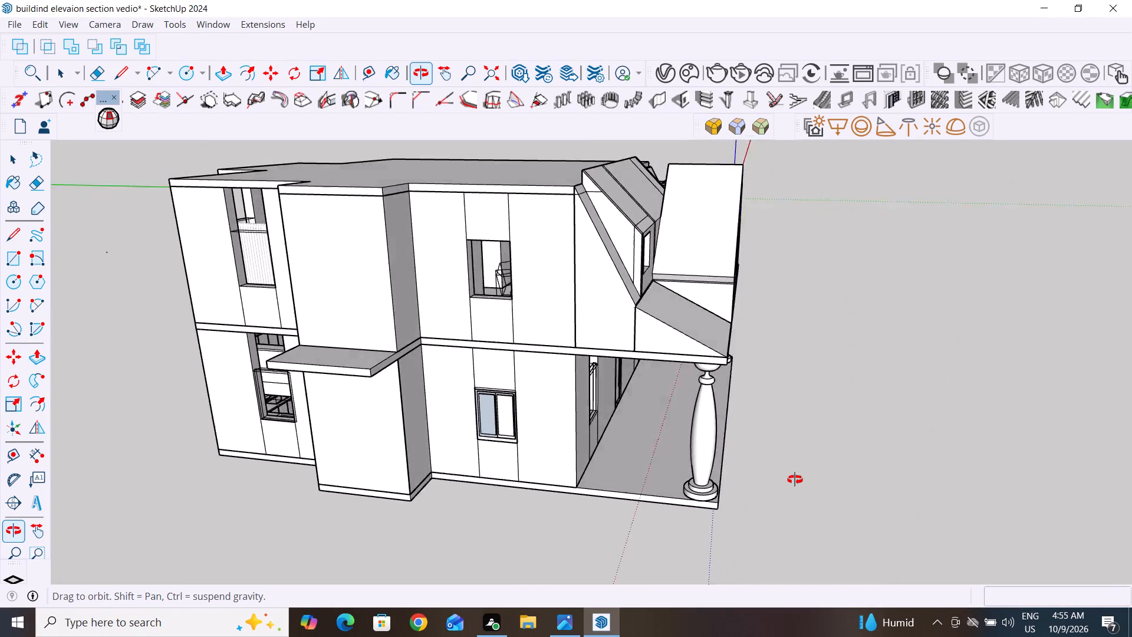
pyautogui.moveTo(795, 480); pyautogui.dragTo(799, 482, button='middle')
pyautogui.scroll(3, 573, 298)
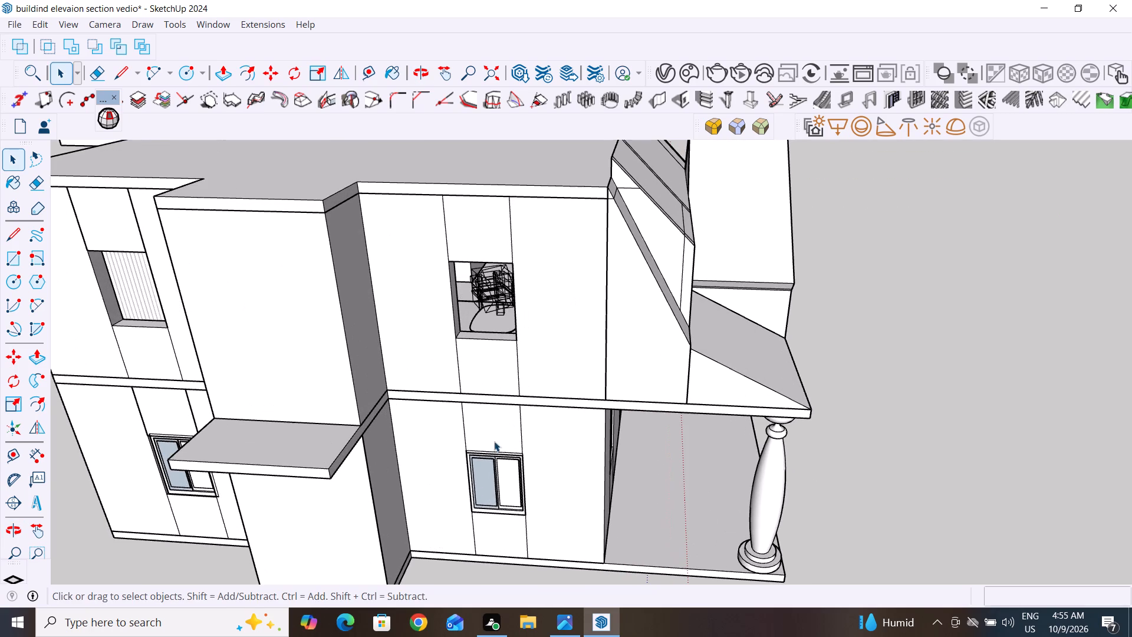
pyautogui.click(508, 507)
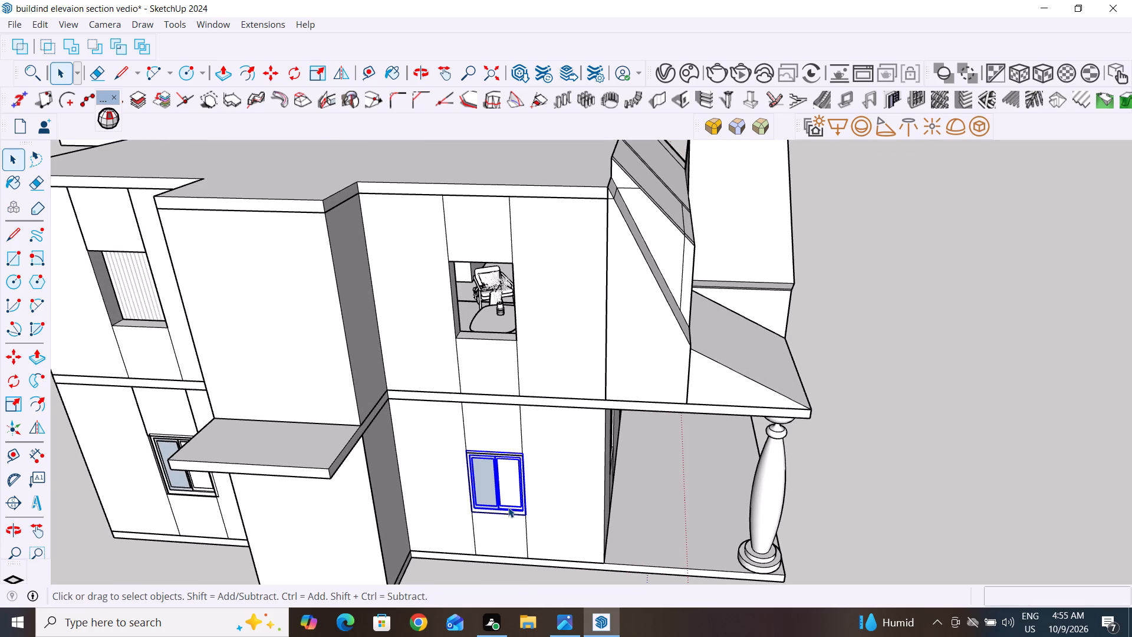
pyautogui.press('m')
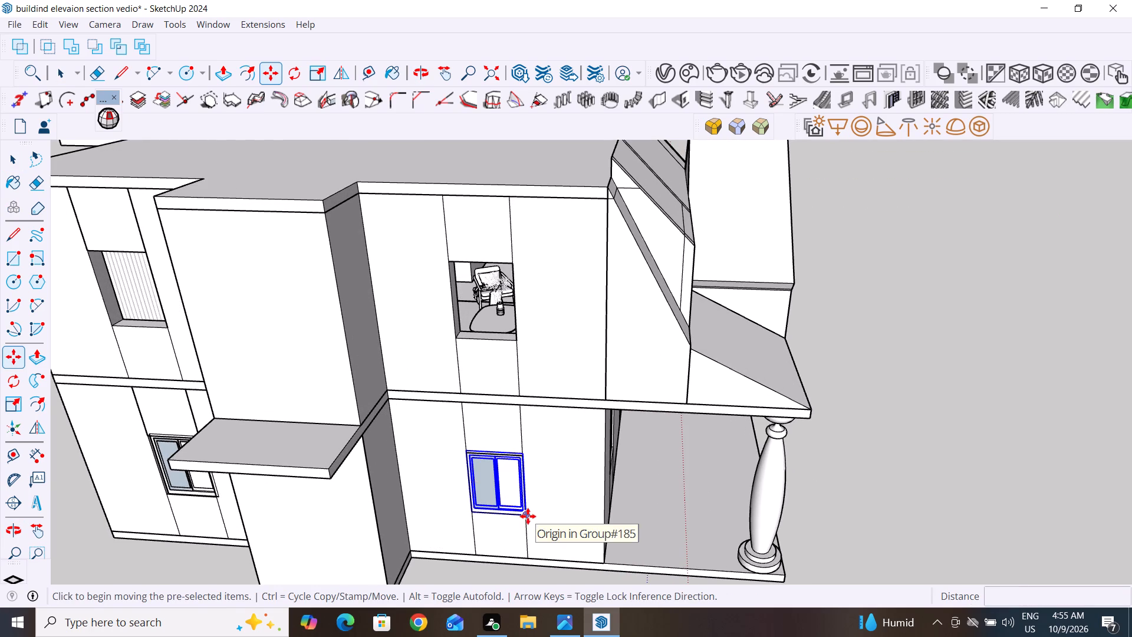
pyautogui.keyDown('ctrl'); pyautogui.click(528, 516); pyautogui.keyUp('ctrl')
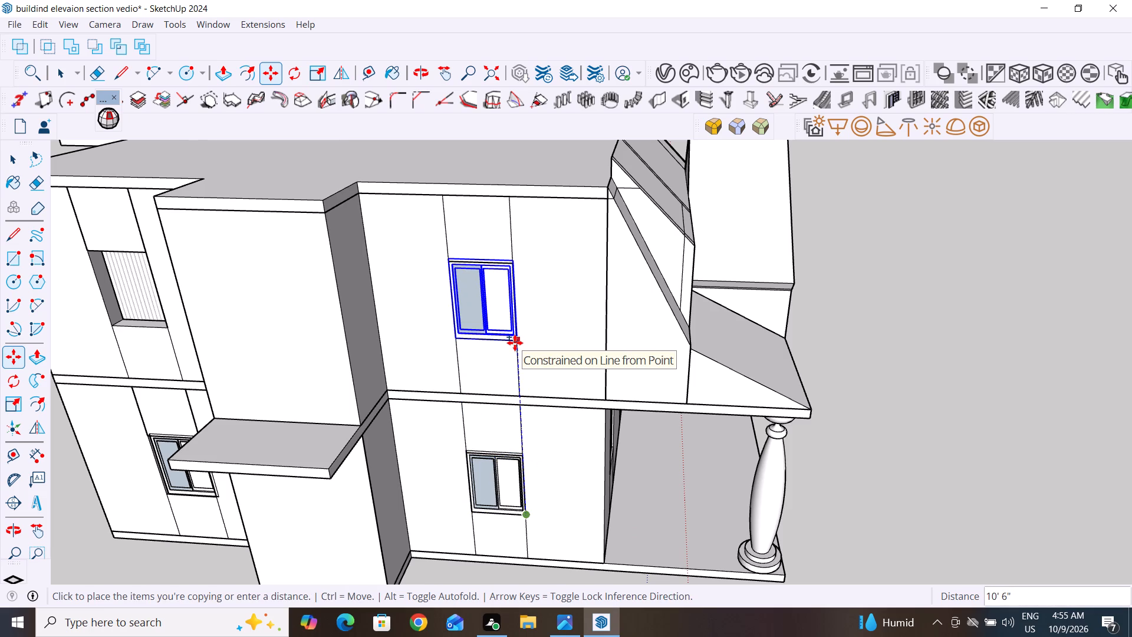
pyautogui.click(515, 340)
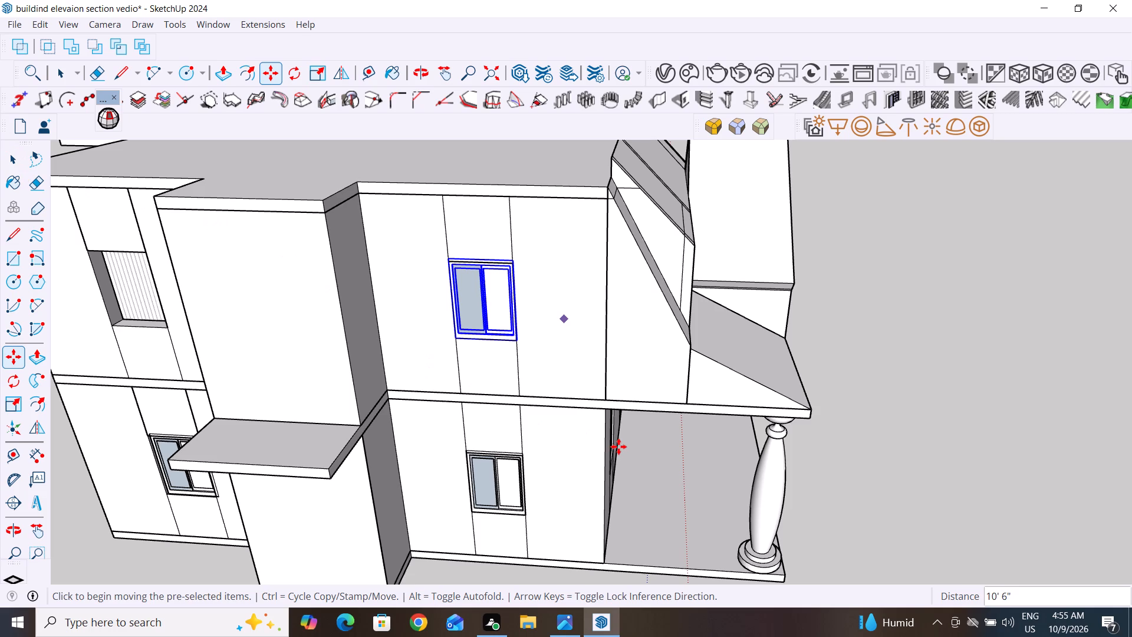
pyautogui.scroll(-2, 618, 446)
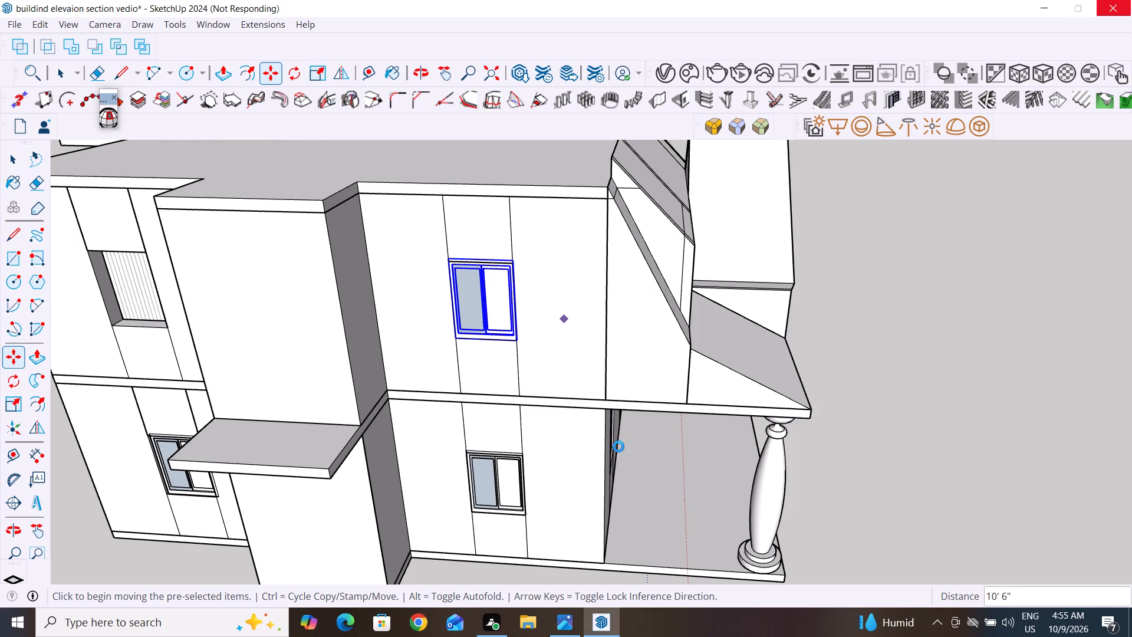
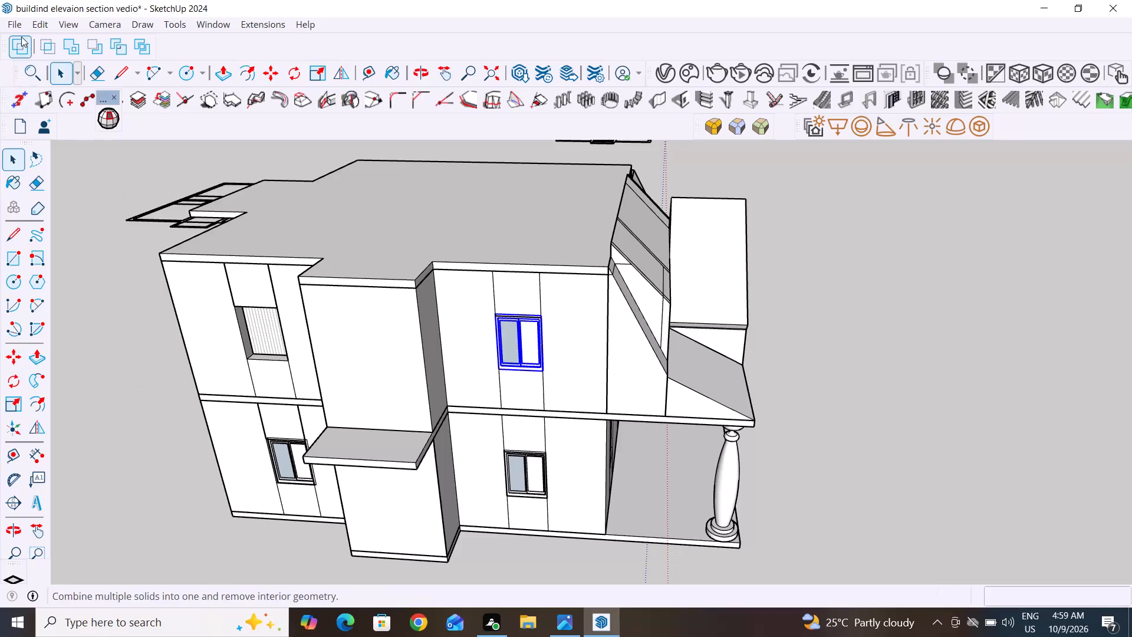
# Save the house model under its existing file name.
pyautogui.click(18, 22)
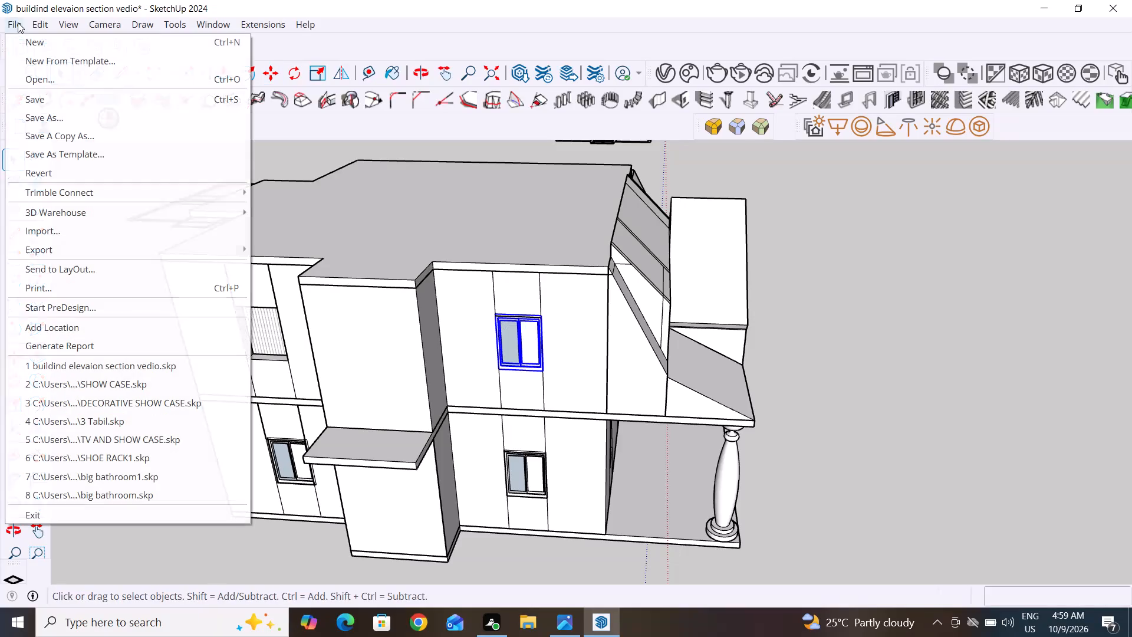
pyautogui.click(23, 102)
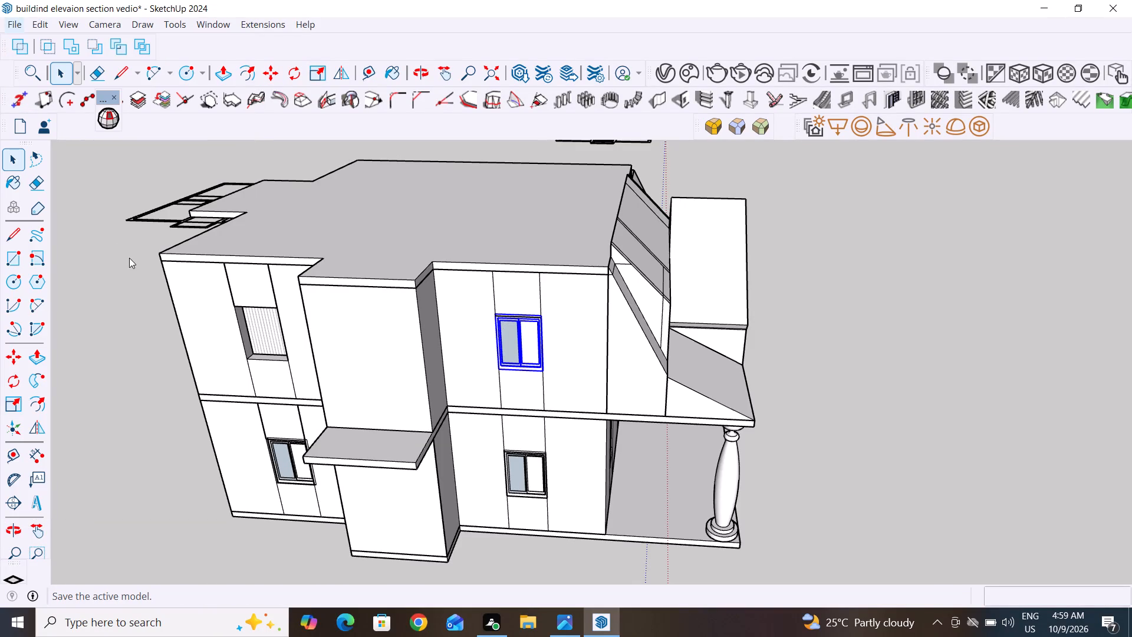
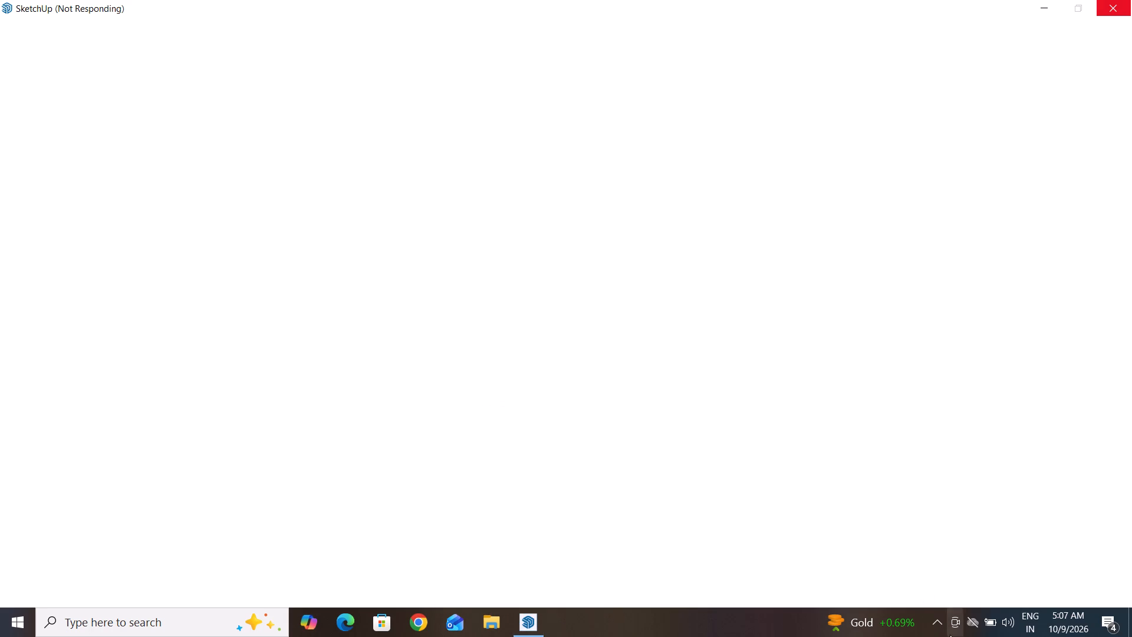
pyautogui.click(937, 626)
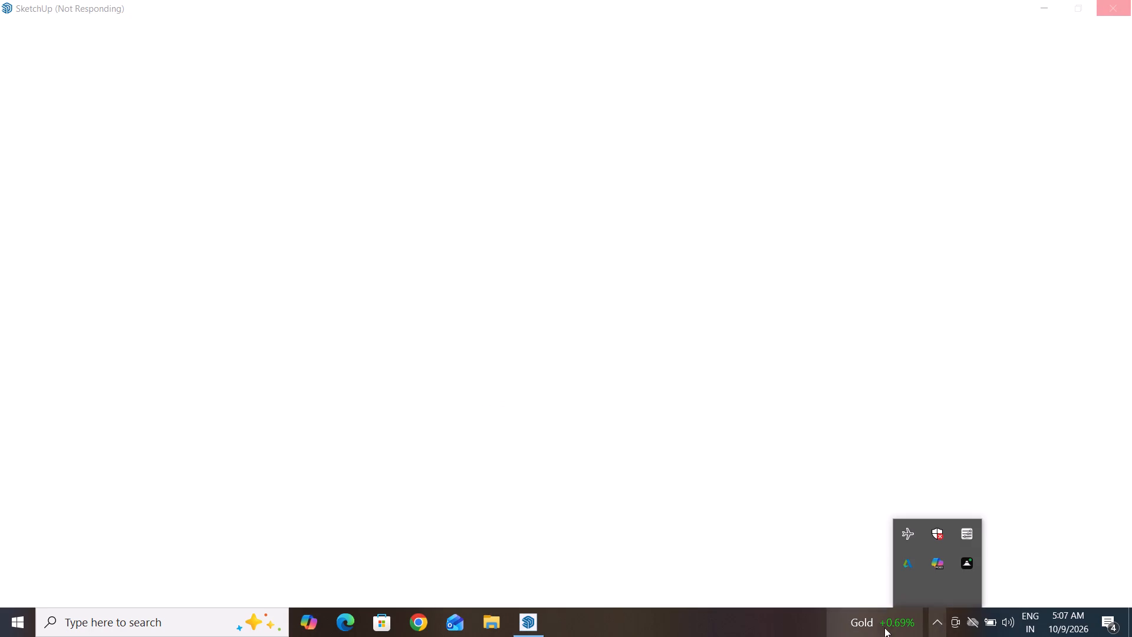
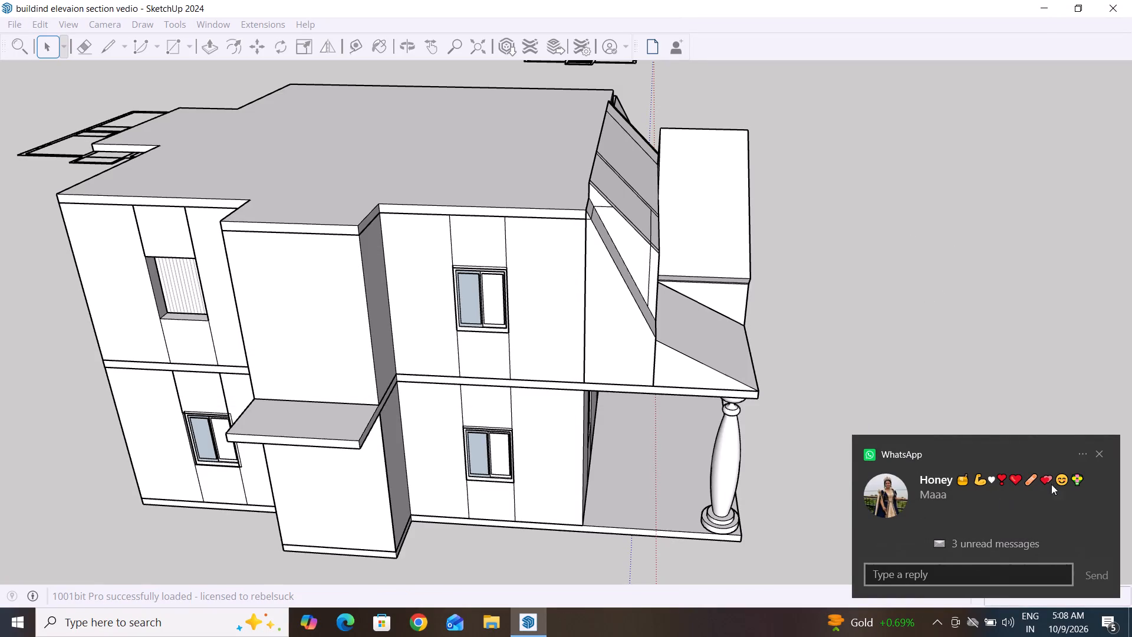
# Dismiss the WhatsApp message notification covering part of the model view.
pyautogui.click(1100, 448)
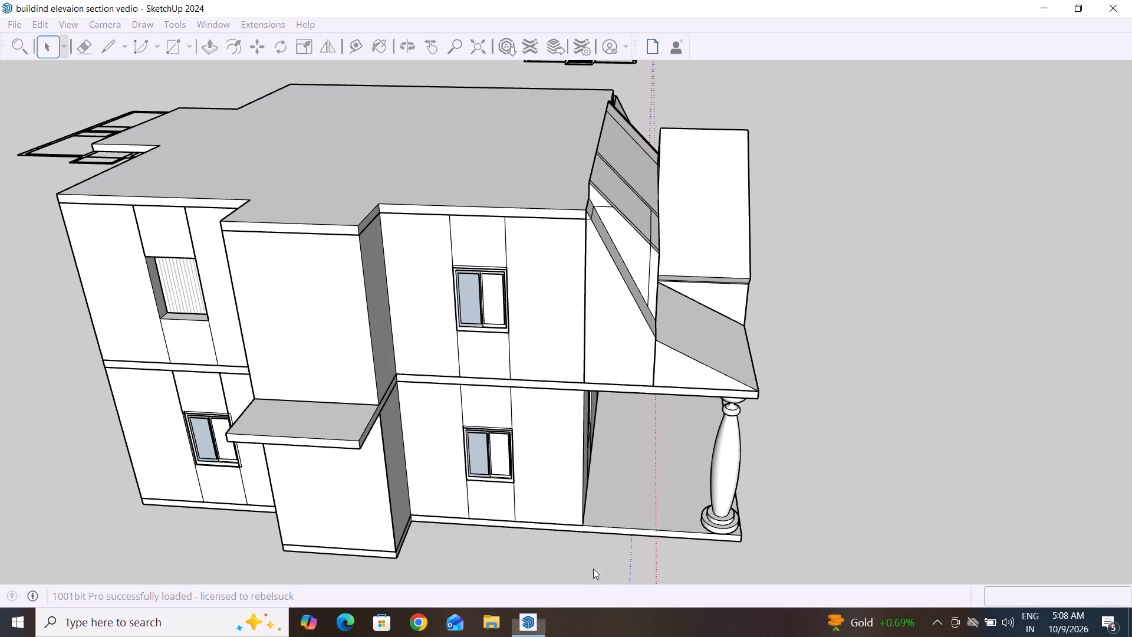
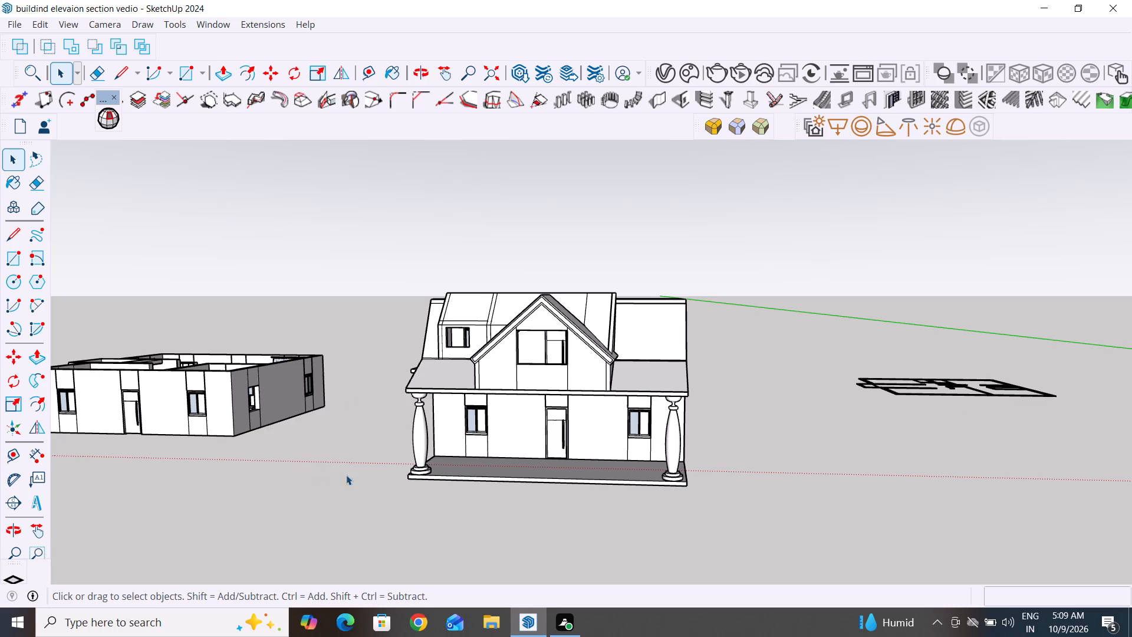
# Dismiss the Windows Security firewall notification covering part of the model view.
pyautogui.moveTo(547, 487); pyautogui.dragTo(799, 554, button='middle')
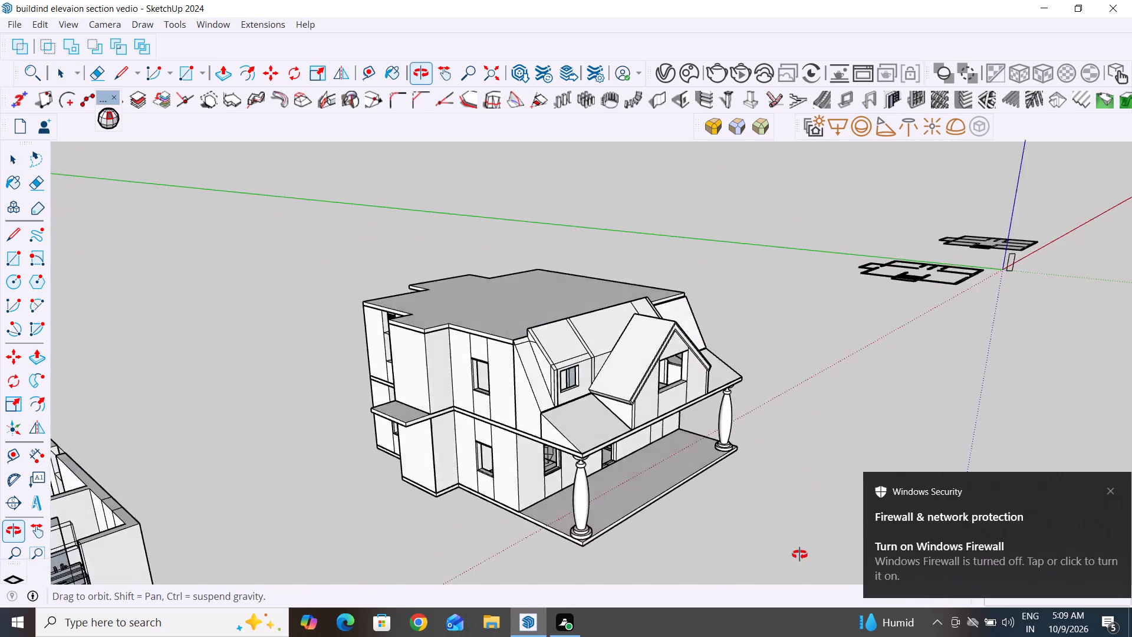
pyautogui.moveTo(799, 554); pyautogui.dragTo(764, 553, button='middle')
pyautogui.click(1100, 491)
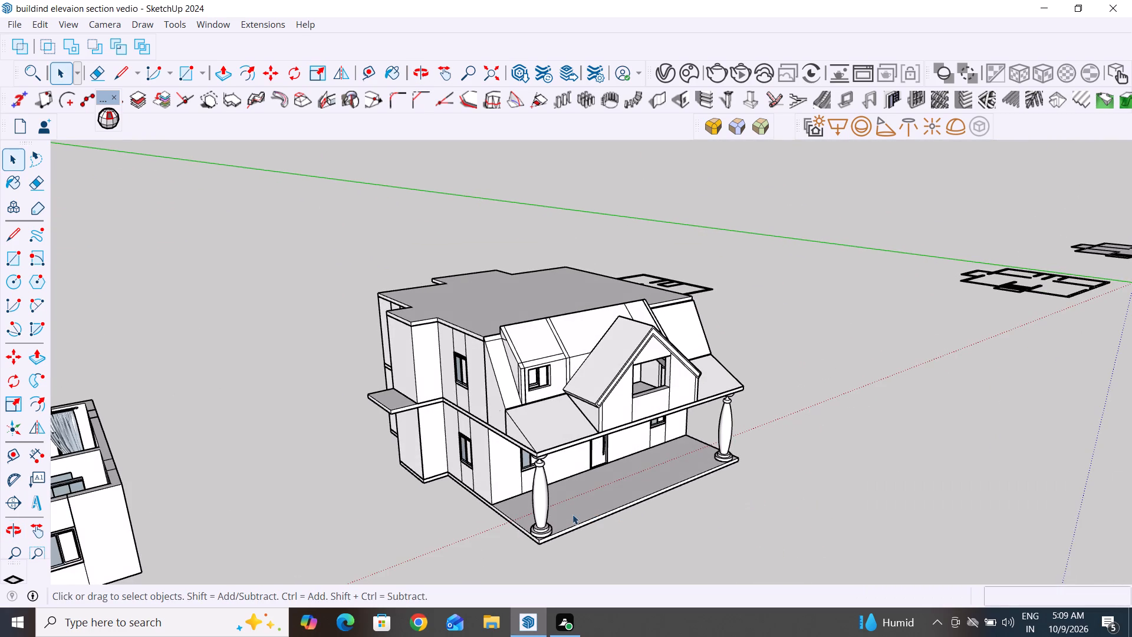
# Move the rear ground-floor side-wall window about 1 13/16" so its lower corner meets the corner of its opening.
pyautogui.scroll(-4, 572, 514)
pyautogui.moveTo(572, 514); pyautogui.dragTo(745, 512, button='middle')
pyautogui.scroll(8, 430, 479)
pyautogui.moveTo(466, 464); pyautogui.dragTo(549, 494, button='middle')
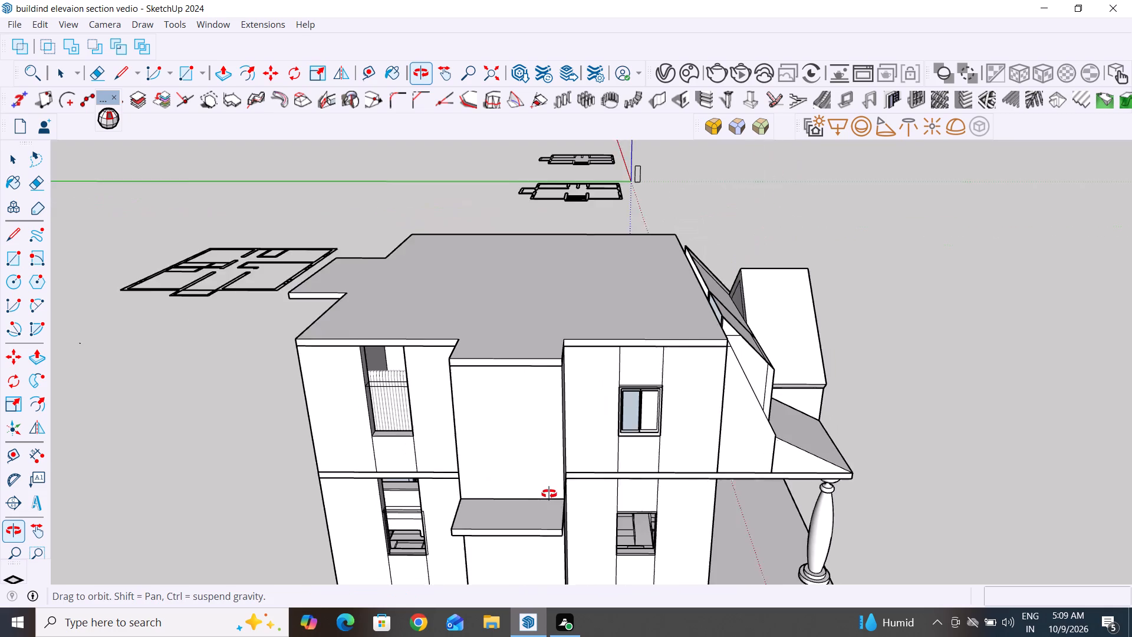
pyautogui.moveTo(549, 494); pyautogui.dragTo(550, 495, button='middle')
pyautogui.scroll(4, 504, 506)
pyautogui.click(375, 564)
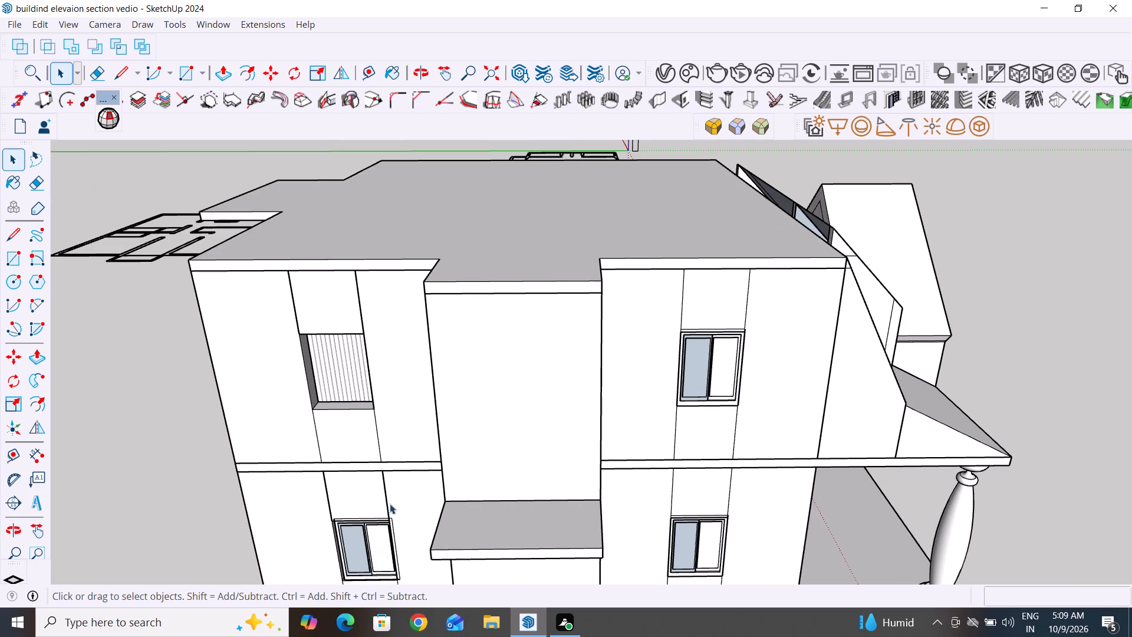
pyautogui.scroll(-9, 448, 411)
pyautogui.scroll(2, 405, 534)
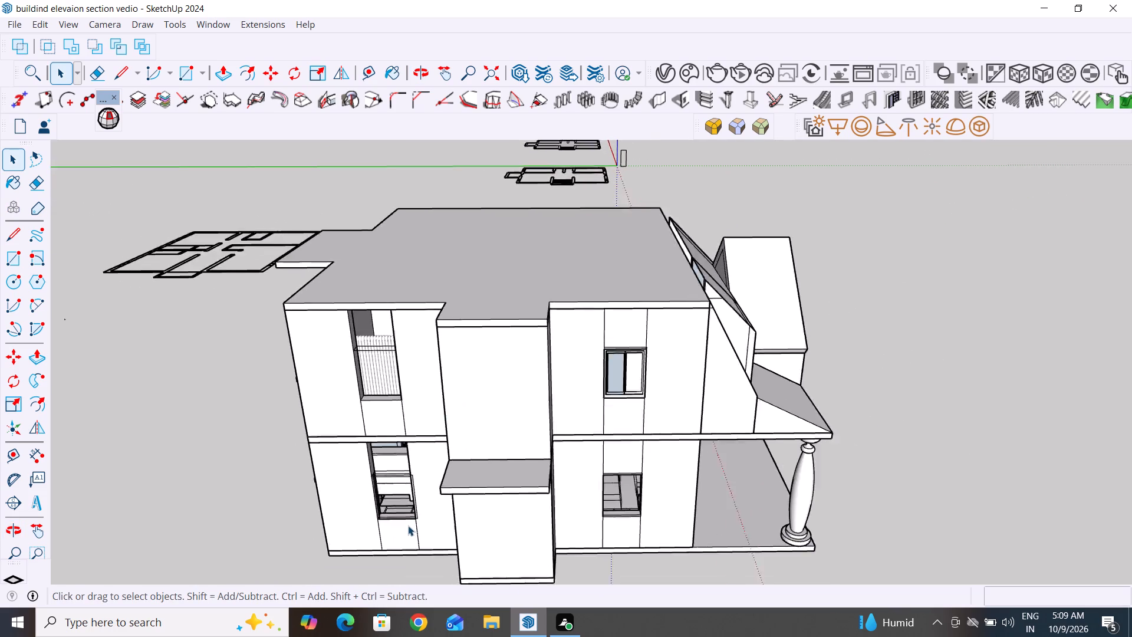
pyautogui.scroll(14, 408, 526)
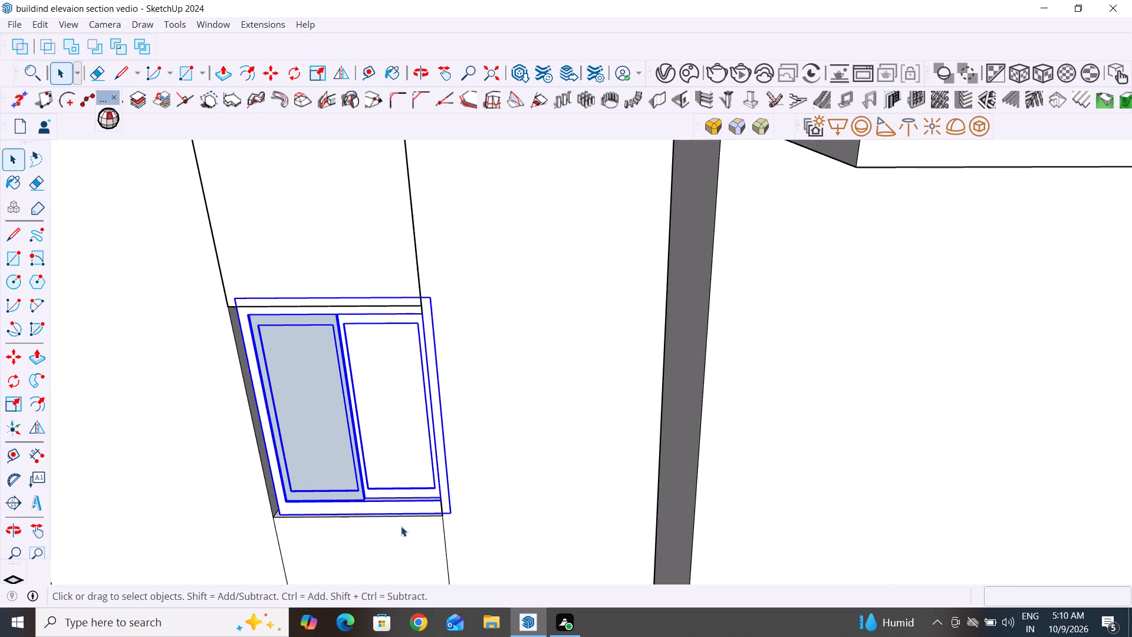
pyautogui.press('m')
pyautogui.click(450, 511)
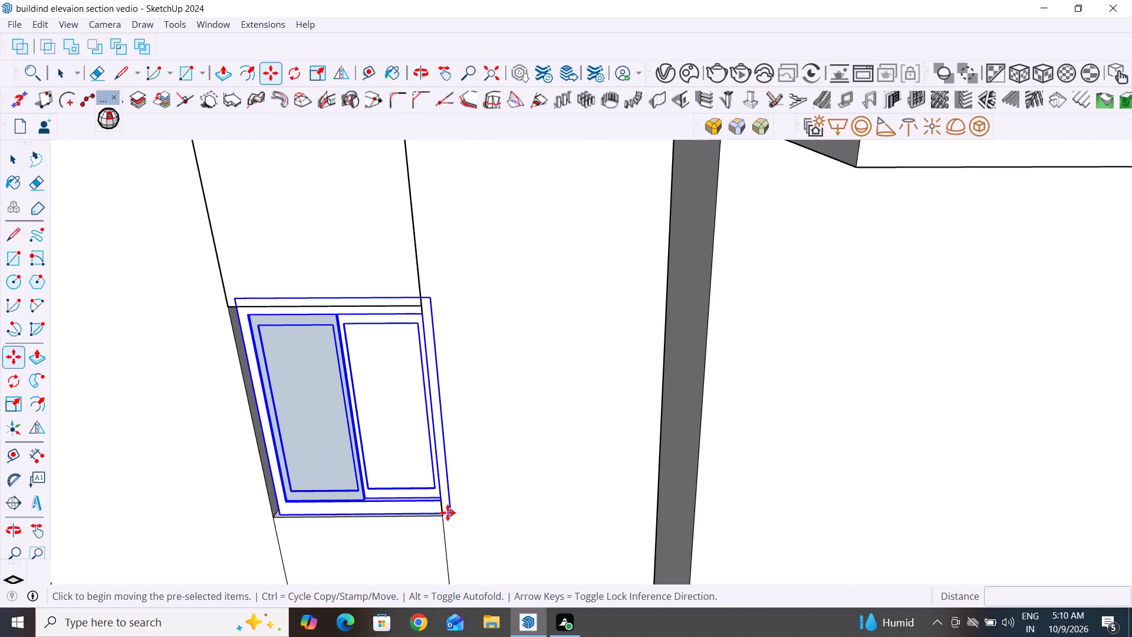
pyautogui.click(442, 516)
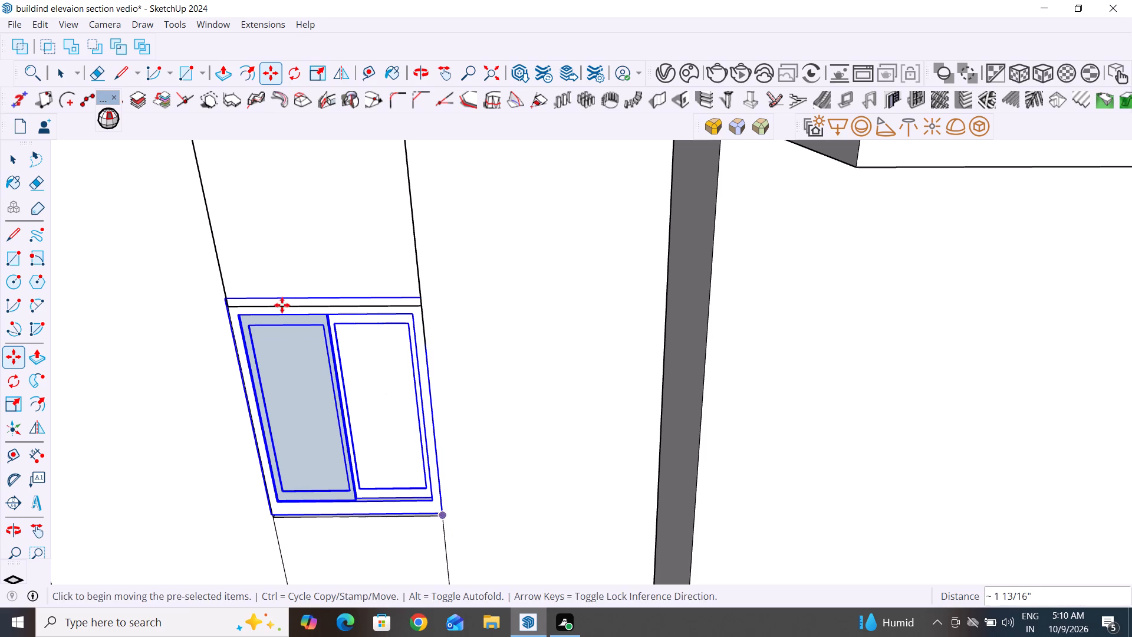
# Scale the rear ground-floor window's height by about 0.97 to match the top edge of its opening.
pyautogui.press('s')
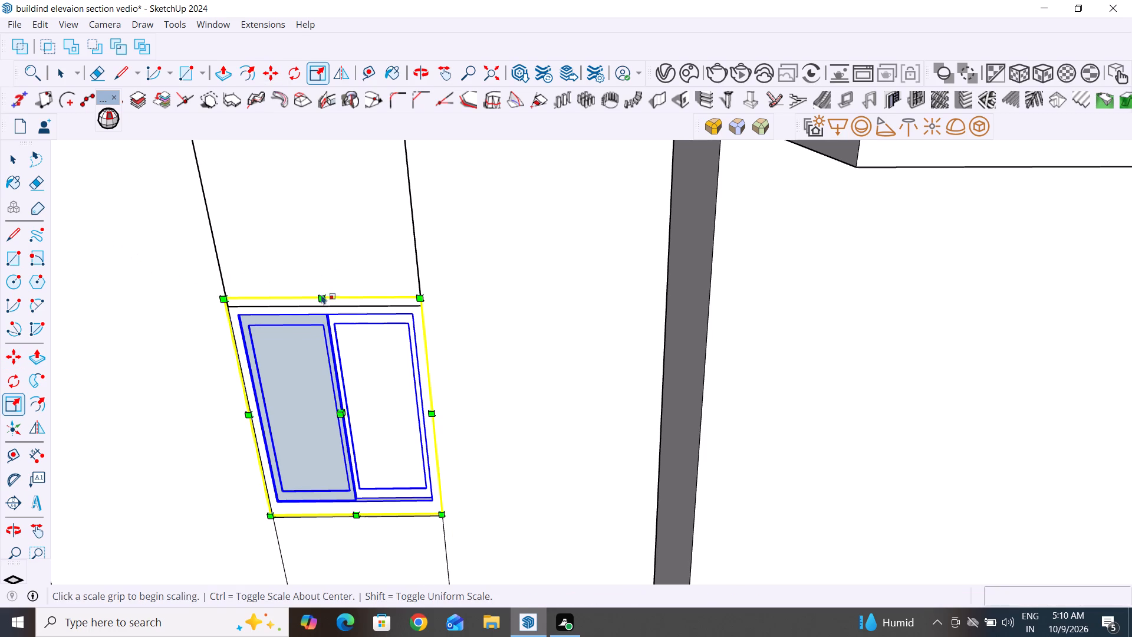
pyautogui.click(321, 297)
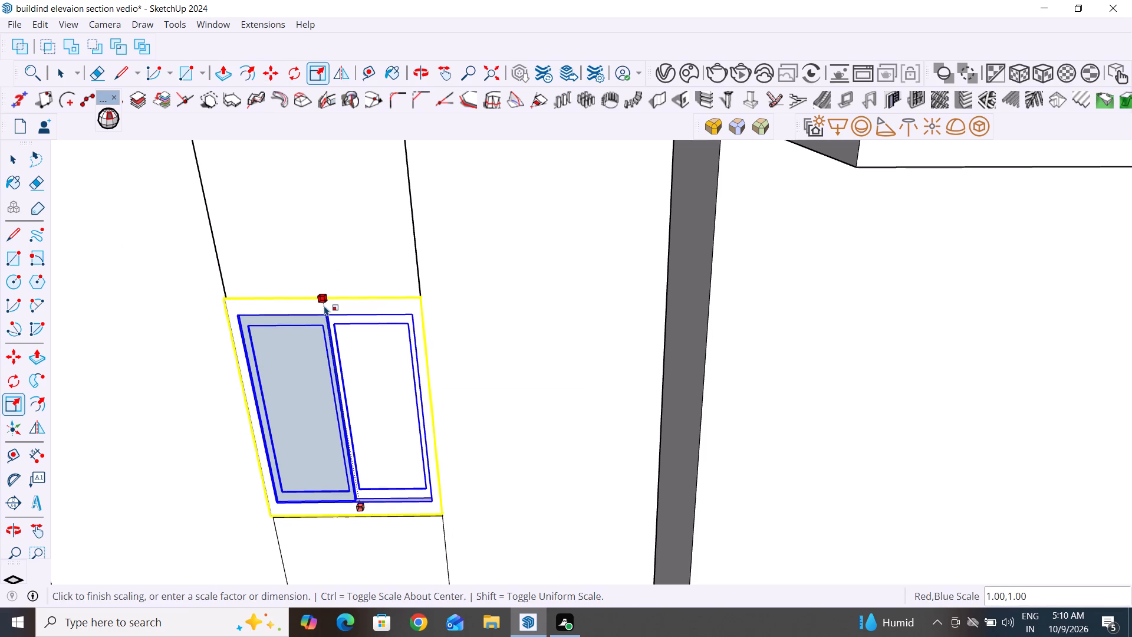
pyautogui.click(324, 306)
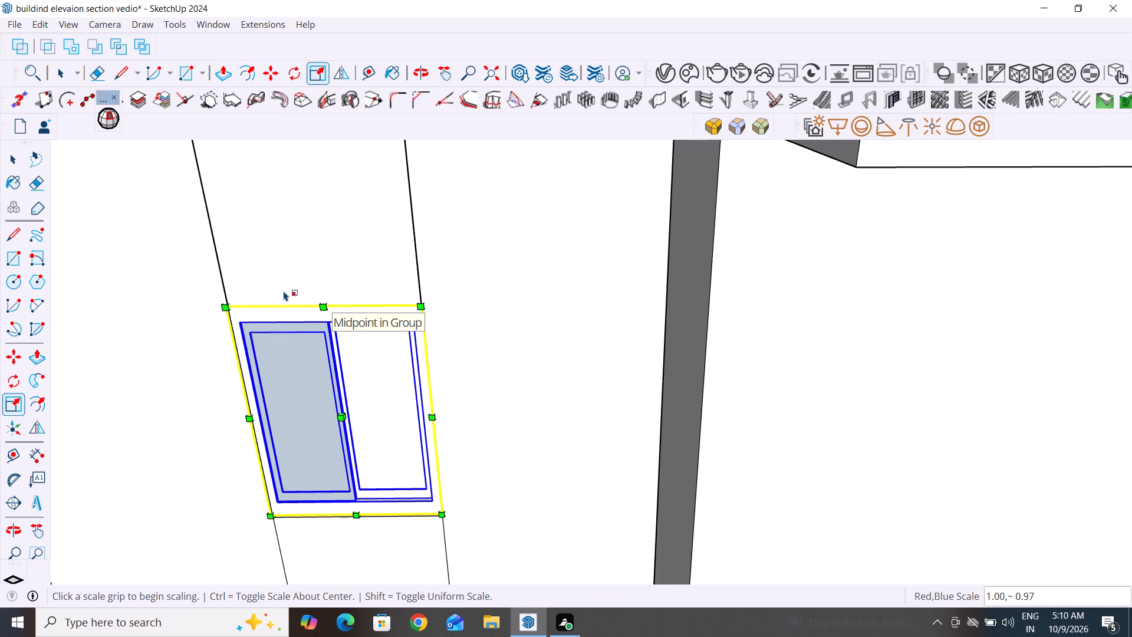
pyautogui.click(12, 156)
# Move the rear ground-floor window 11/16" so its bottom corner sits on the opening's sill corner.
pyautogui.scroll(-4, 430, 438)
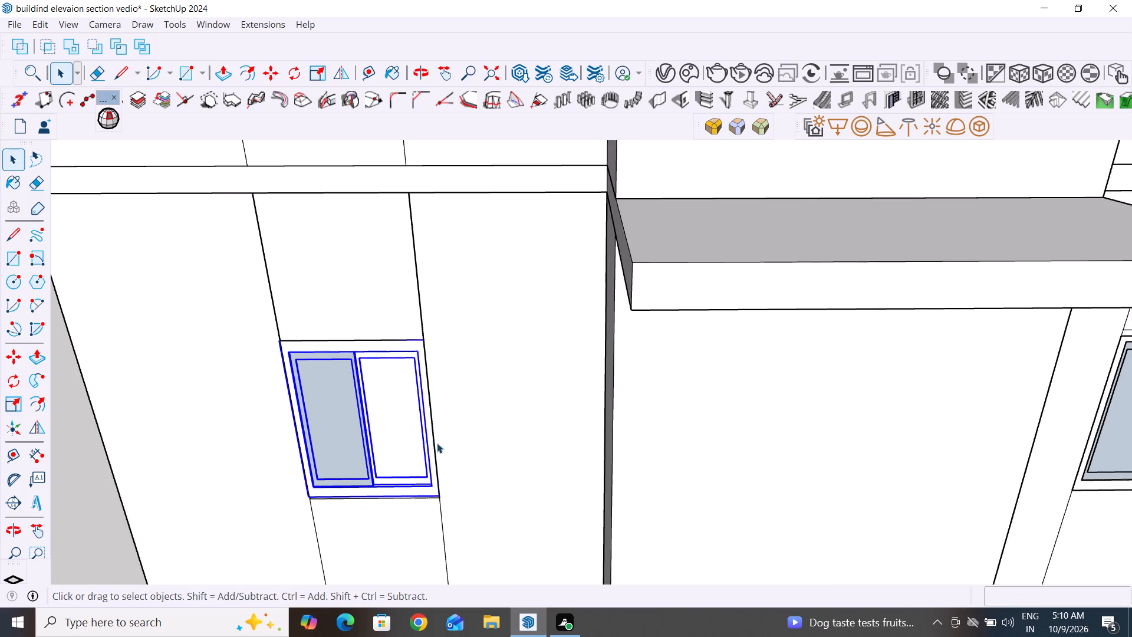
pyautogui.moveTo(413, 504); pyautogui.dragTo(421, 294, button='middle')
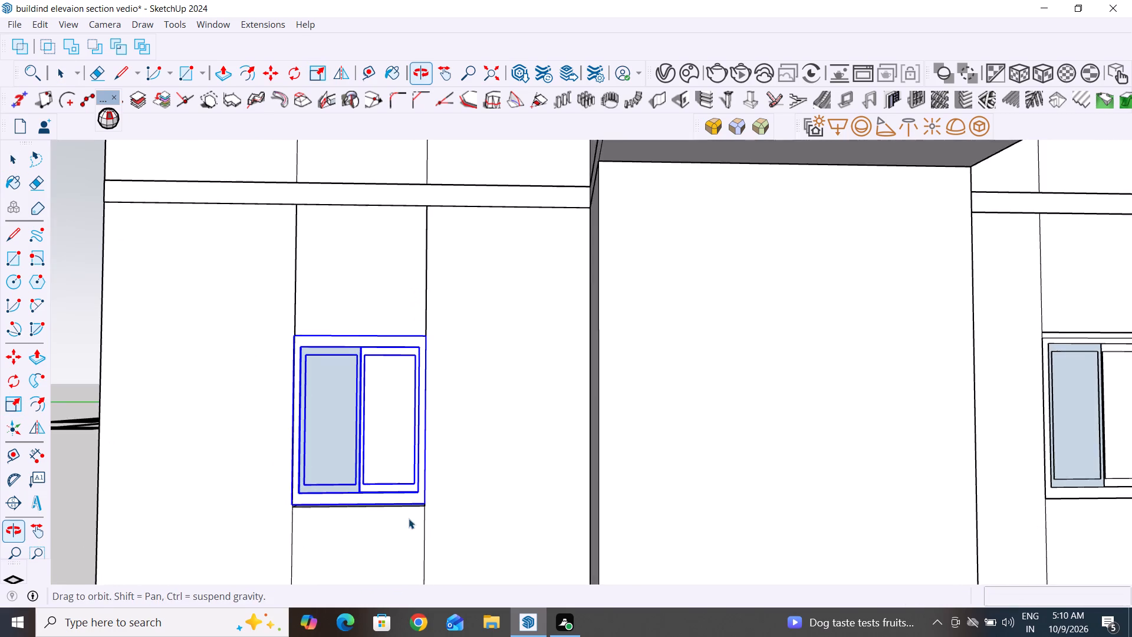
pyautogui.scroll(9, 409, 518)
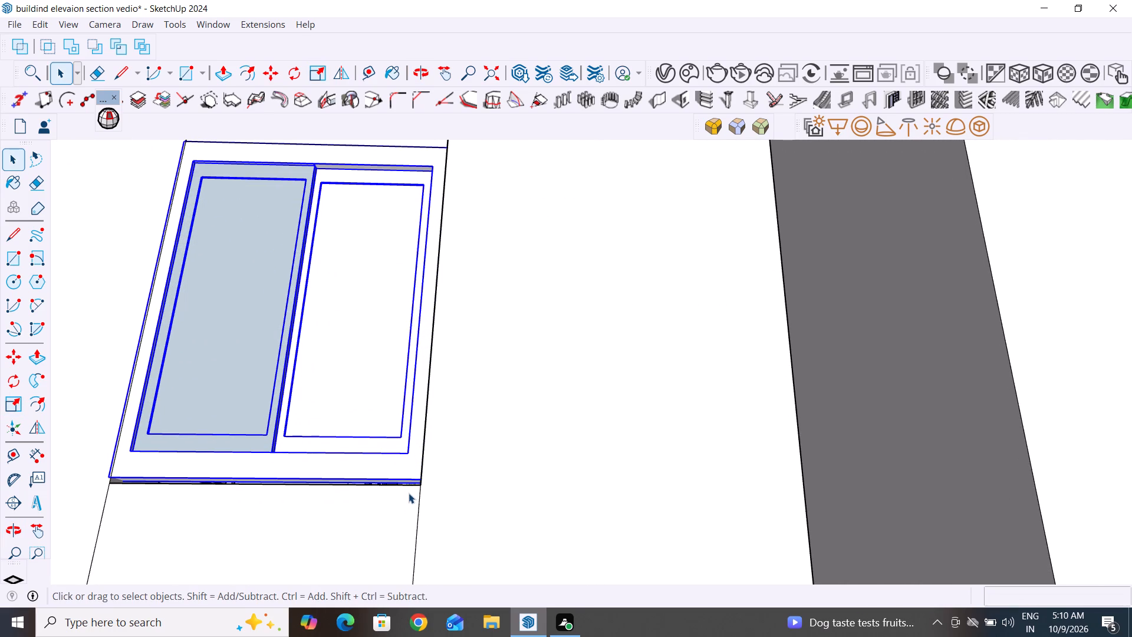
pyautogui.press('s')
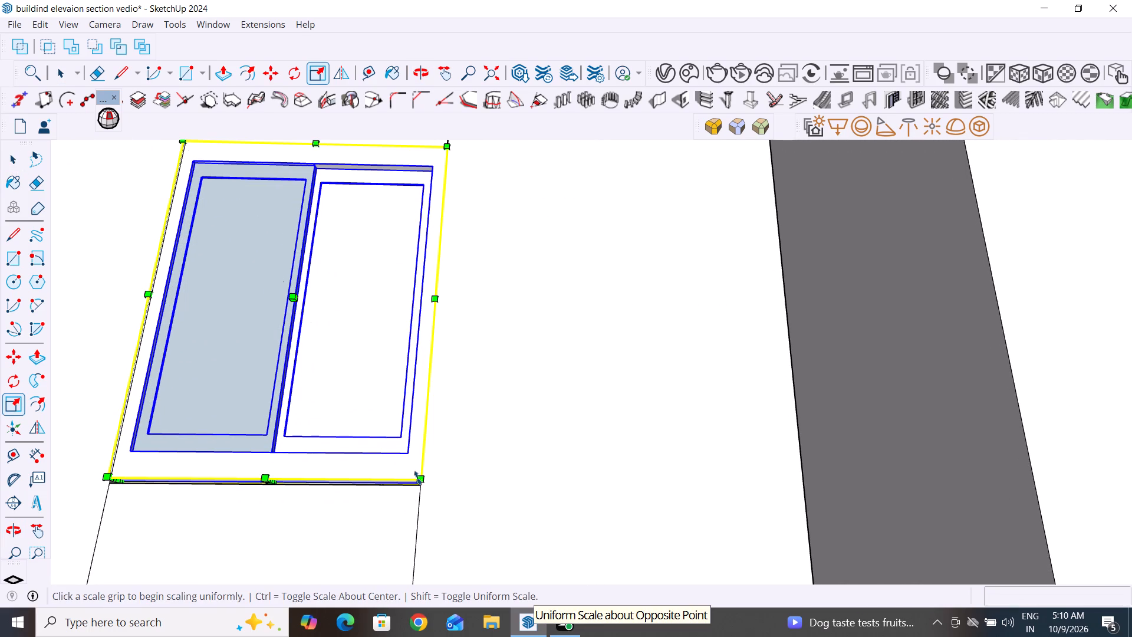
pyautogui.press('m')
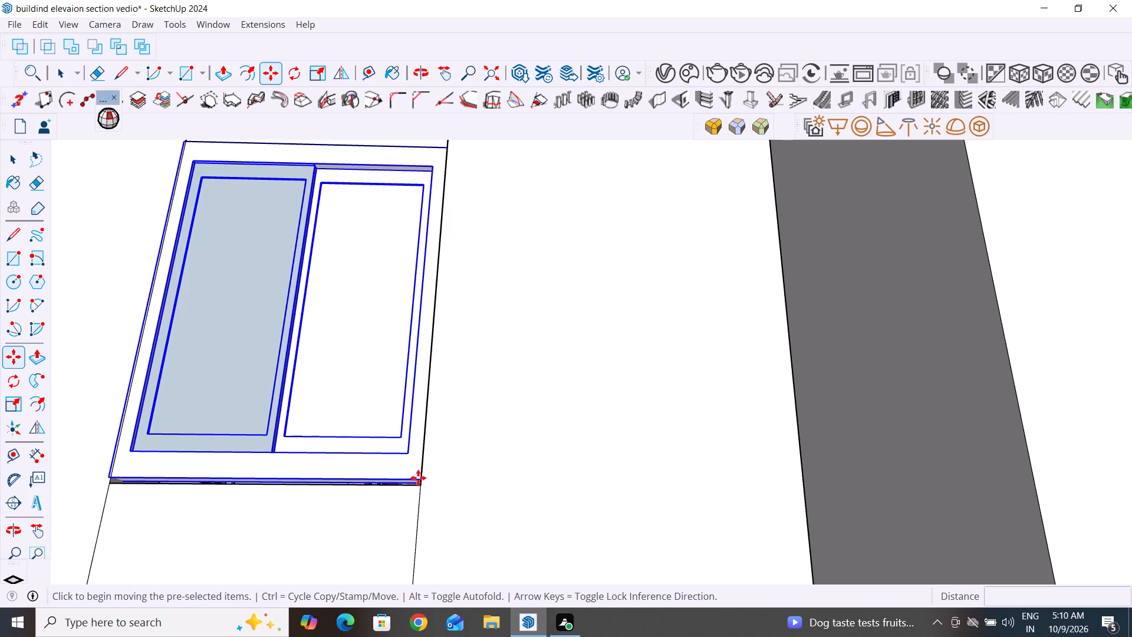
pyautogui.click(418, 475)
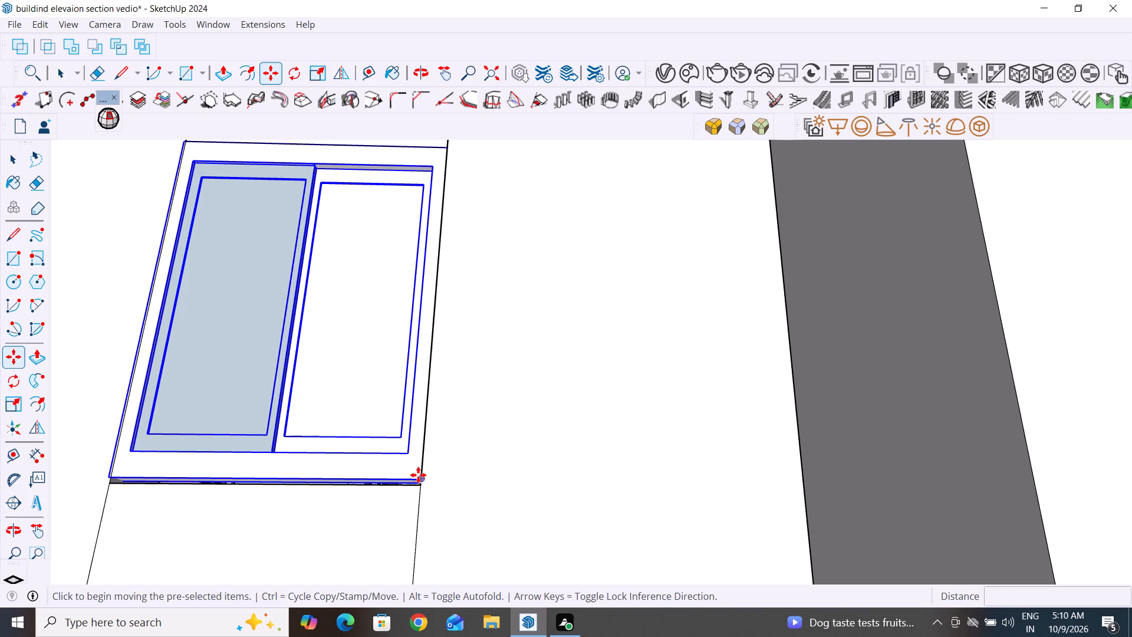
pyautogui.click(419, 484)
# Scale the rear ground-floor window upward from its top edge to close the gap at the head of the opening.
pyautogui.moveTo(465, 492); pyautogui.dragTo(472, 517, button='middle')
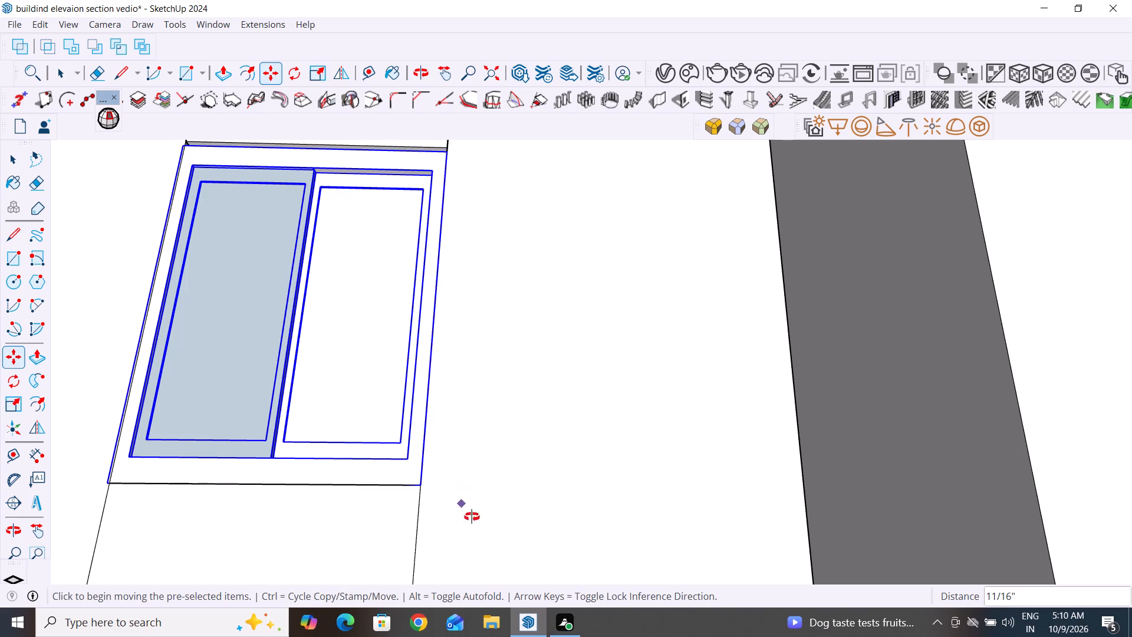
pyautogui.moveTo(472, 517); pyautogui.dragTo(481, 582, button='middle')
pyautogui.scroll(-2, 481, 580)
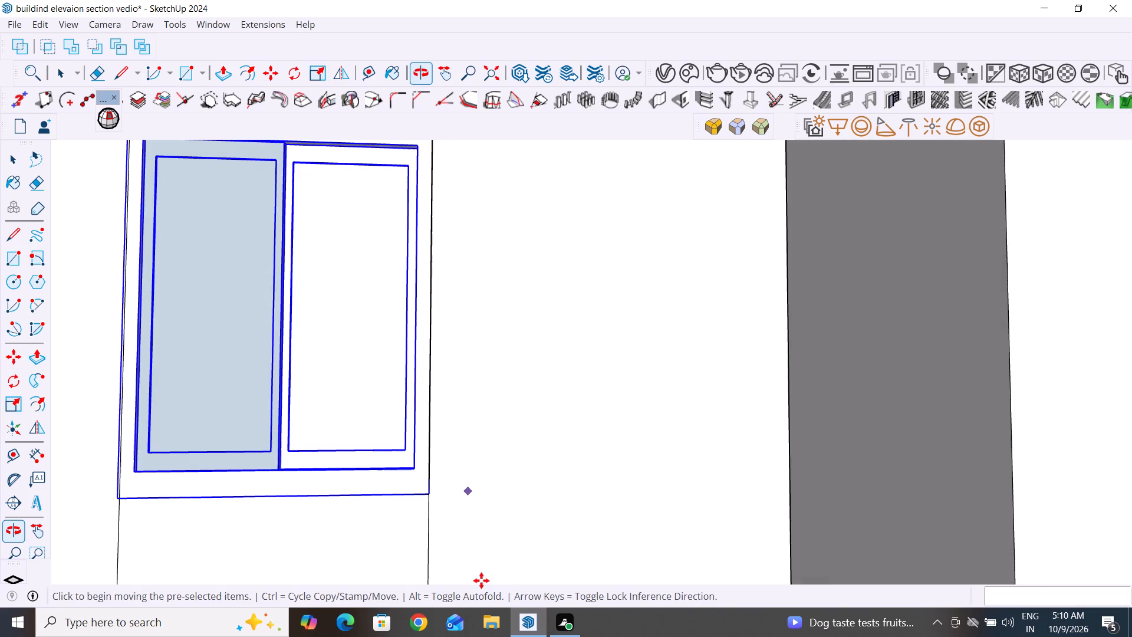
pyautogui.scroll(-6, 481, 580)
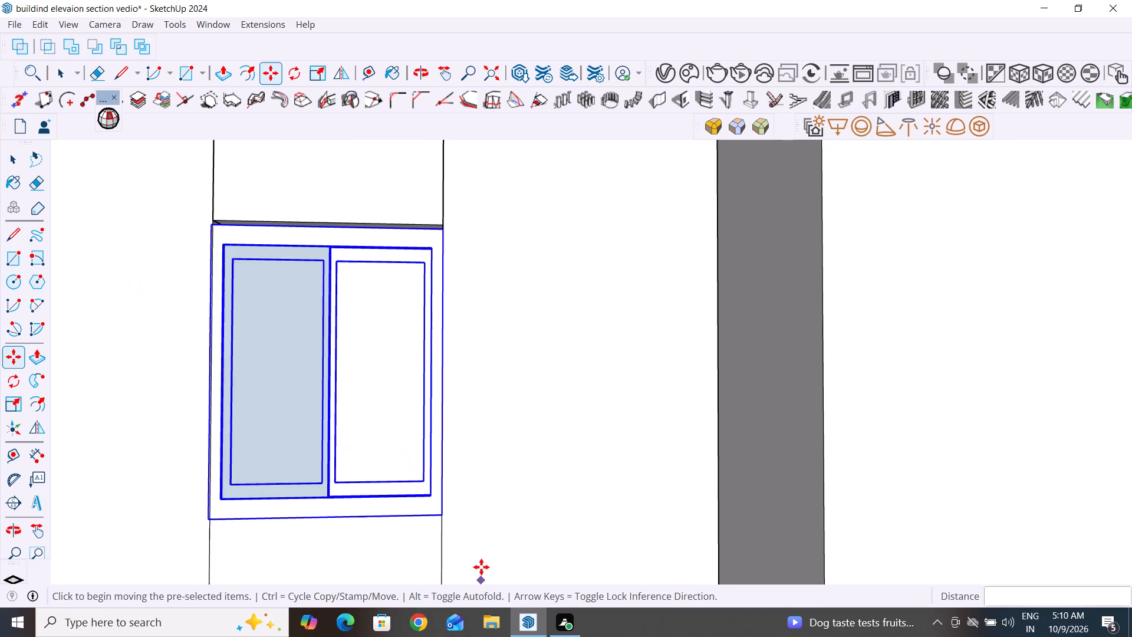
pyautogui.press('s')
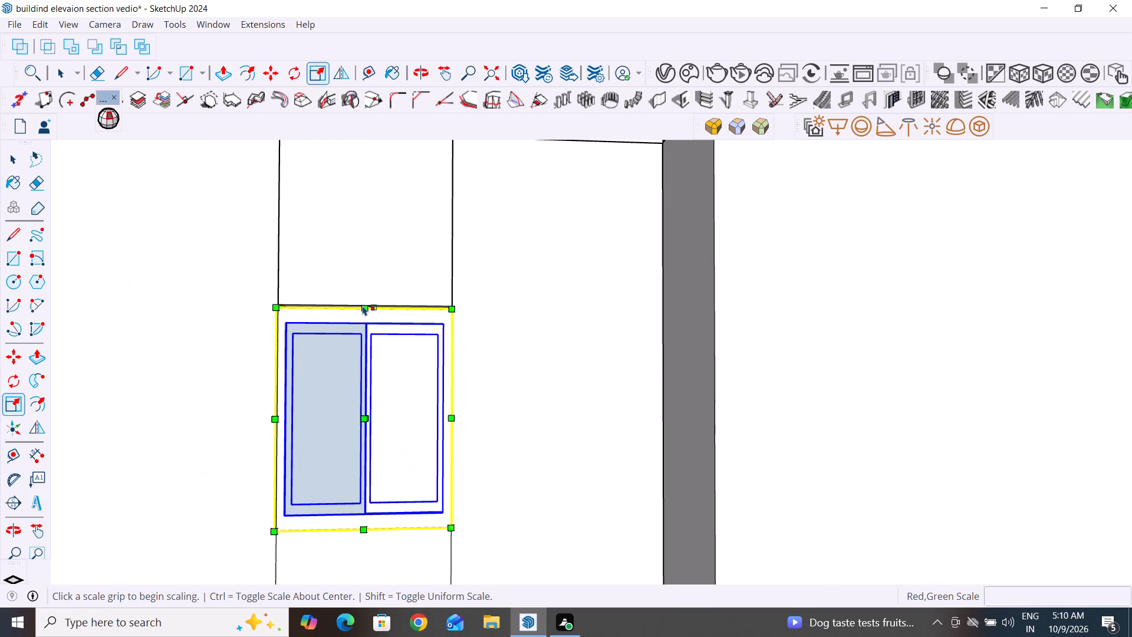
pyautogui.click(364, 308)
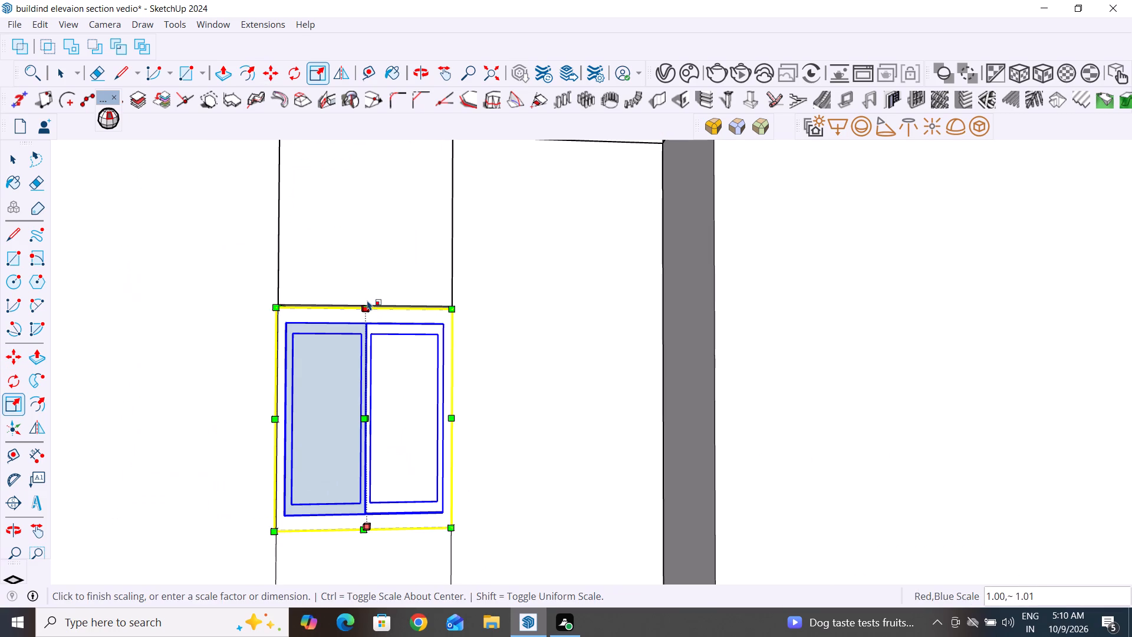
pyautogui.click(367, 300)
pyautogui.scroll(-5, 393, 497)
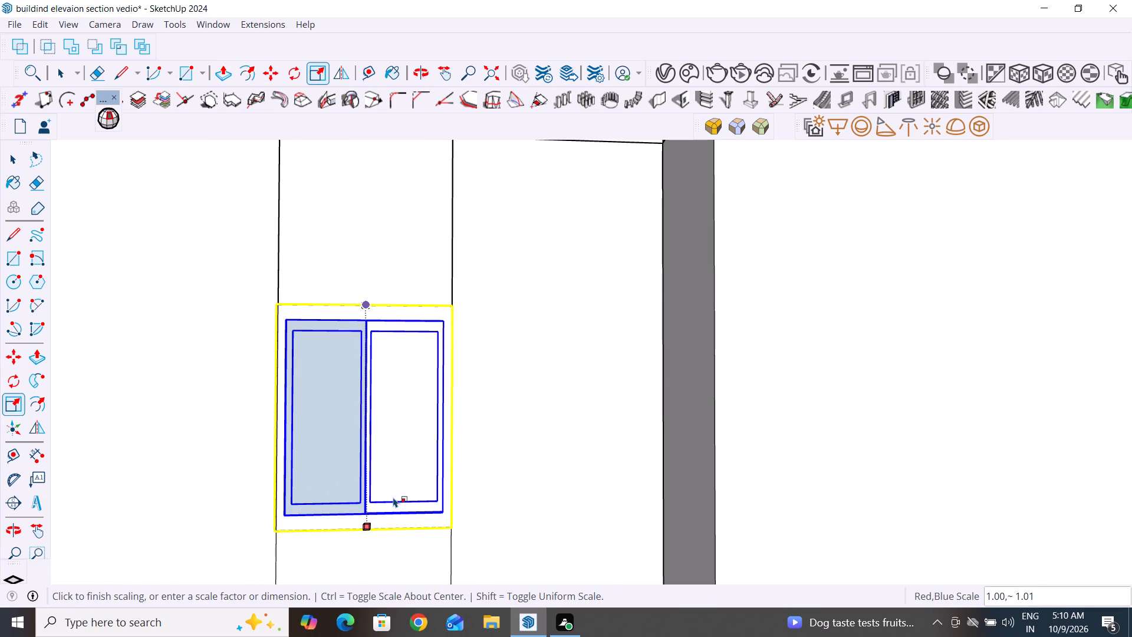
pyautogui.click(14, 157)
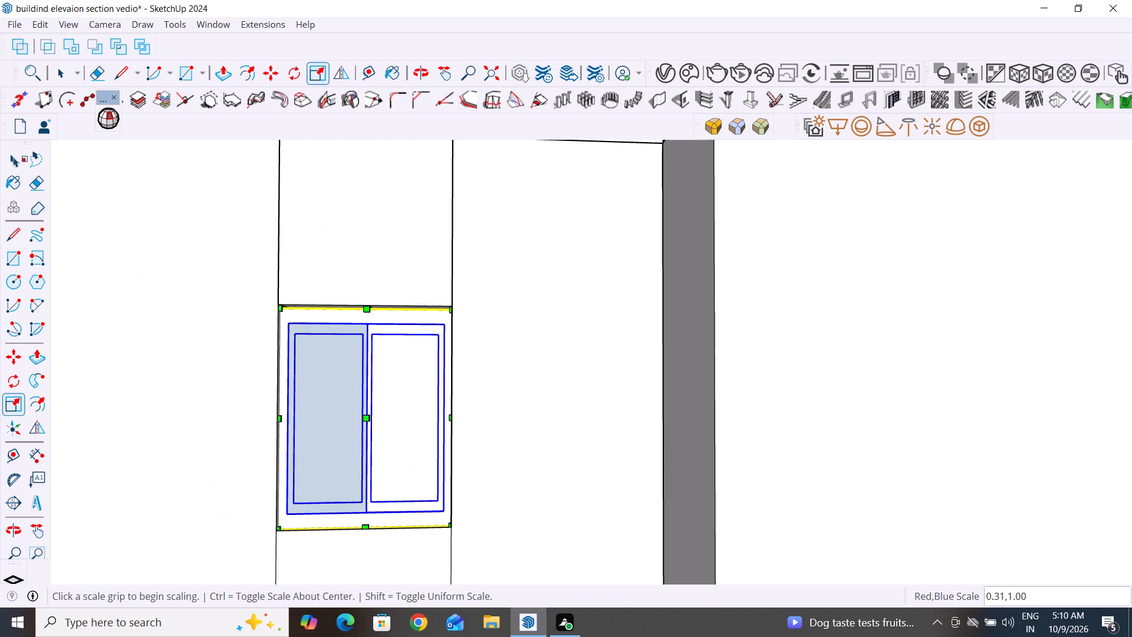
pyautogui.scroll(-8, 234, 430)
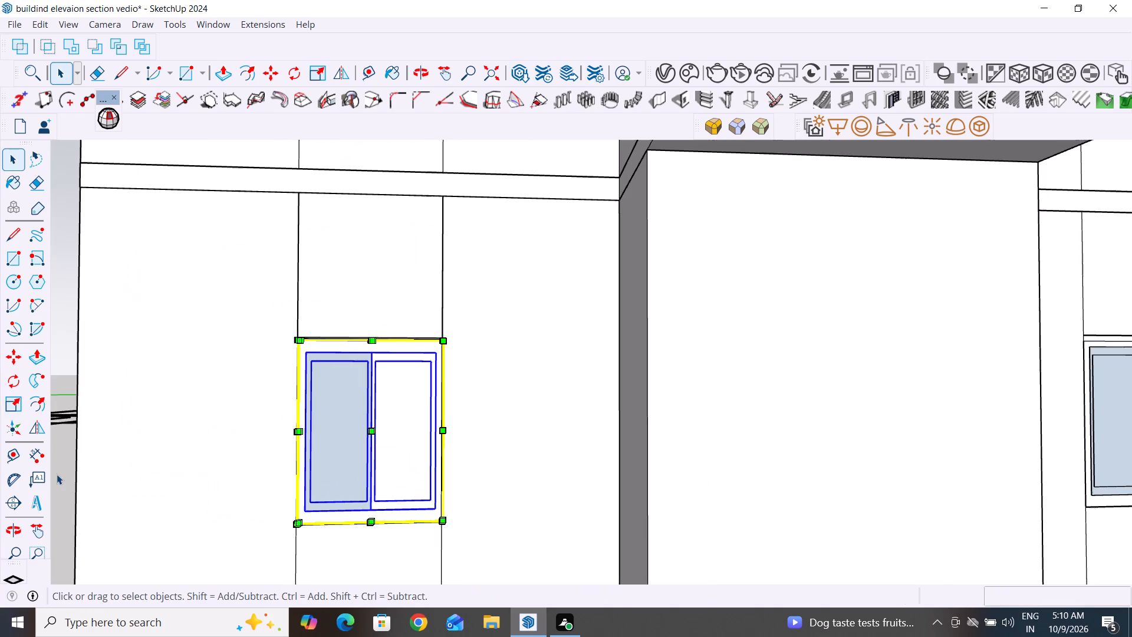
pyautogui.scroll(-7, 508, 561)
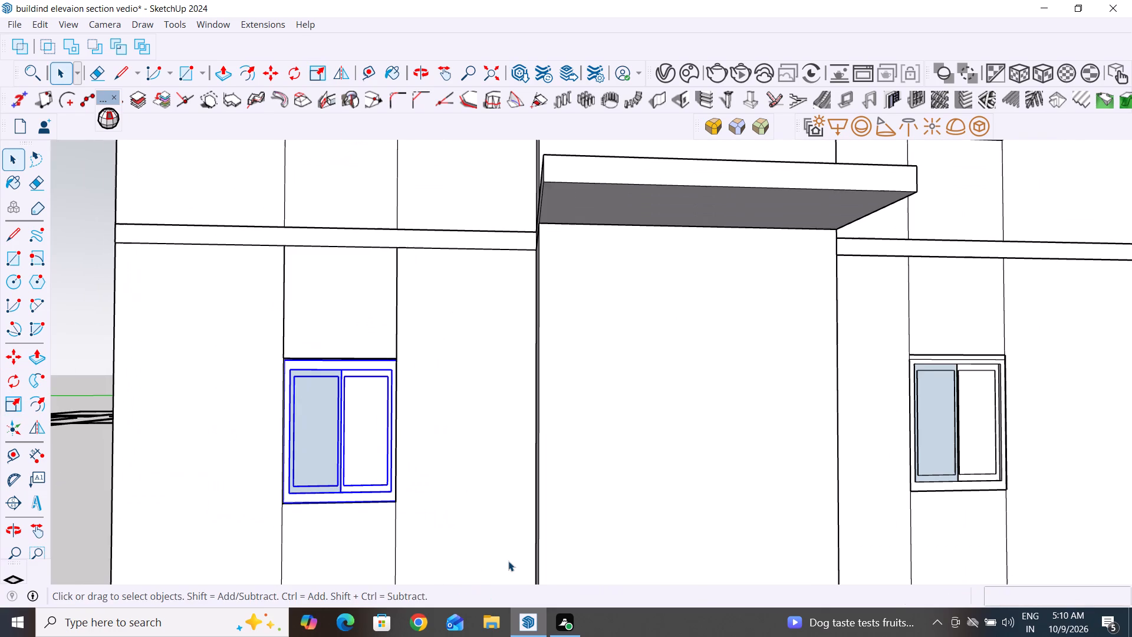
pyautogui.scroll(-3, 508, 561)
# Copy the rear ground-floor window about 10' 7" straight up along the blue axis into the empty upper-floor opening.
pyautogui.press('m')
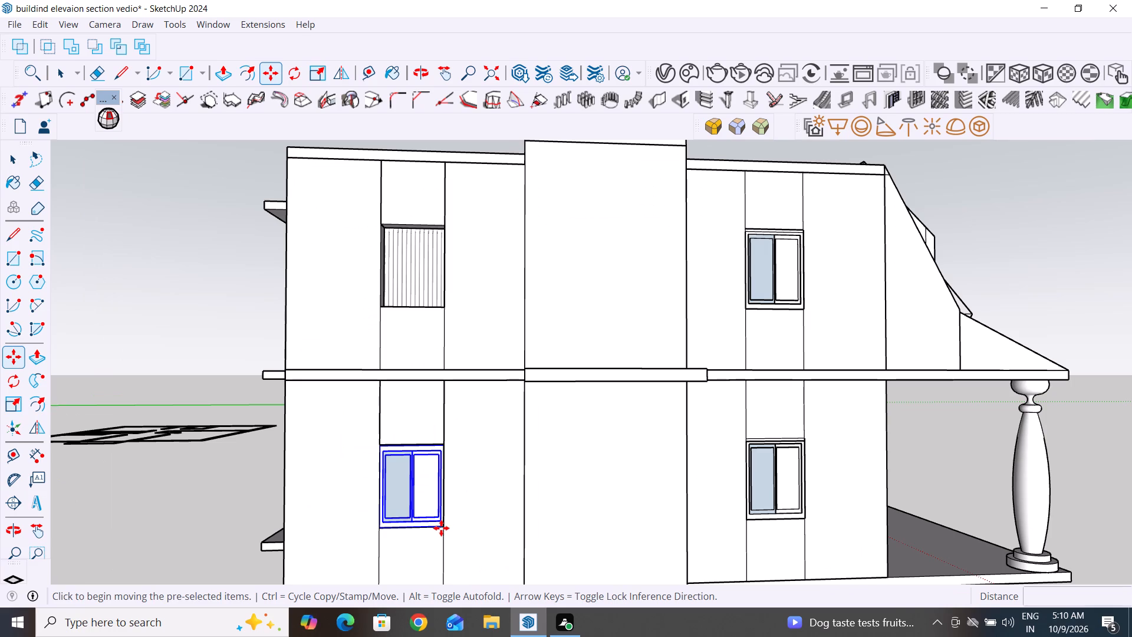
pyautogui.click(441, 526)
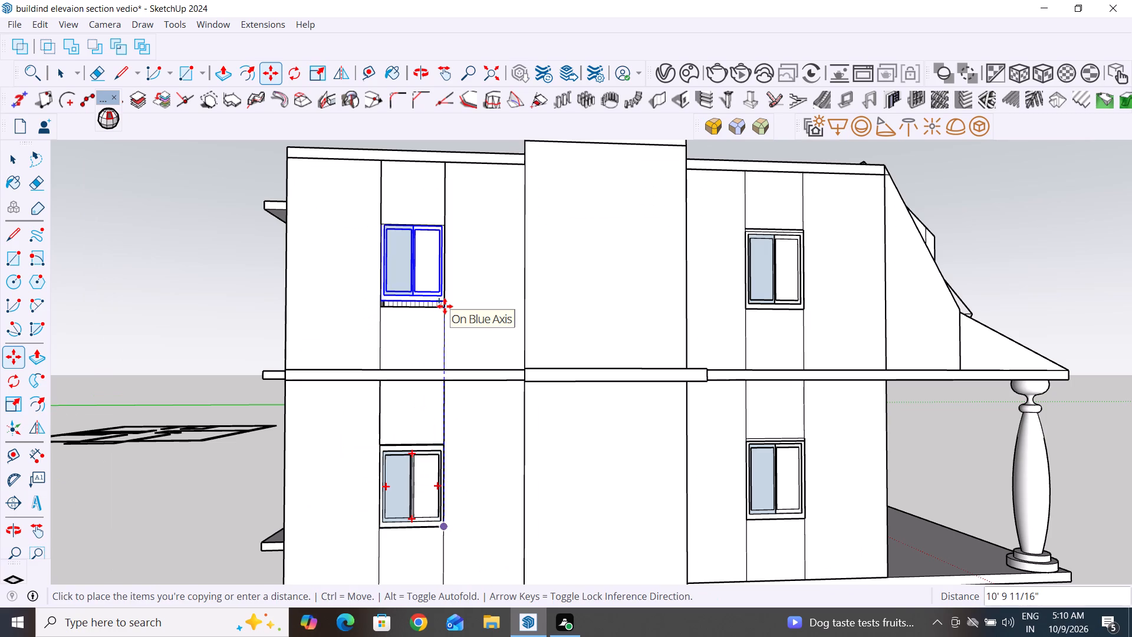
pyautogui.scroll(19, 445, 306)
pyautogui.scroll(10, 445, 306)
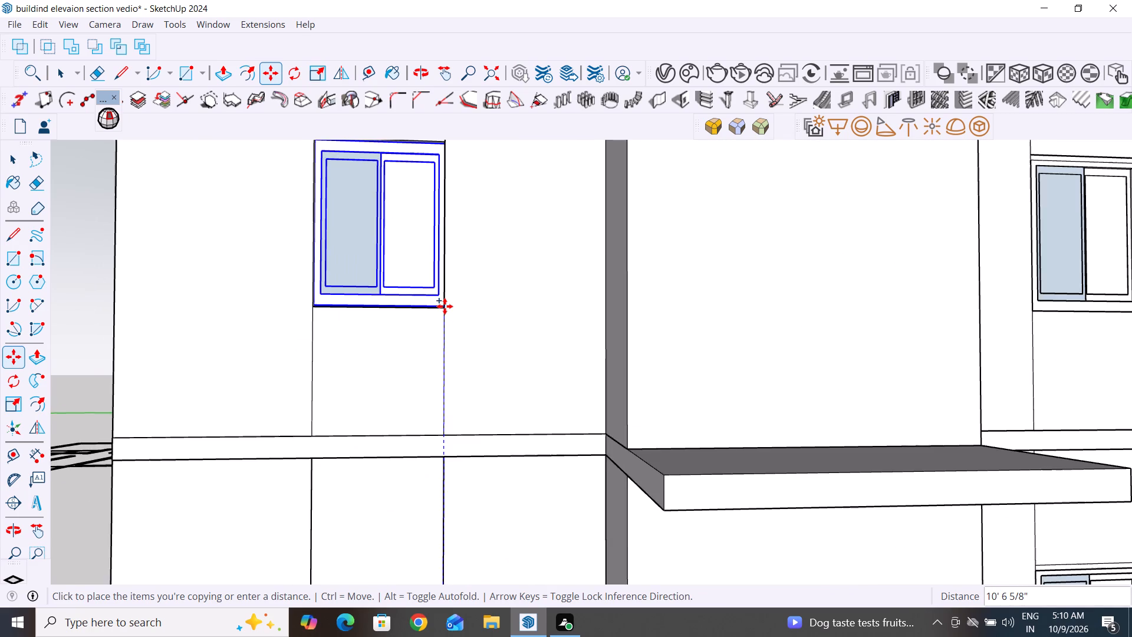
pyautogui.scroll(13, 445, 306)
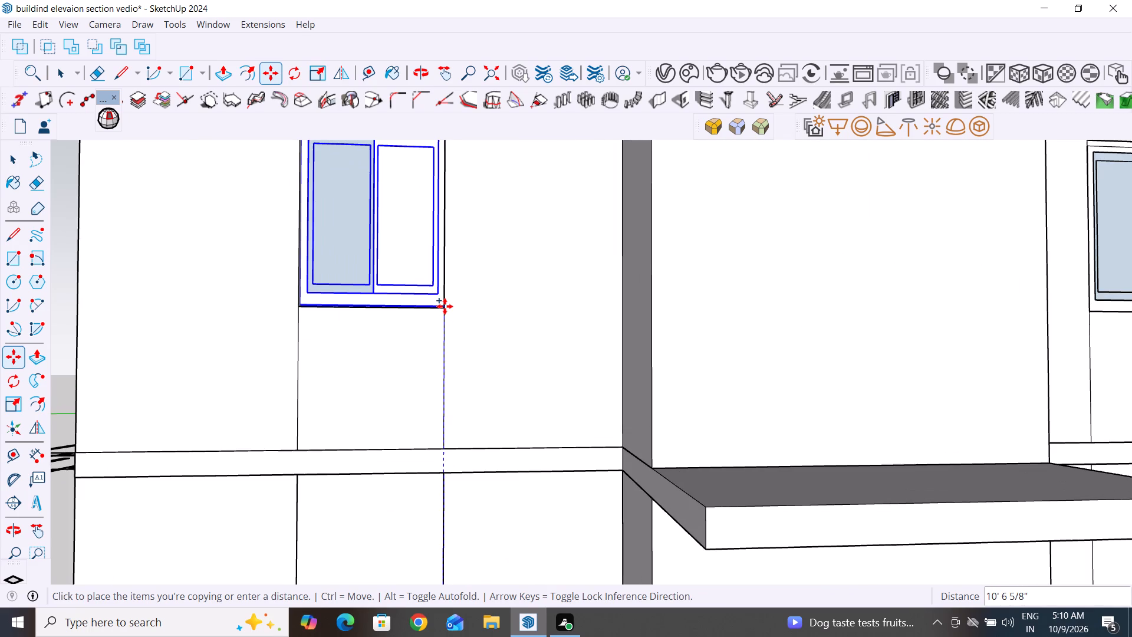
pyautogui.scroll(6, 445, 306)
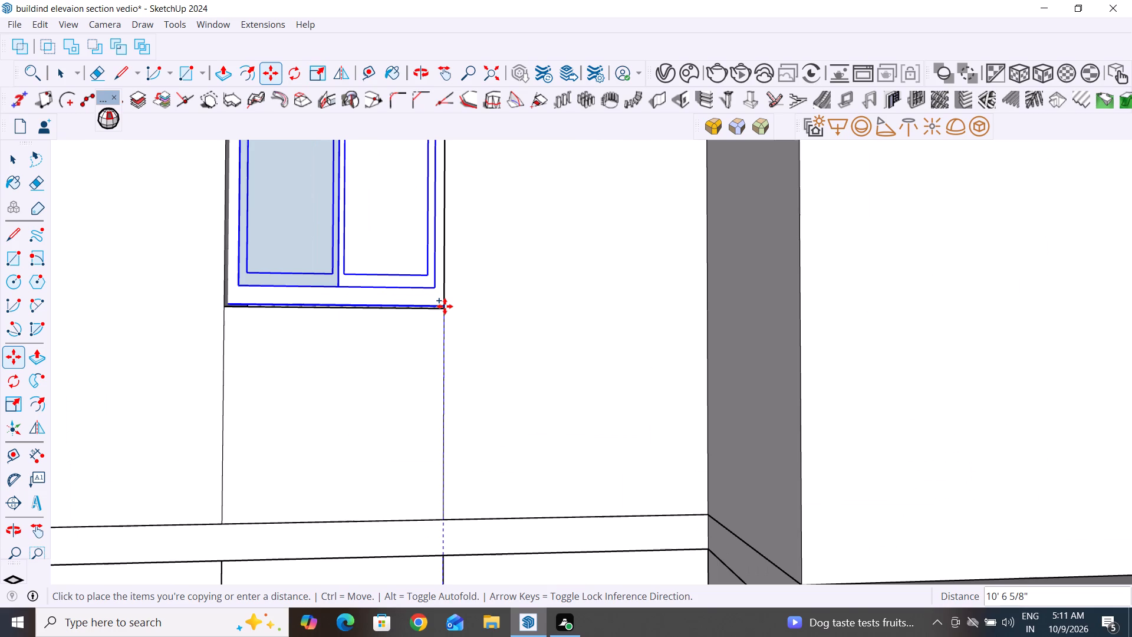
pyautogui.click(444, 315)
# Scale the copied upper-floor rear window upward from its top edge to close the gap at the opening's head.
pyautogui.scroll(-1, 587, 465)
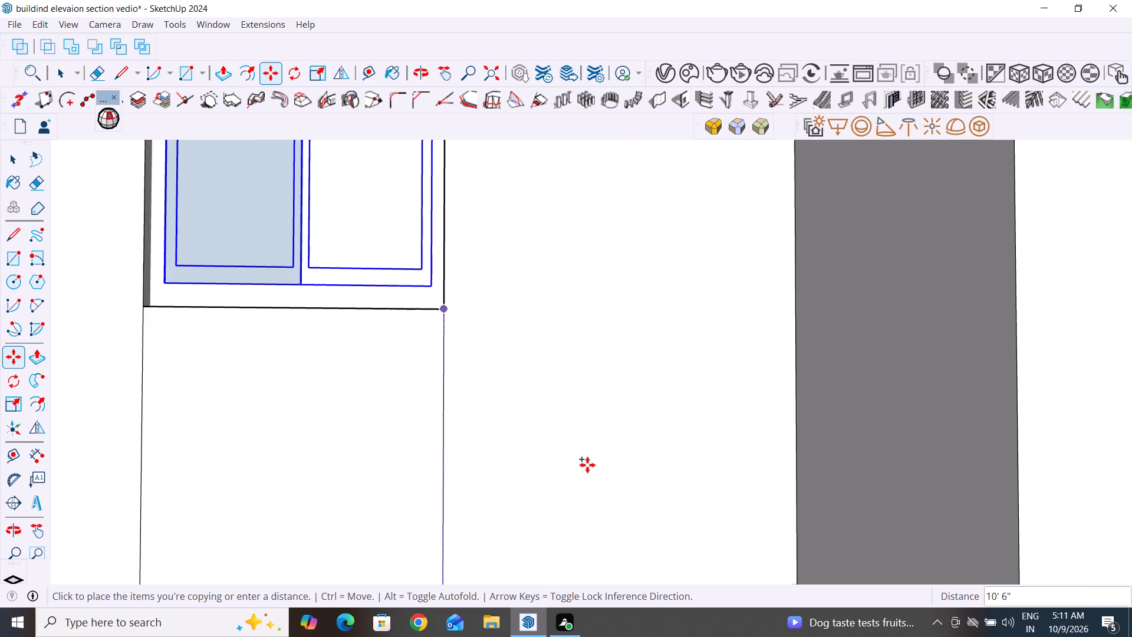
pyautogui.scroll(-6, 587, 465)
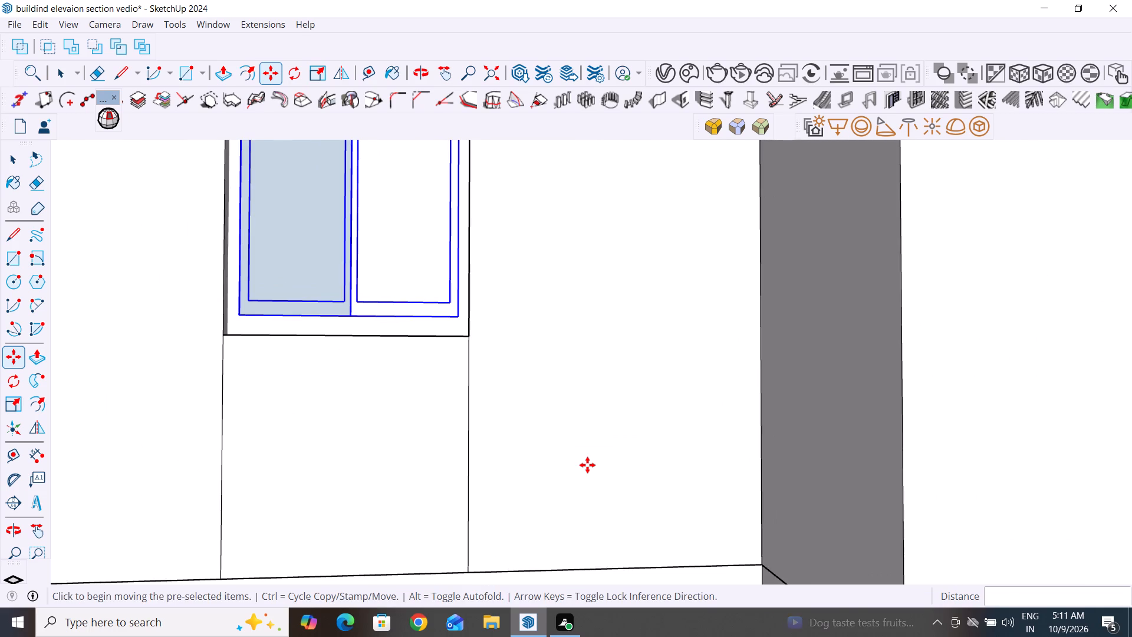
pyautogui.scroll(-3, 588, 465)
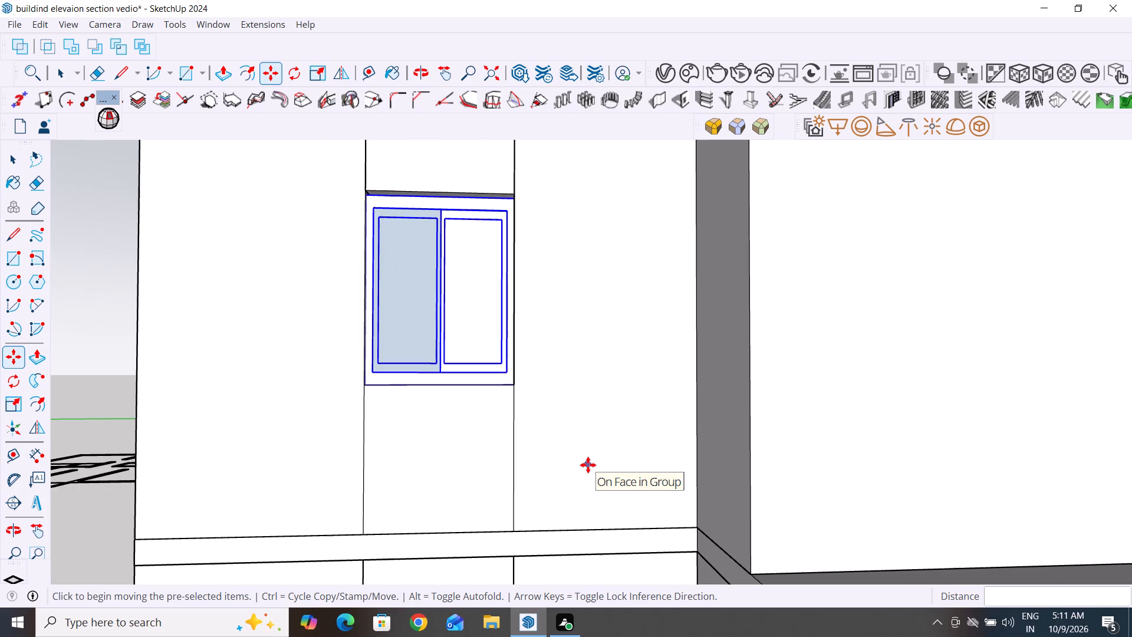
pyautogui.click(15, 157)
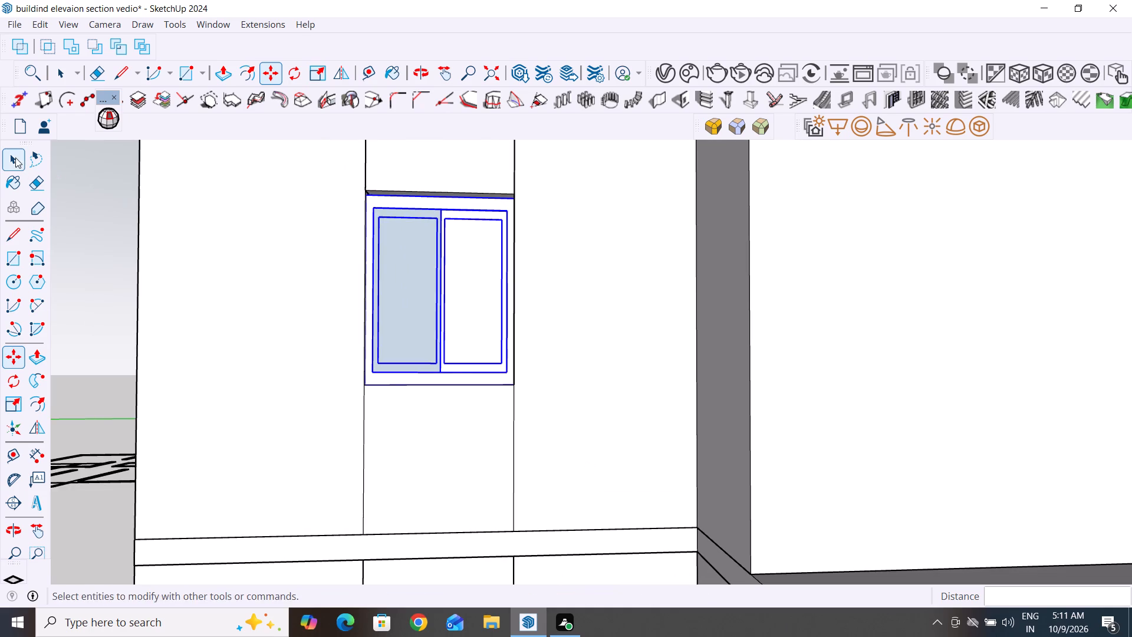
pyautogui.press('s')
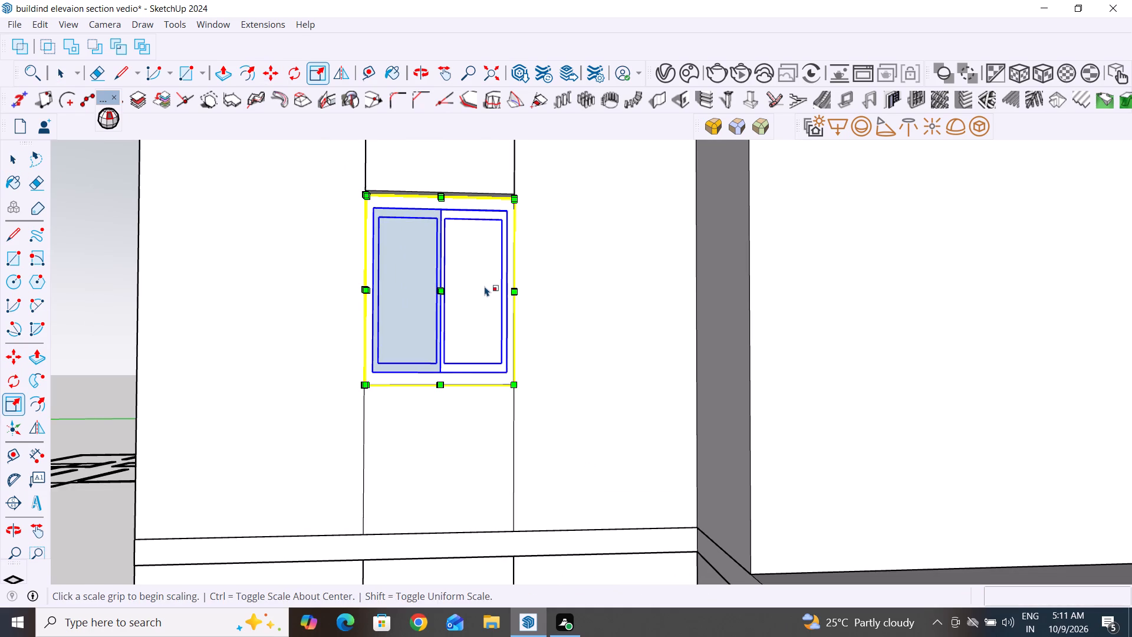
pyautogui.click(442, 199)
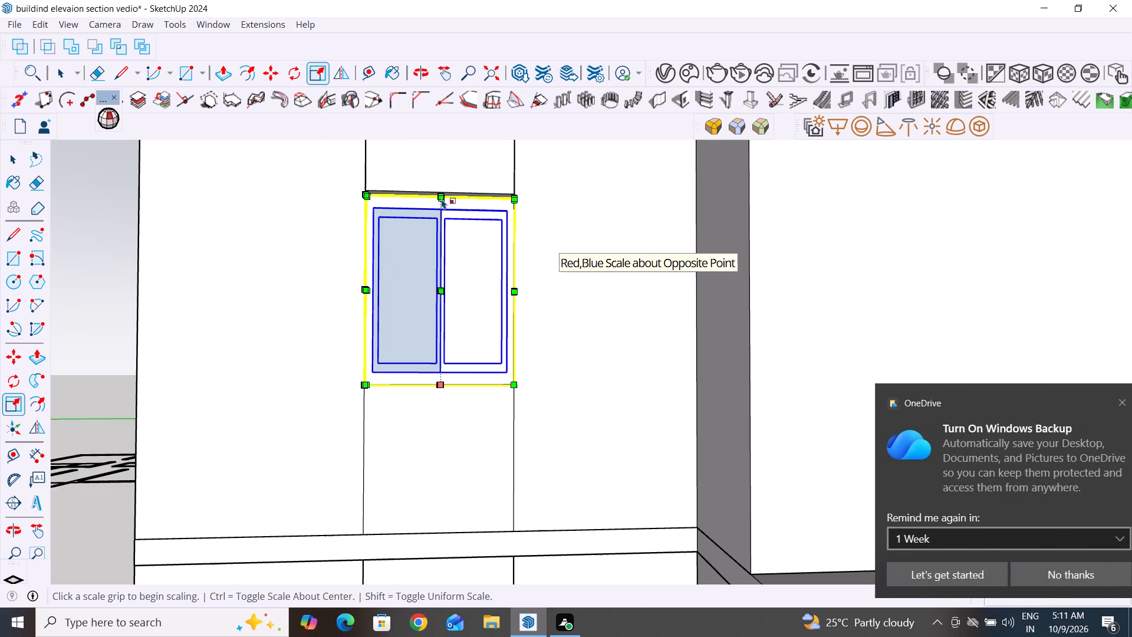
pyautogui.click(442, 193)
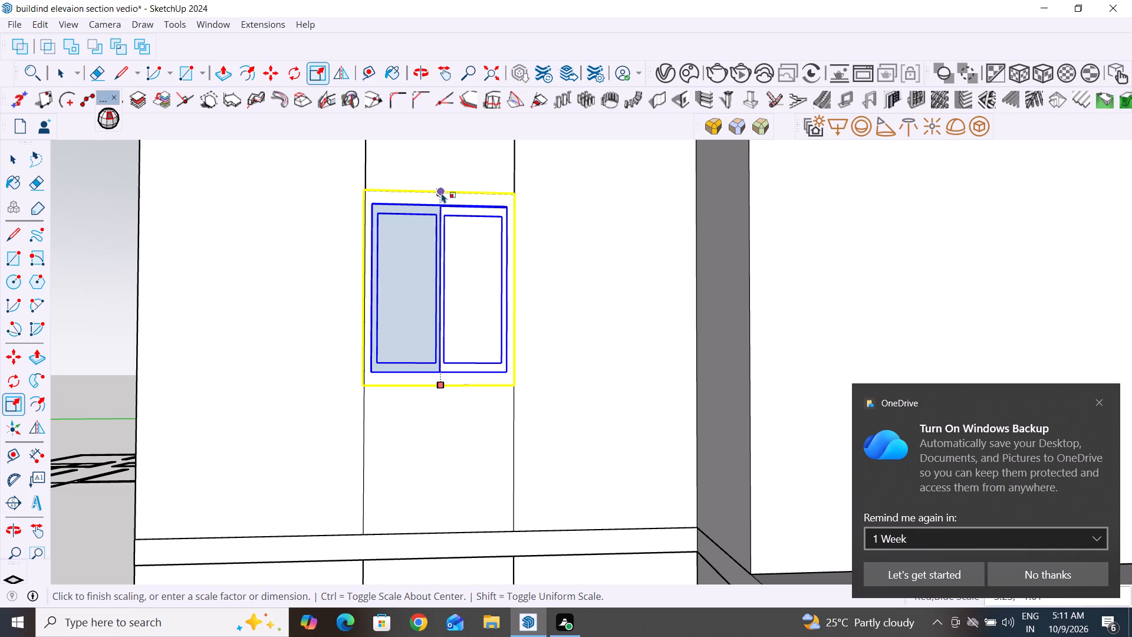
pyautogui.click(1097, 401)
pyautogui.scroll(-6, 459, 428)
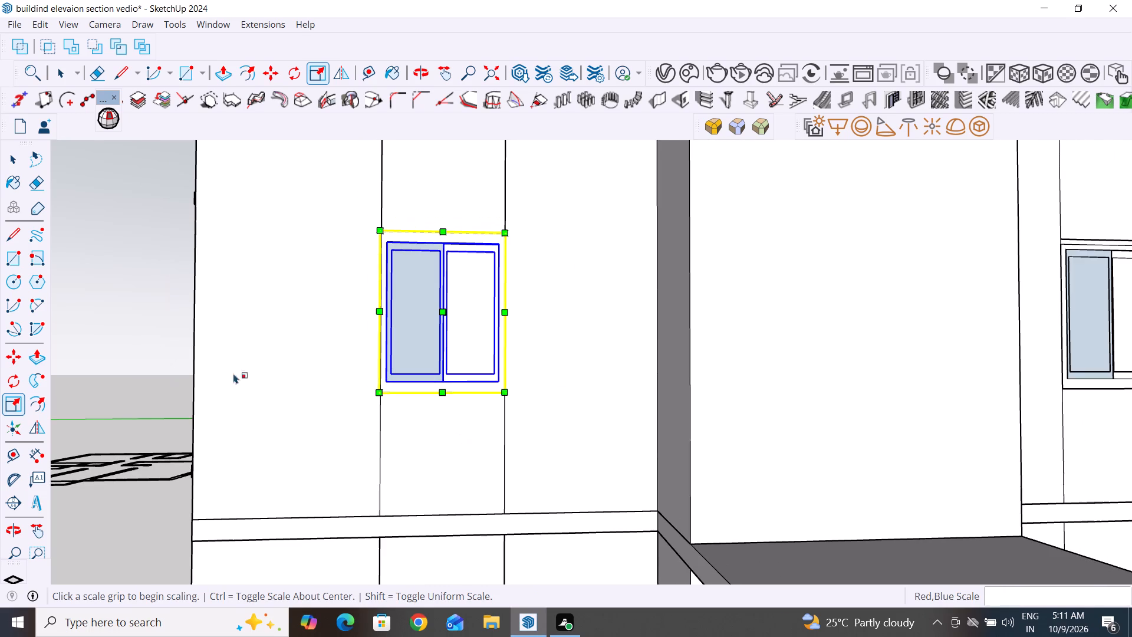
pyautogui.click(5, 157)
pyautogui.click(104, 239)
# Delete the spare single-storey roofless wall model standing beside the two-storey house.
pyautogui.scroll(-7, 133, 435)
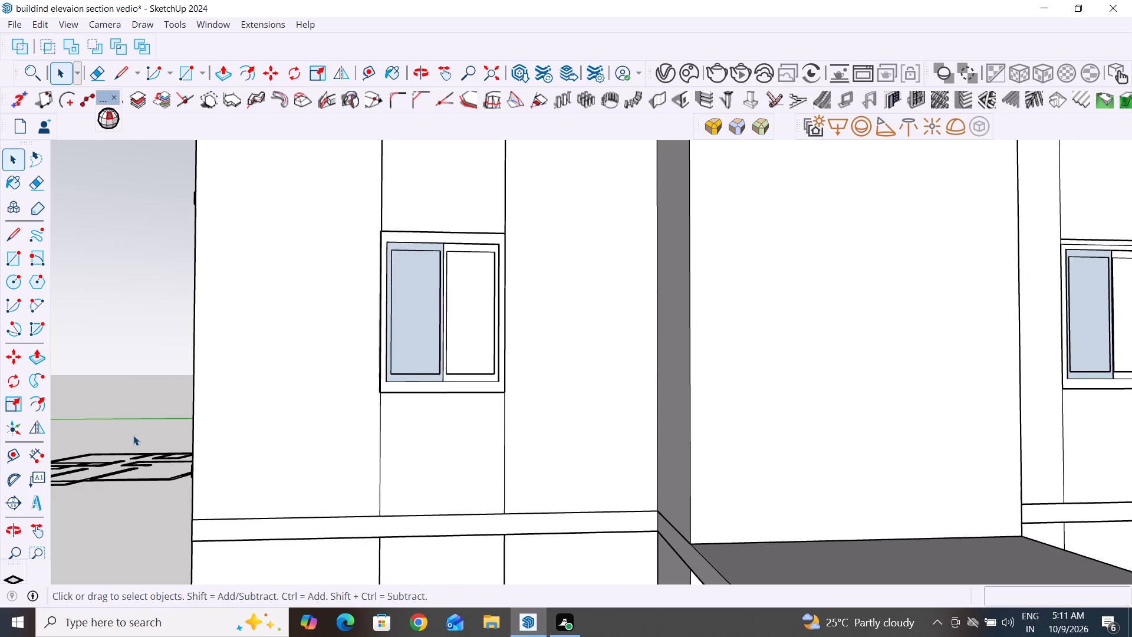
pyautogui.scroll(-5, 133, 435)
pyautogui.moveTo(463, 487); pyautogui.dragTo(458, 495, button='middle')
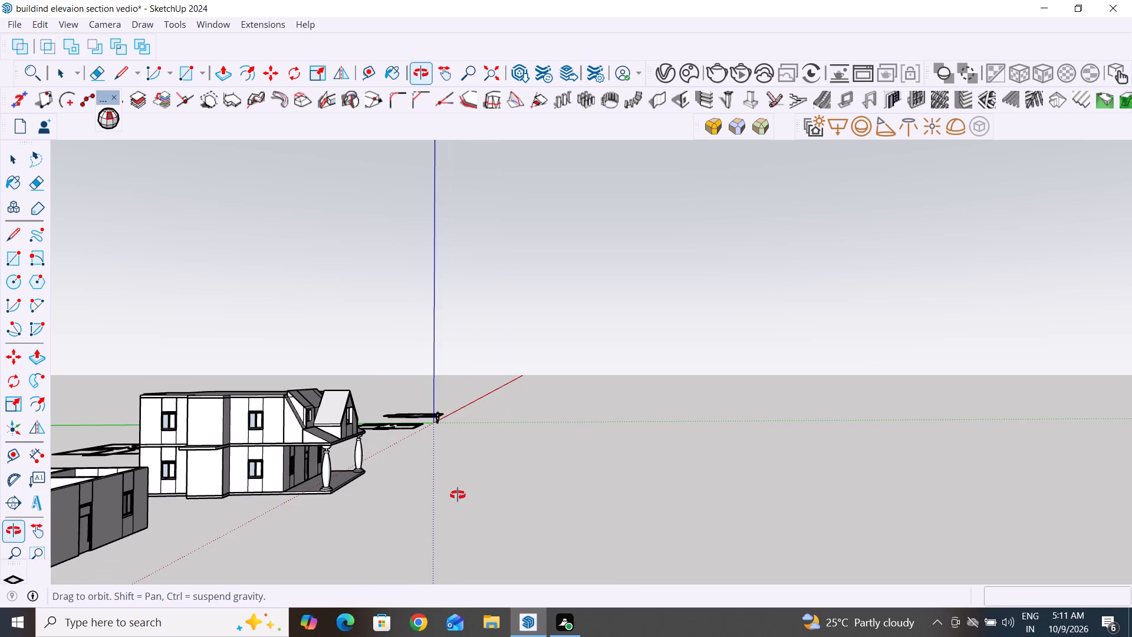
pyautogui.moveTo(458, 495); pyautogui.dragTo(312, 500, button='middle')
pyautogui.scroll(-2, 479, 440)
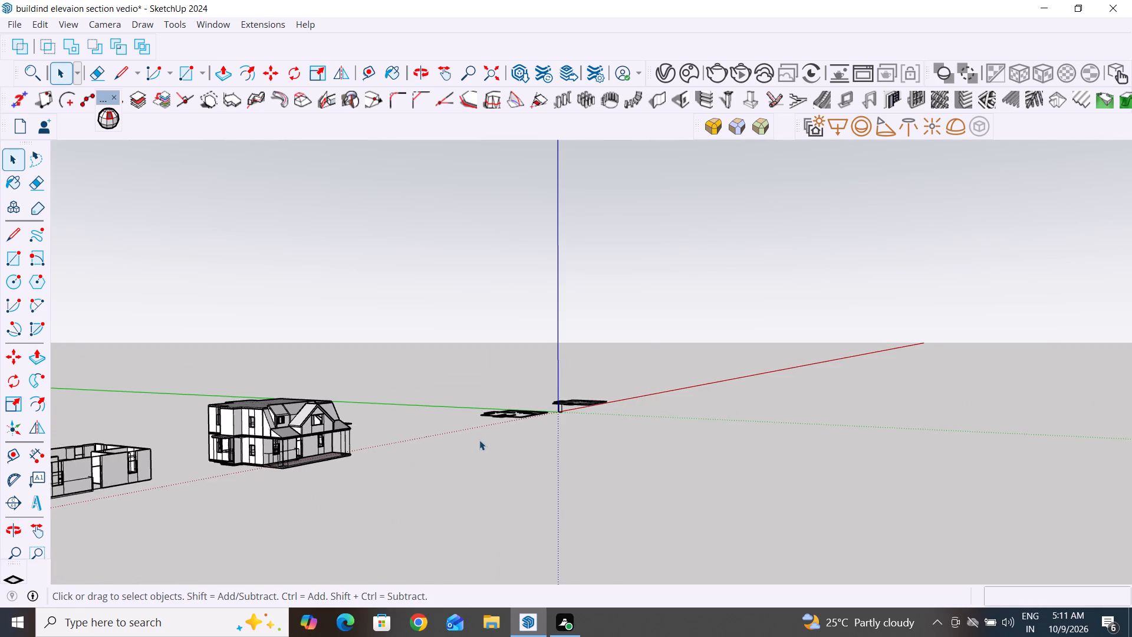
pyautogui.scroll(-3, 479, 440)
pyautogui.moveTo(493, 461); pyautogui.dragTo(323, 499, button='middle')
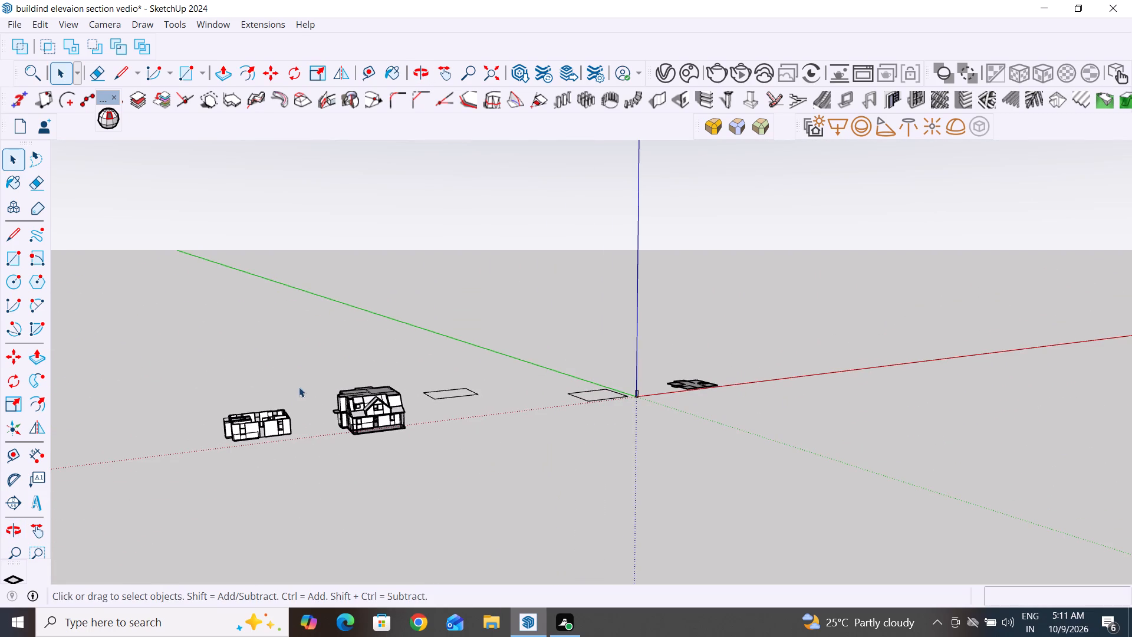
pyautogui.moveTo(310, 384); pyautogui.dragTo(163, 478)
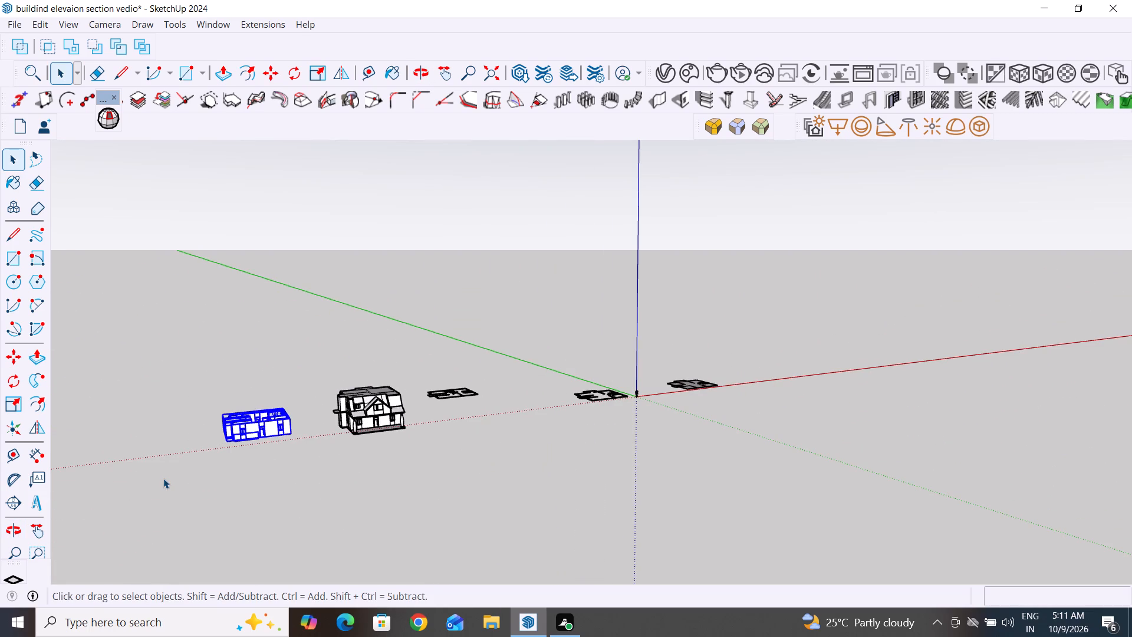
pyautogui.press('Delete')
# Examine the front elevation of the house, with its porch, gable, door and window openings.
pyautogui.scroll(6, 334, 427)
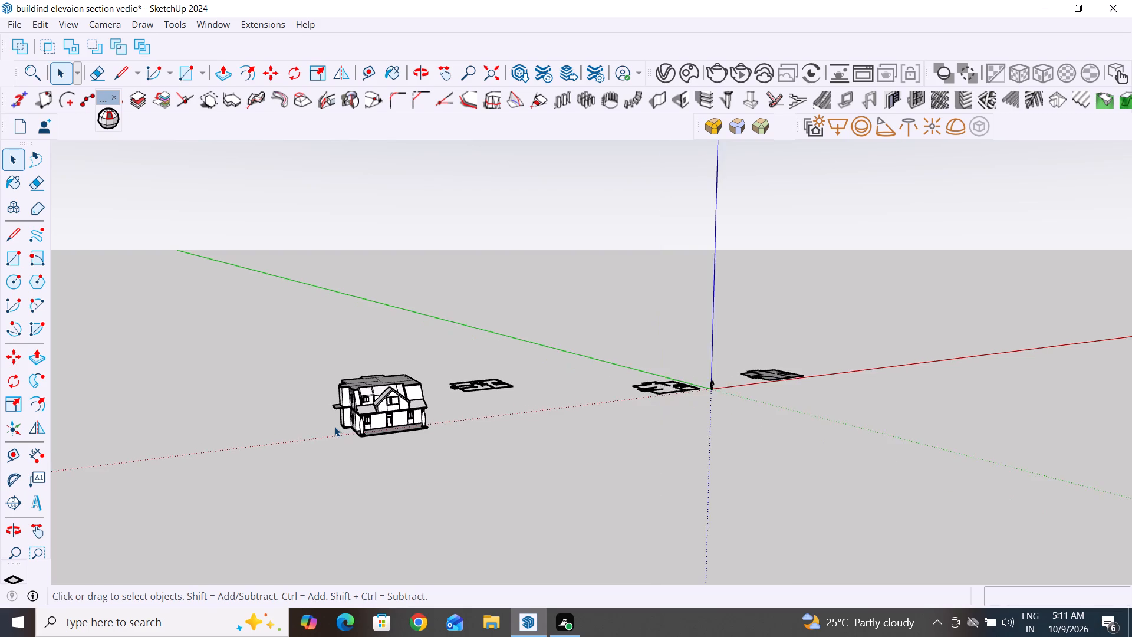
pyautogui.scroll(12, 334, 426)
pyautogui.moveTo(449, 411); pyautogui.dragTo(409, 409, button='middle')
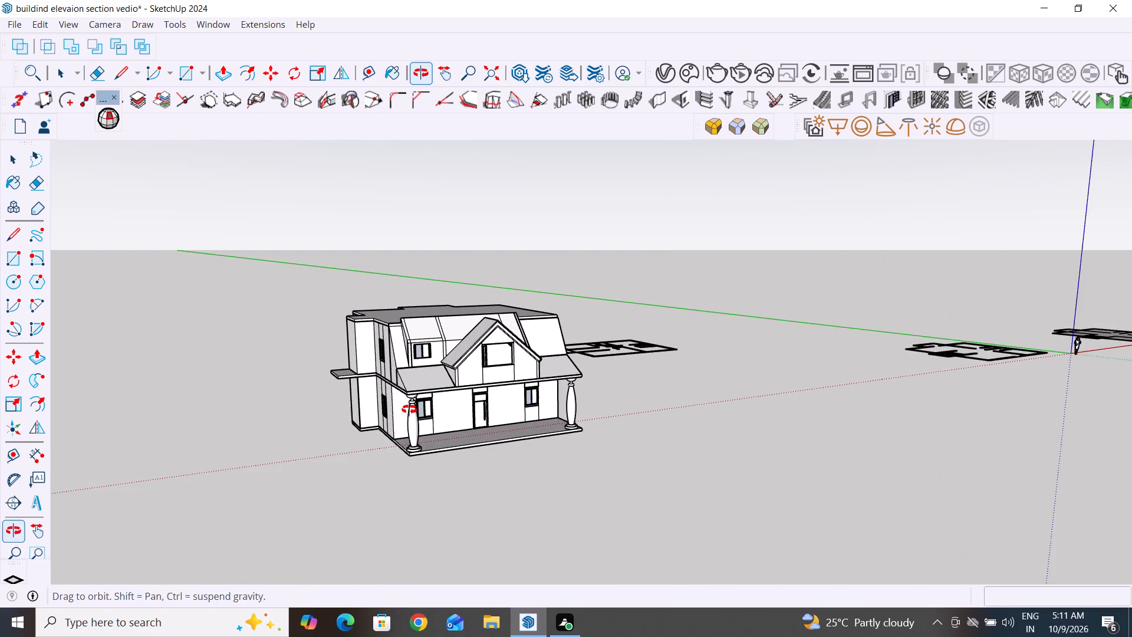
pyautogui.moveTo(409, 409); pyautogui.dragTo(360, 375, button='middle')
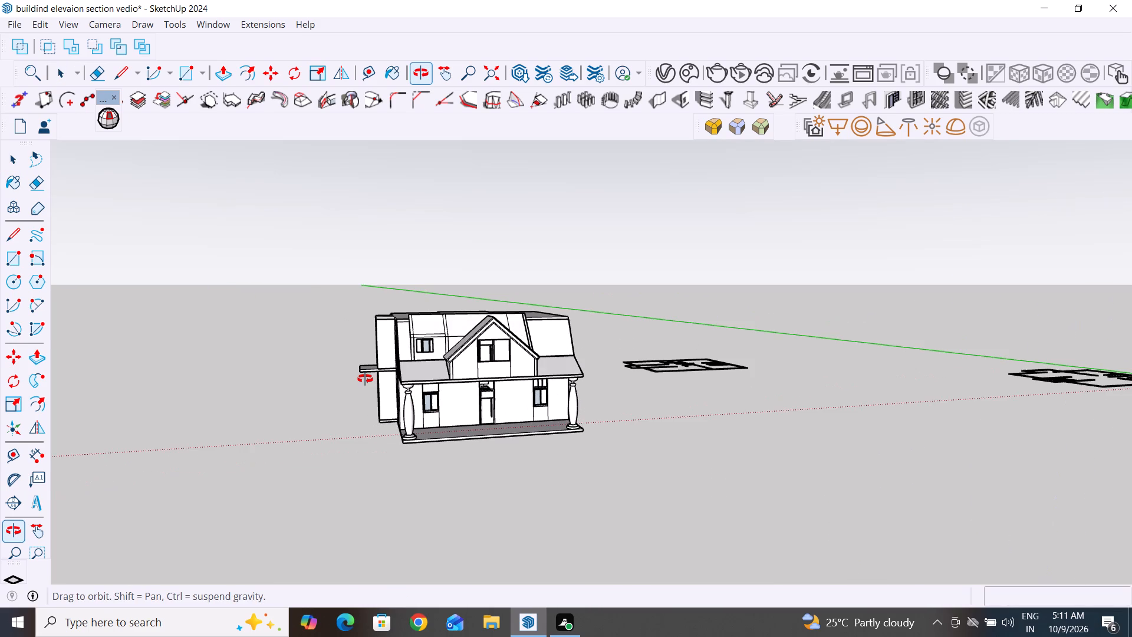
pyautogui.scroll(11, 501, 389)
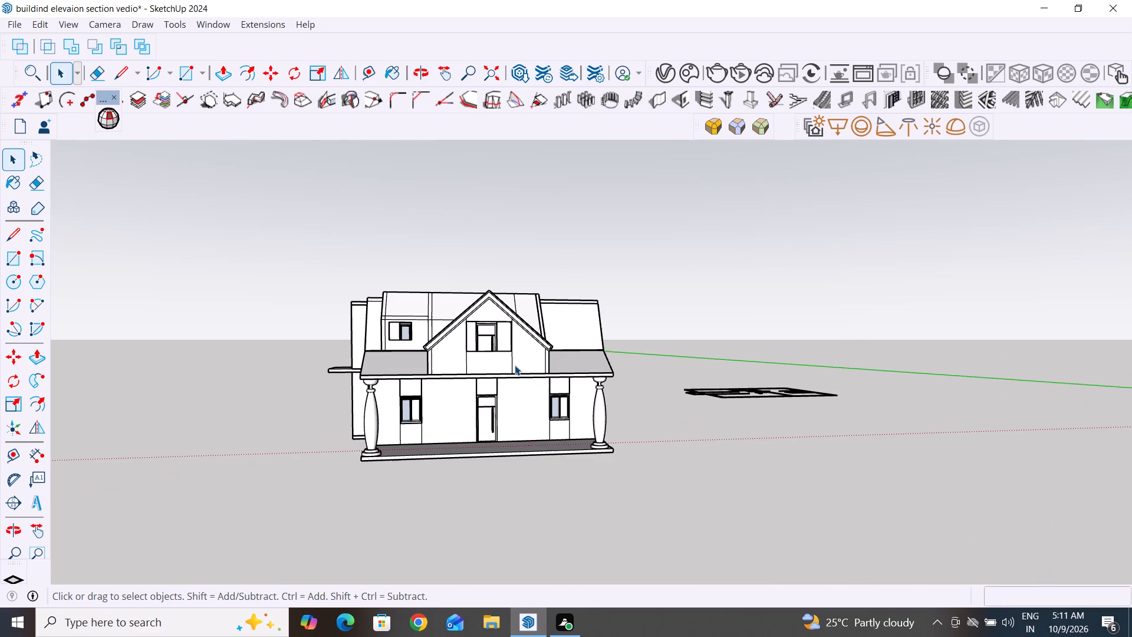
pyautogui.scroll(2, 515, 365)
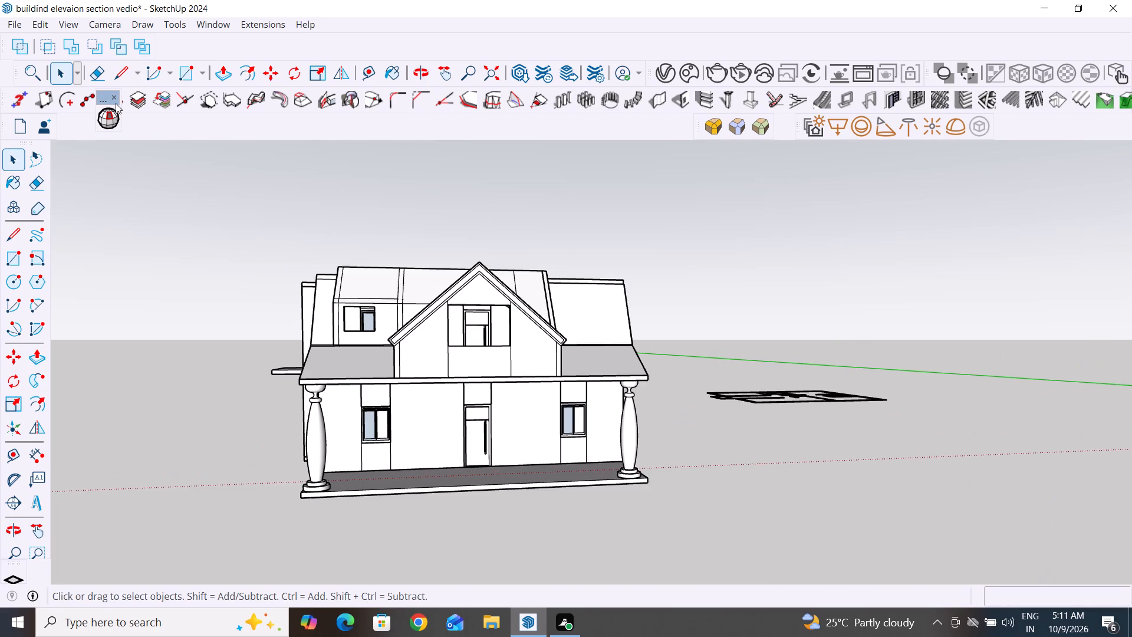
# Search 3D Warehouse for "window" and close the library.
pyautogui.click(218, 25)
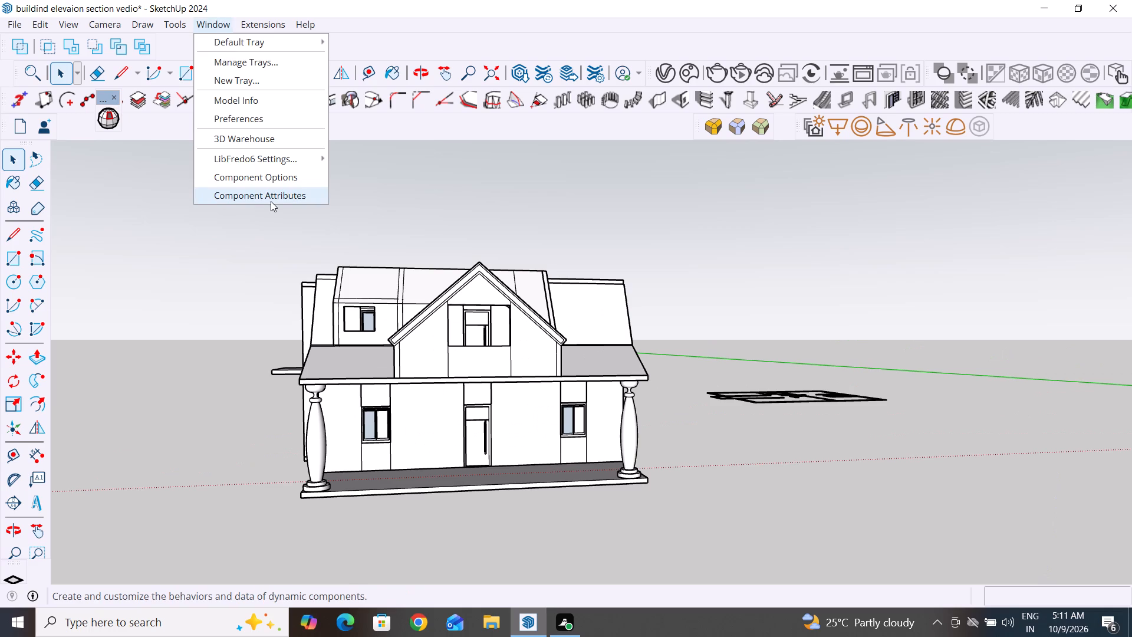
pyautogui.click(284, 140)
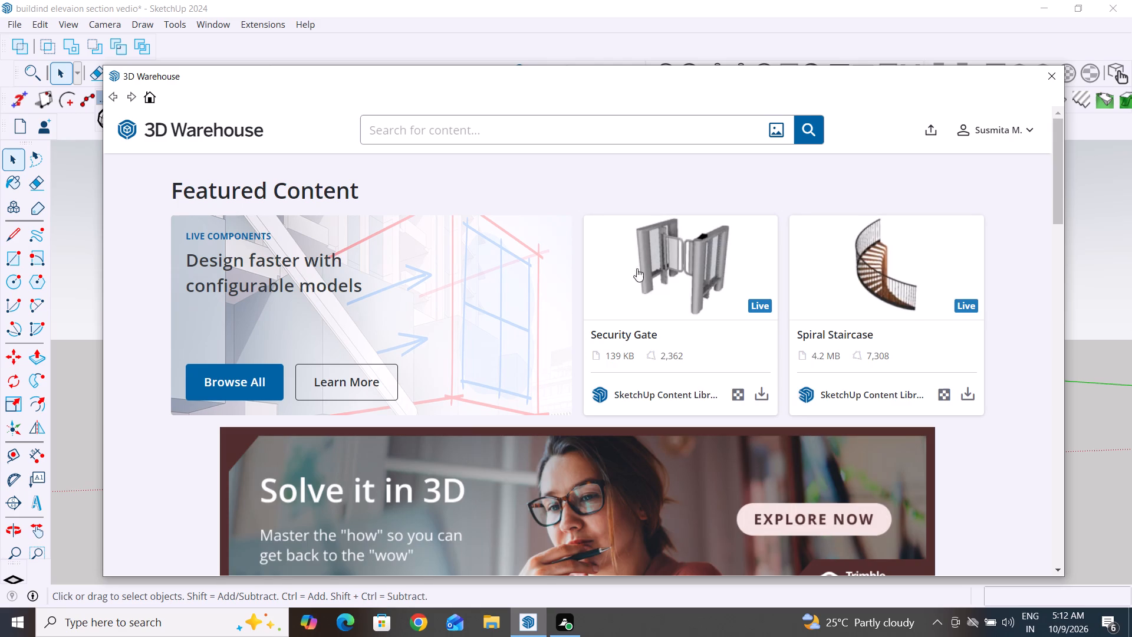
pyautogui.click(629, 140)
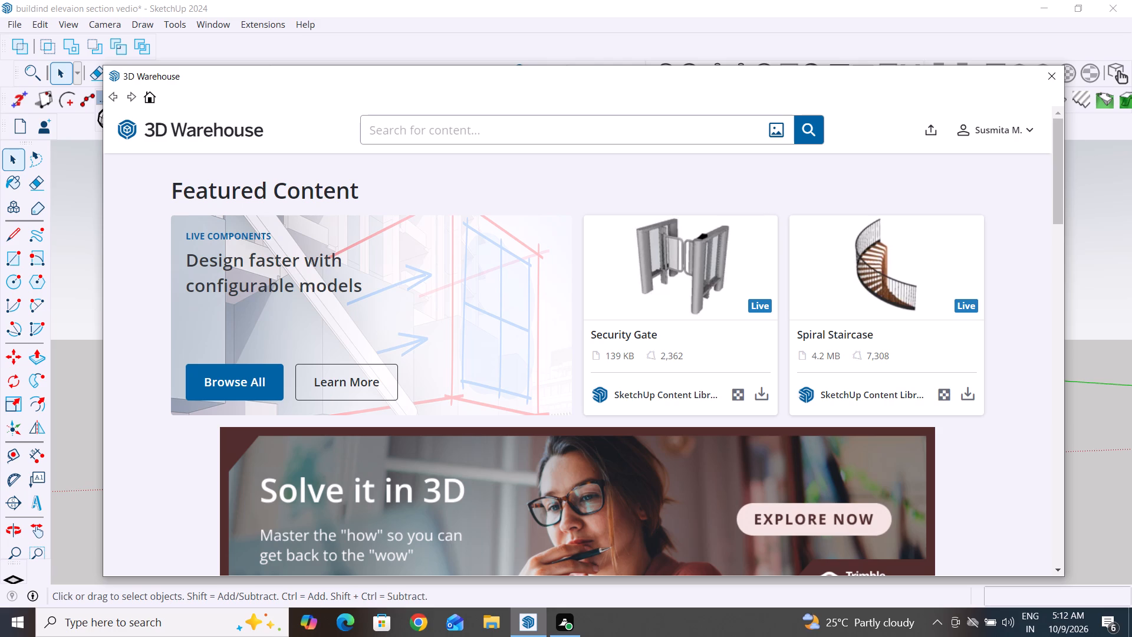
pyautogui.click(630, 133)
pyautogui.write('window')
pyautogui.click(809, 126)
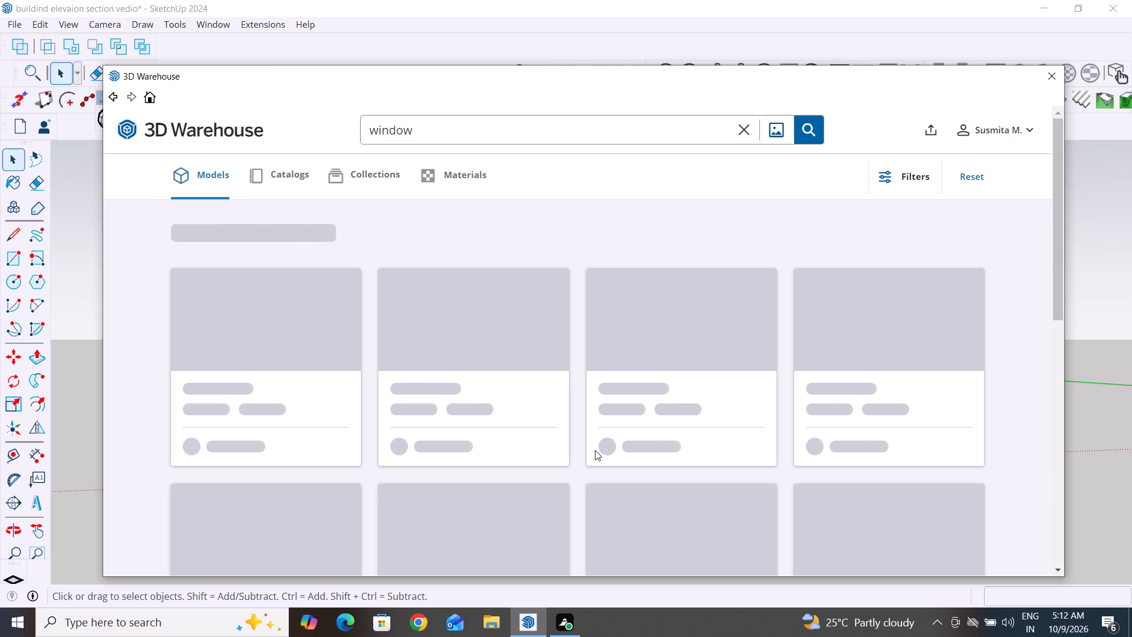
pyautogui.scroll(-7, 635, 347)
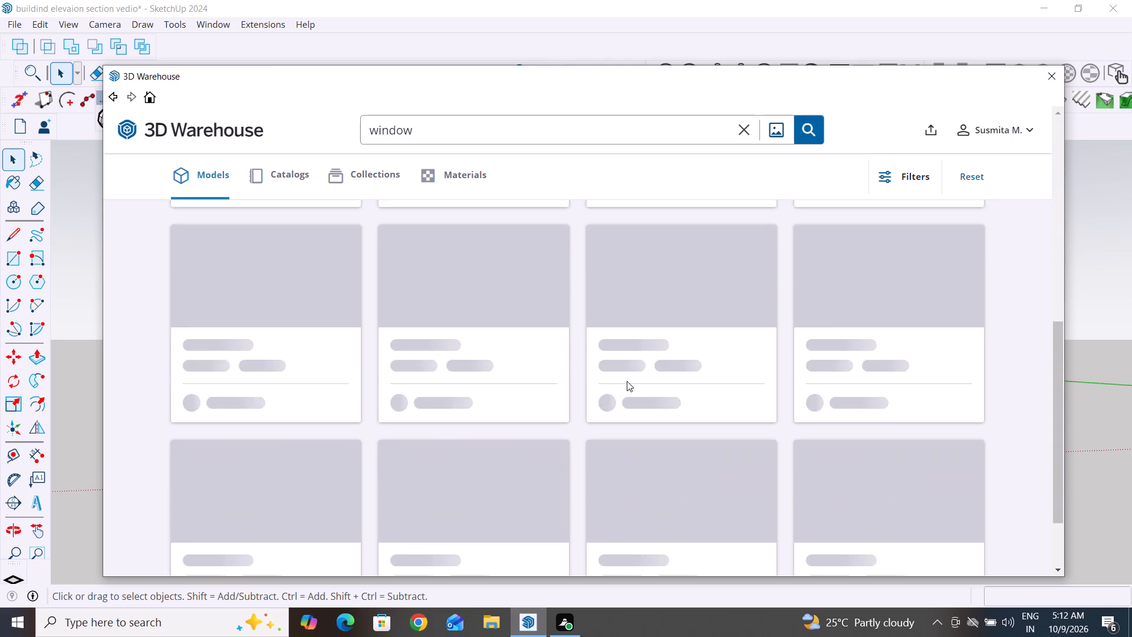
pyautogui.scroll(9, 627, 381)
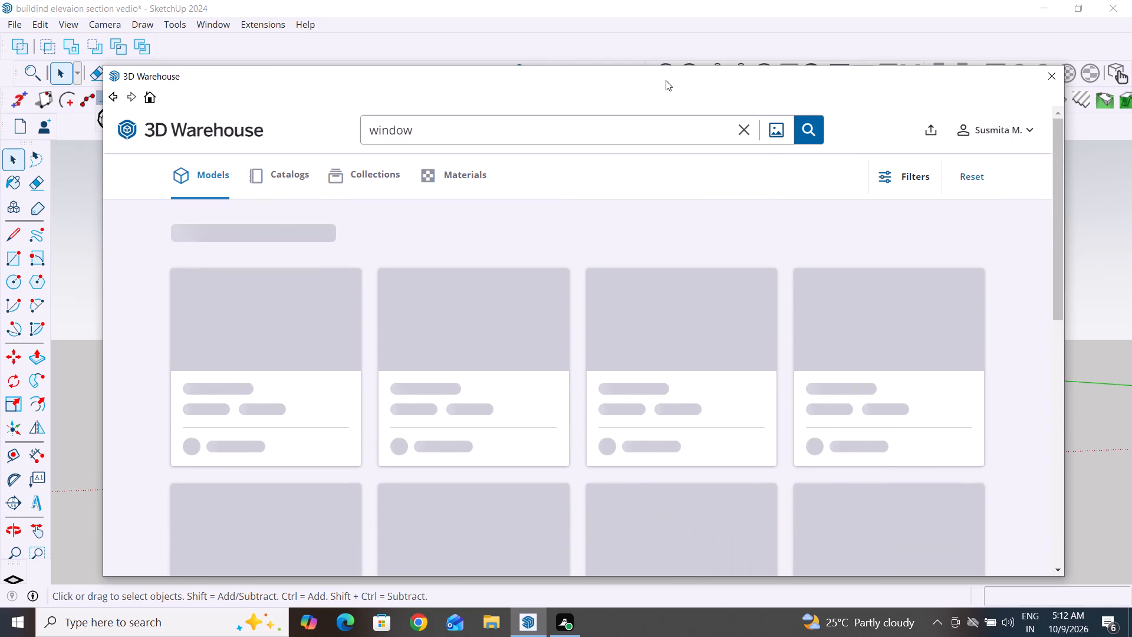
pyautogui.moveTo(666, 81); pyautogui.dragTo(621, 181)
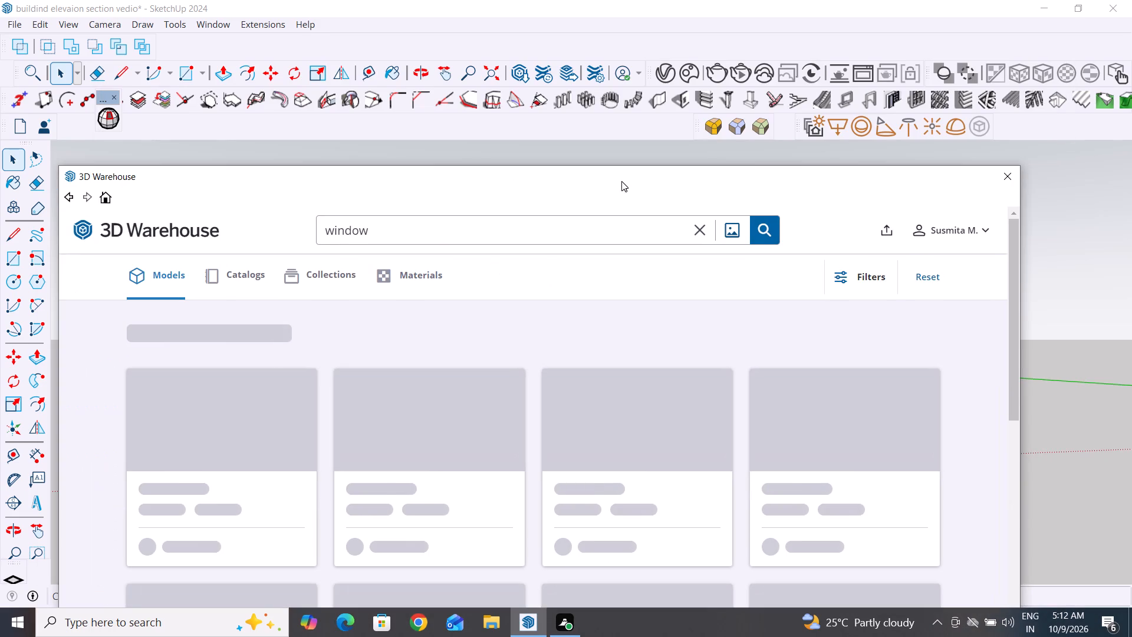
pyautogui.moveTo(566, 176); pyautogui.dragTo(596, 125)
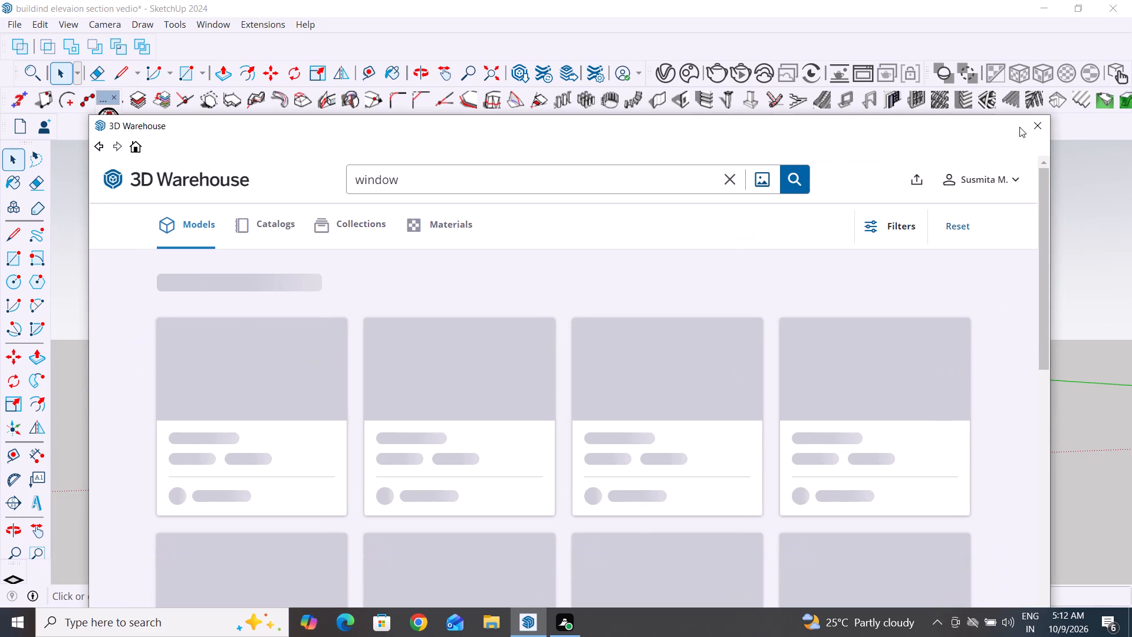
pyautogui.click(1037, 124)
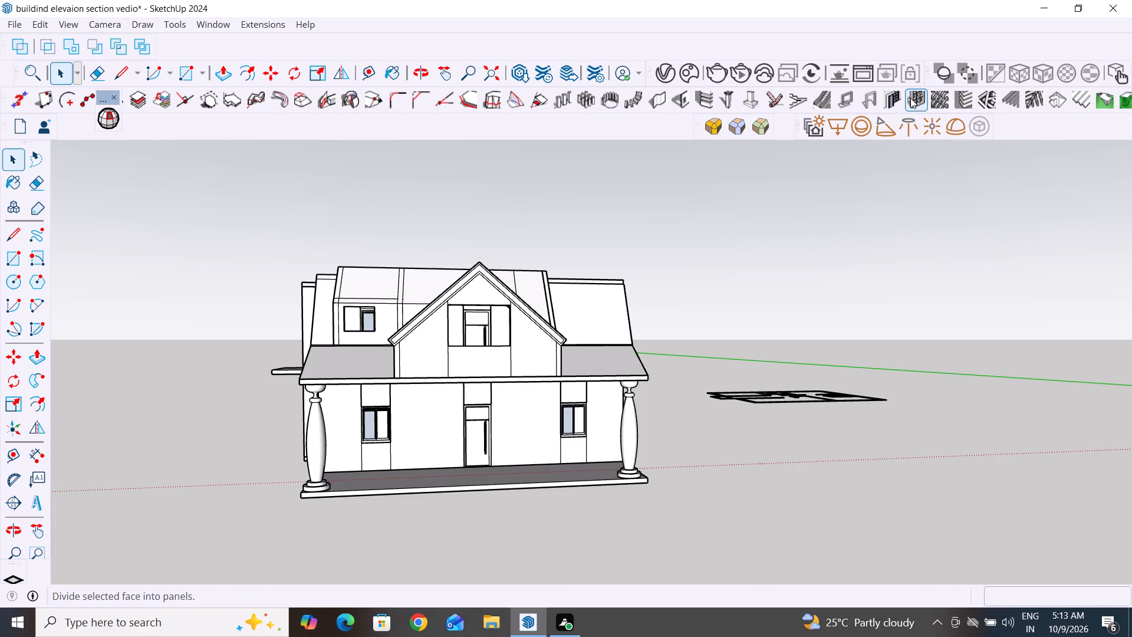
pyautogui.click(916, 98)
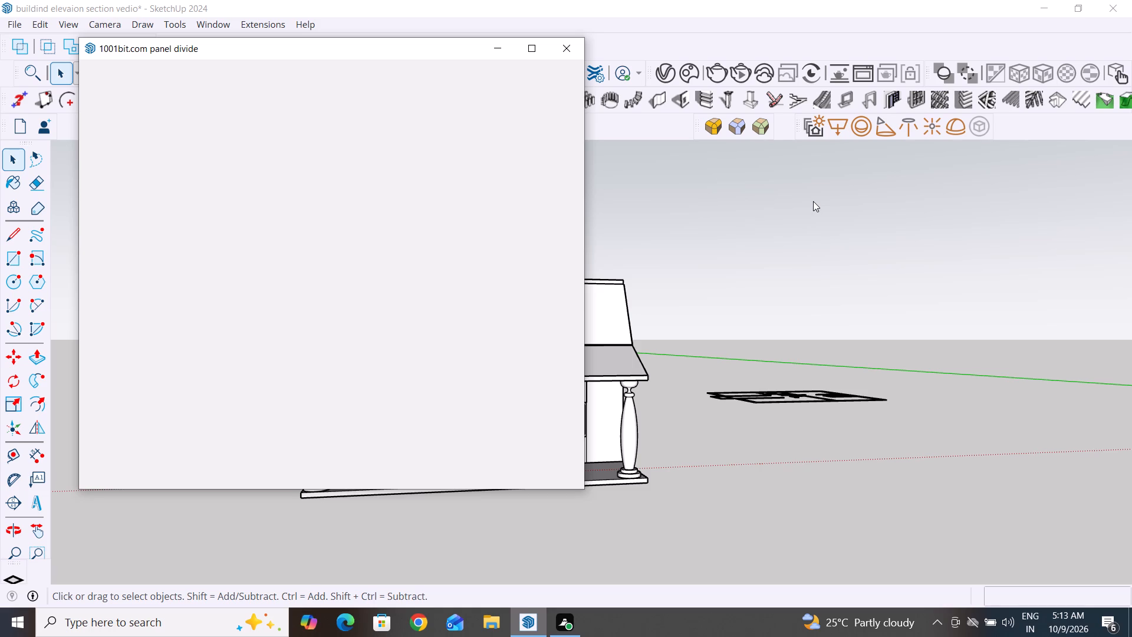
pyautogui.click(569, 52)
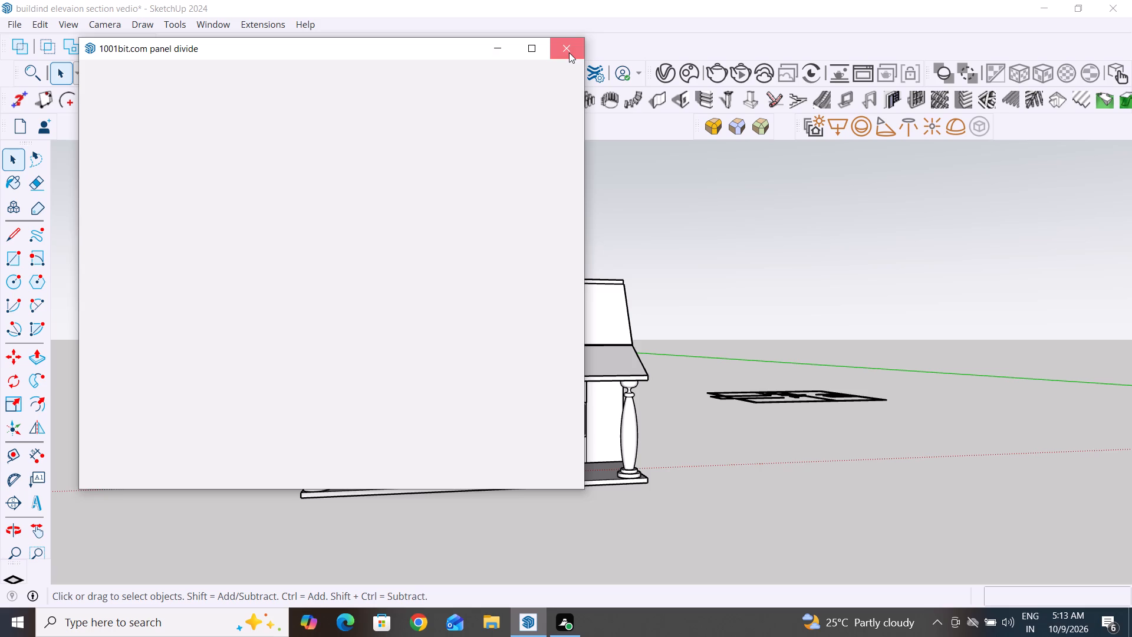
# Copy the ground-floor side window nearest the porch about 27' 9 3/8" out into the open space beyond the porch.
pyautogui.scroll(1, 480, 467)
pyautogui.scroll(2, 368, 439)
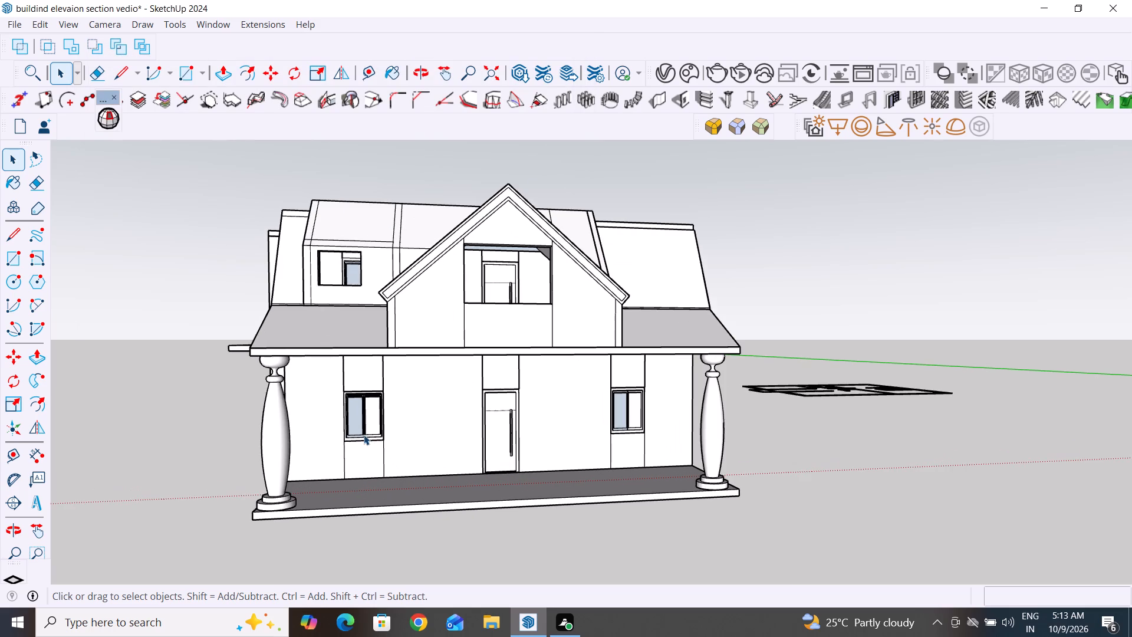
pyautogui.click(364, 439)
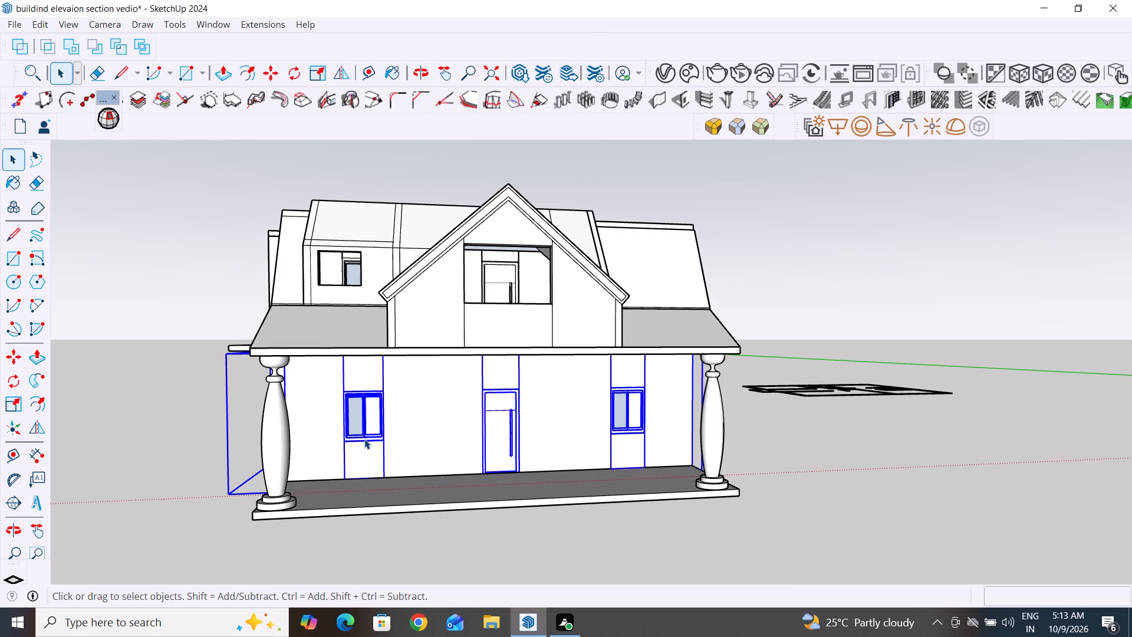
pyautogui.scroll(-3, 608, 429)
pyautogui.moveTo(570, 449); pyautogui.dragTo(582, 457, button='middle')
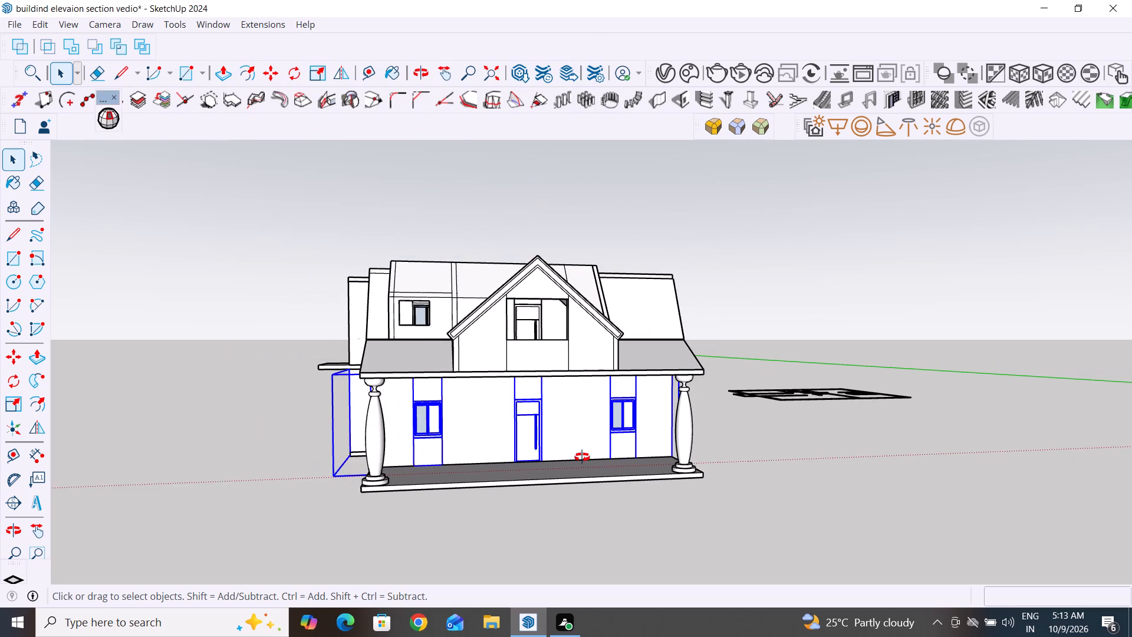
pyautogui.moveTo(582, 457); pyautogui.dragTo(897, 454, button='middle')
pyautogui.click(552, 572)
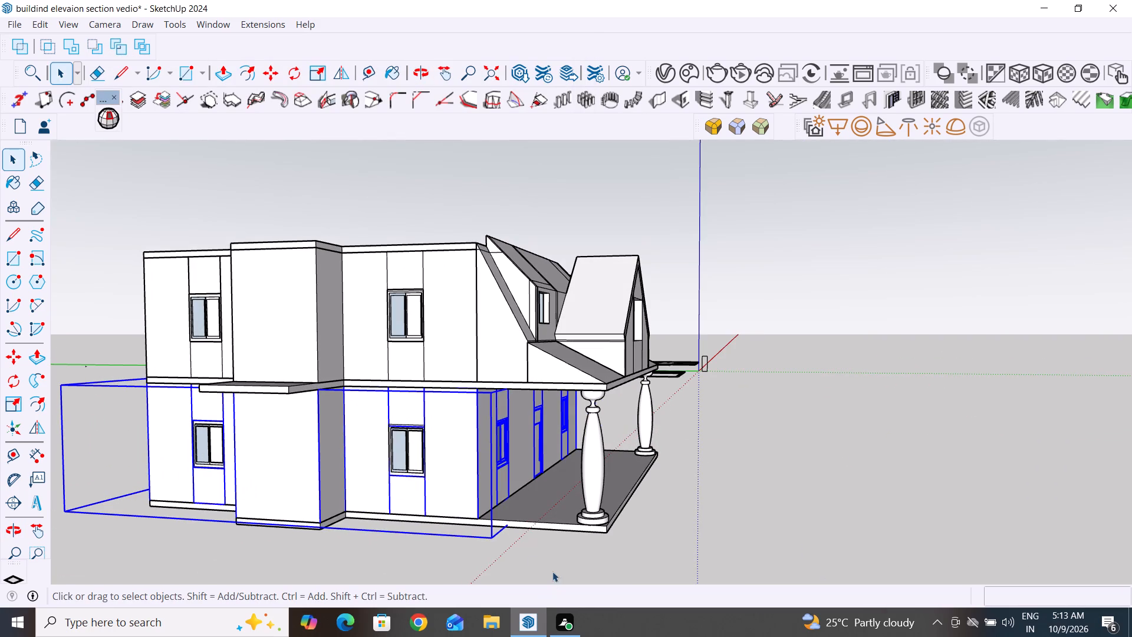
pyautogui.click(413, 472)
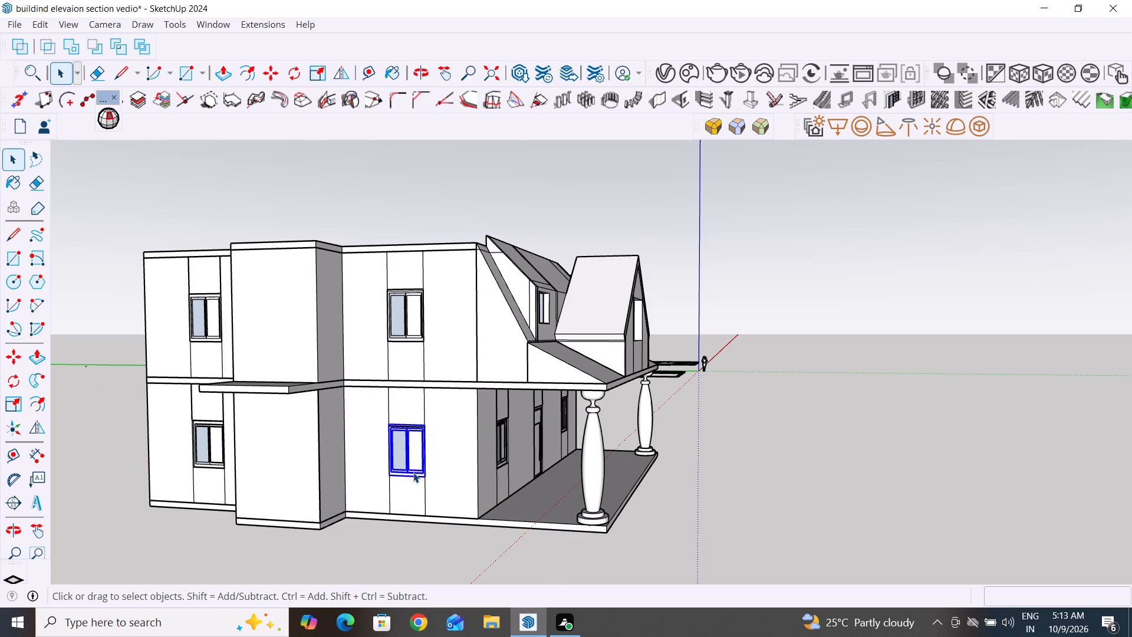
pyautogui.press('m')
pyautogui.keyDown('ctrl'); pyautogui.click(422, 476); pyautogui.keyUp('ctrl')
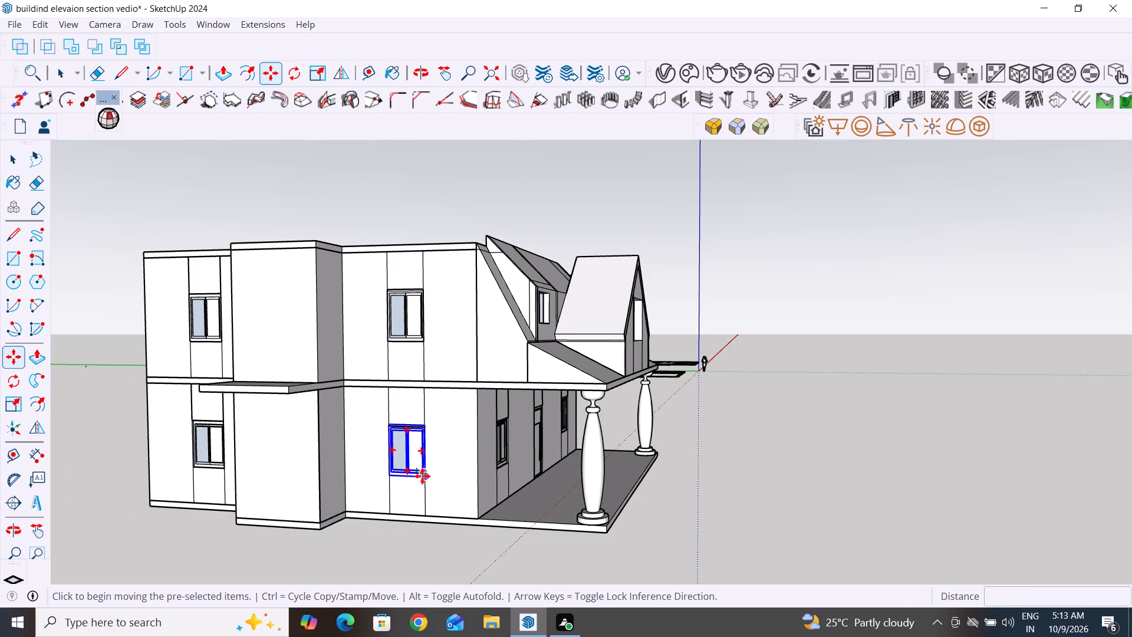
pyautogui.click(795, 497)
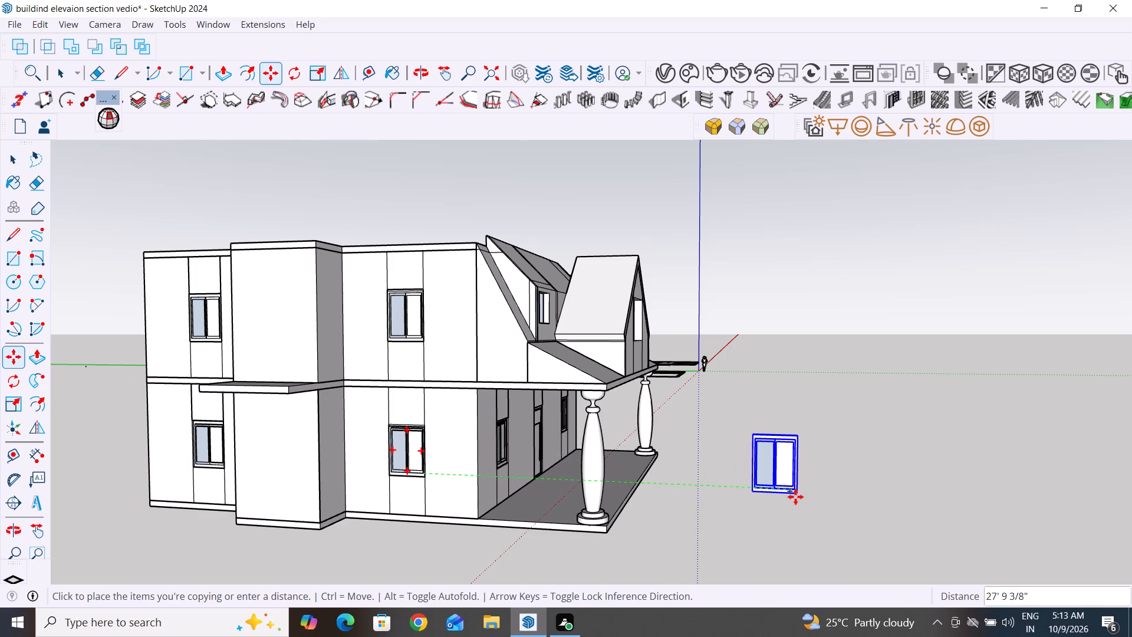
pyautogui.click(12, 154)
# Rotate the copied window 90 degrees about the vertical axis at its bottom corner so it faces the front elevation.
pyautogui.click(14, 378)
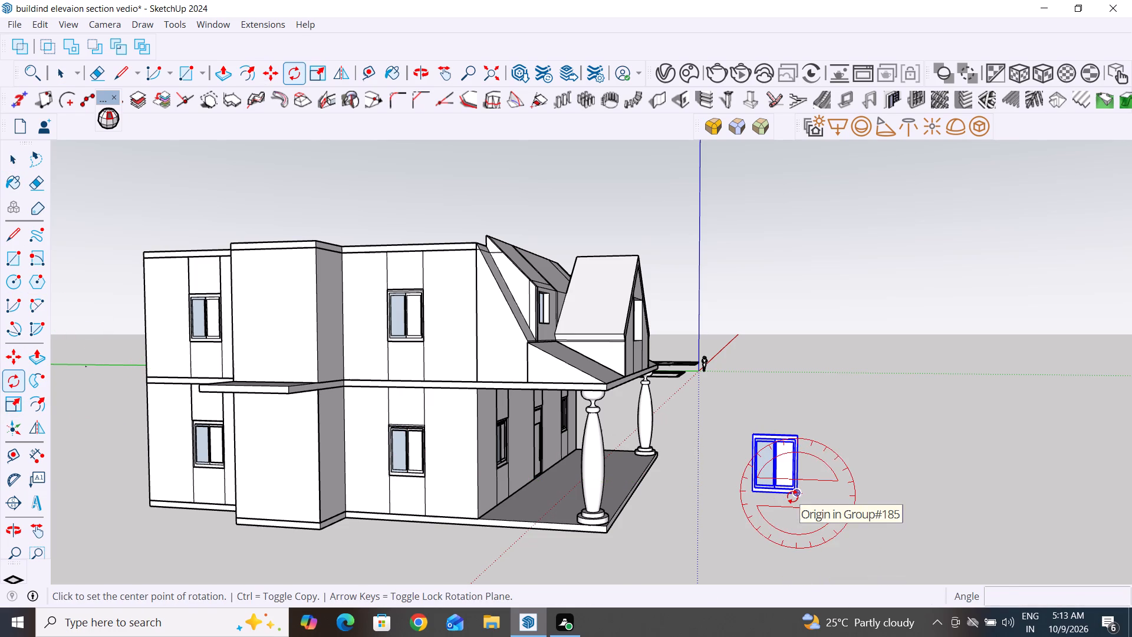
pyautogui.scroll(8, 798, 495)
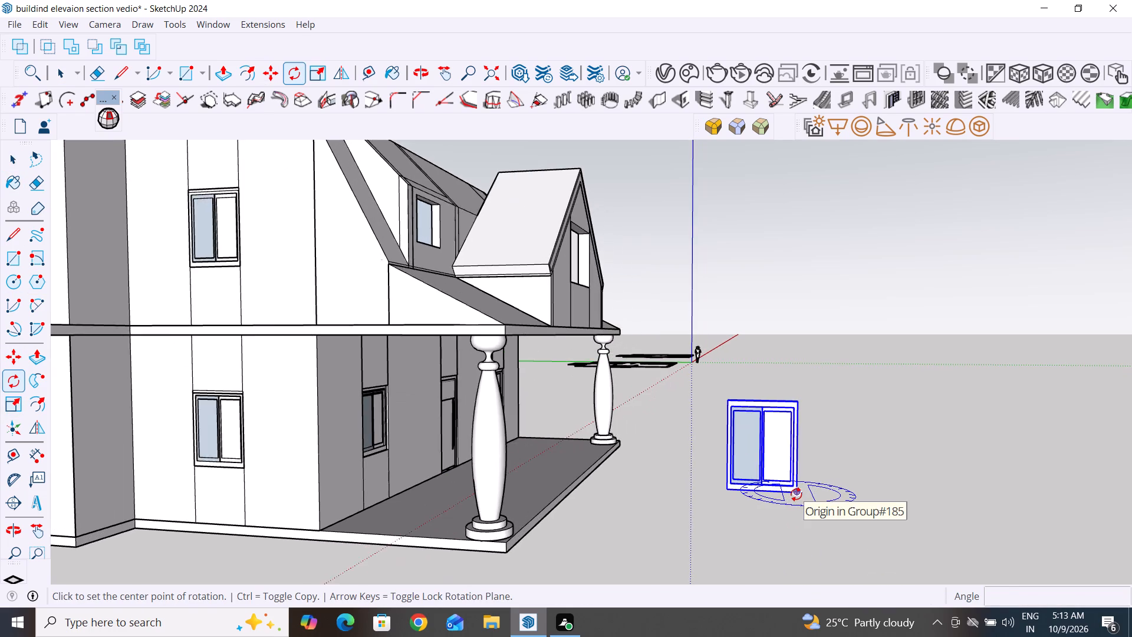
pyautogui.click(791, 491)
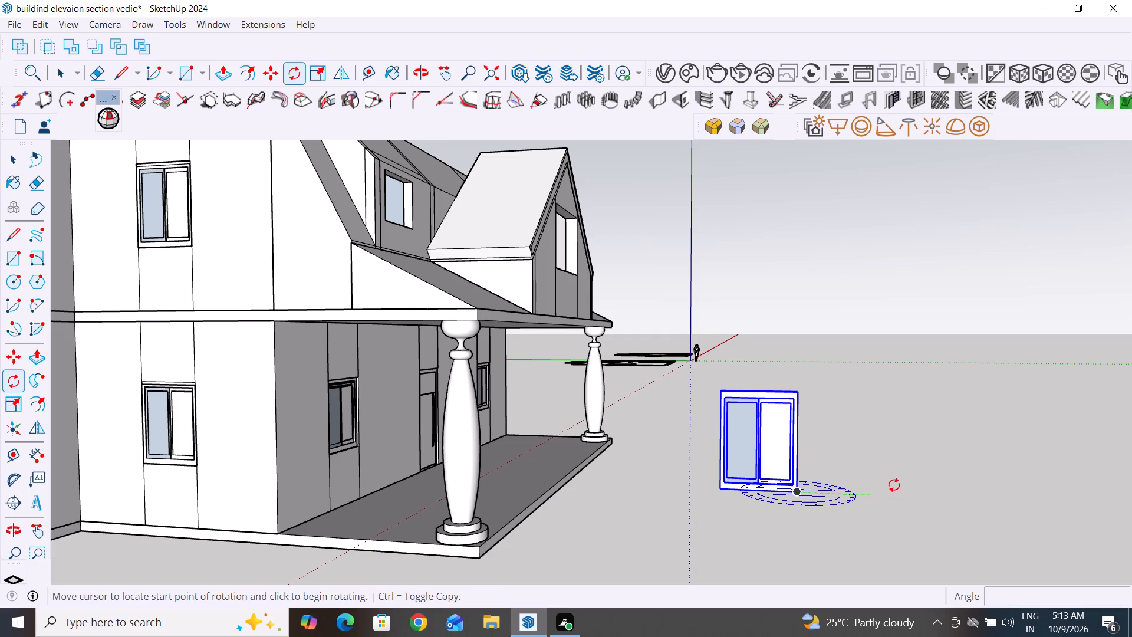
pyautogui.click(905, 485)
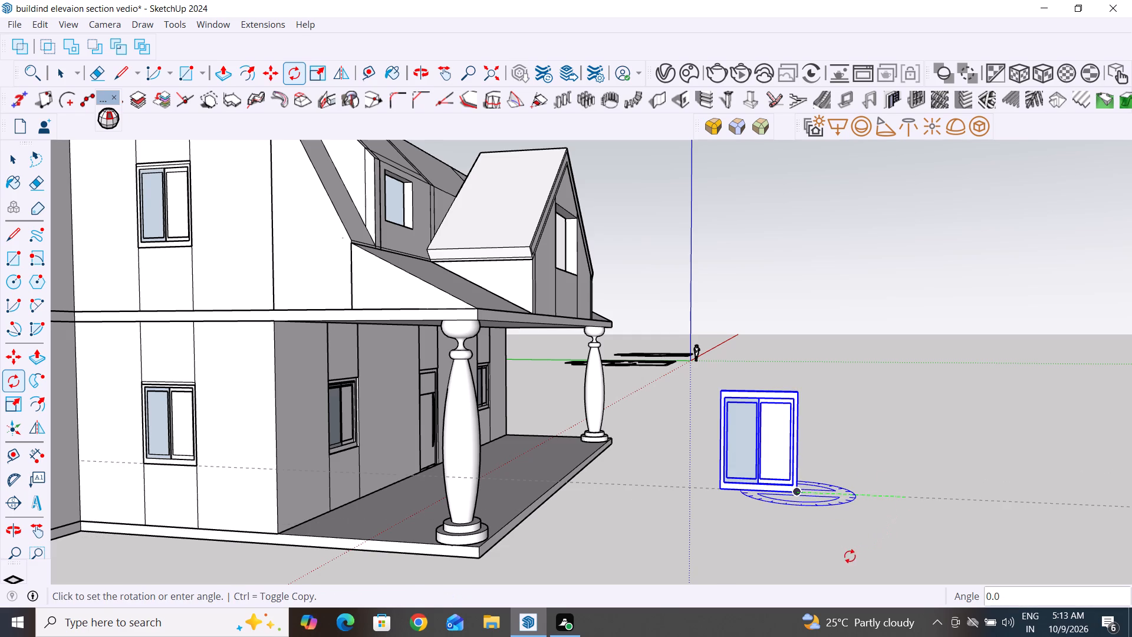
pyautogui.click(819, 564)
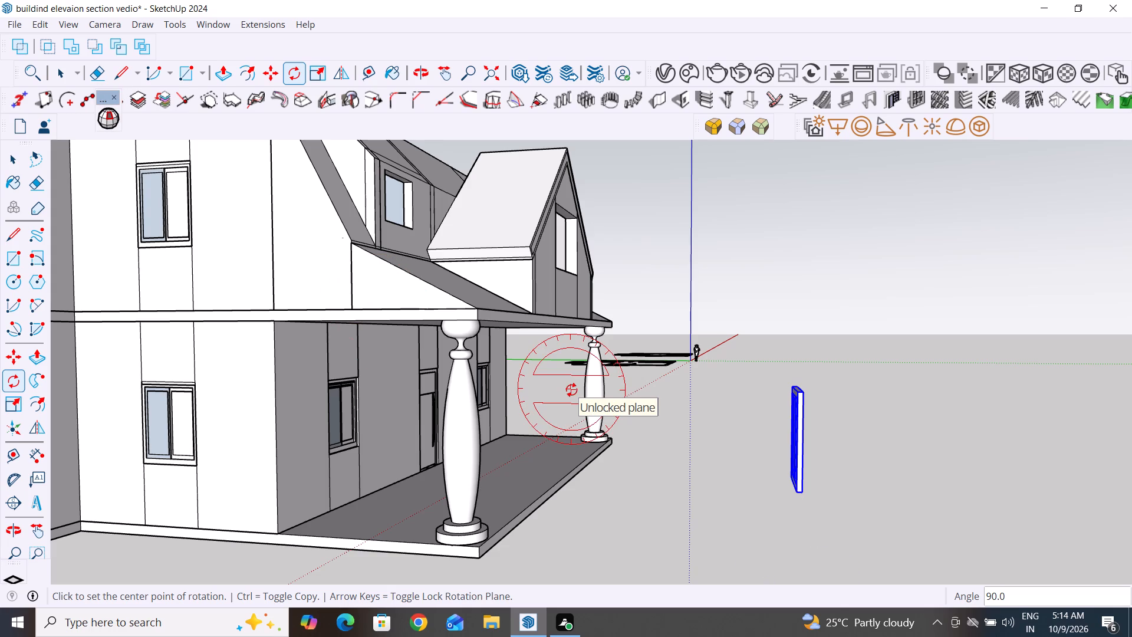
pyautogui.click(12, 162)
pyautogui.click(750, 494)
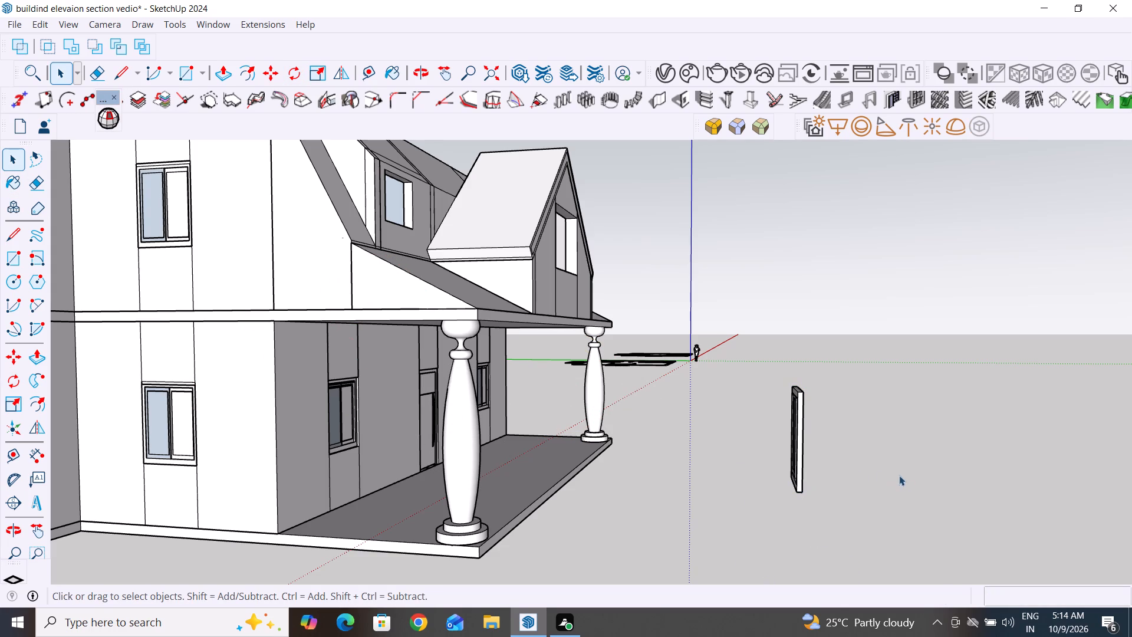
# Move the rotated window copy by its bottom corner about 12' 4 3/4" towards the lower corner of the front gable opening.
pyautogui.moveTo(906, 488); pyautogui.dragTo(601, 464, button='middle')
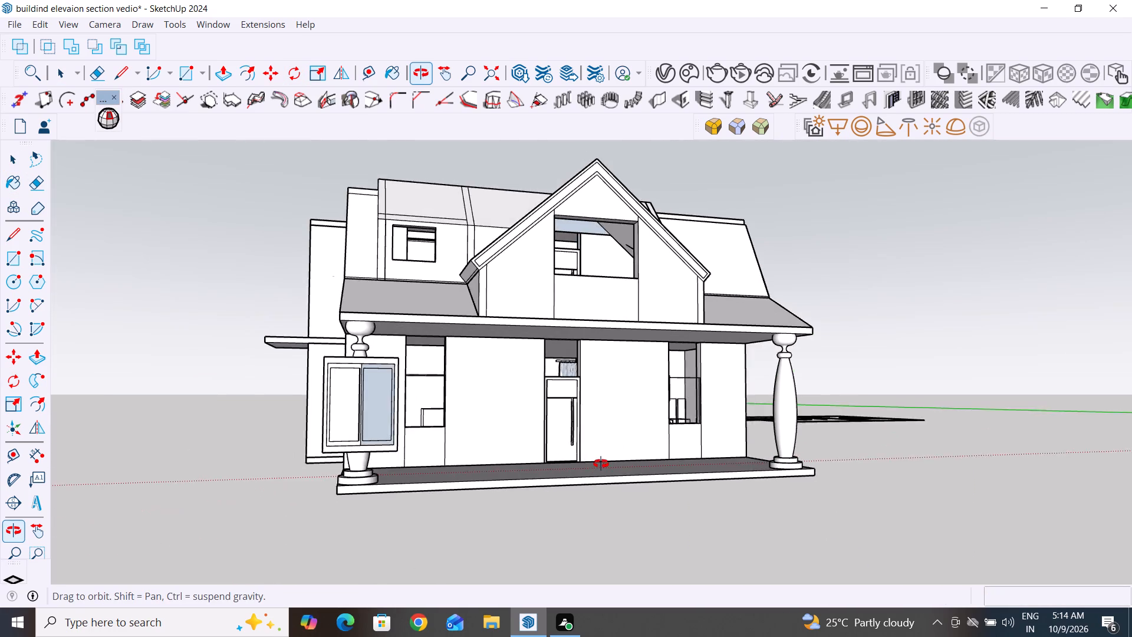
pyautogui.moveTo(601, 464); pyautogui.dragTo(627, 481, button='middle')
pyautogui.click(399, 464)
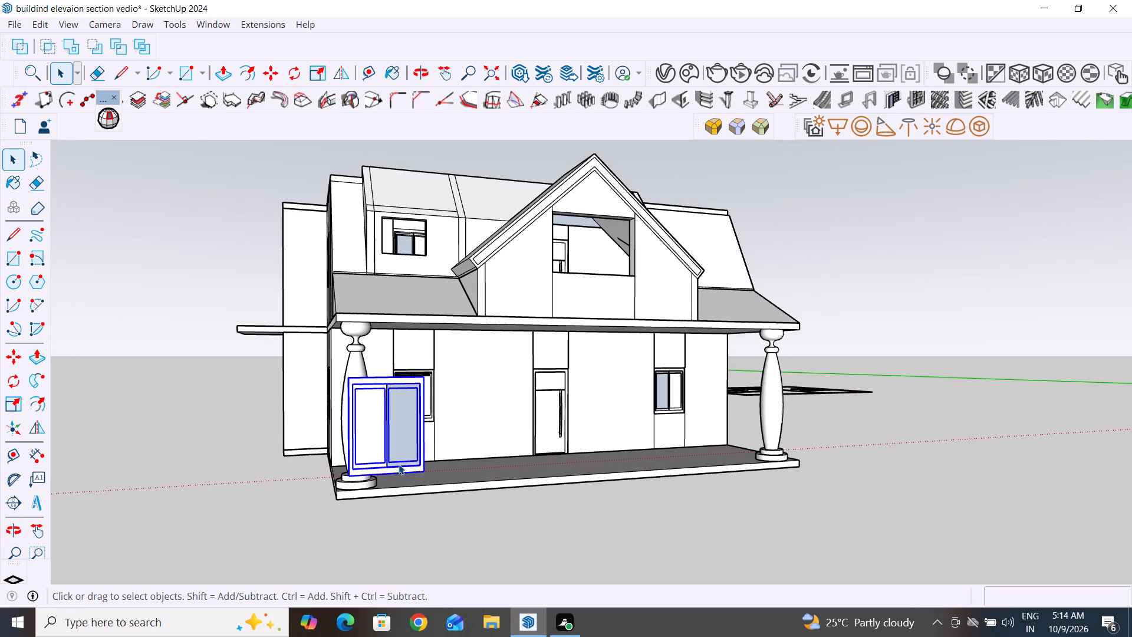
pyautogui.press('m')
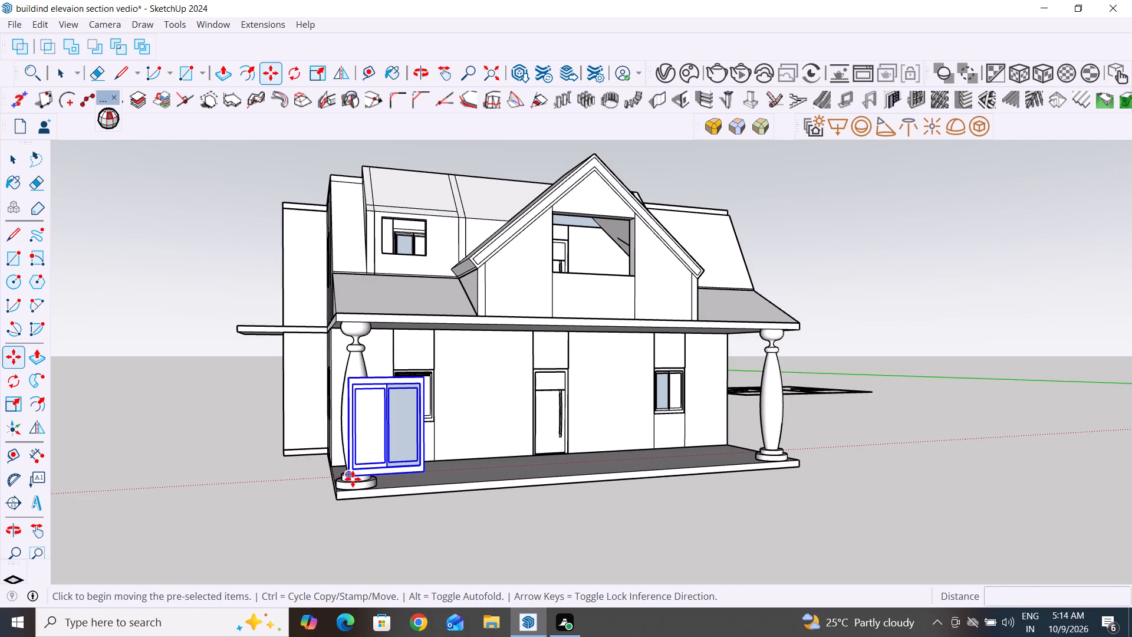
pyautogui.click(353, 479)
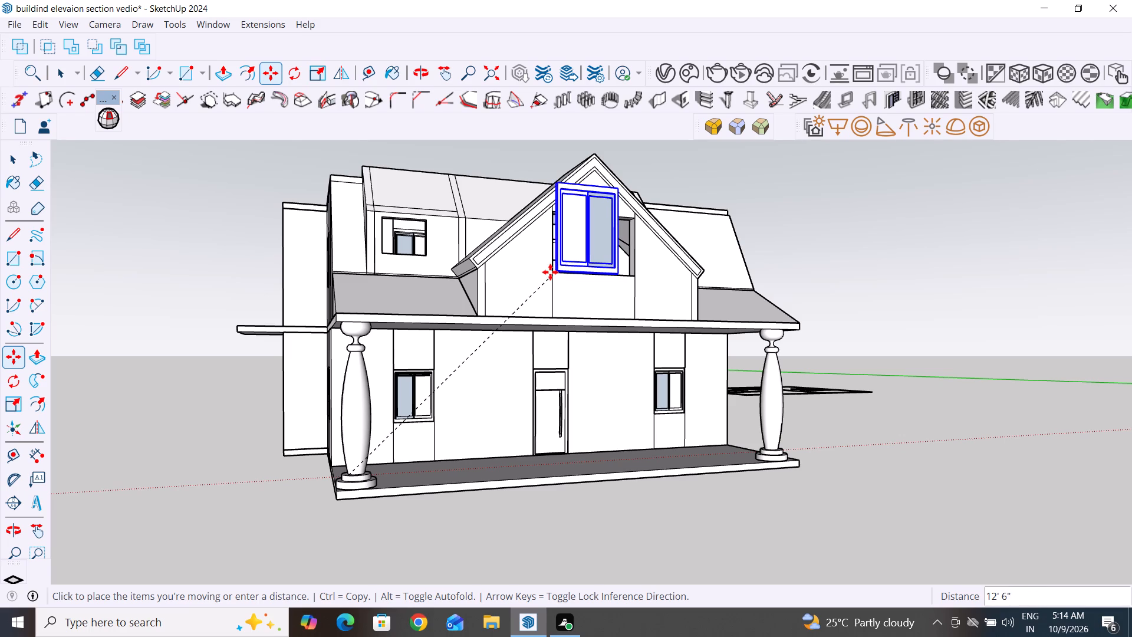
pyautogui.click(550, 272)
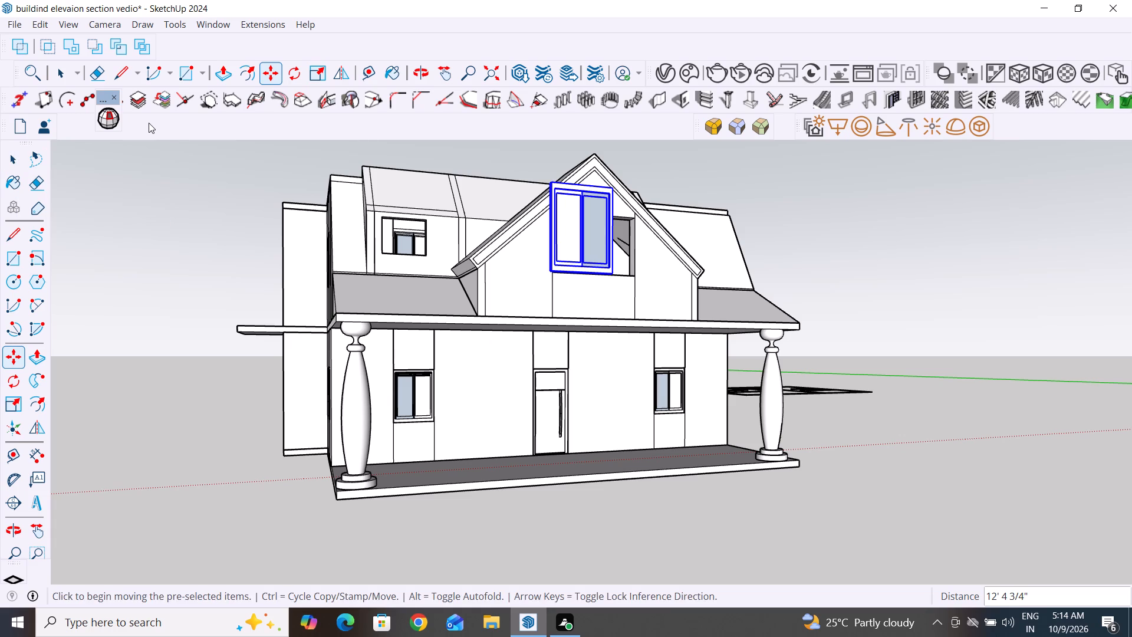
# Examine the bottom corner of the window copy against the front gable opening.
pyautogui.scroll(4, 549, 258)
pyautogui.scroll(4, 610, 195)
pyautogui.scroll(3, 531, 316)
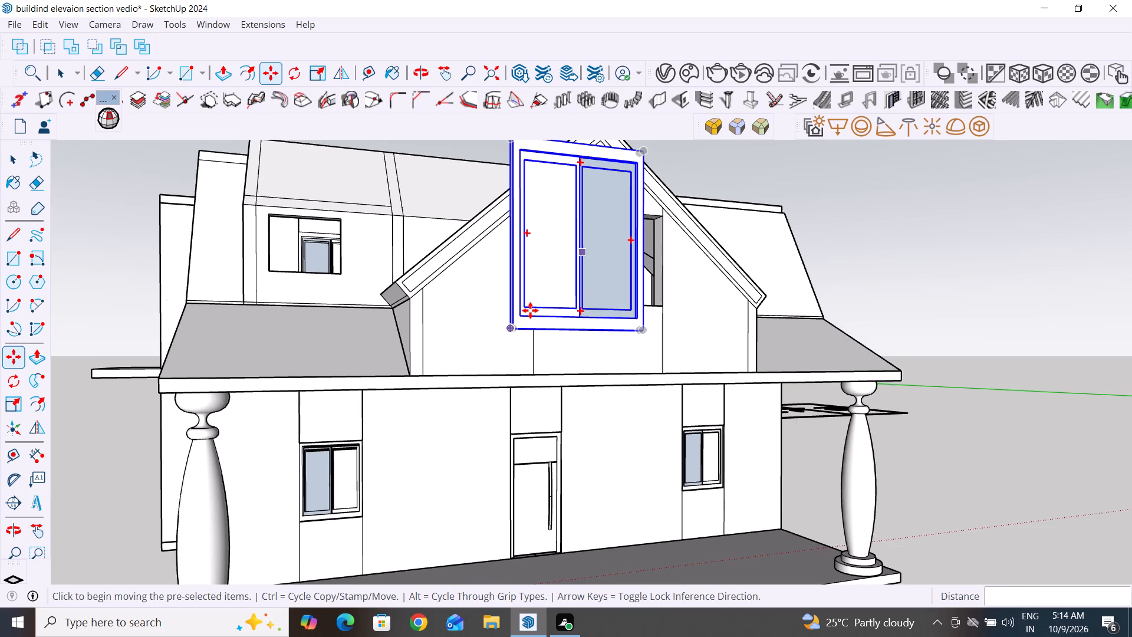
pyautogui.scroll(7, 504, 341)
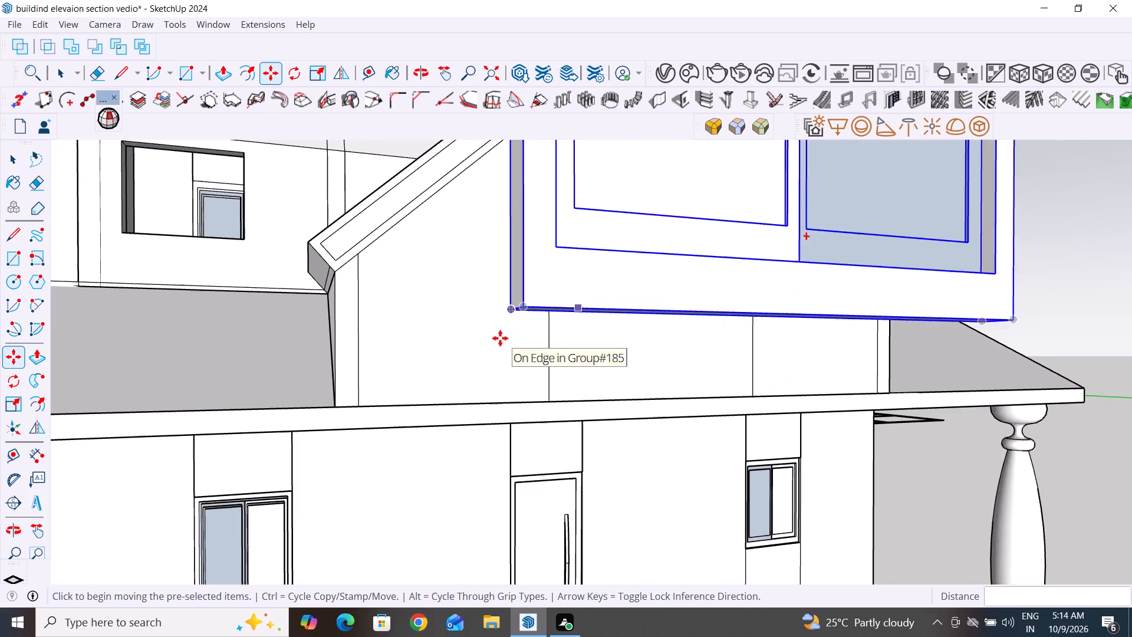
pyautogui.scroll(-7, 534, 367)
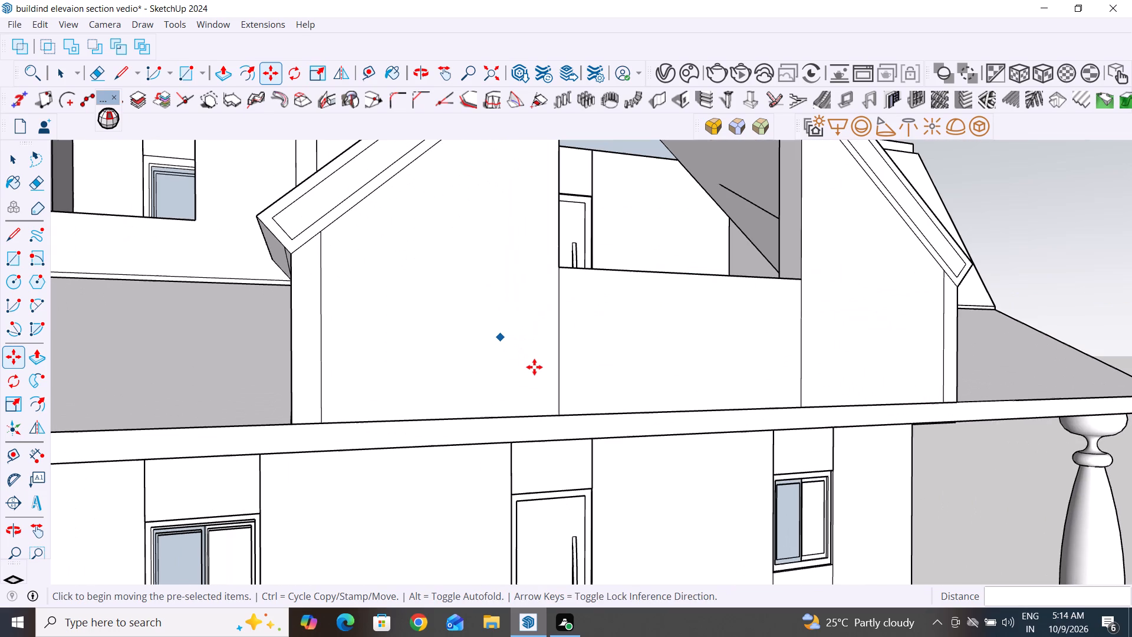
pyautogui.scroll(-1, 534, 367)
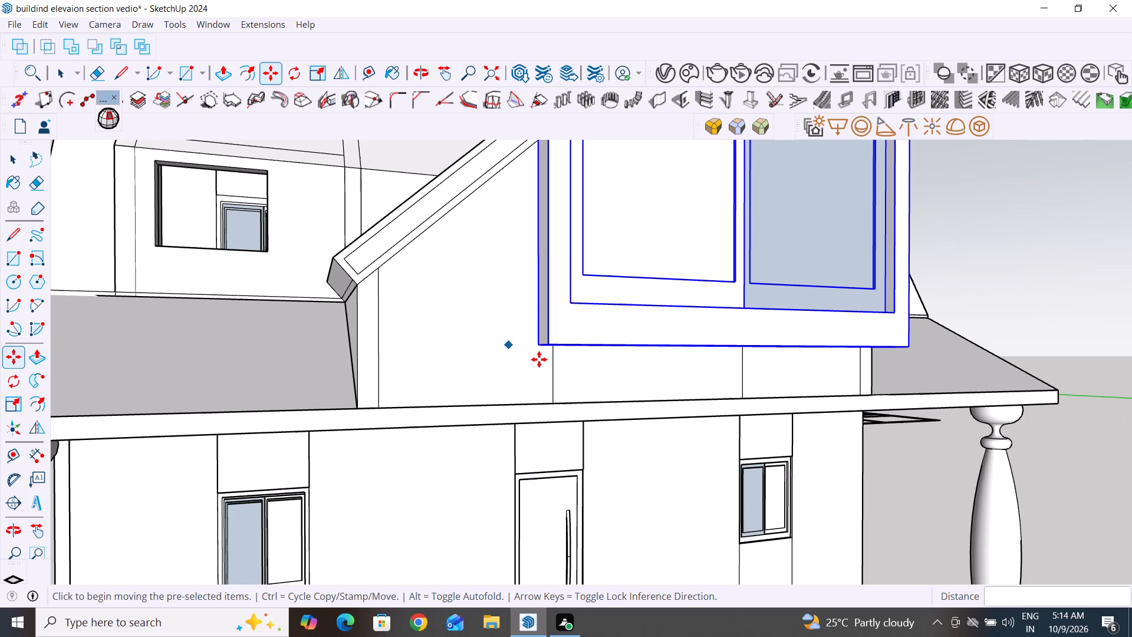
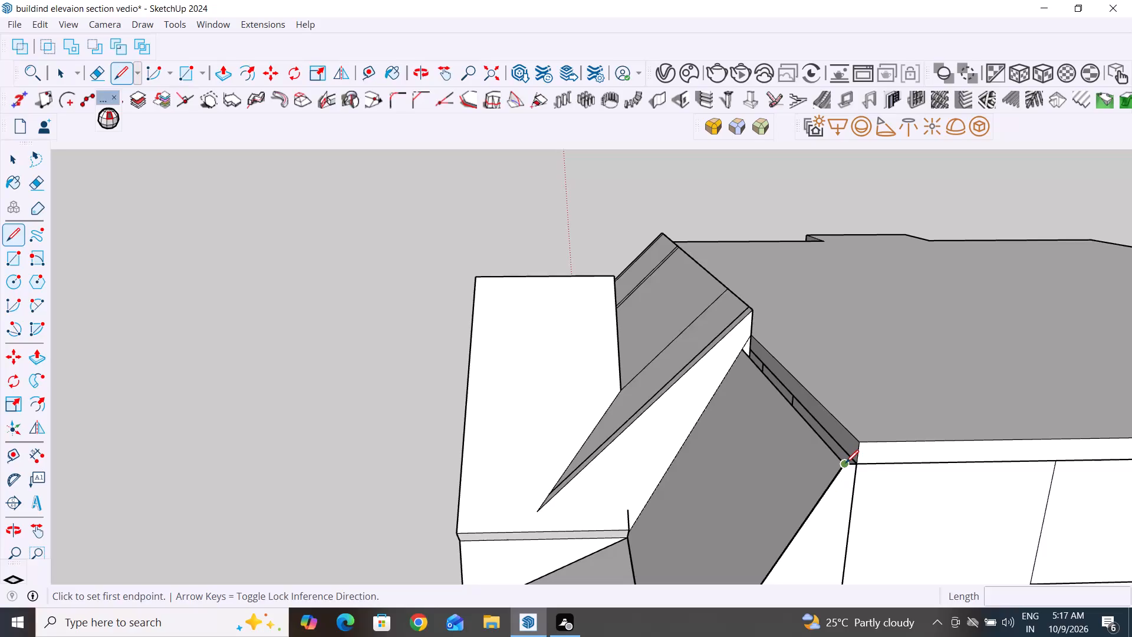
# Draw a short line across the end of the narrow gap beneath the main roof's front corner edge.
pyautogui.click(845, 463)
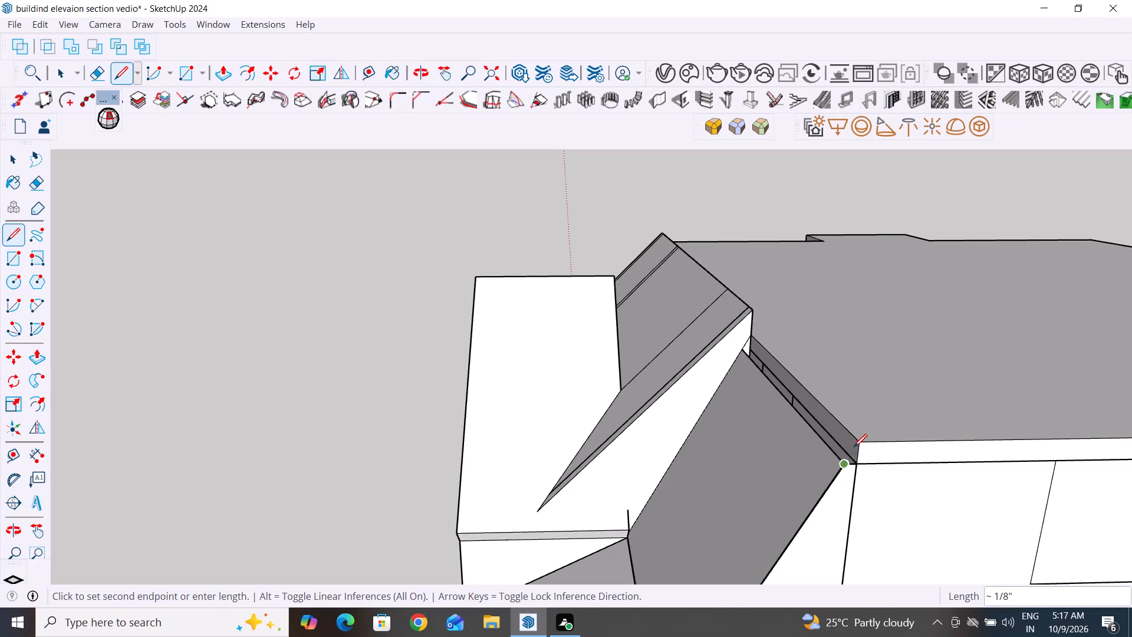
pyautogui.click(859, 444)
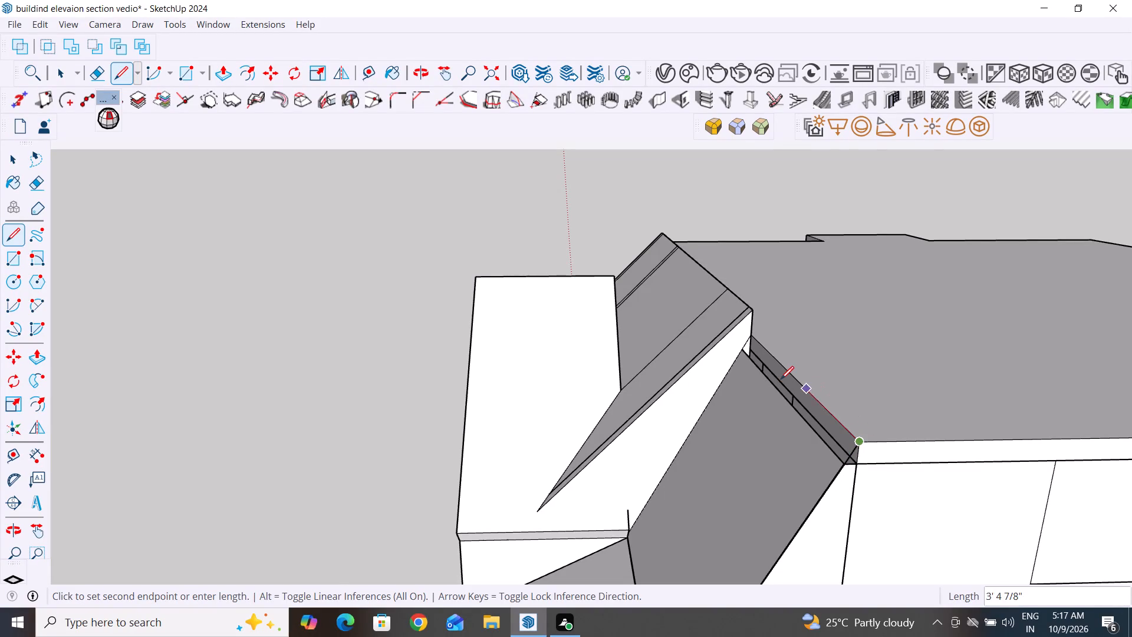
pyautogui.click(11, 161)
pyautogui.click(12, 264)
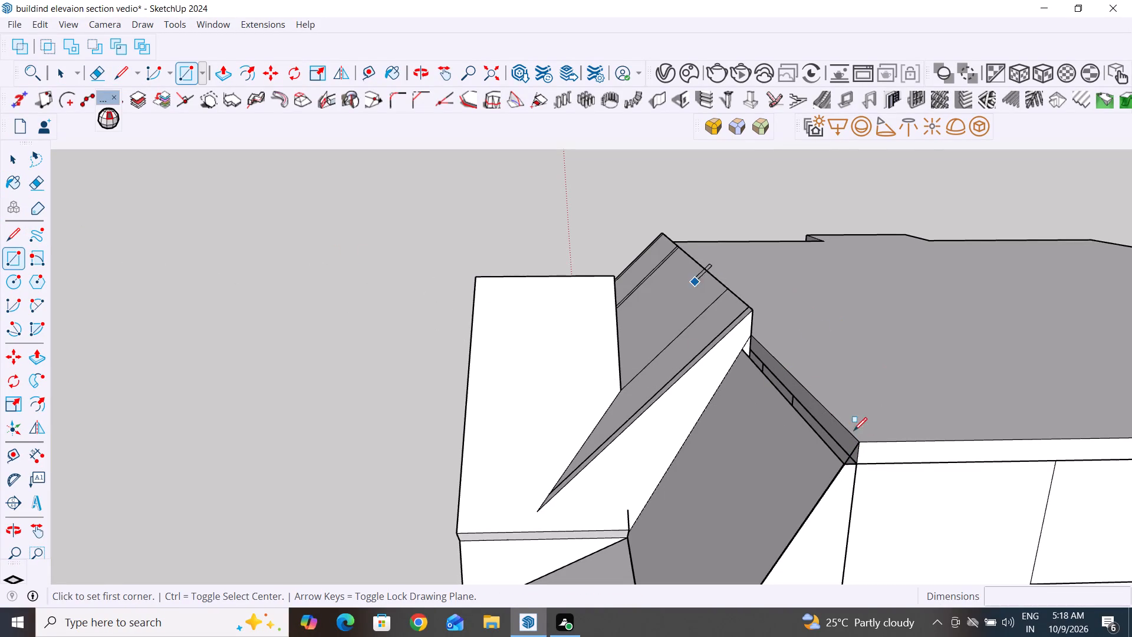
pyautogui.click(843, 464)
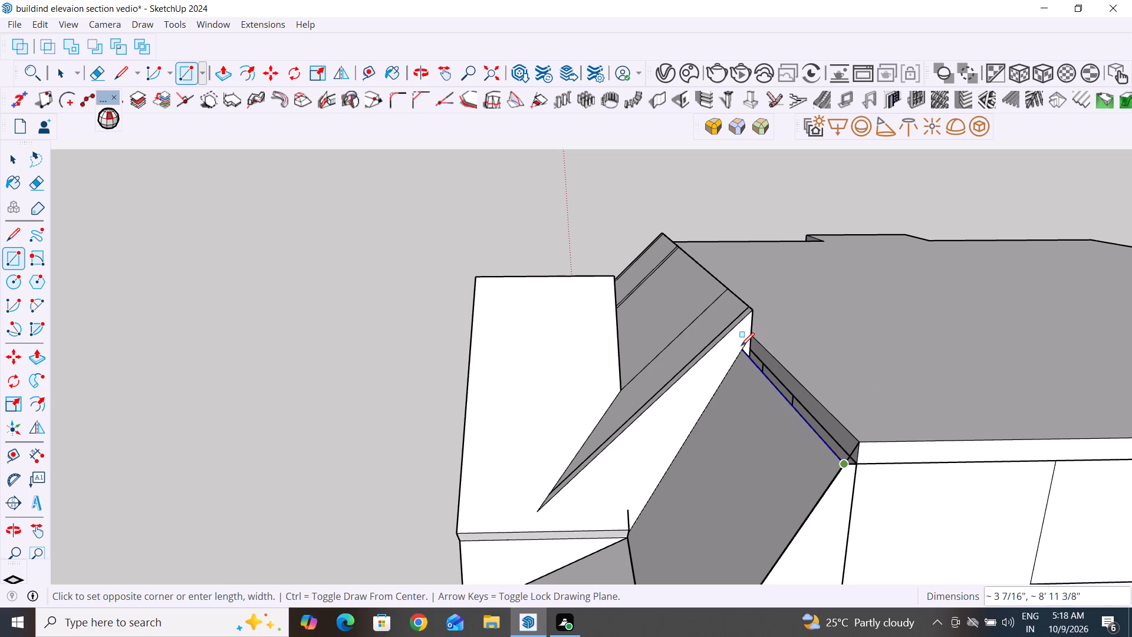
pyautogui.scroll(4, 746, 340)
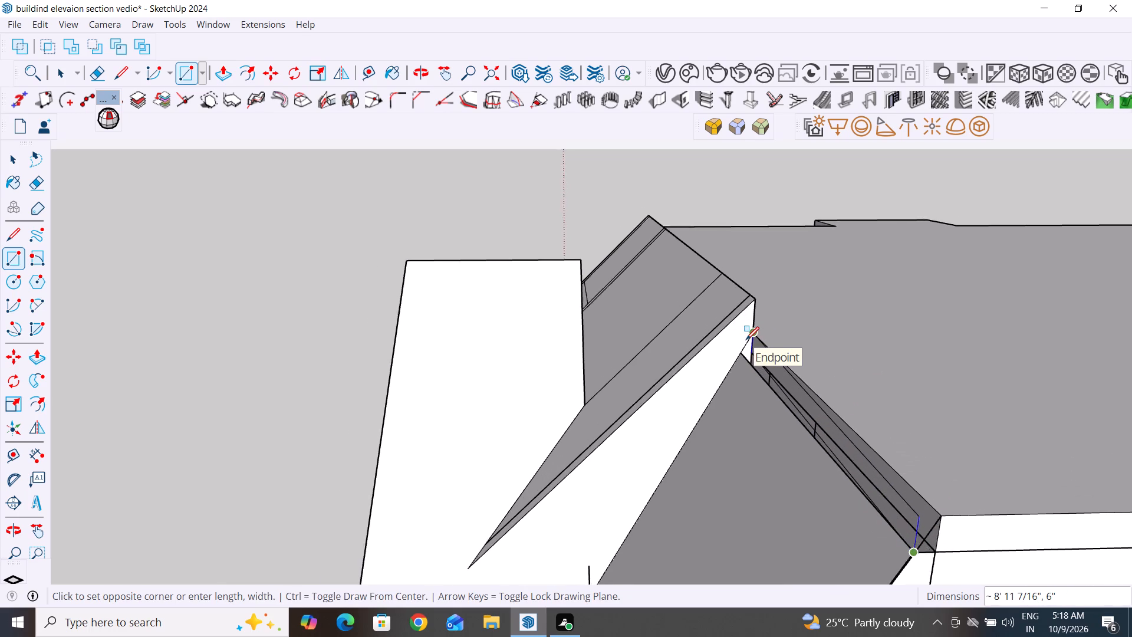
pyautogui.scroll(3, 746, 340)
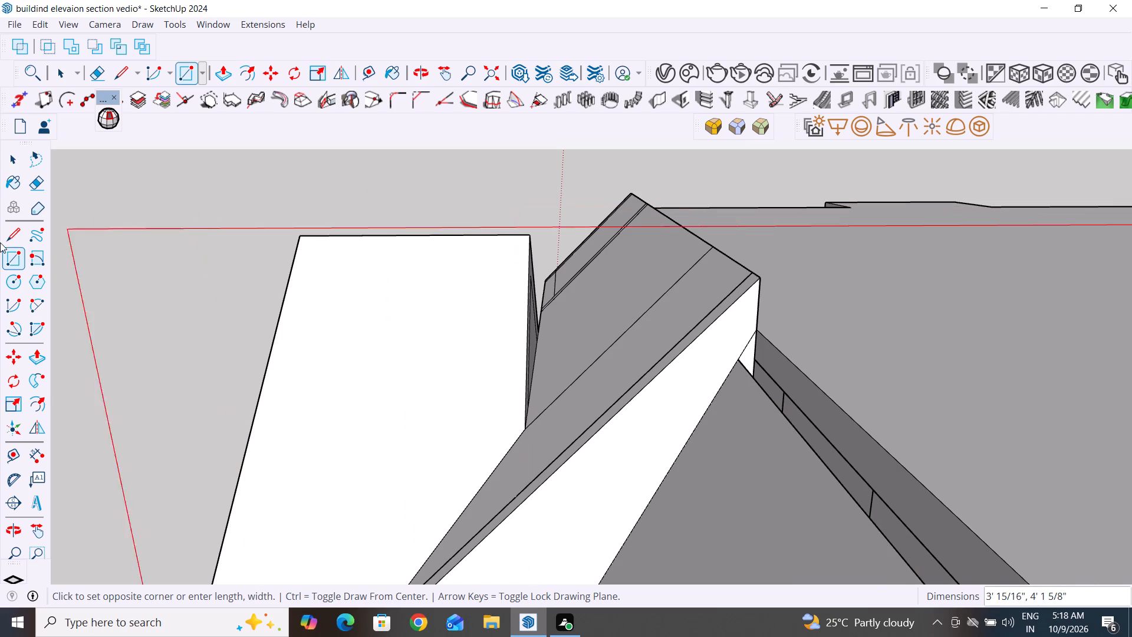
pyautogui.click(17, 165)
# Cover the gap beneath the main roof's edge beside the front gable with a rectangle about 8' 11 5/16" long and 6 13/16" high.
pyautogui.scroll(-4, 402, 296)
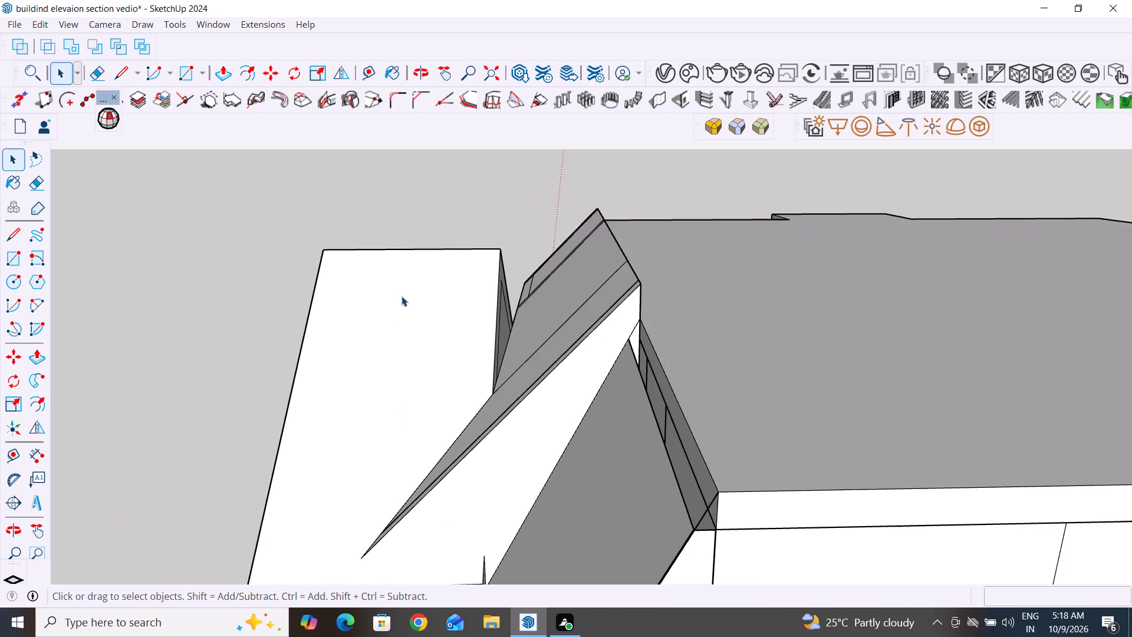
pyautogui.scroll(-3, 402, 296)
pyautogui.moveTo(524, 461); pyautogui.dragTo(728, 407, button='middle')
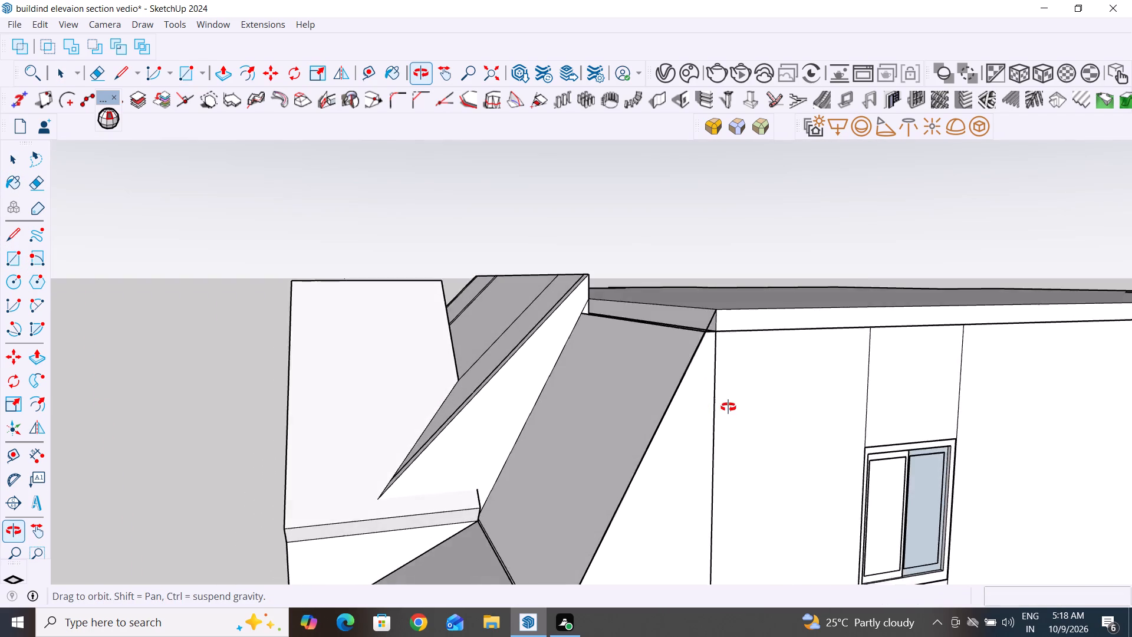
pyautogui.moveTo(728, 407); pyautogui.dragTo(985, 473, button='middle')
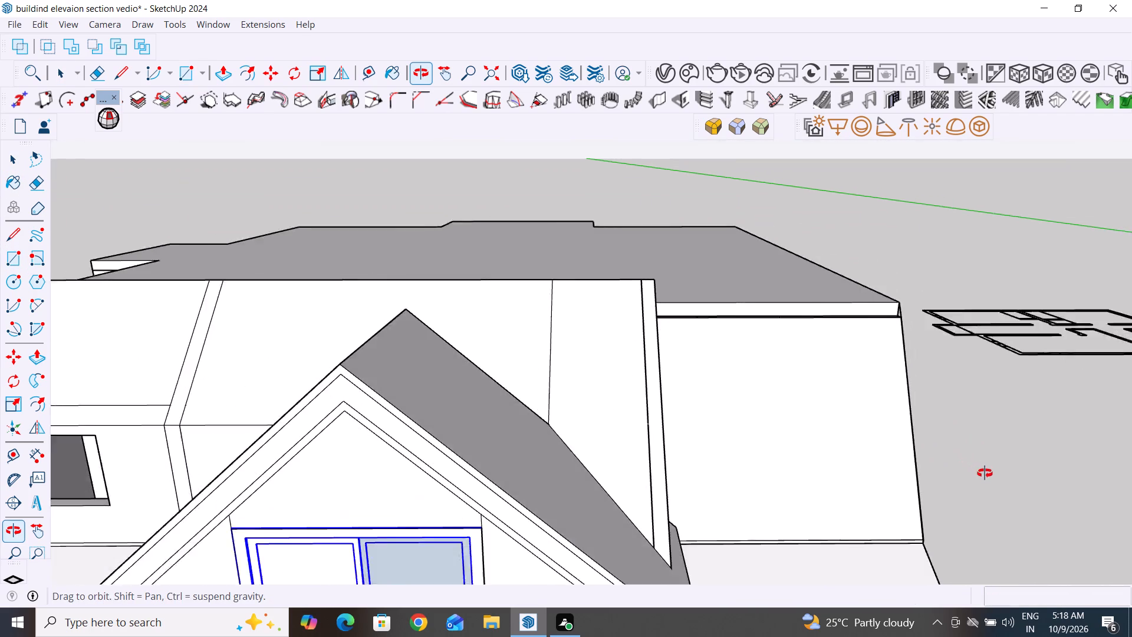
pyautogui.moveTo(985, 473); pyautogui.dragTo(963, 521, button='middle')
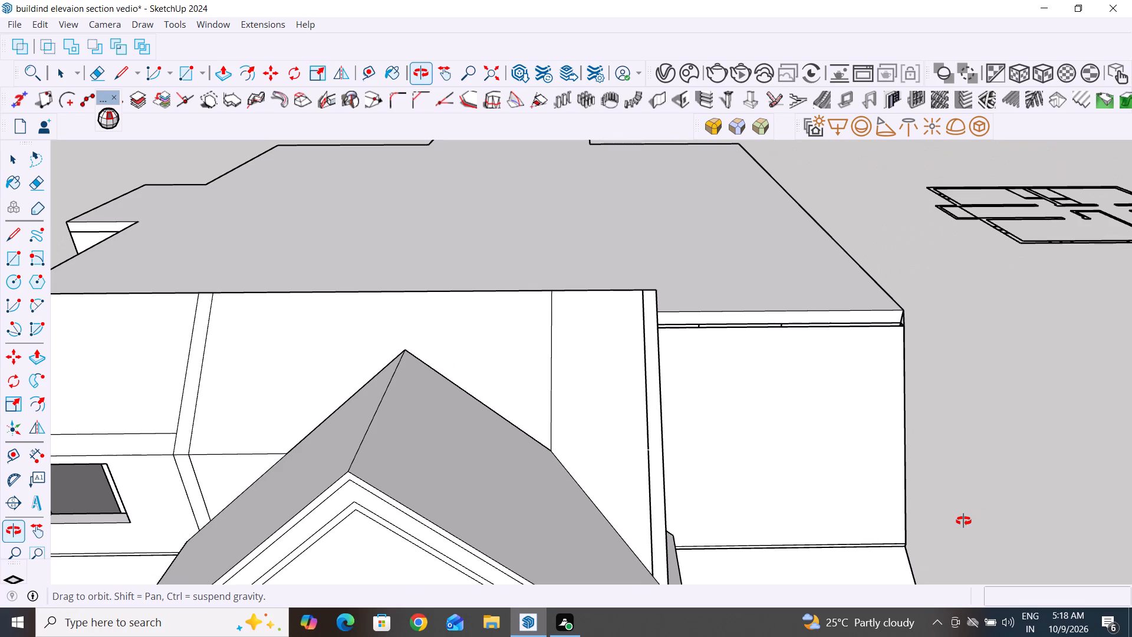
pyautogui.click(8, 258)
pyautogui.click(903, 311)
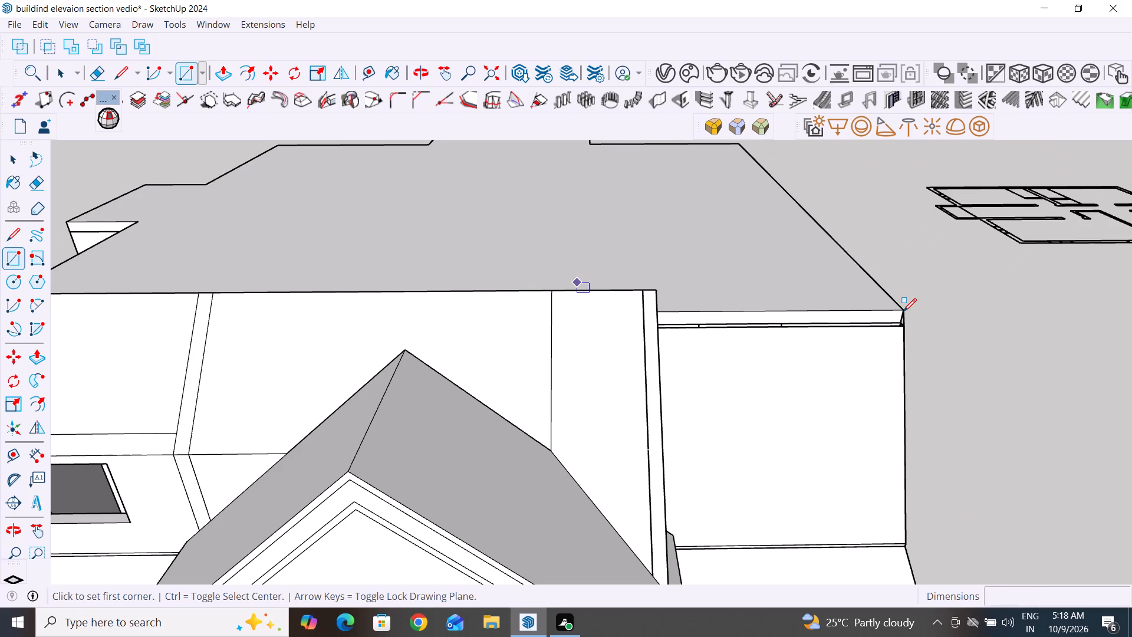
pyautogui.moveTo(620, 405); pyautogui.dragTo(509, 391, button='middle')
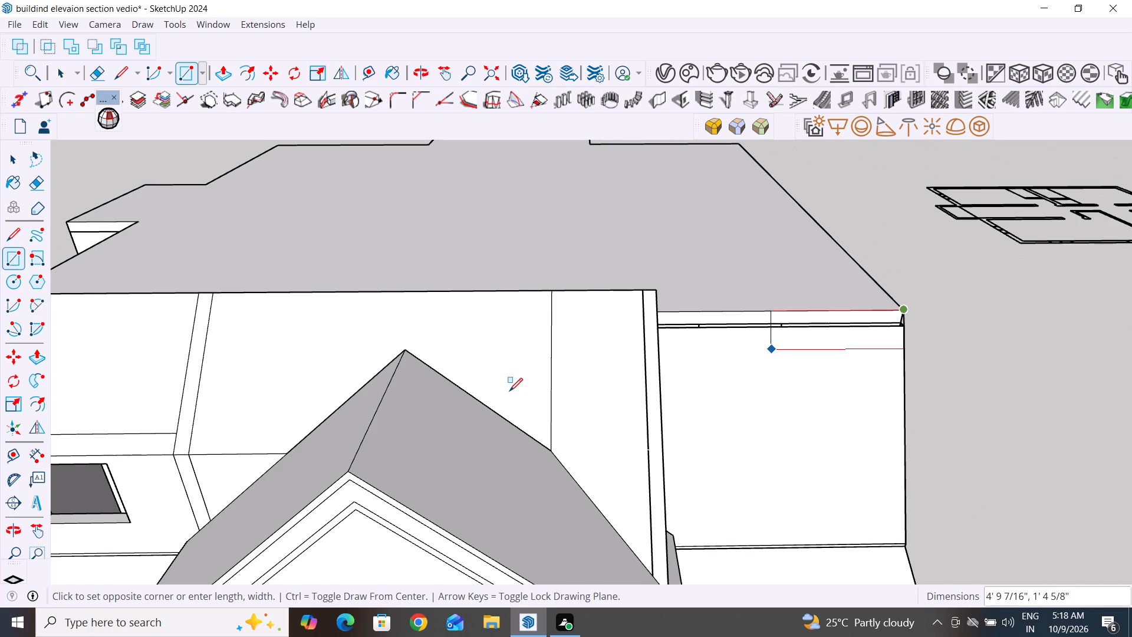
pyautogui.moveTo(509, 391); pyautogui.dragTo(492, 376, button='middle')
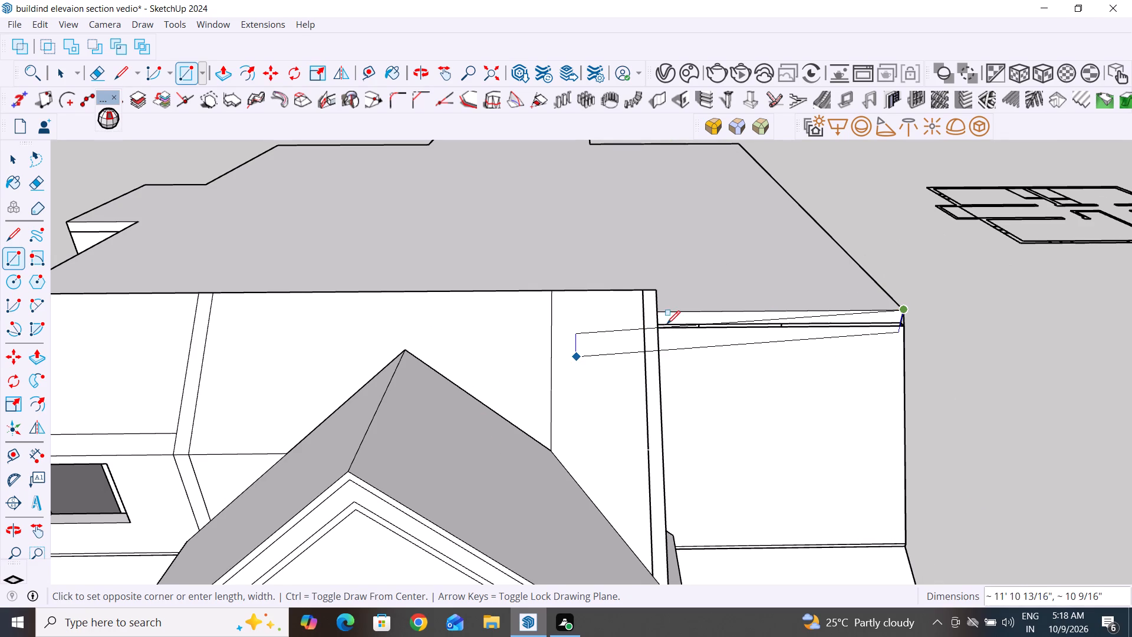
pyautogui.scroll(6, 681, 323)
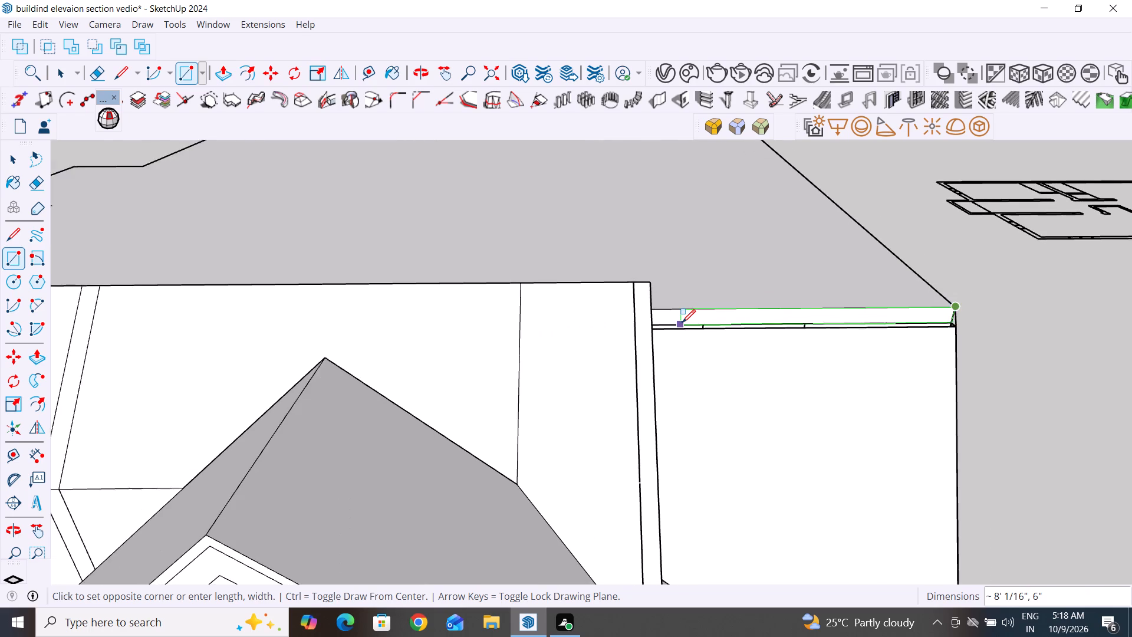
pyautogui.scroll(9, 682, 323)
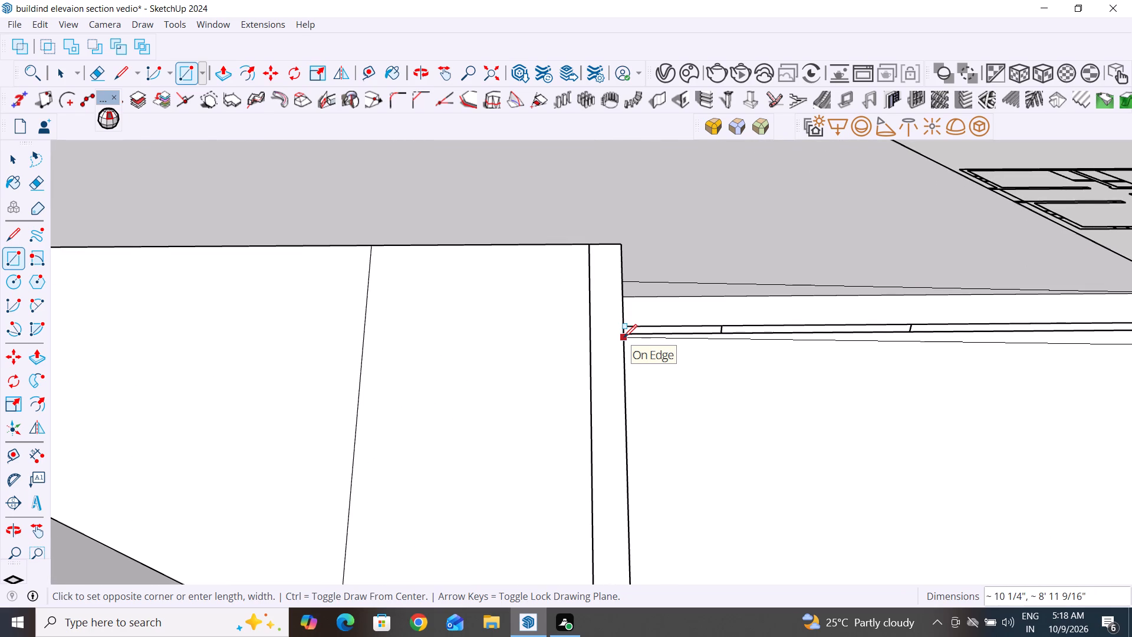
pyautogui.scroll(5, 624, 337)
pyautogui.moveTo(630, 375); pyautogui.dragTo(535, 357, button='middle')
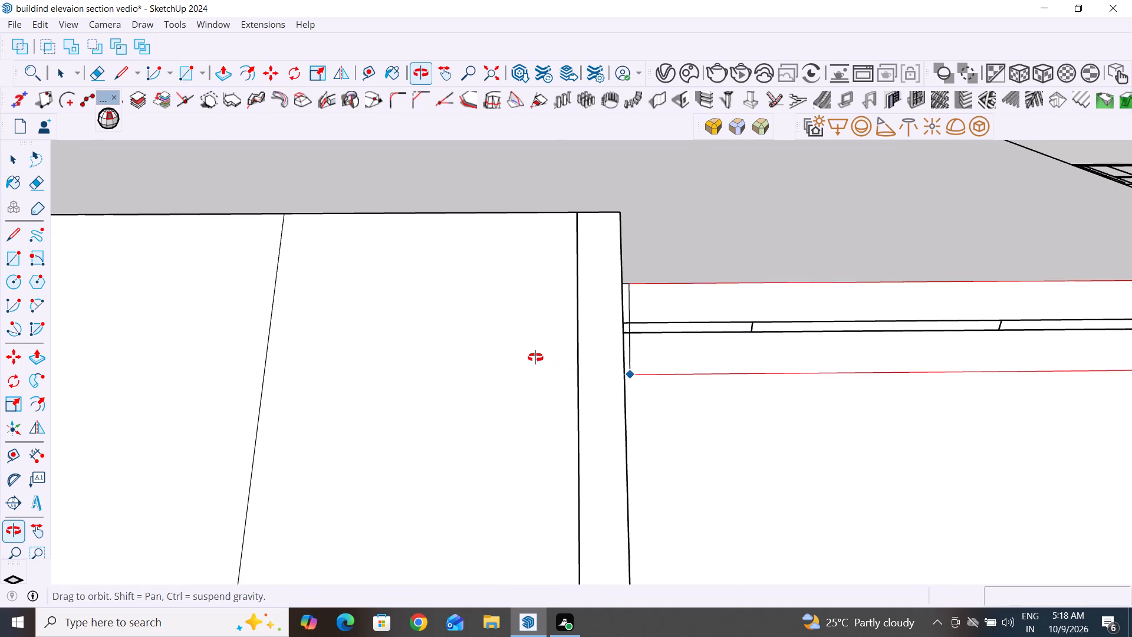
pyautogui.moveTo(535, 357); pyautogui.dragTo(525, 351, button='middle')
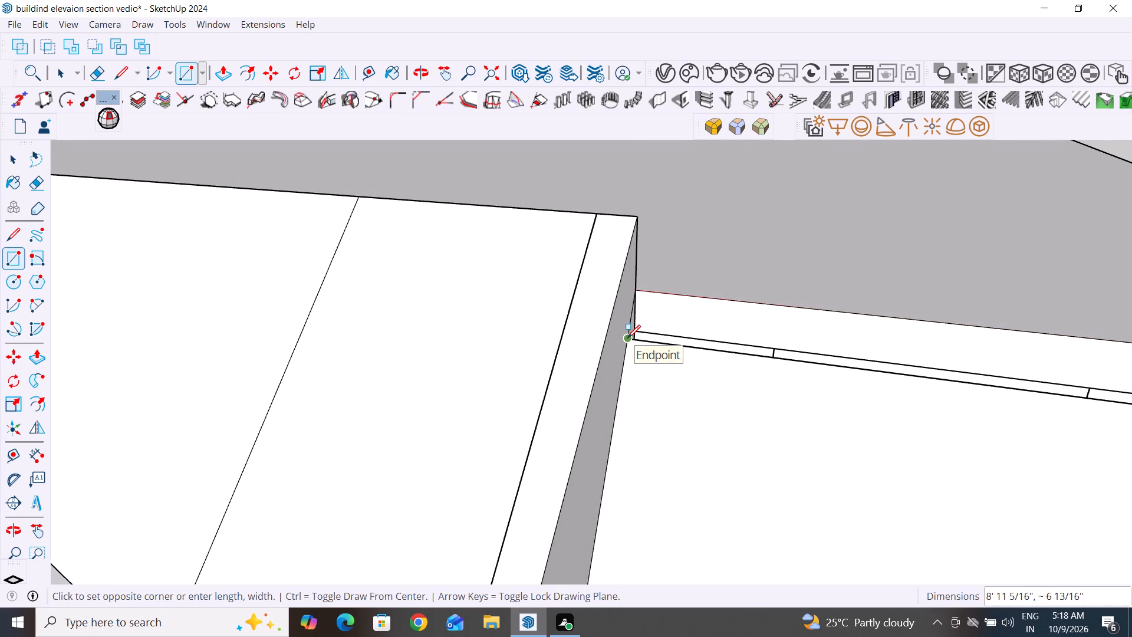
pyautogui.click(627, 338)
pyautogui.scroll(-5, 612, 353)
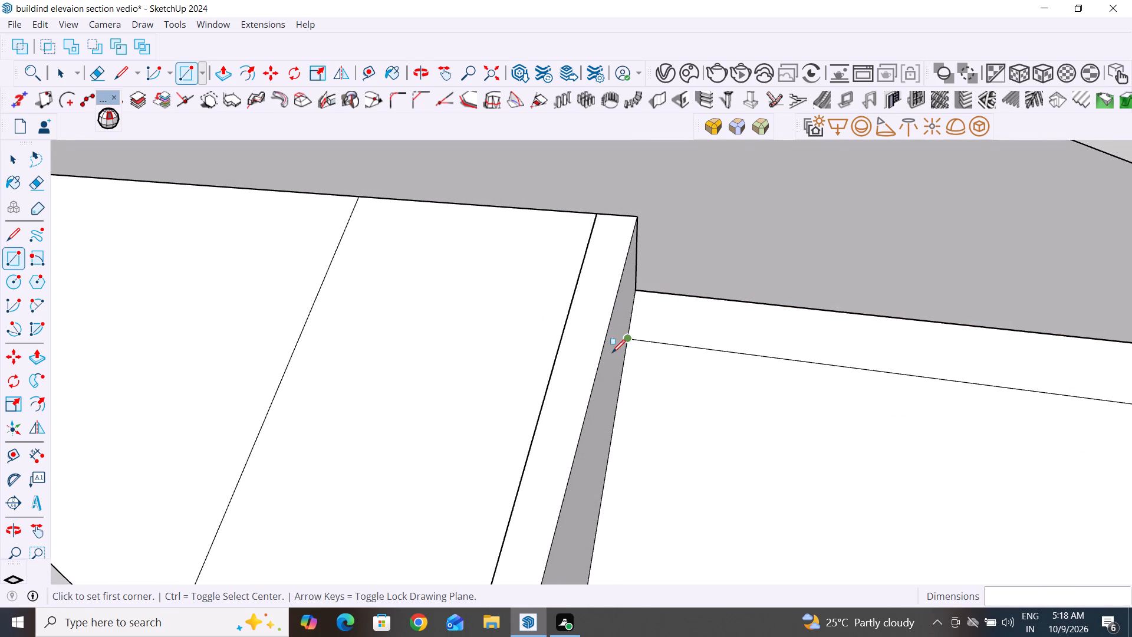
pyautogui.scroll(-17, 612, 353)
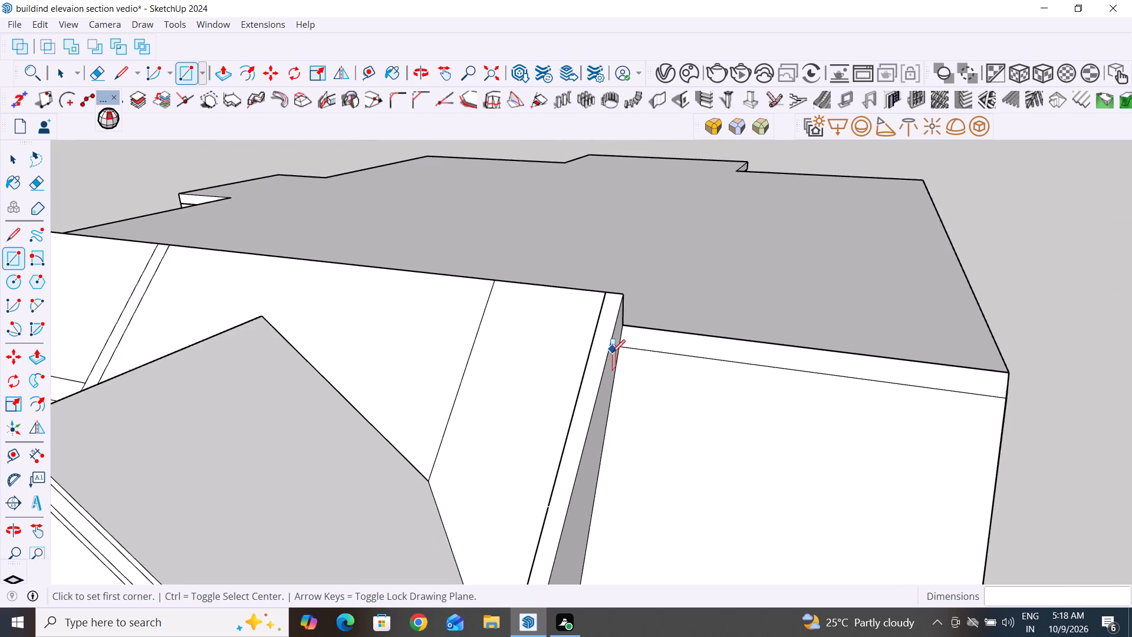
pyautogui.scroll(-10, 612, 353)
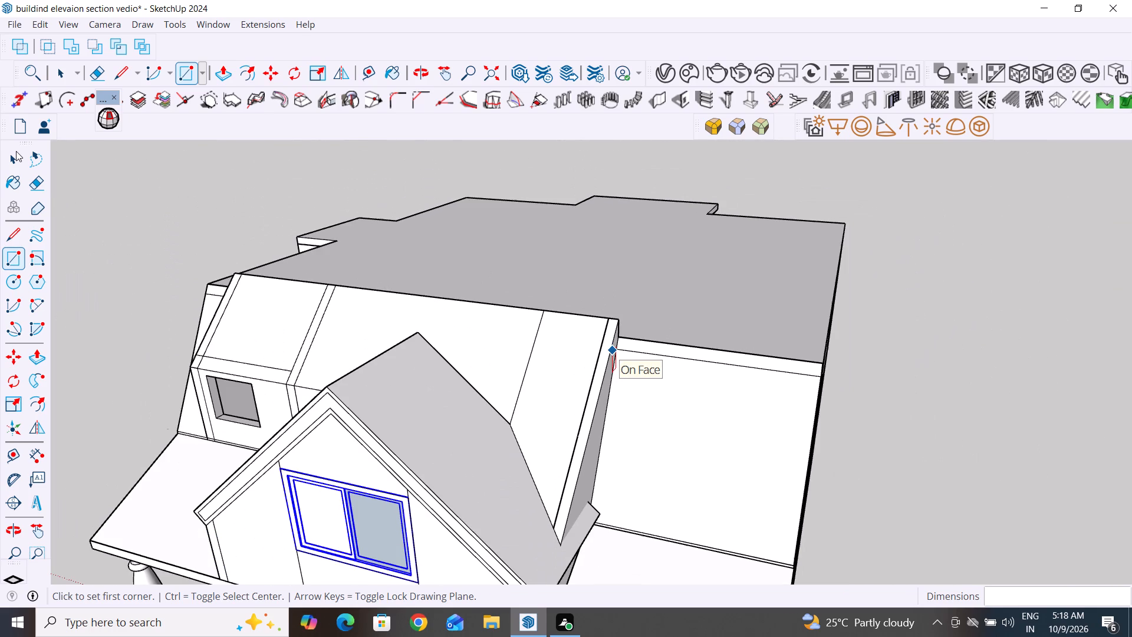
pyautogui.click(13, 156)
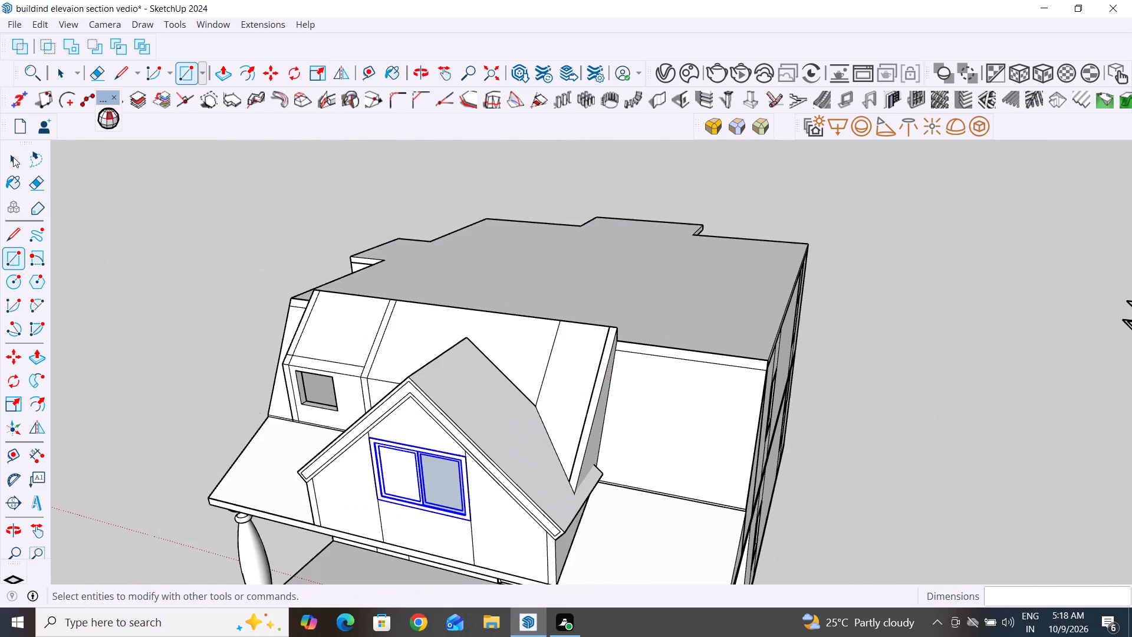
# Deselect the window fitted in the front gable, with the whole front elevation in view.
pyautogui.scroll(-3, 242, 376)
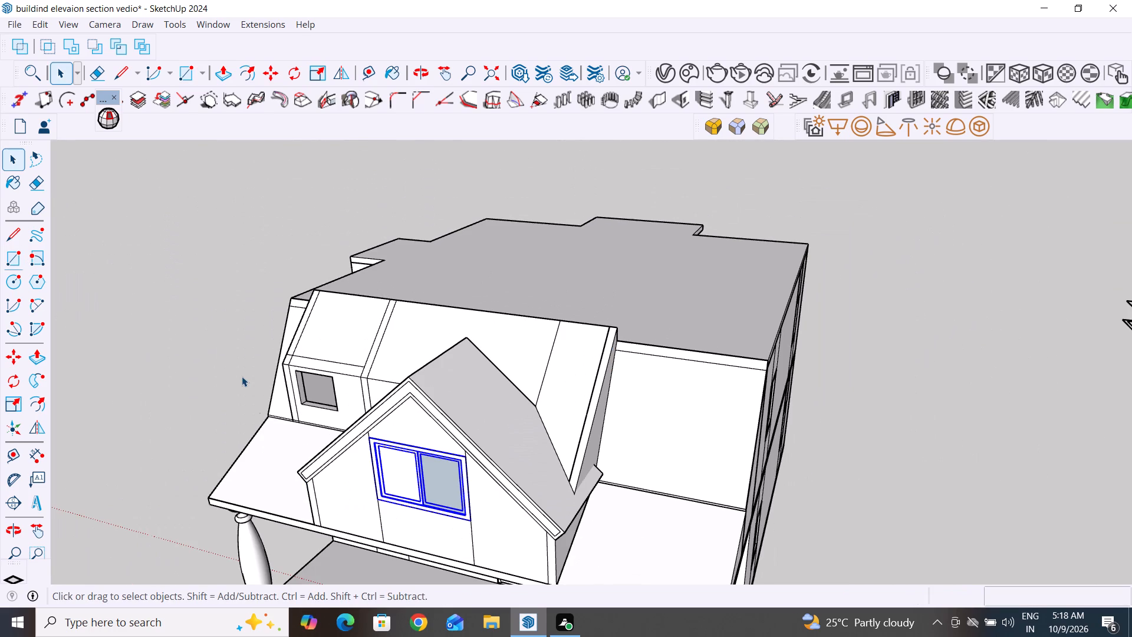
pyautogui.scroll(-2, 211, 339)
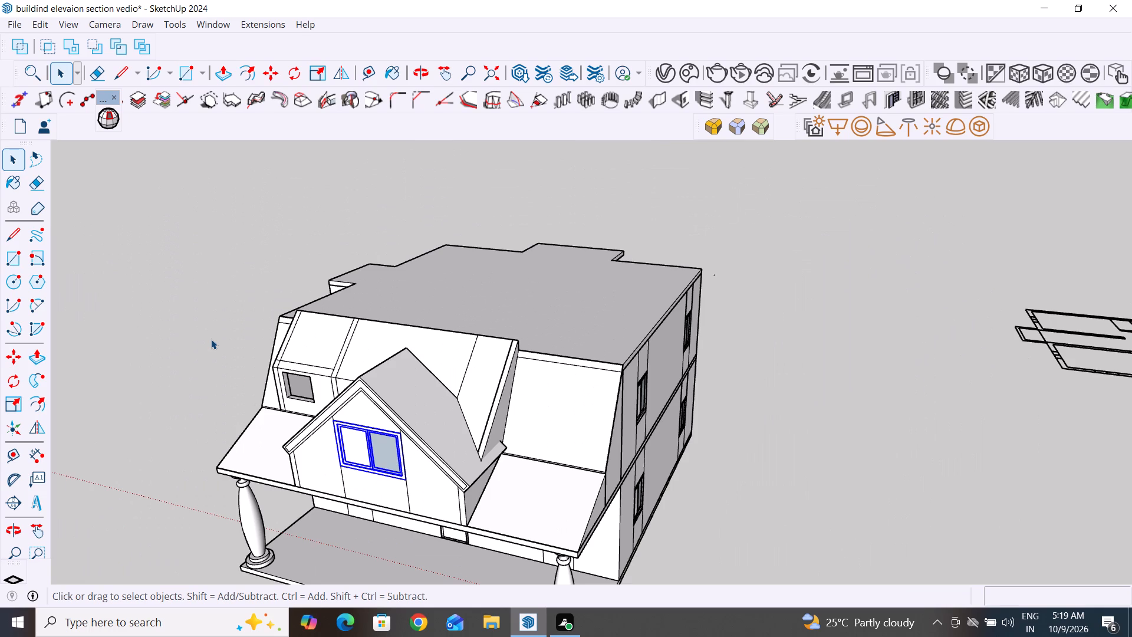
pyautogui.scroll(-4, 211, 339)
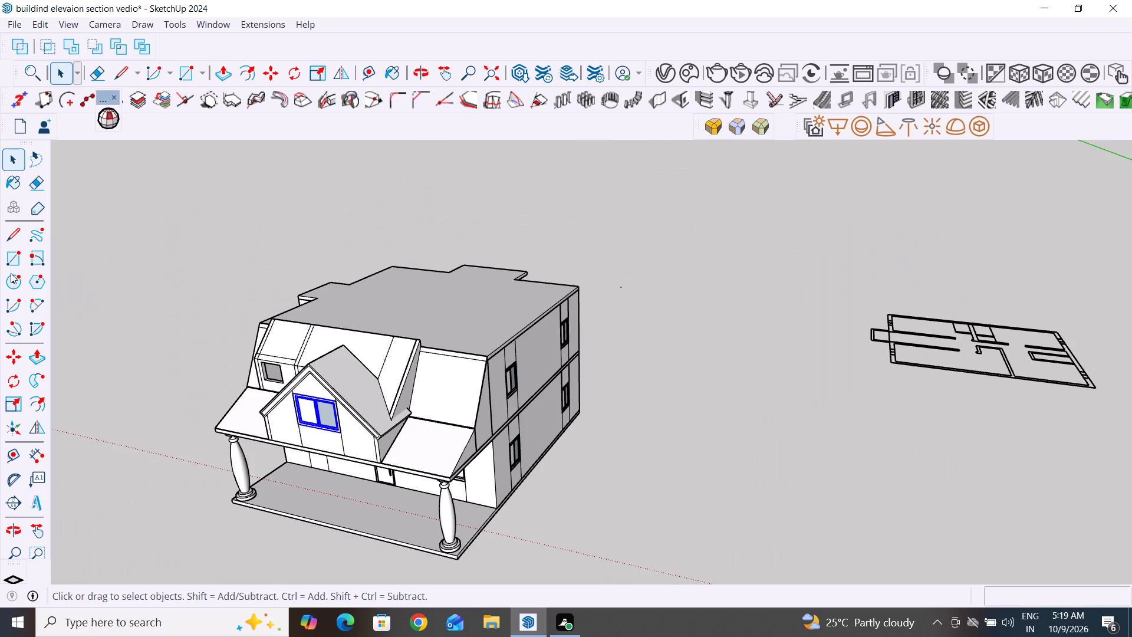
pyautogui.moveTo(158, 443); pyautogui.dragTo(260, 361, button='middle')
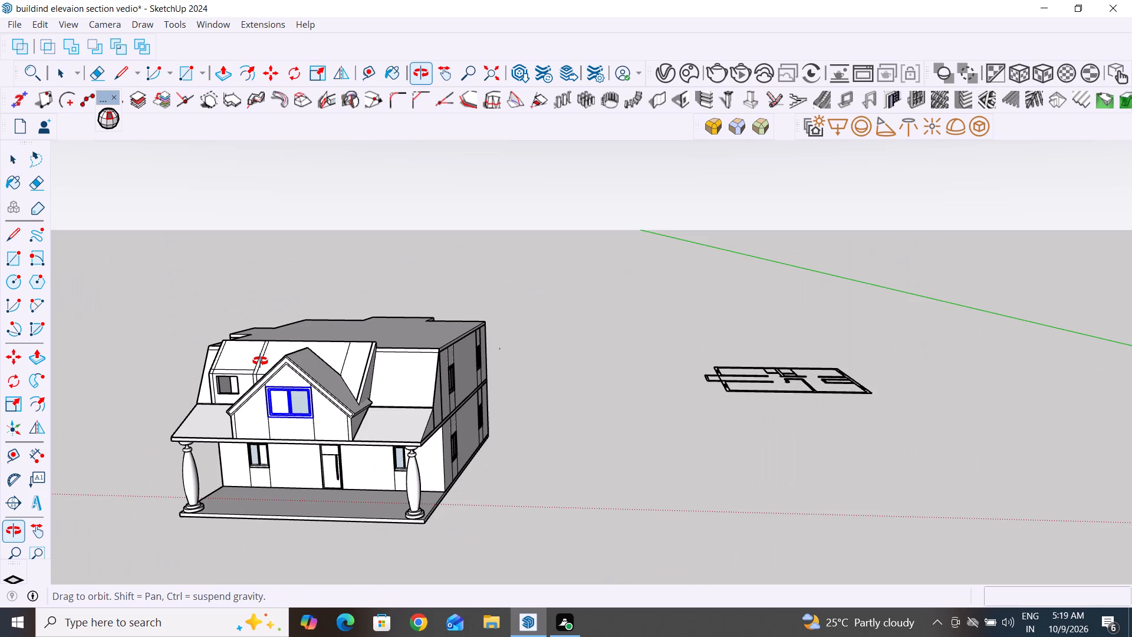
pyautogui.moveTo(260, 361); pyautogui.dragTo(370, 366, button='middle')
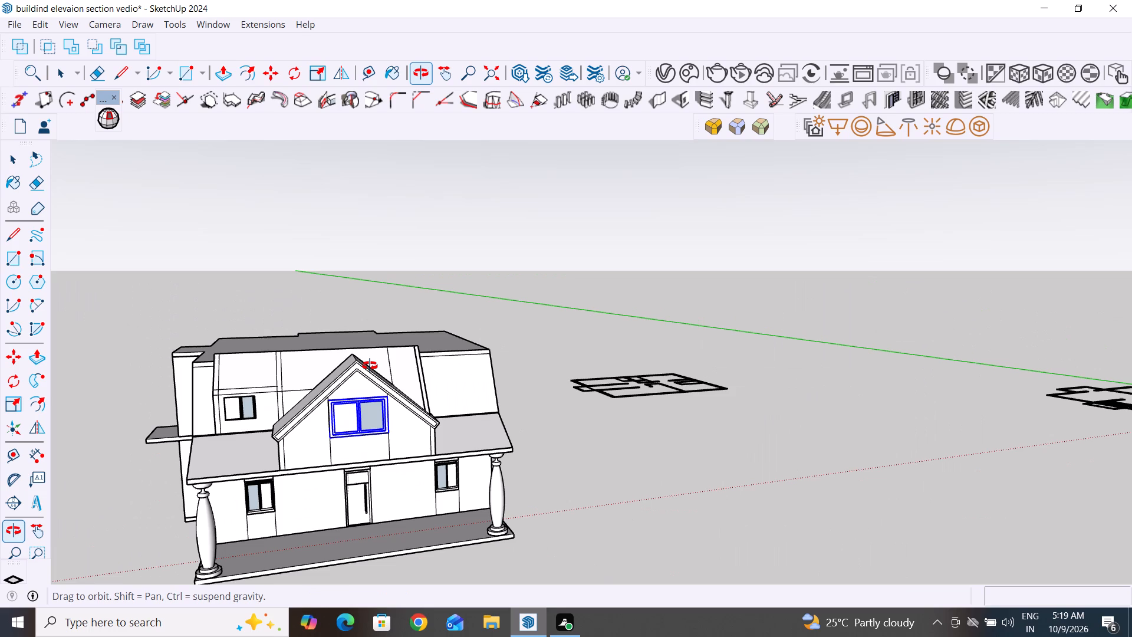
pyautogui.click(361, 219)
# Examine the upper-floor front window opening beside the gable and the adjoining roof surfaces.
pyautogui.scroll(4, 236, 428)
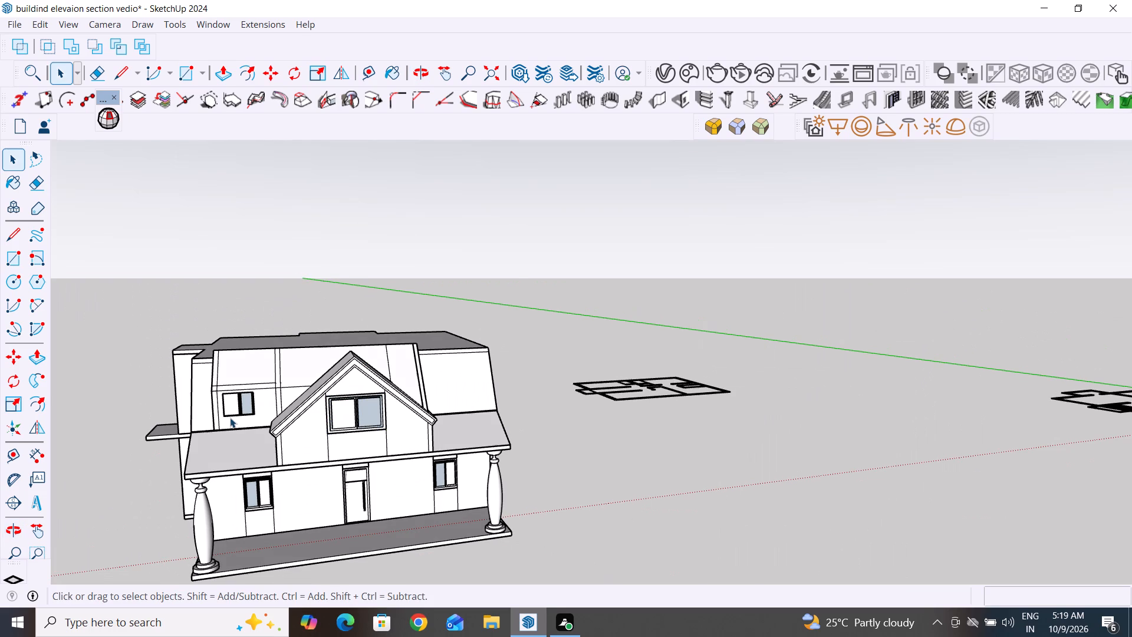
pyautogui.scroll(12, 230, 418)
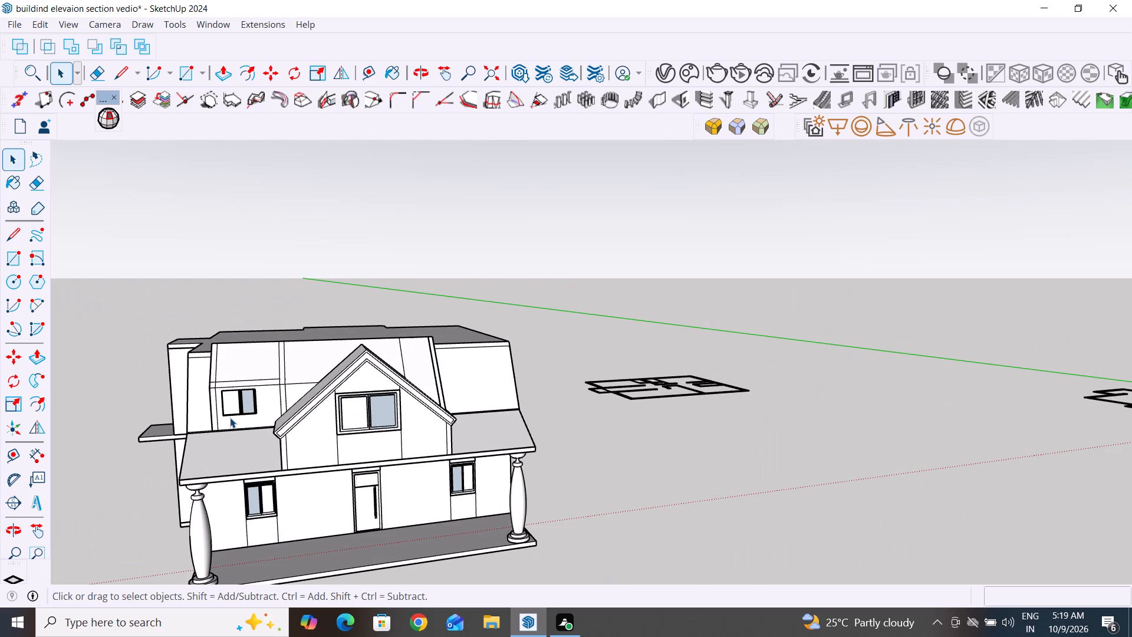
pyautogui.scroll(11, 230, 418)
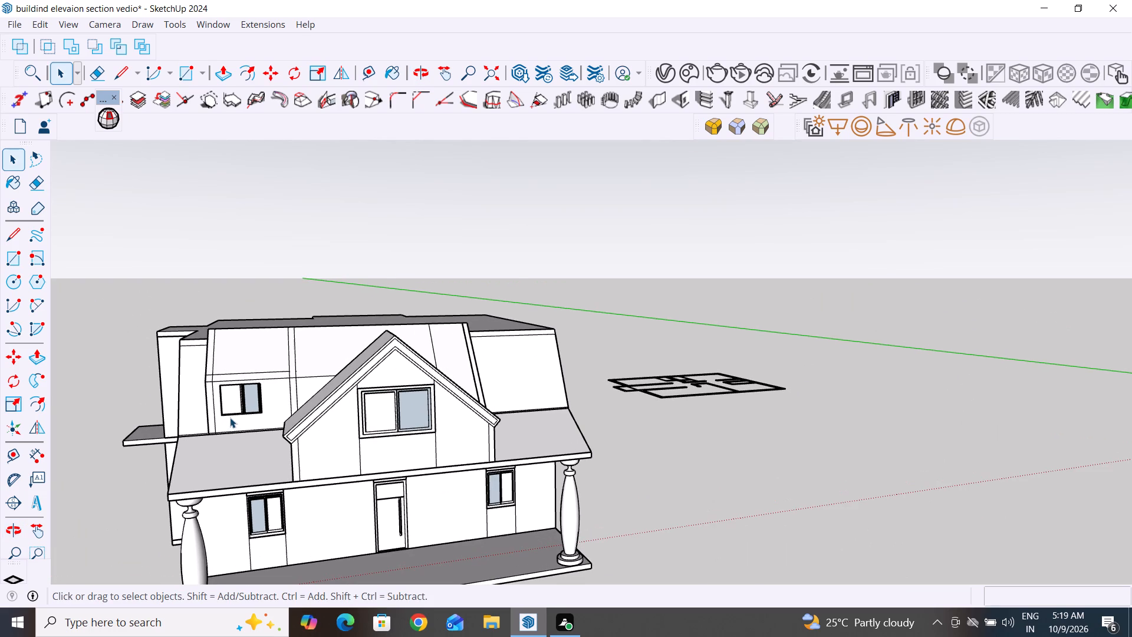
pyautogui.scroll(6, 230, 418)
pyautogui.scroll(3, 206, 459)
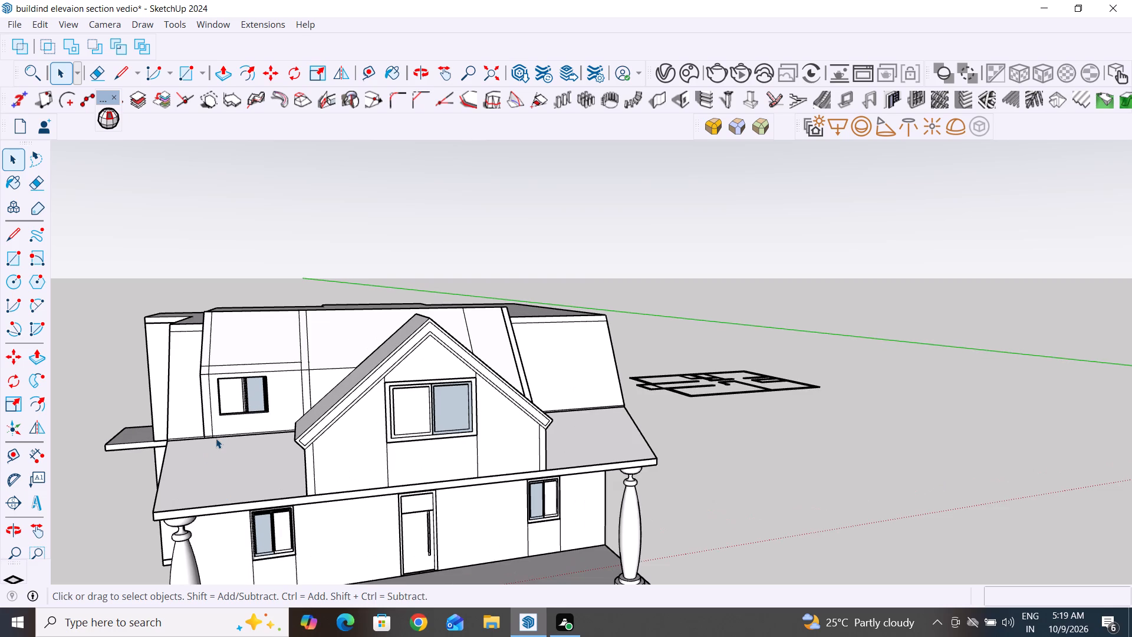
pyautogui.scroll(1, 232, 446)
pyautogui.moveTo(285, 454); pyautogui.dragTo(422, 503, button='middle')
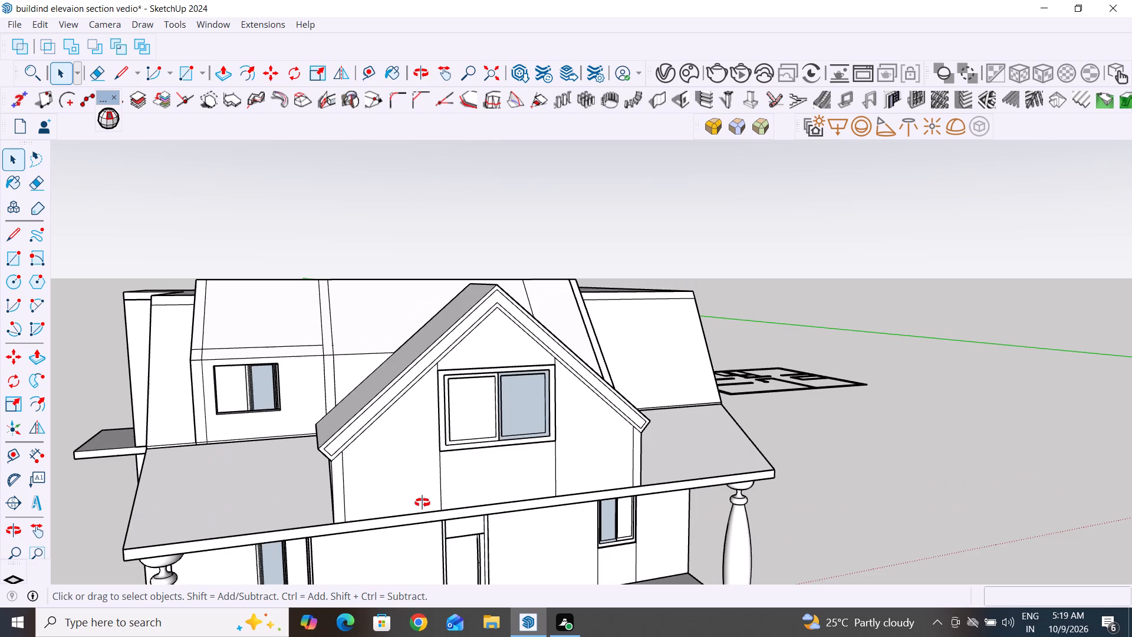
pyautogui.moveTo(422, 503); pyautogui.dragTo(490, 613, button='middle')
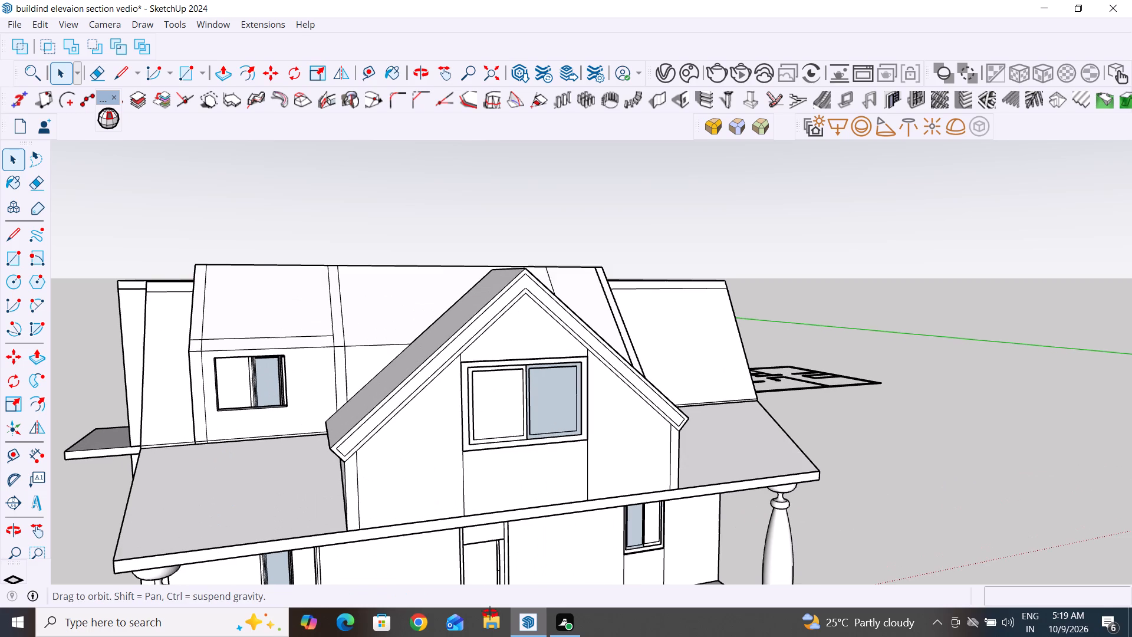
pyautogui.moveTo(490, 613); pyautogui.dragTo(332, 519, button='middle')
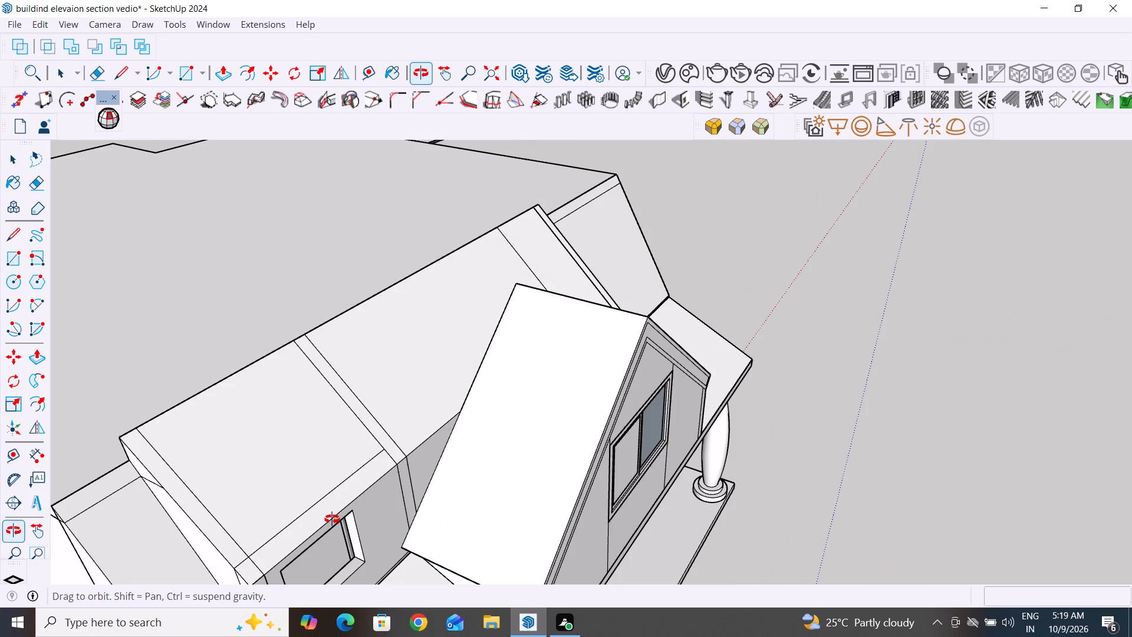
# Copy the front gable's window about 14' 3 15/16" across to the lower corner of the upper-floor opening beside the gable.
pyautogui.moveTo(332, 519); pyautogui.dragTo(328, 412, button='middle')
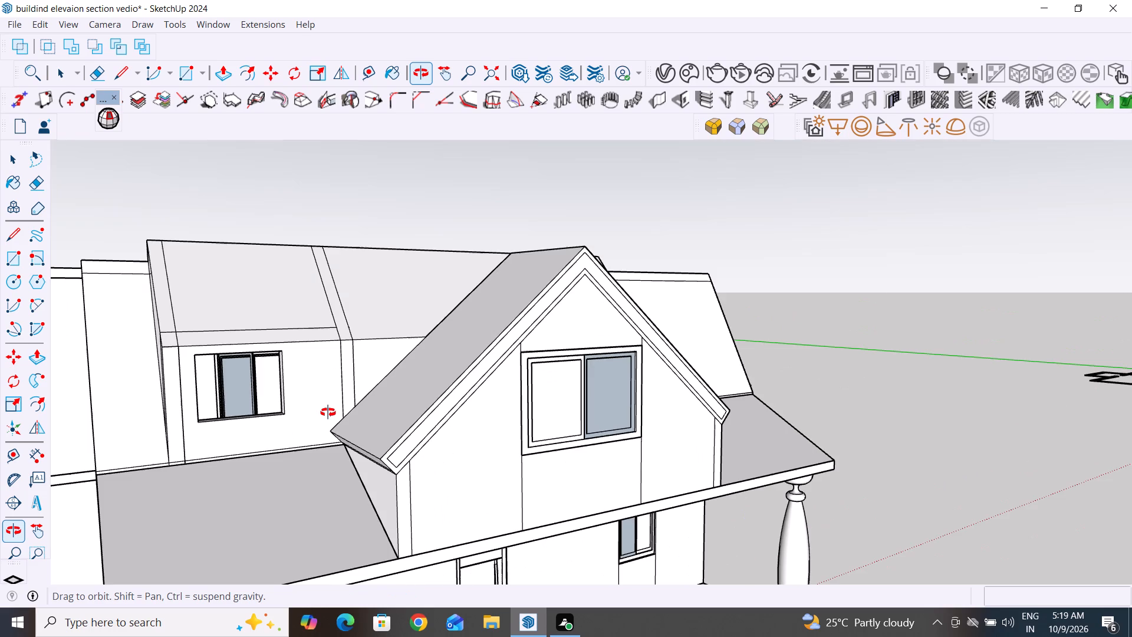
pyautogui.moveTo(328, 412); pyautogui.dragTo(274, 415, button='middle')
pyautogui.click(578, 421)
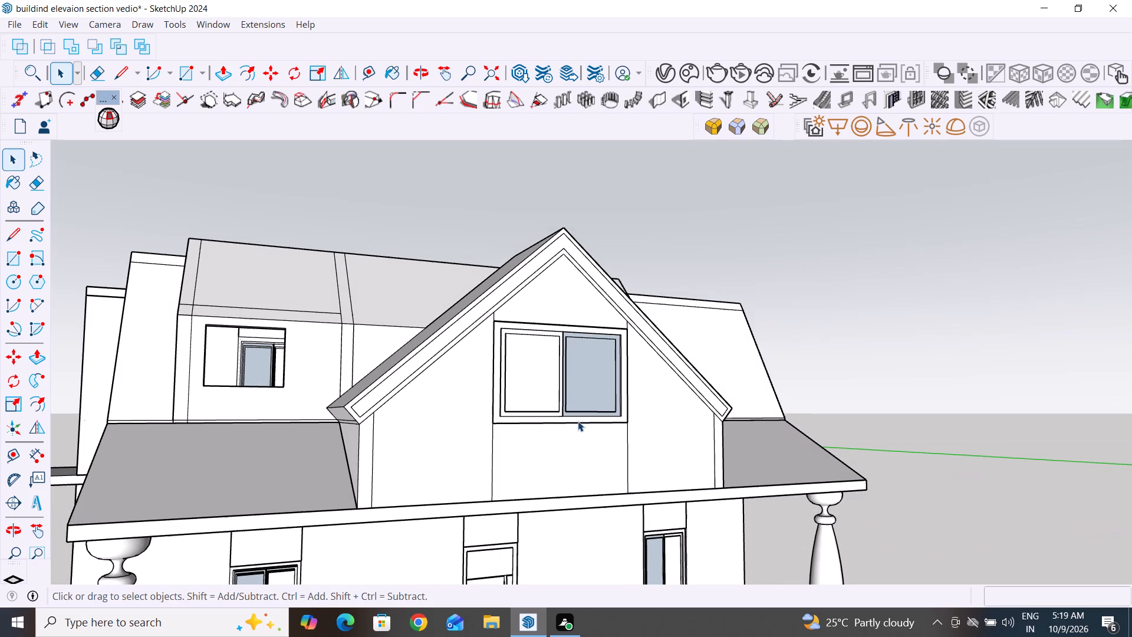
pyautogui.click(618, 415)
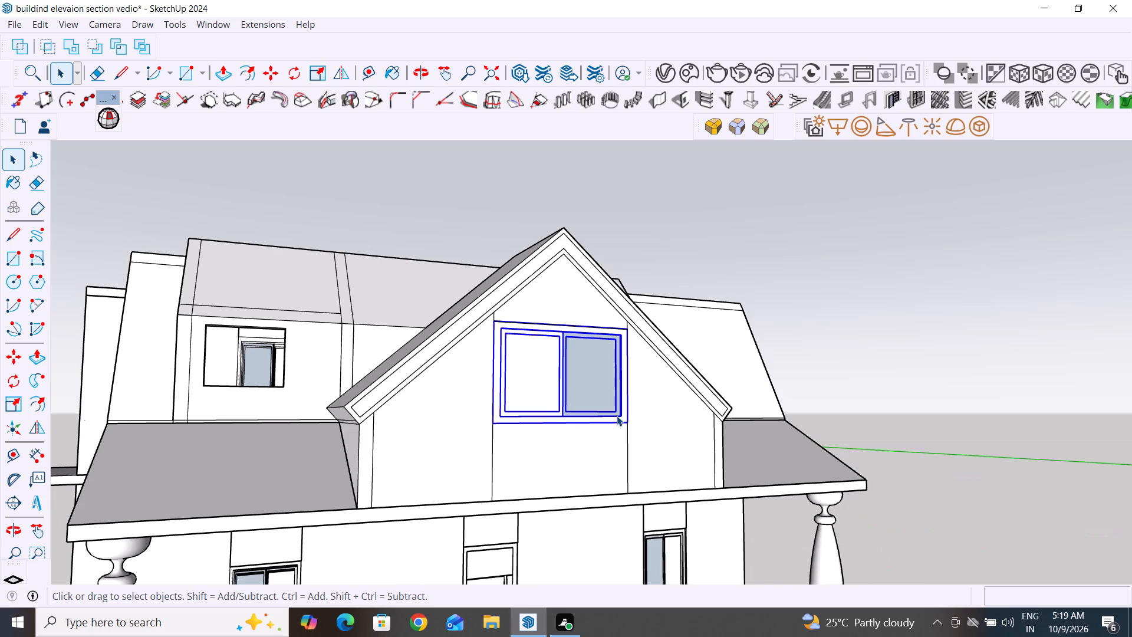
pyautogui.press('m')
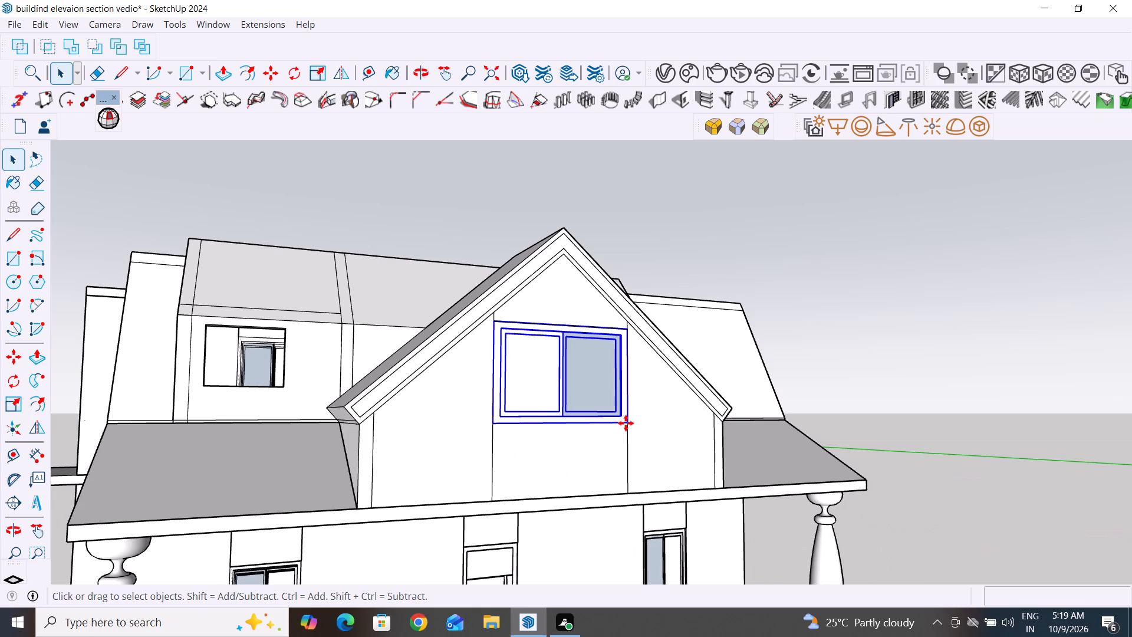
pyautogui.click(627, 422)
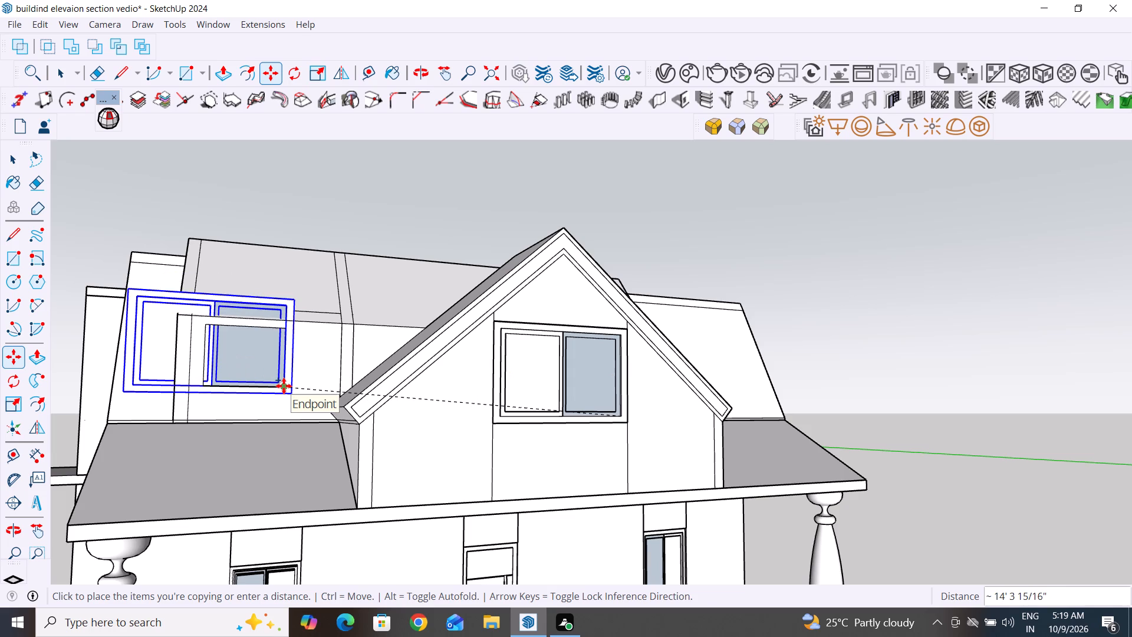
pyautogui.click(284, 386)
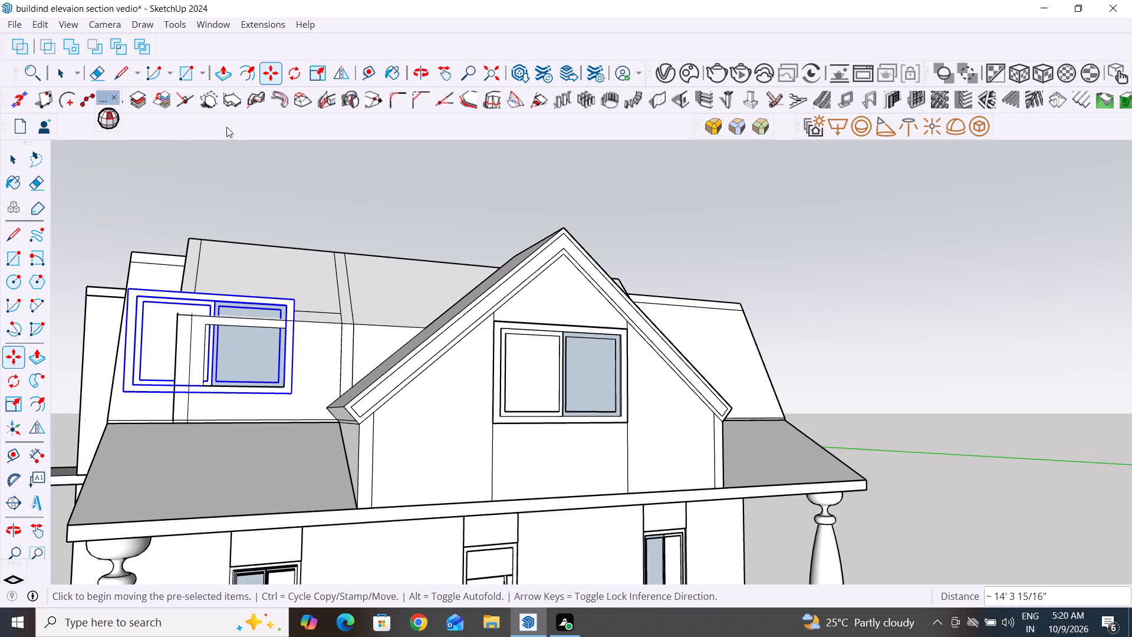
pyautogui.click(17, 157)
pyautogui.click(262, 174)
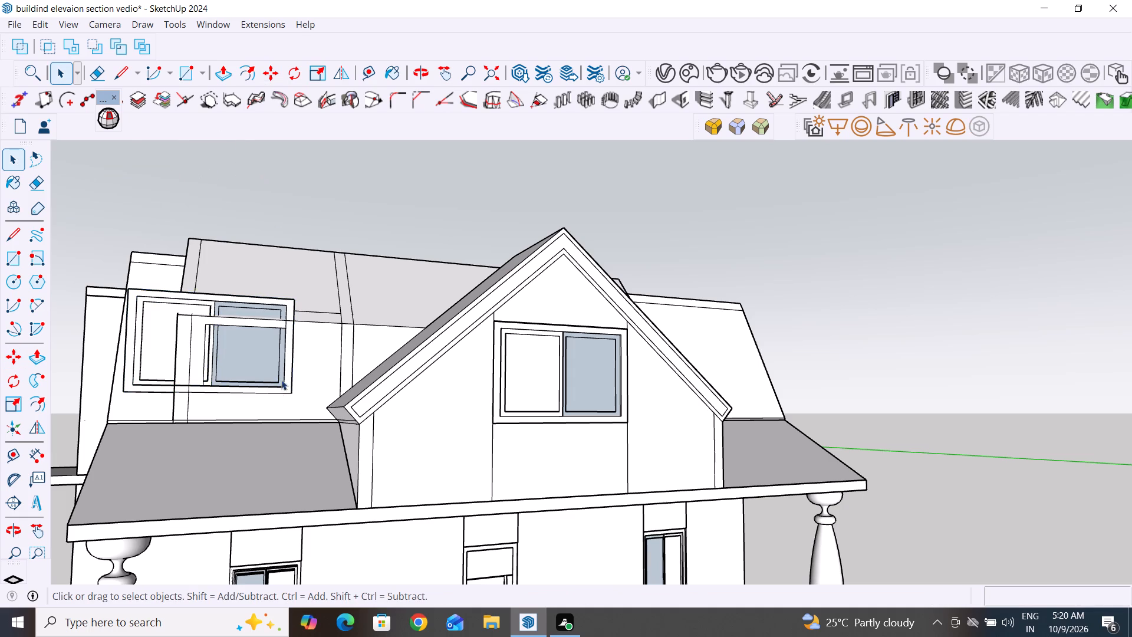
# Move the copied window about 4 13/16" so its lower outer corner meets the opening's lower corner nearest the gable.
pyautogui.click(131, 353)
pyautogui.press('m')
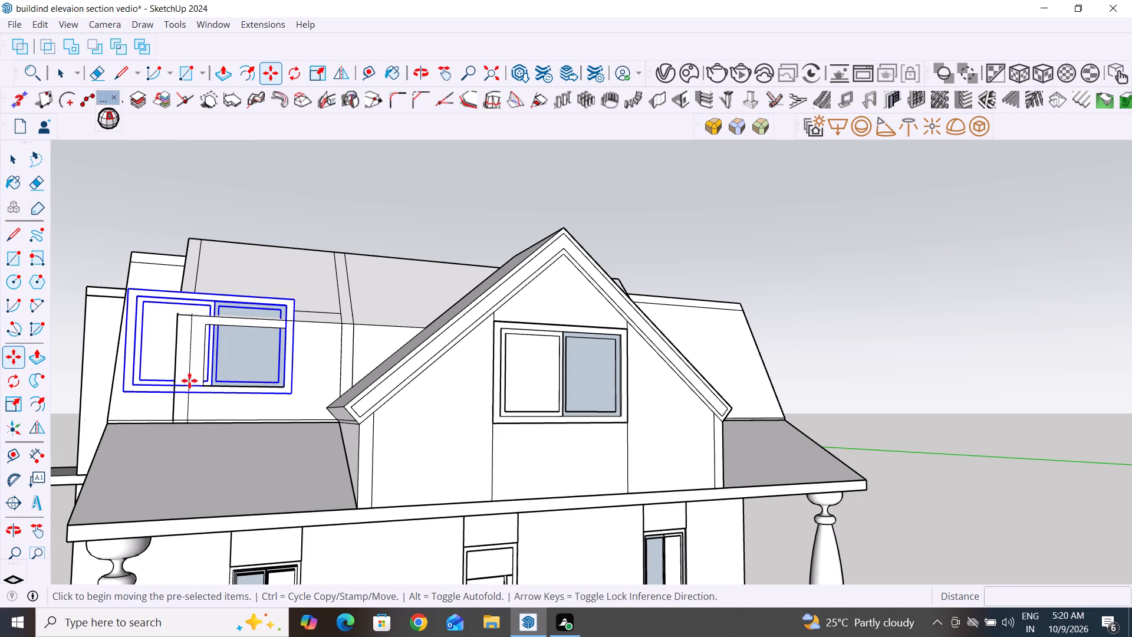
pyautogui.click(294, 394)
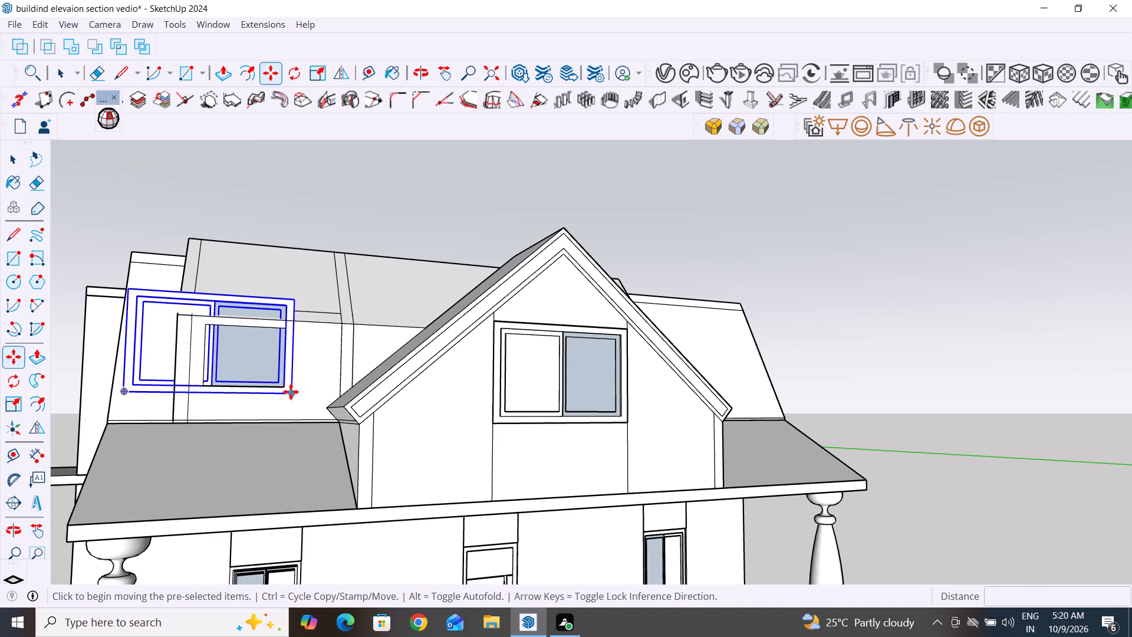
pyautogui.click(284, 386)
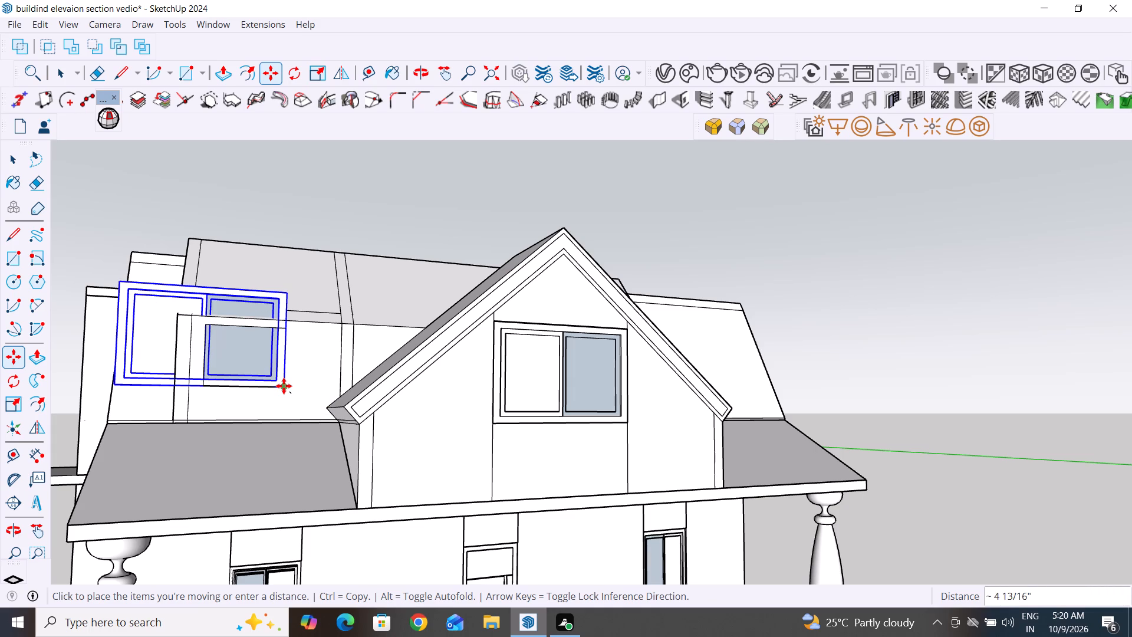
# Scale the copied window uniformly about its centre to about 0.46 for the smaller upper-floor opening.
pyautogui.press('s')
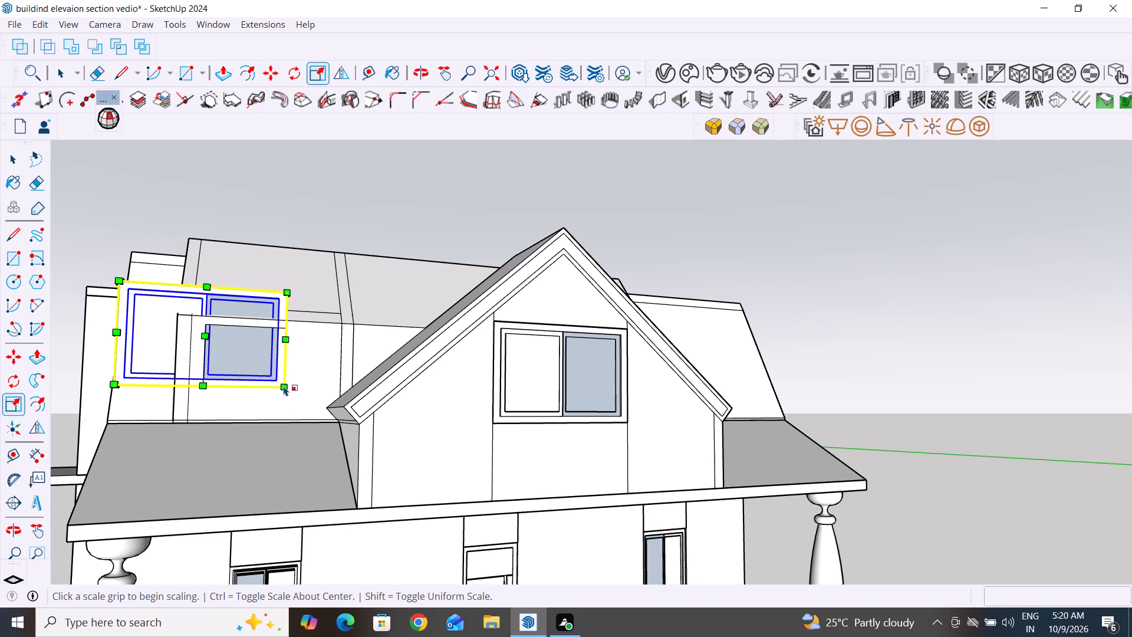
pyautogui.click(120, 281)
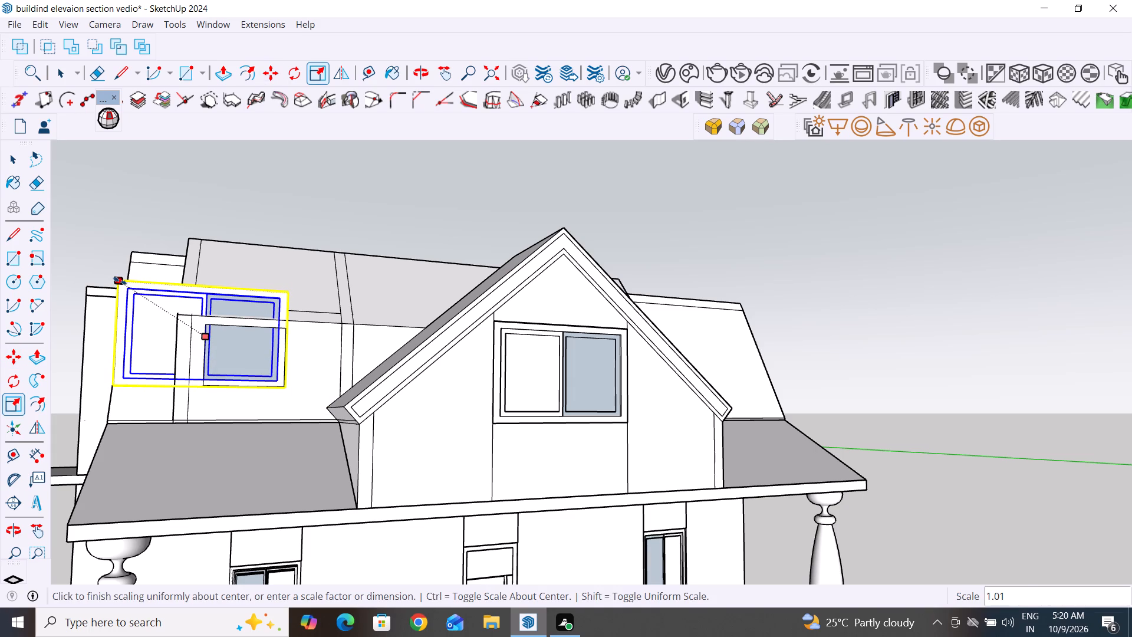
pyautogui.keyDown('ctrl'); pyautogui.moveTo(120, 281); pyautogui.dragTo(153, 300); pyautogui.keyUp('ctrl')
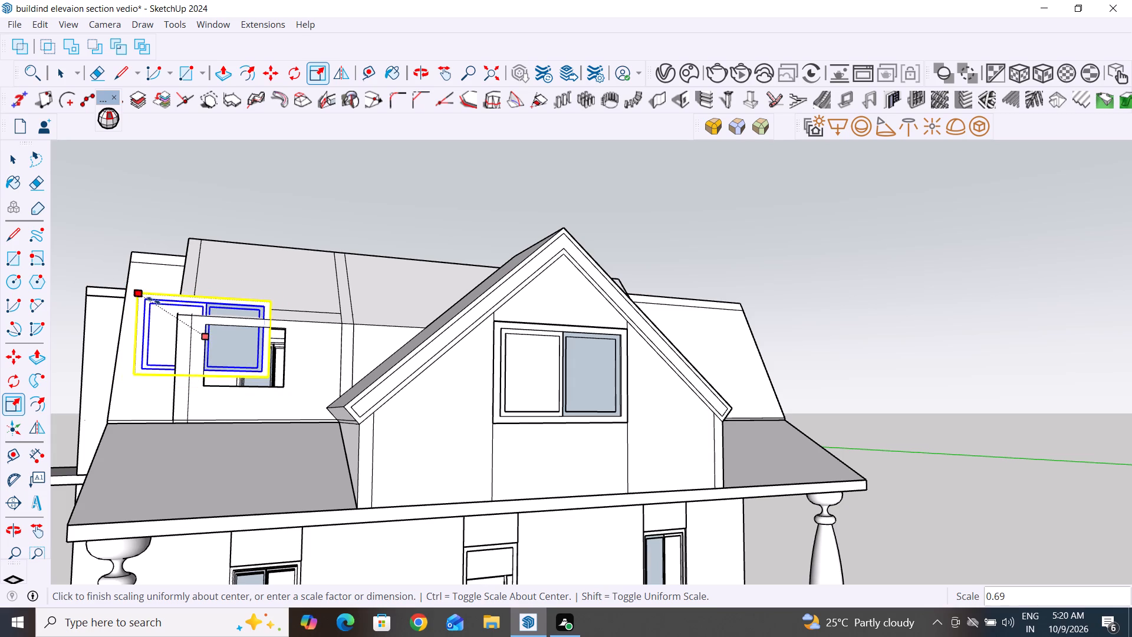
pyautogui.keyDown('ctrl'); pyautogui.moveTo(153, 300); pyautogui.dragTo(165, 308); pyautogui.keyUp('ctrl')
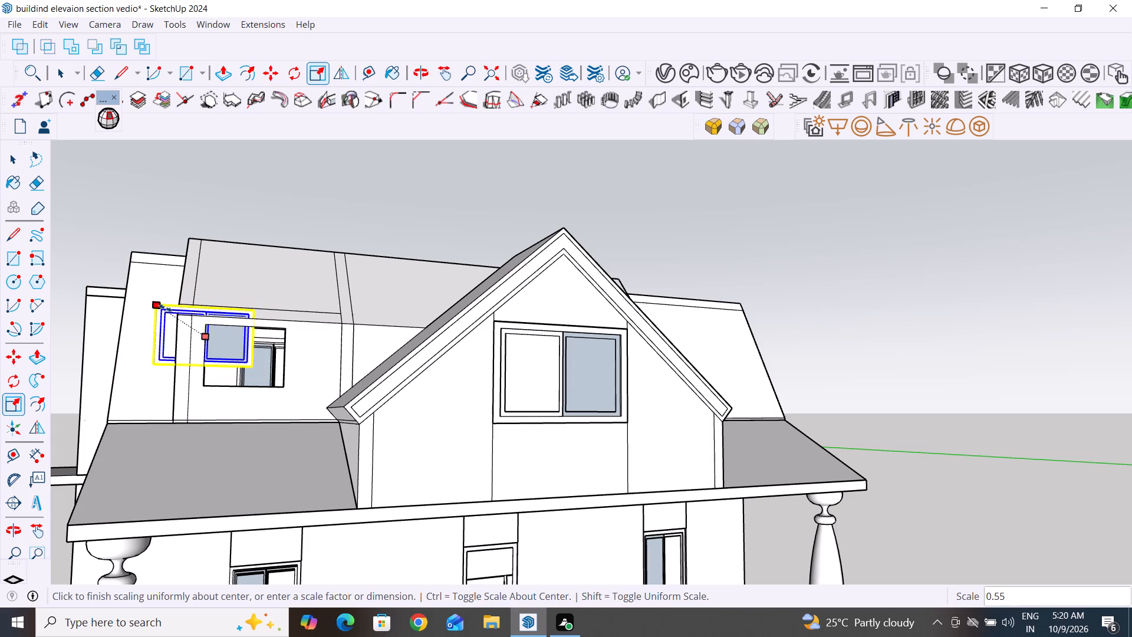
pyautogui.keyDown('ctrl'); pyautogui.moveTo(165, 308); pyautogui.dragTo(169, 309); pyautogui.keyUp('ctrl')
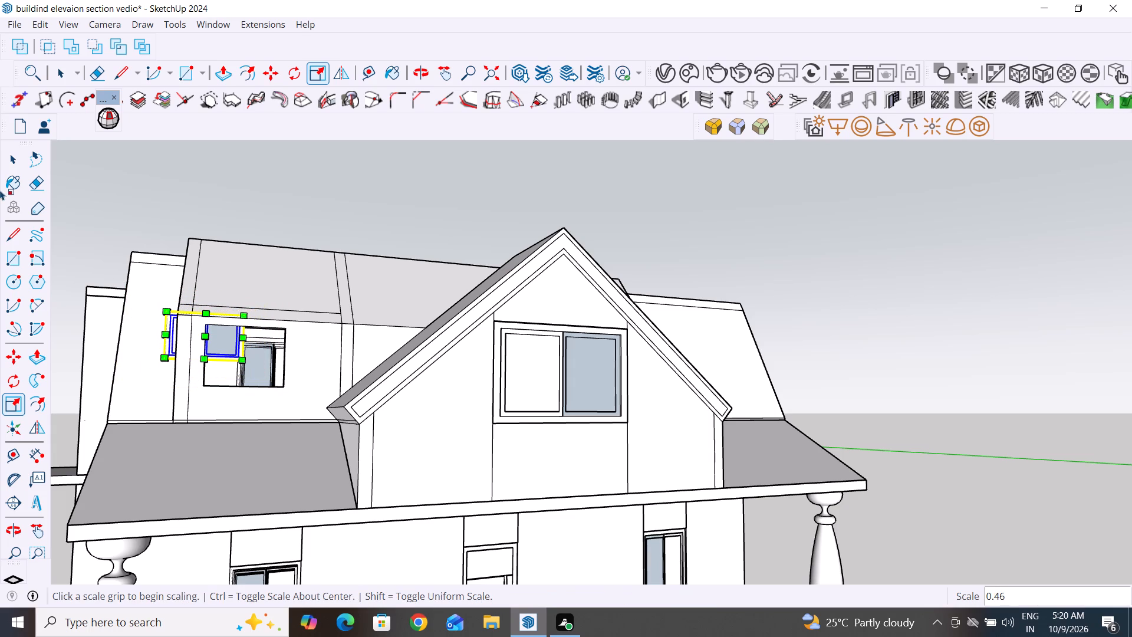
pyautogui.click(12, 156)
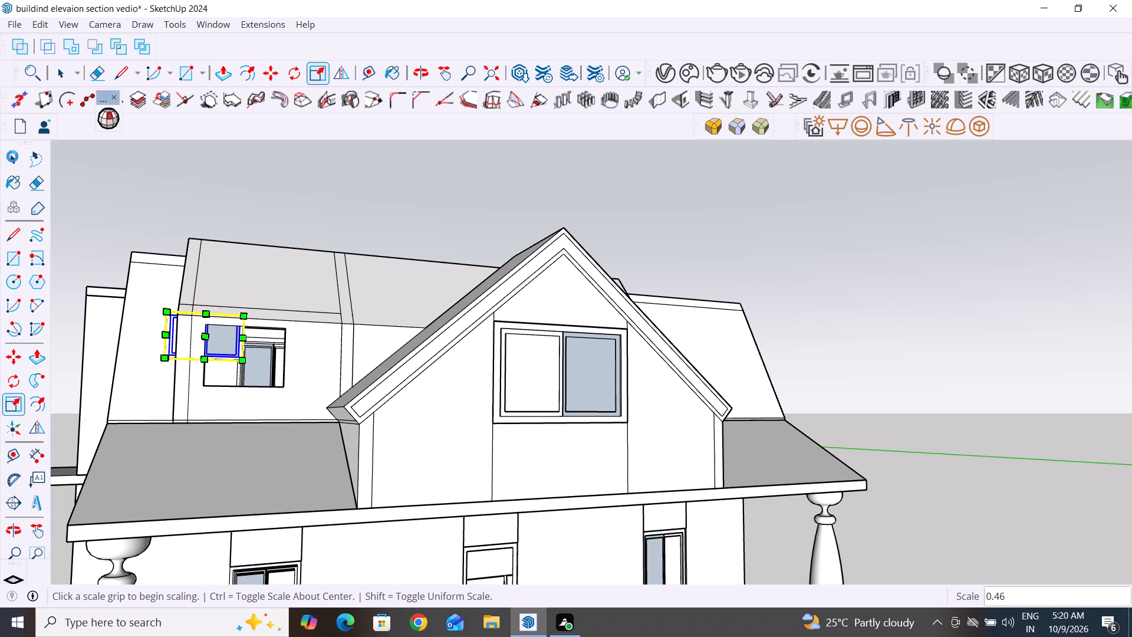
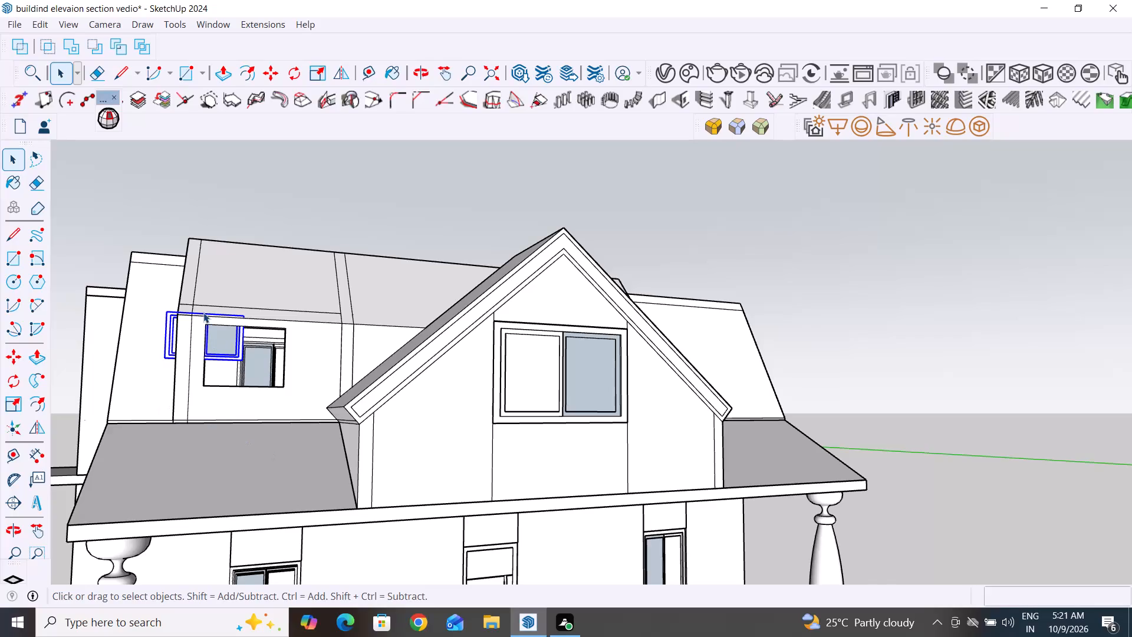
# Move the scaled window about 1' 6 3/16" so its upper corner meets the opening's upper corner farthest from the gable.
pyautogui.scroll(7, 203, 313)
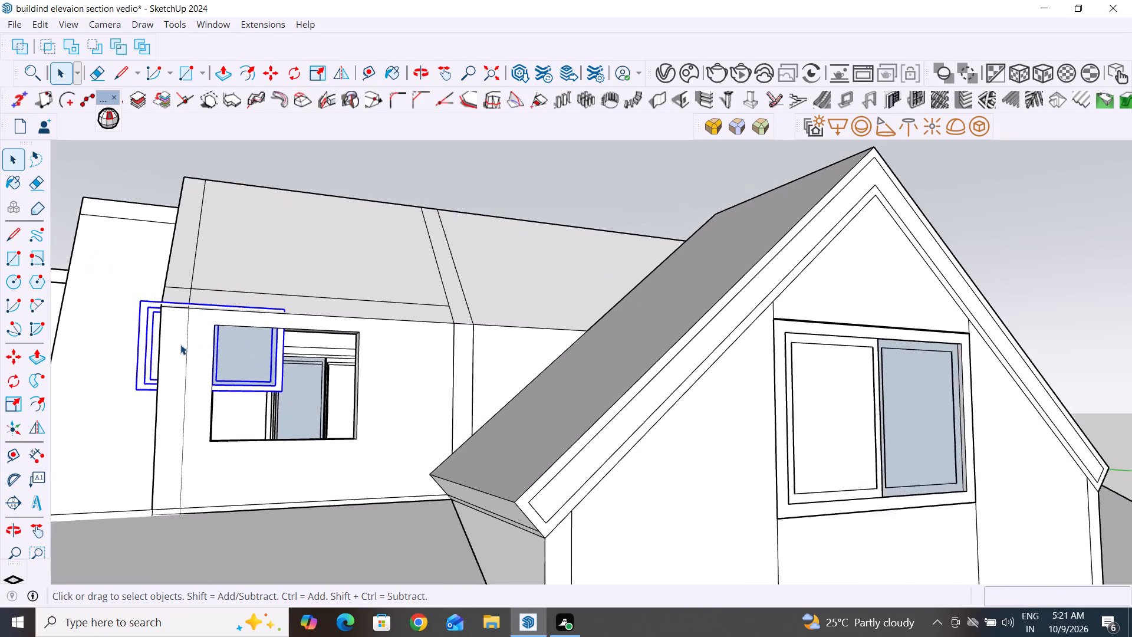
pyautogui.press('m')
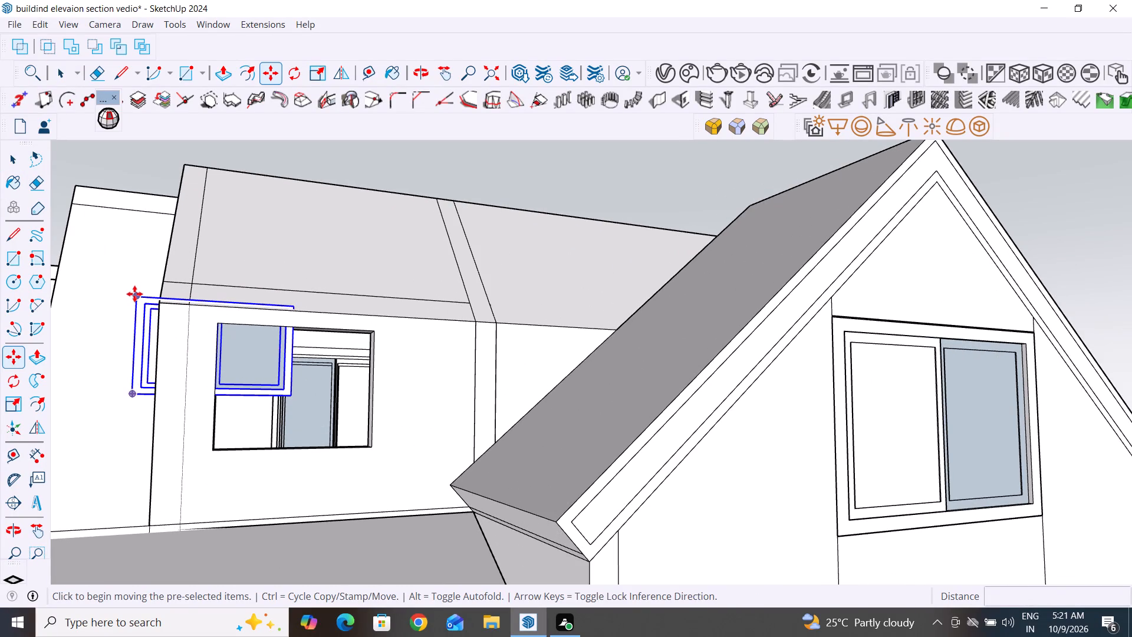
pyautogui.click(135, 293)
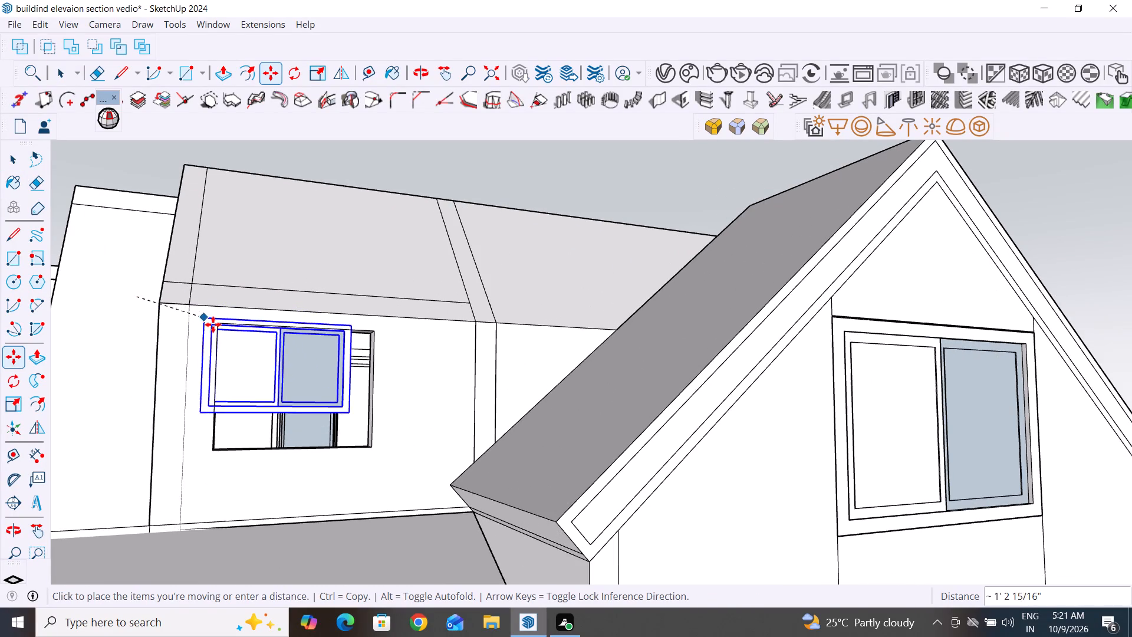
pyautogui.click(219, 325)
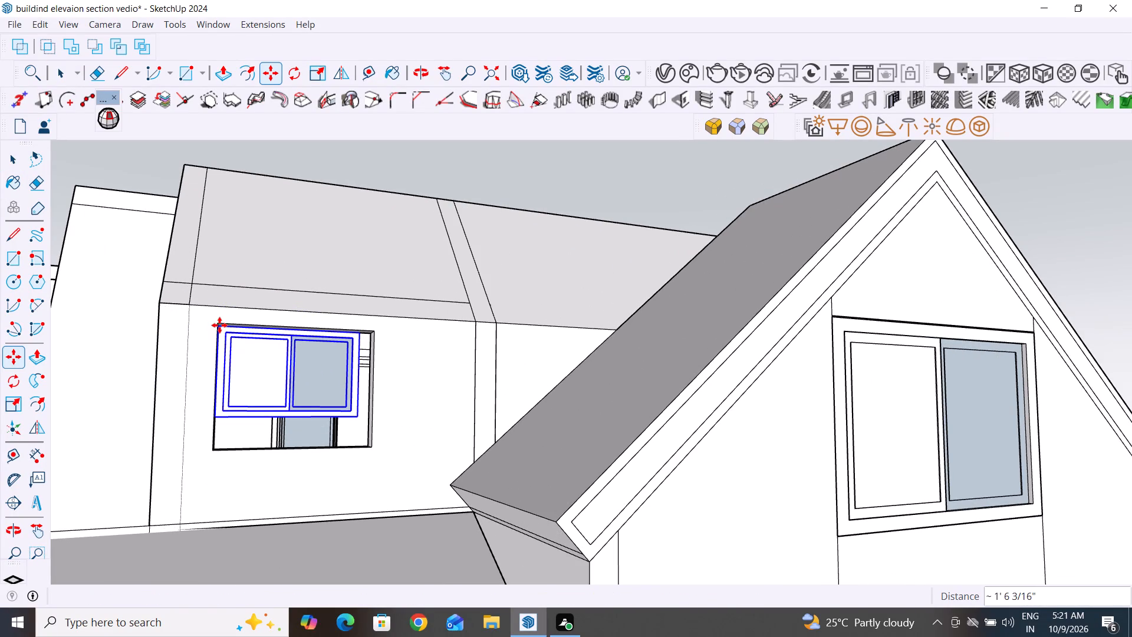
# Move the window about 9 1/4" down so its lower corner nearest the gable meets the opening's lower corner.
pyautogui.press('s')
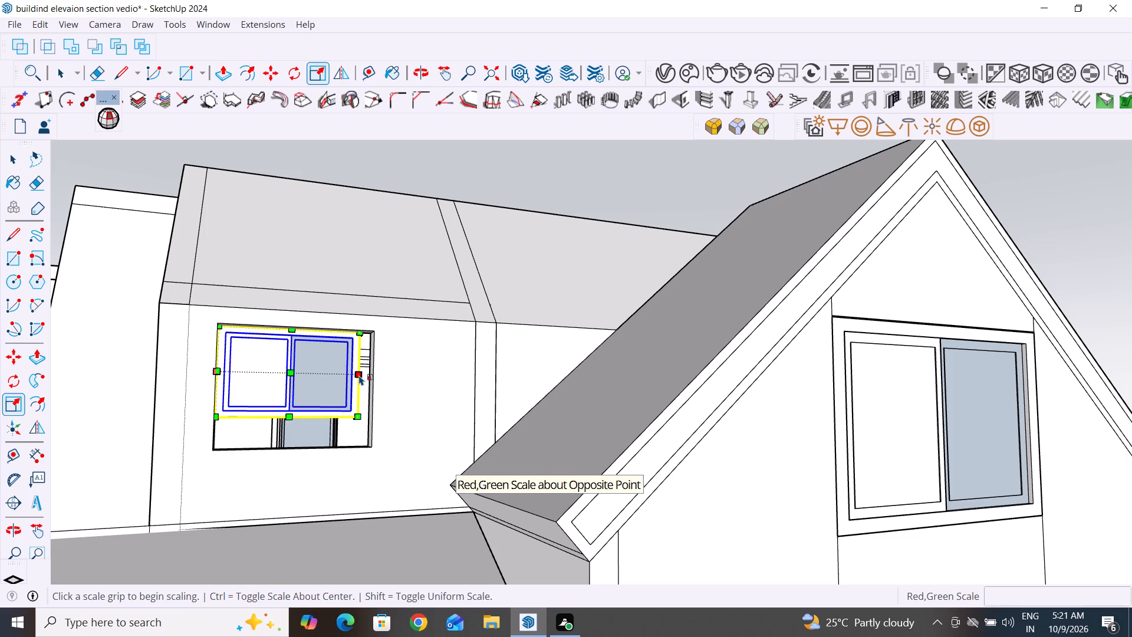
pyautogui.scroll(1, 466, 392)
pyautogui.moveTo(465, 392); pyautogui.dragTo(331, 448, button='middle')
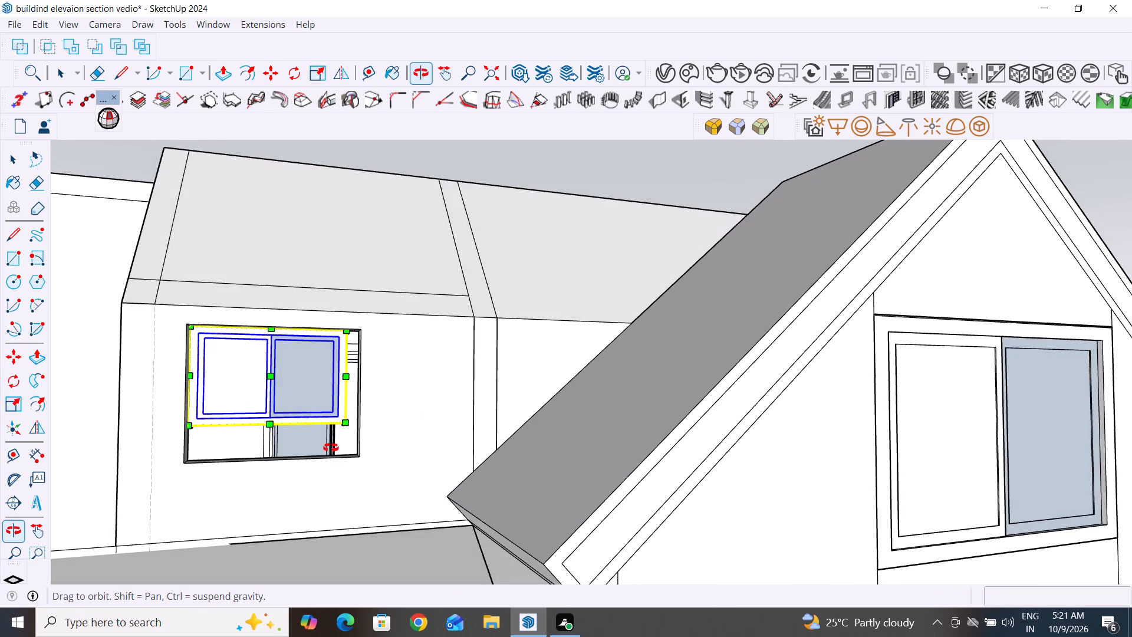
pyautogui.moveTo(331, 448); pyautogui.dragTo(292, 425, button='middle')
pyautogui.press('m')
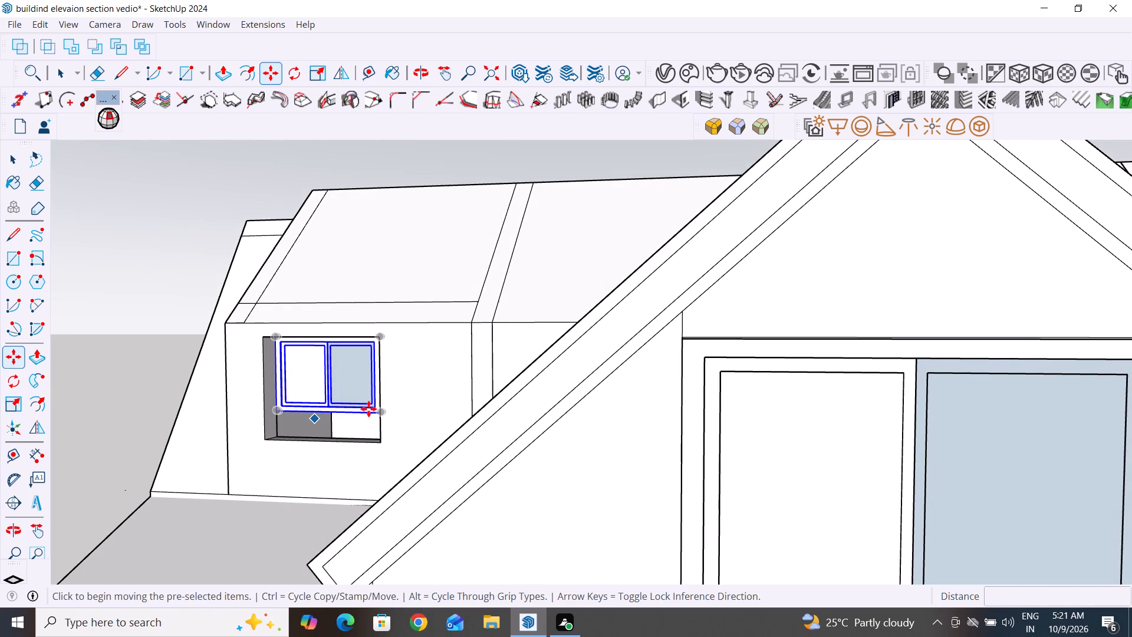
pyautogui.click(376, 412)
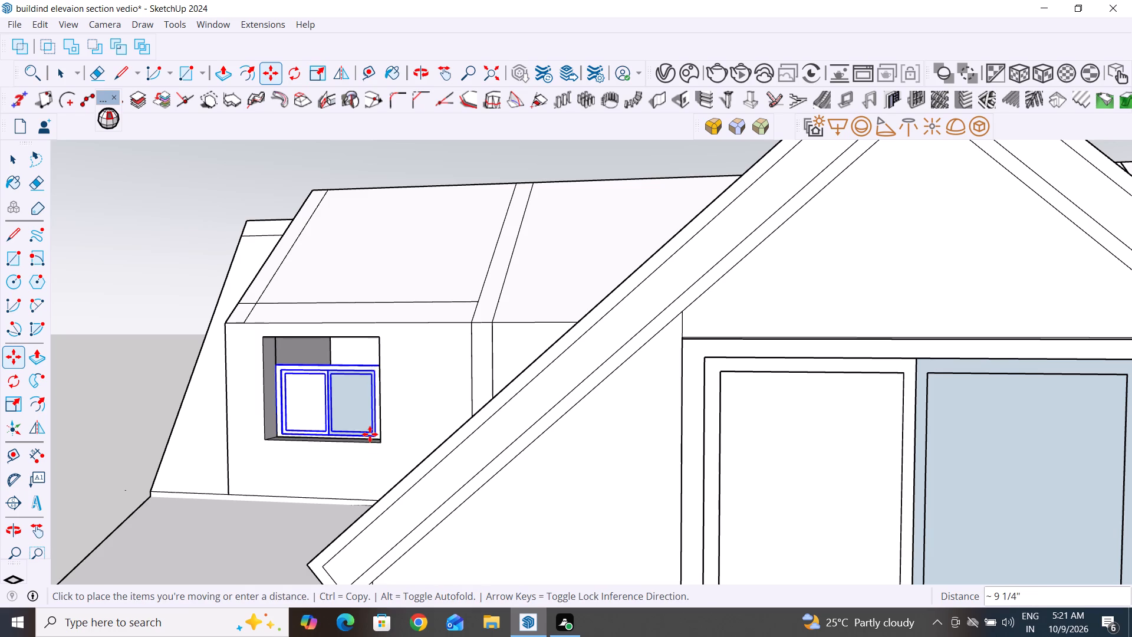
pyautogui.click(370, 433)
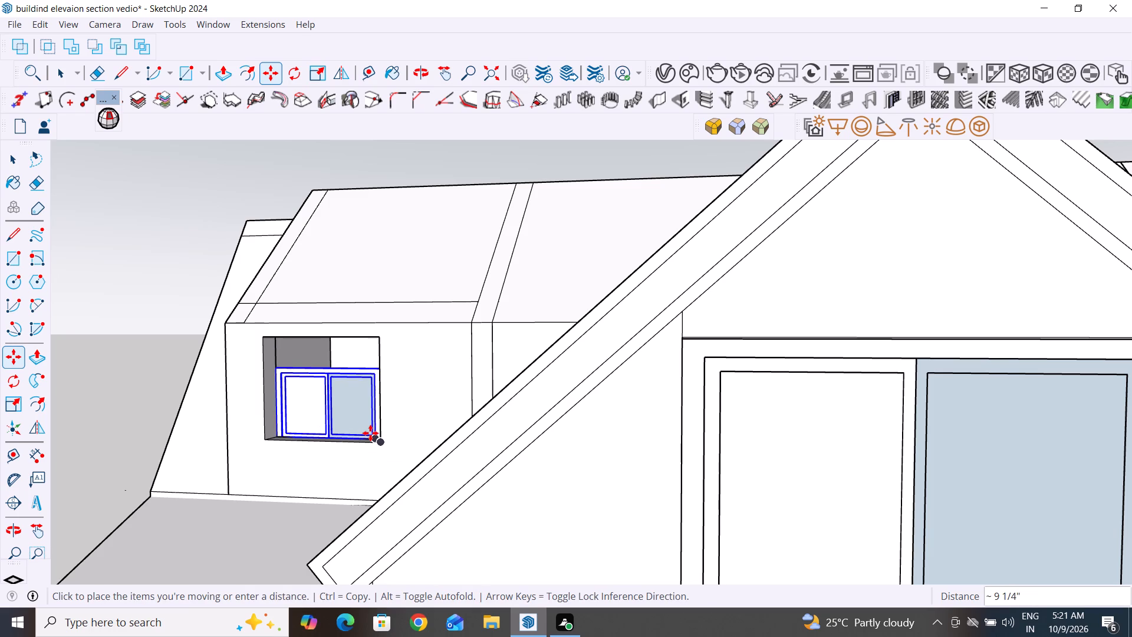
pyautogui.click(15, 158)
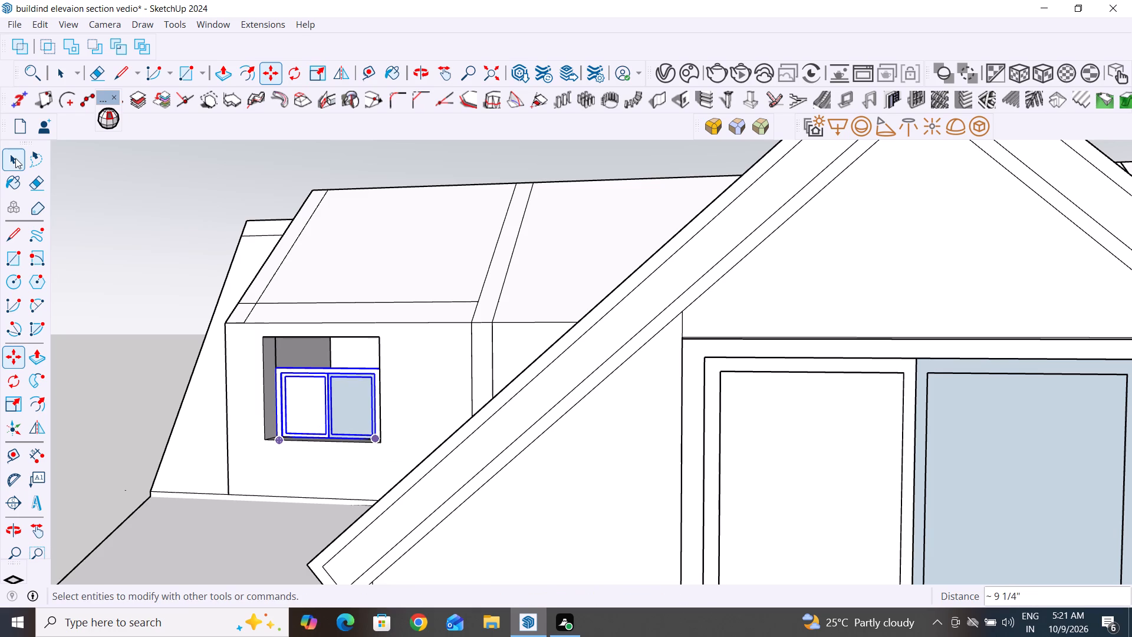
# Move the window about 9 1/4" up so its upper corner meets the opening's inner upper corner farthest from the gable.
pyautogui.scroll(12, 276, 438)
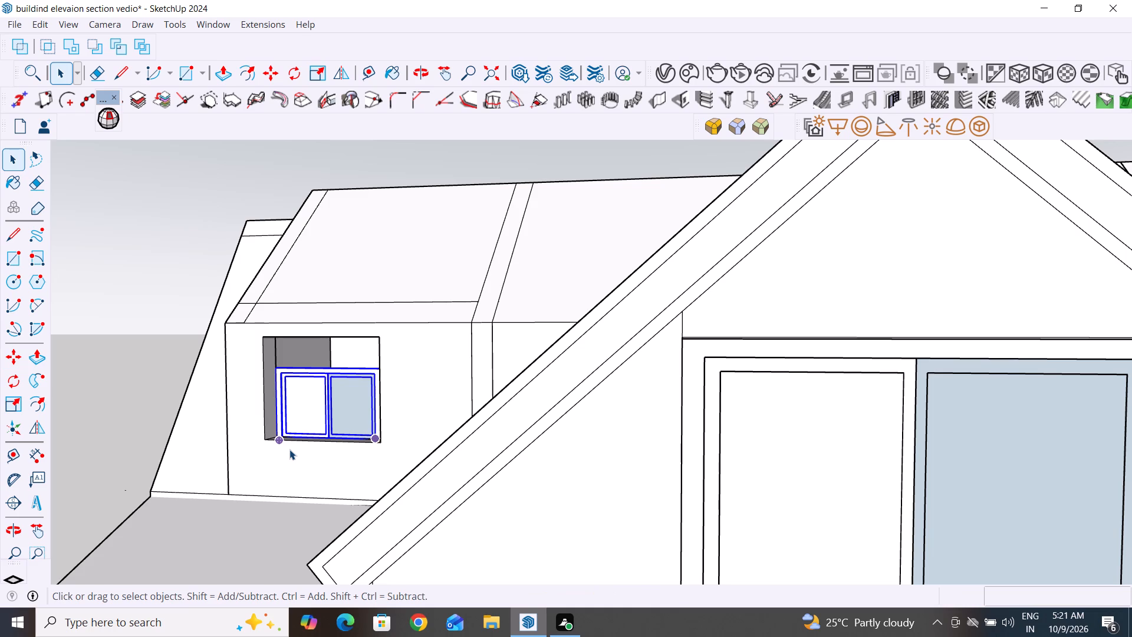
pyautogui.scroll(2, 289, 449)
pyautogui.scroll(6, 246, 471)
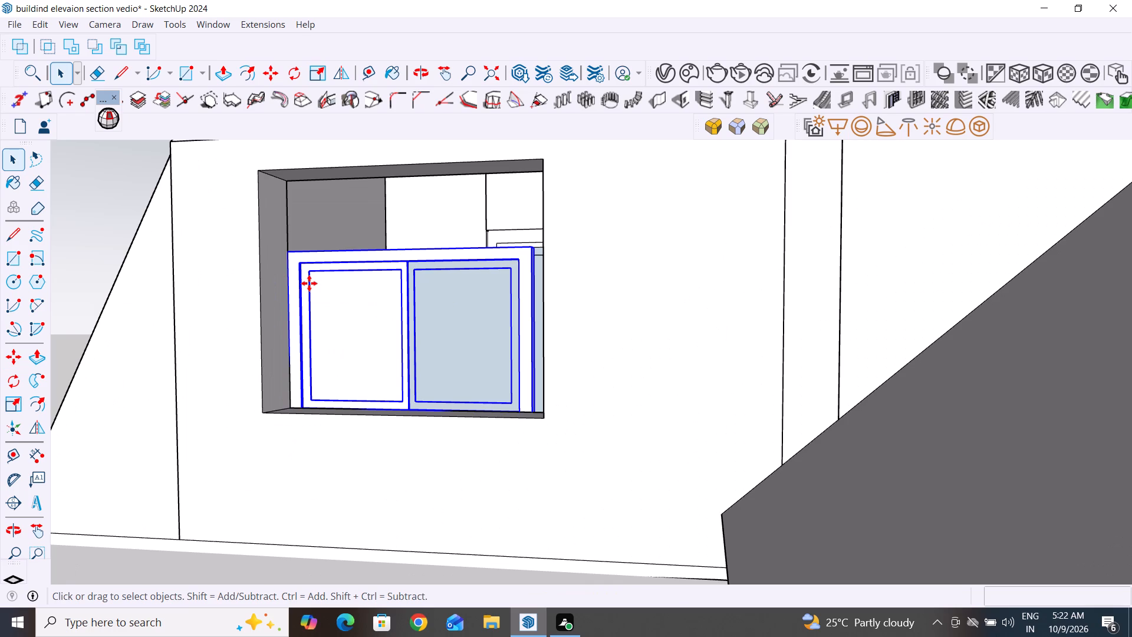
pyautogui.press('m')
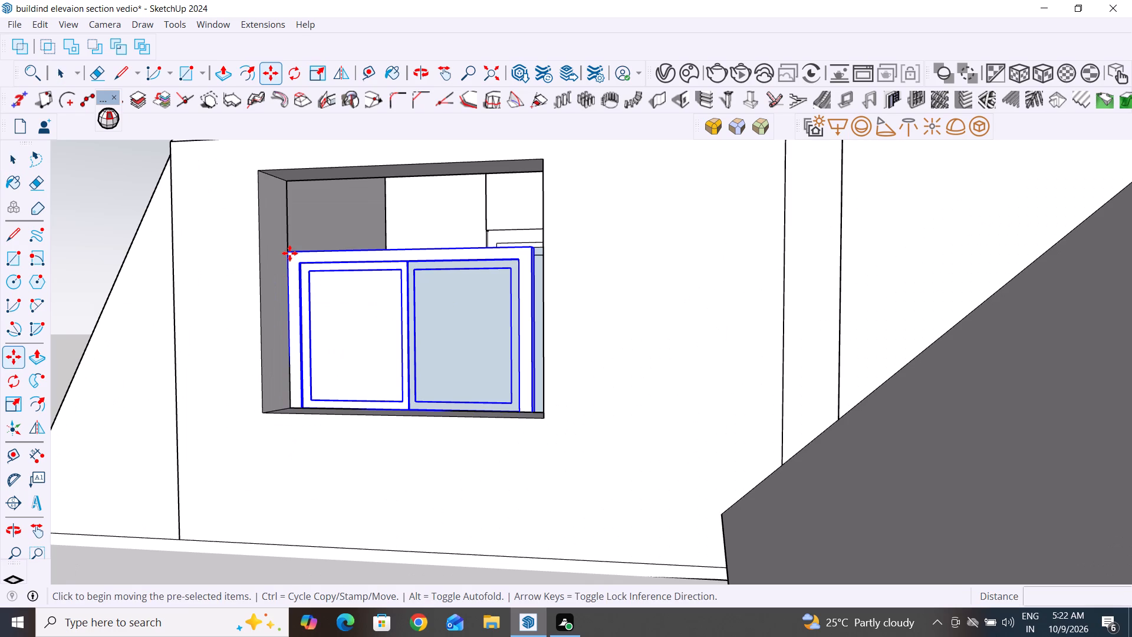
pyautogui.click(289, 253)
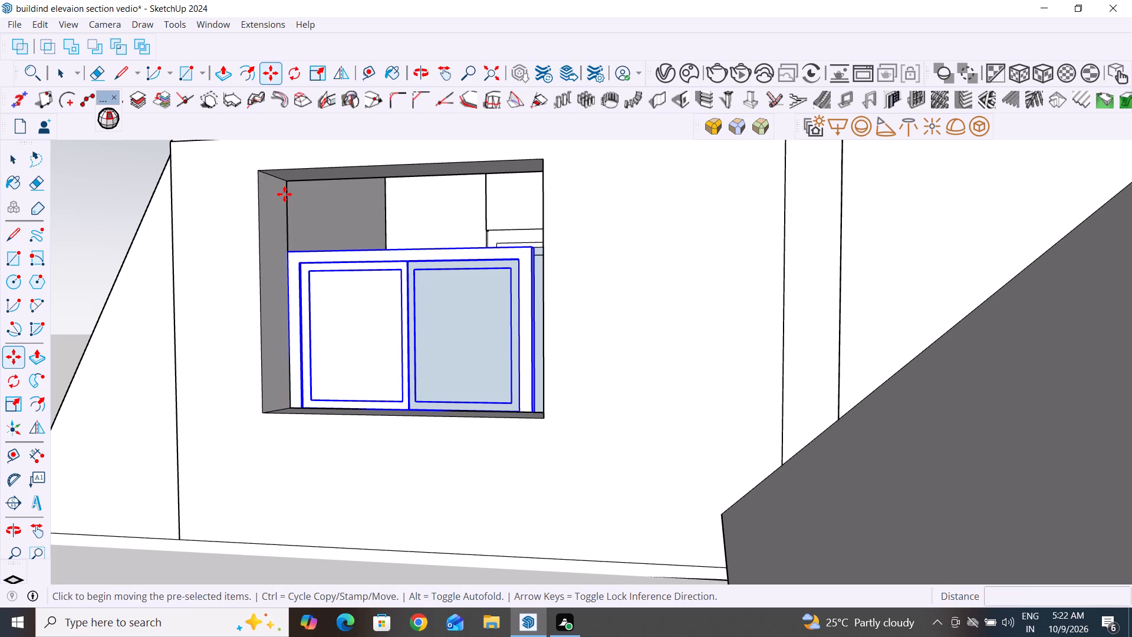
pyautogui.click(287, 180)
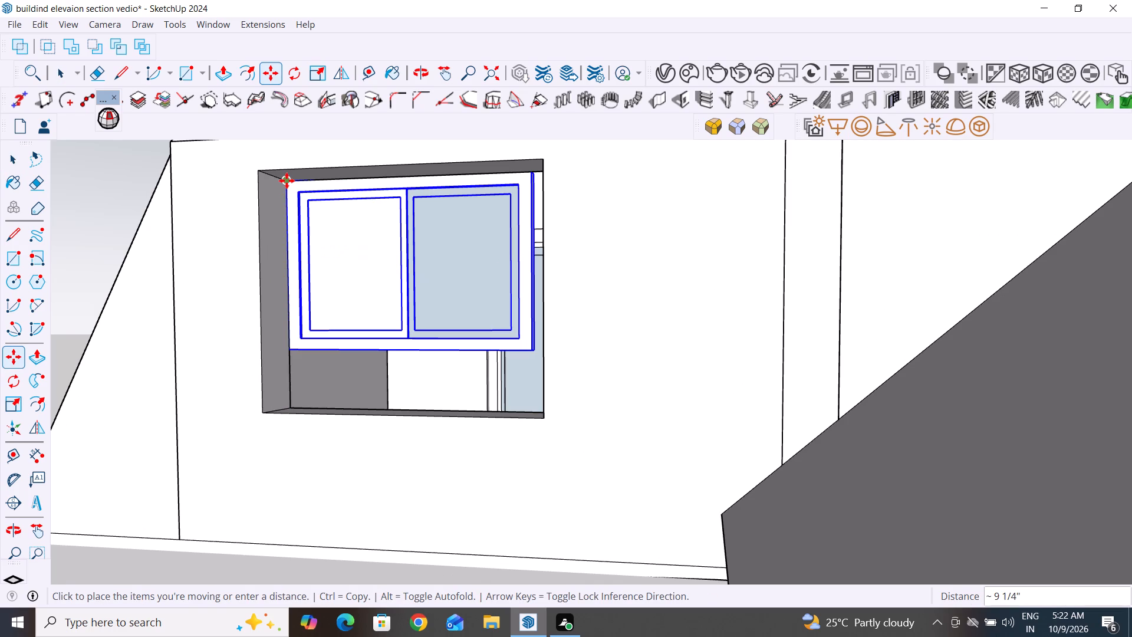
# Scale the window's width along the green axis by about 1.09 to reach the opening's side nearest the gable.
pyautogui.press('s')
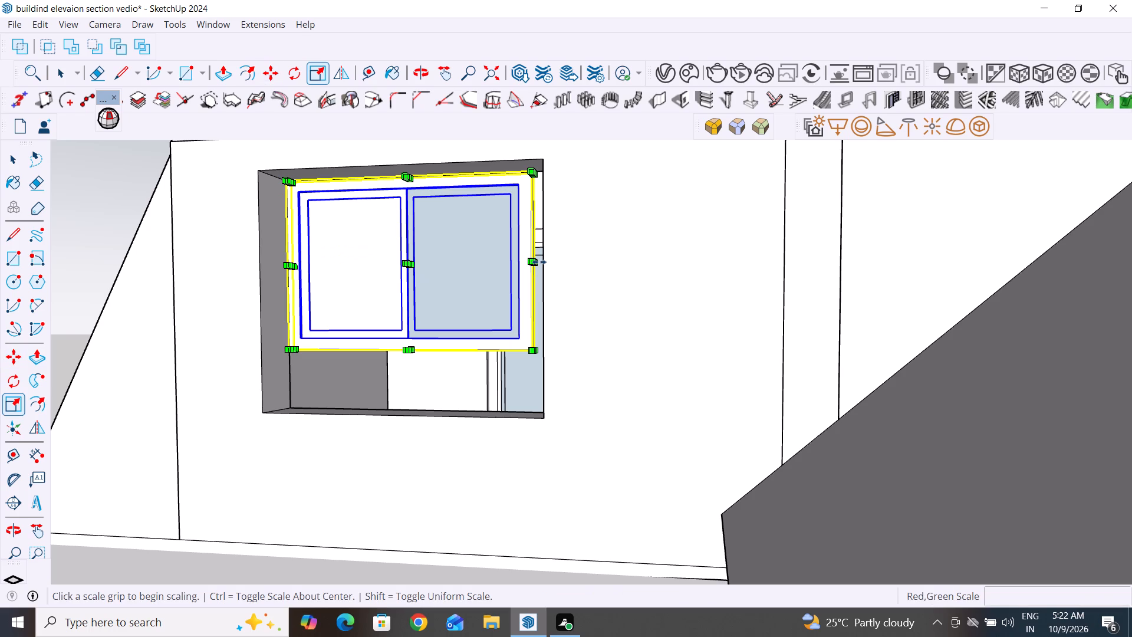
pyautogui.click(539, 262)
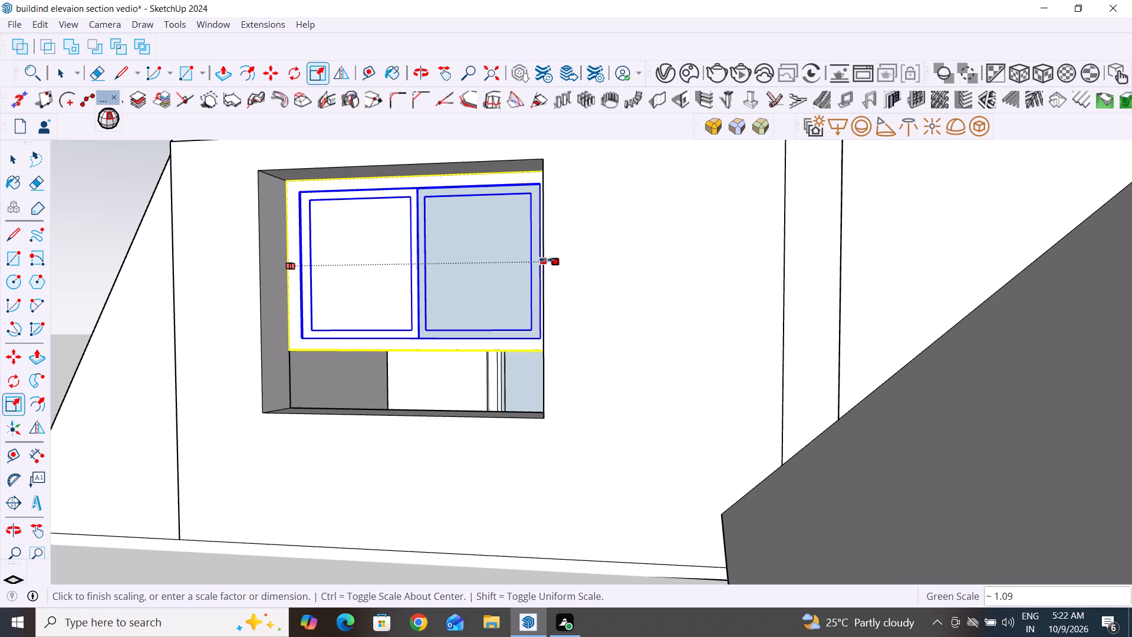
pyautogui.click(546, 260)
# Stretch the window's height along the blue axis down to the lower edge of the opening.
pyautogui.moveTo(425, 370); pyautogui.dragTo(409, 350, button='middle')
pyautogui.moveTo(409, 350); pyautogui.dragTo(458, 241, button='middle')
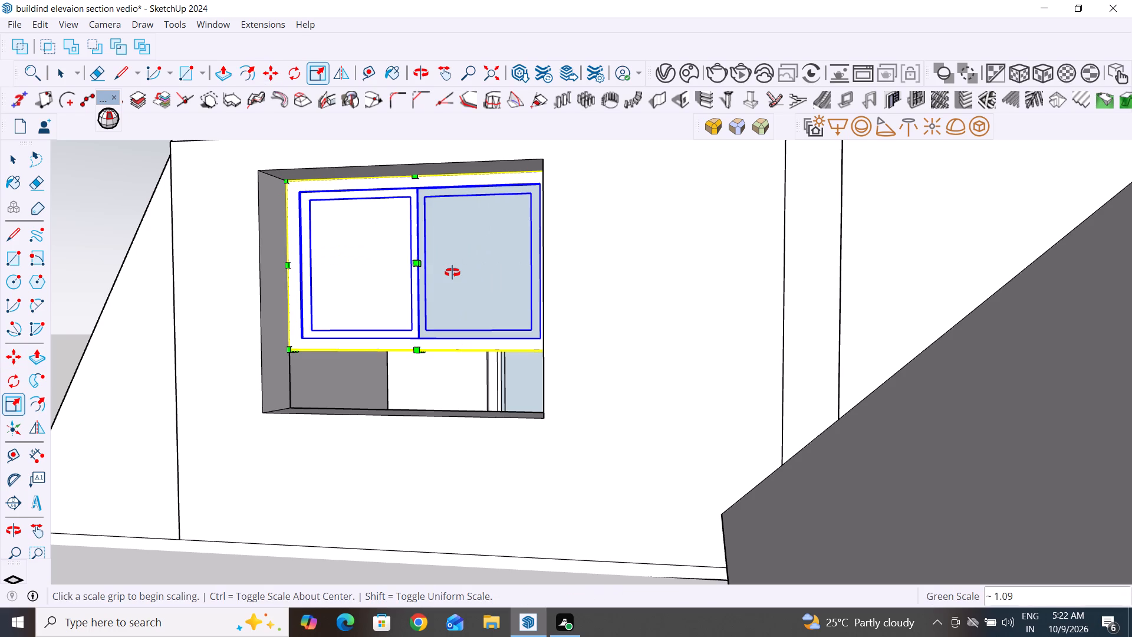
pyautogui.scroll(4, 430, 349)
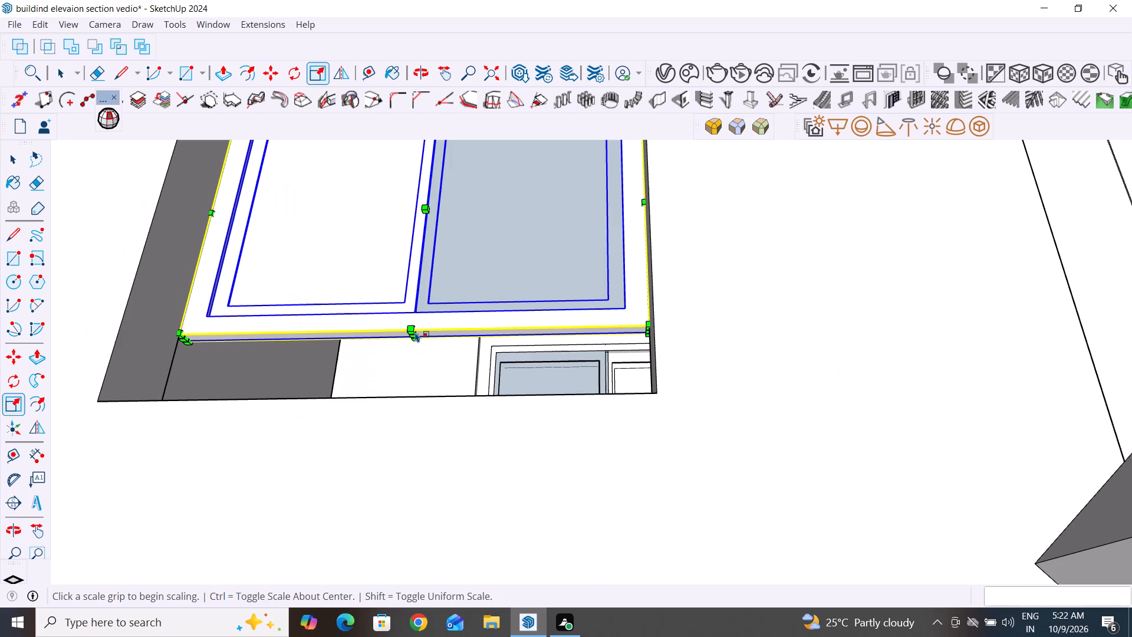
pyautogui.click(419, 334)
pyautogui.click(414, 397)
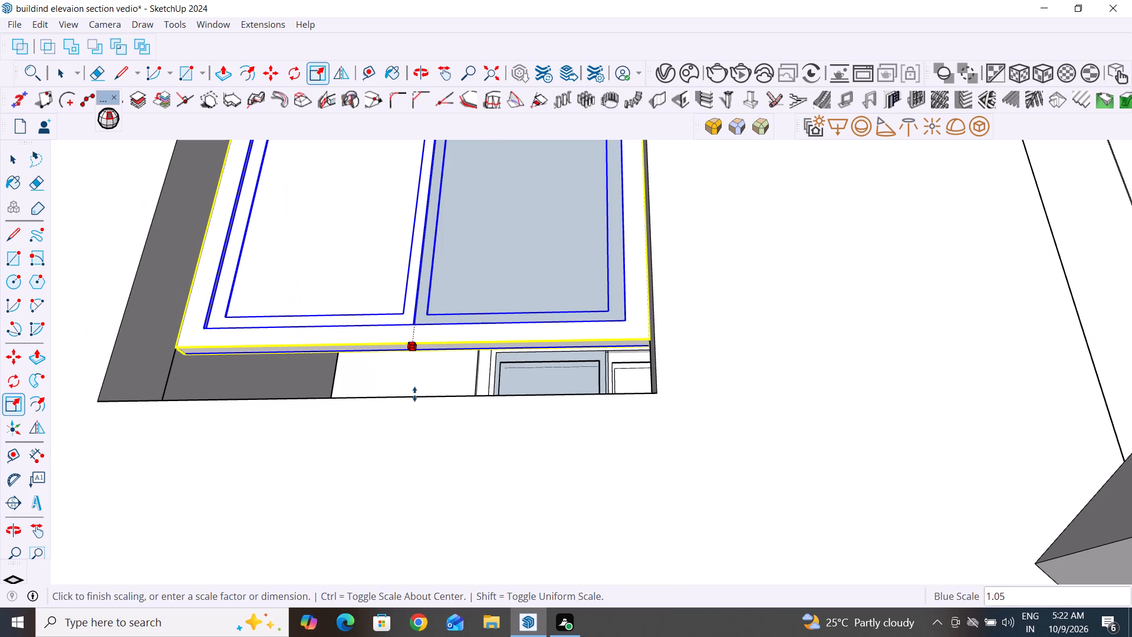
pyautogui.click(14, 160)
# Examine the fitted upper-floor window within the front facade, and the side elevation with the projecting bay and canopy.
pyautogui.scroll(-6, 443, 459)
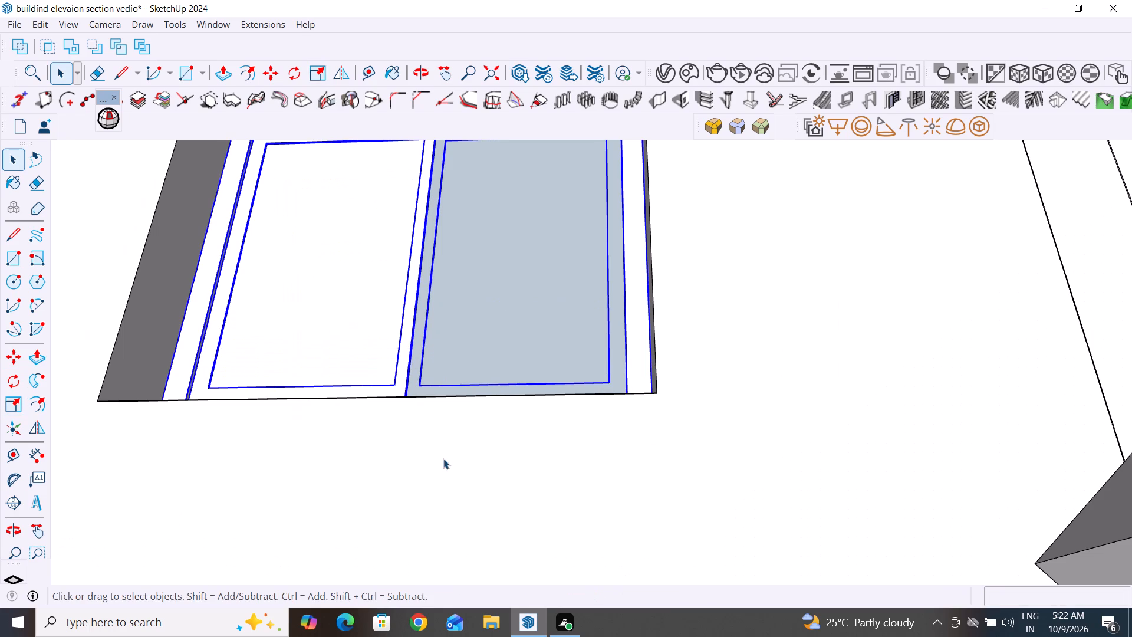
pyautogui.scroll(-8, 443, 459)
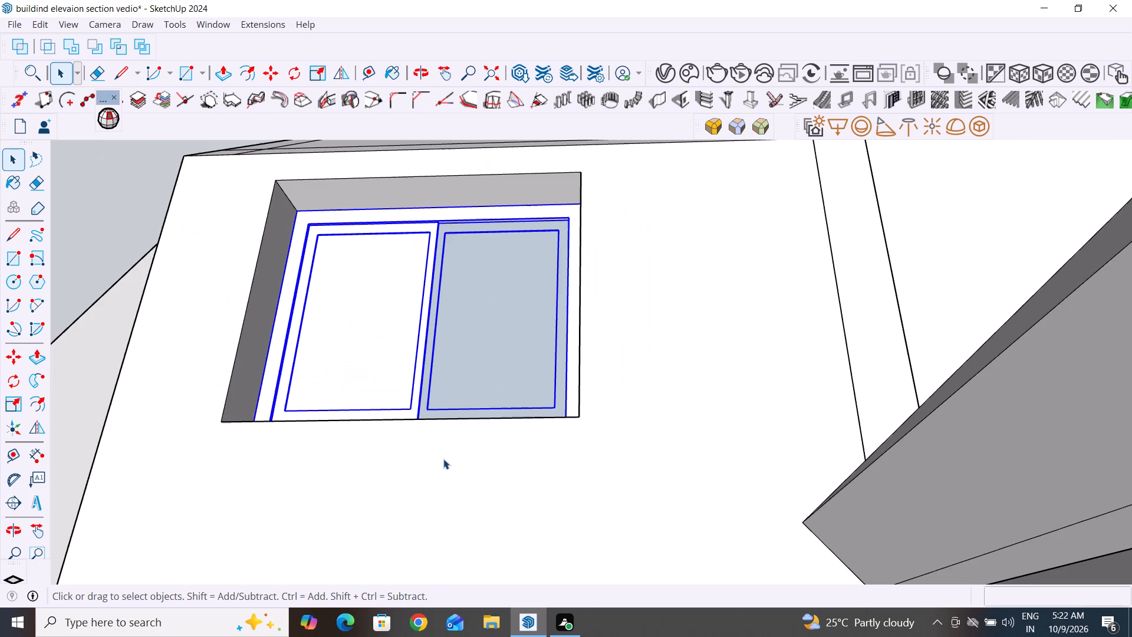
pyautogui.scroll(-12, 443, 459)
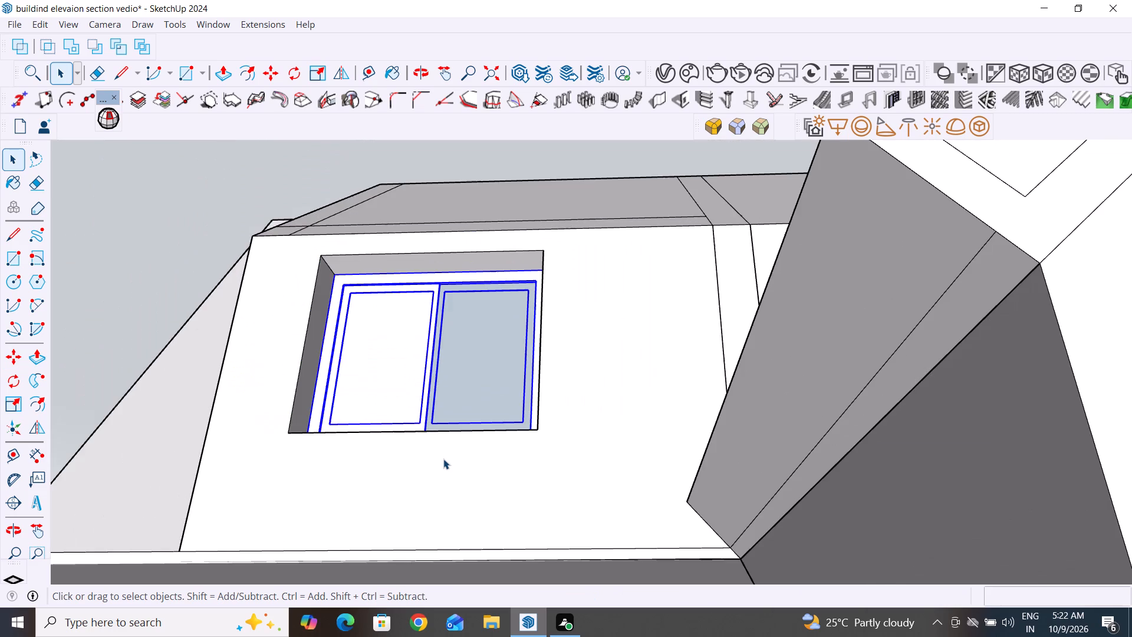
pyautogui.scroll(-13, 443, 459)
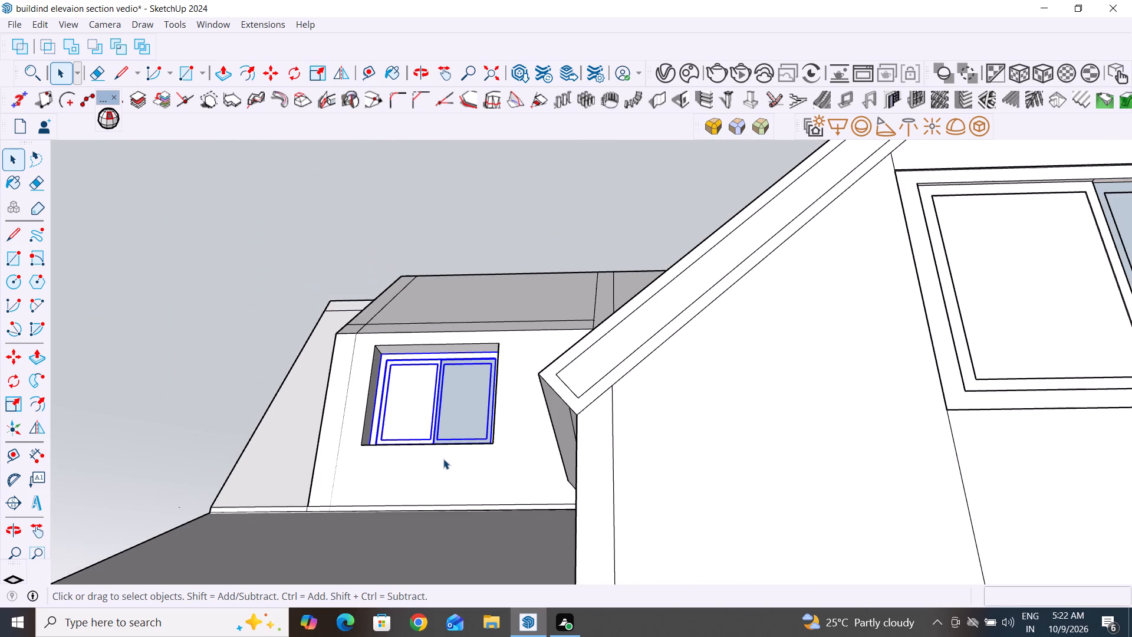
pyautogui.scroll(-9, 443, 459)
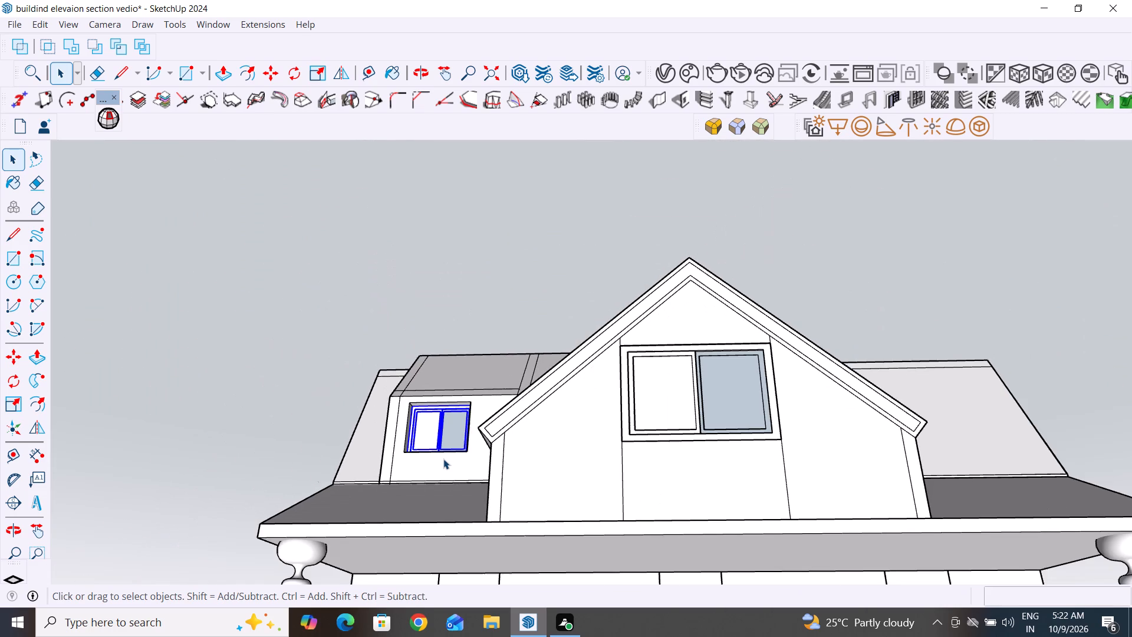
pyautogui.scroll(-4, 443, 459)
pyautogui.moveTo(792, 291); pyautogui.dragTo(794, 299, button='middle')
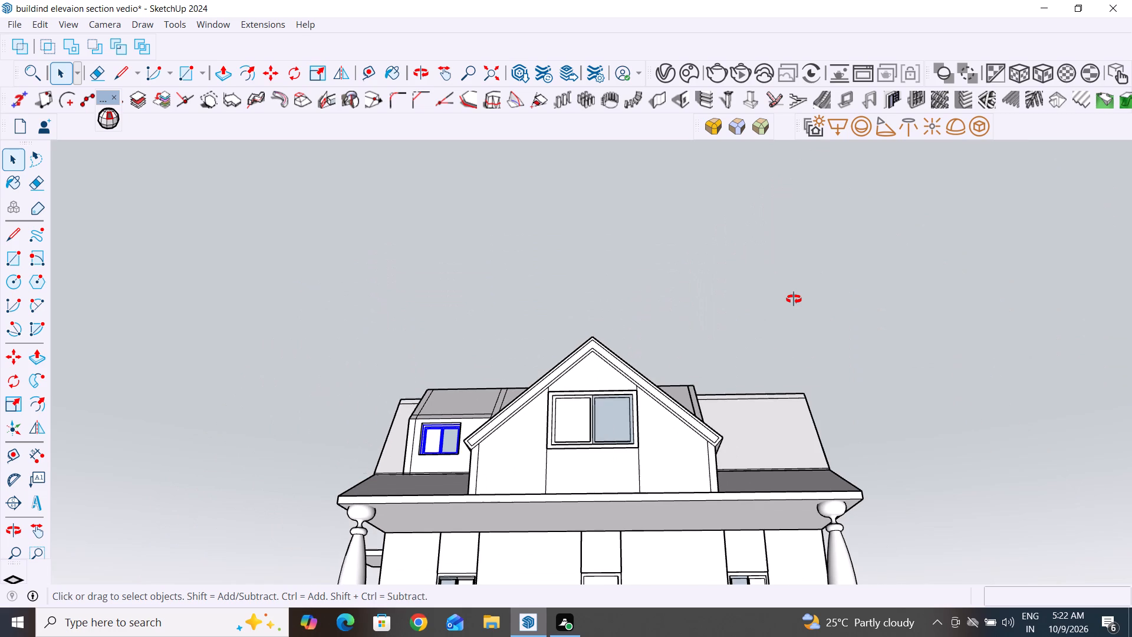
pyautogui.moveTo(794, 299); pyautogui.dragTo(771, 500, button='middle')
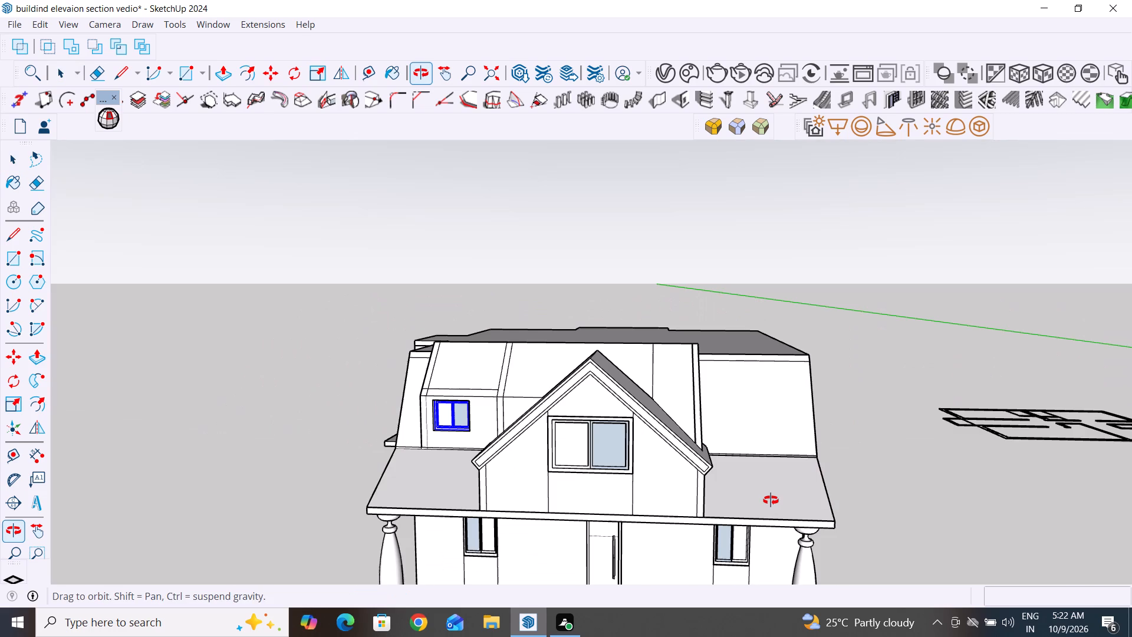
pyautogui.scroll(-4, 785, 396)
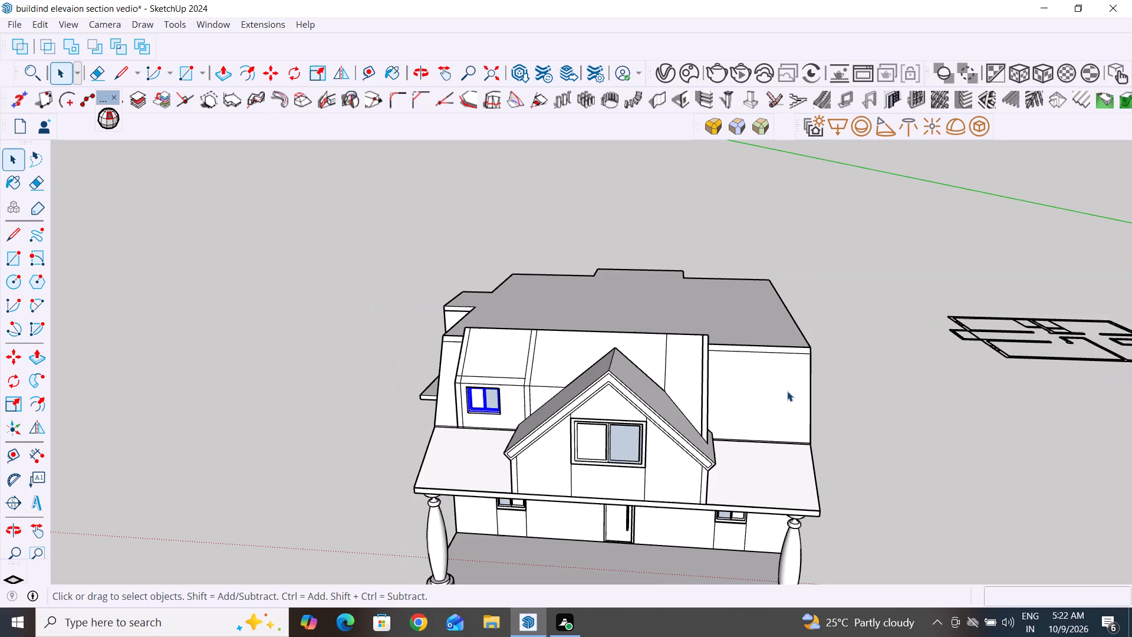
pyautogui.moveTo(409, 467); pyautogui.dragTo(753, 508, button='middle')
pyautogui.scroll(-1, 536, 495)
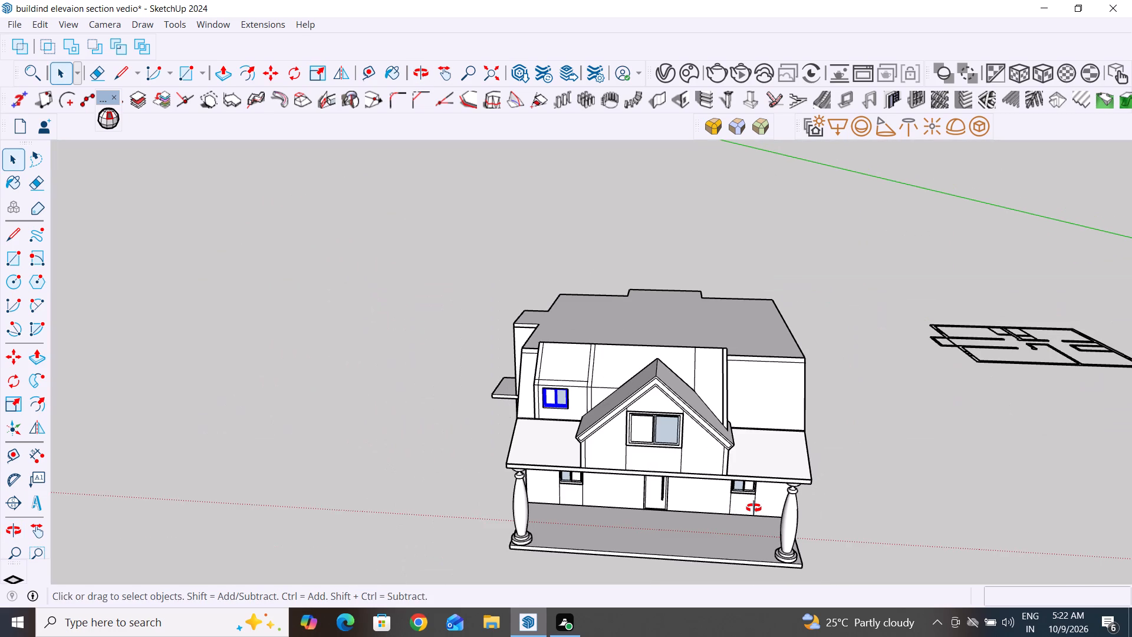
pyautogui.moveTo(753, 508); pyautogui.dragTo(847, 497, button='middle')
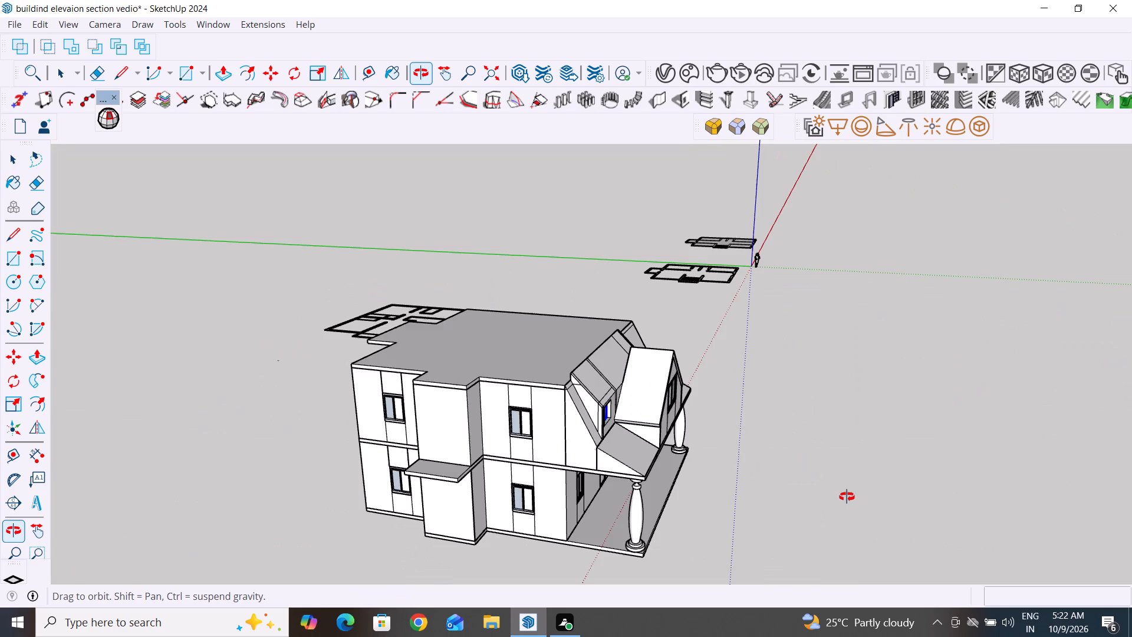
pyautogui.moveTo(847, 497); pyautogui.dragTo(833, 491, button='middle')
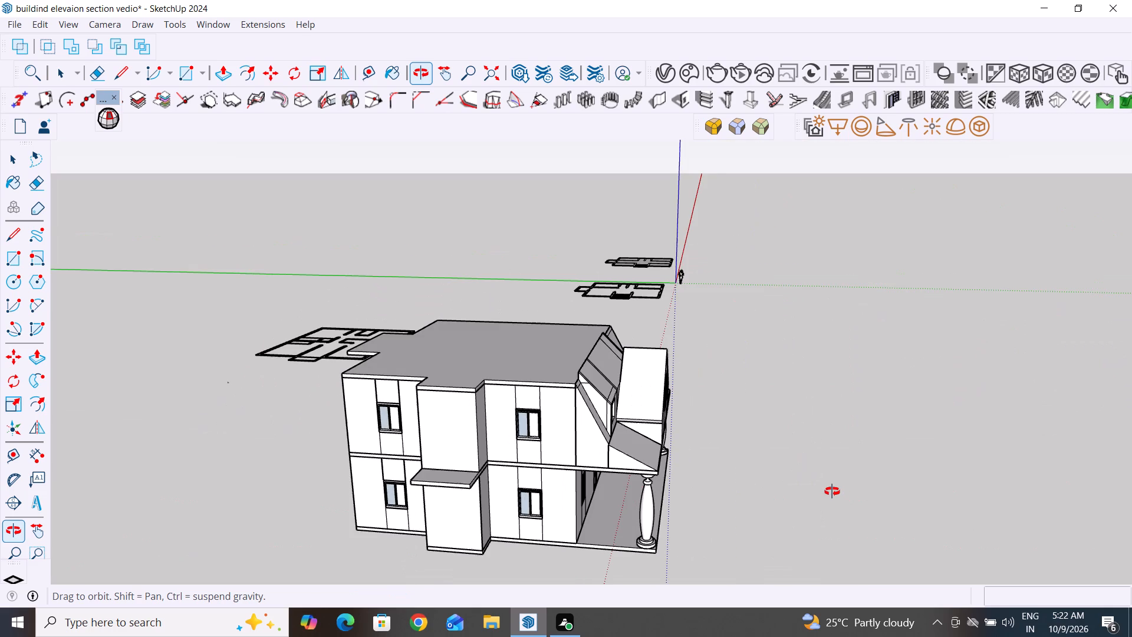
# Draw a door-sized rectangle about 7' 1" high by 3' 8 7/8" wide on the projecting bay's upper wall, rising from the canopy.
pyautogui.click(14, 260)
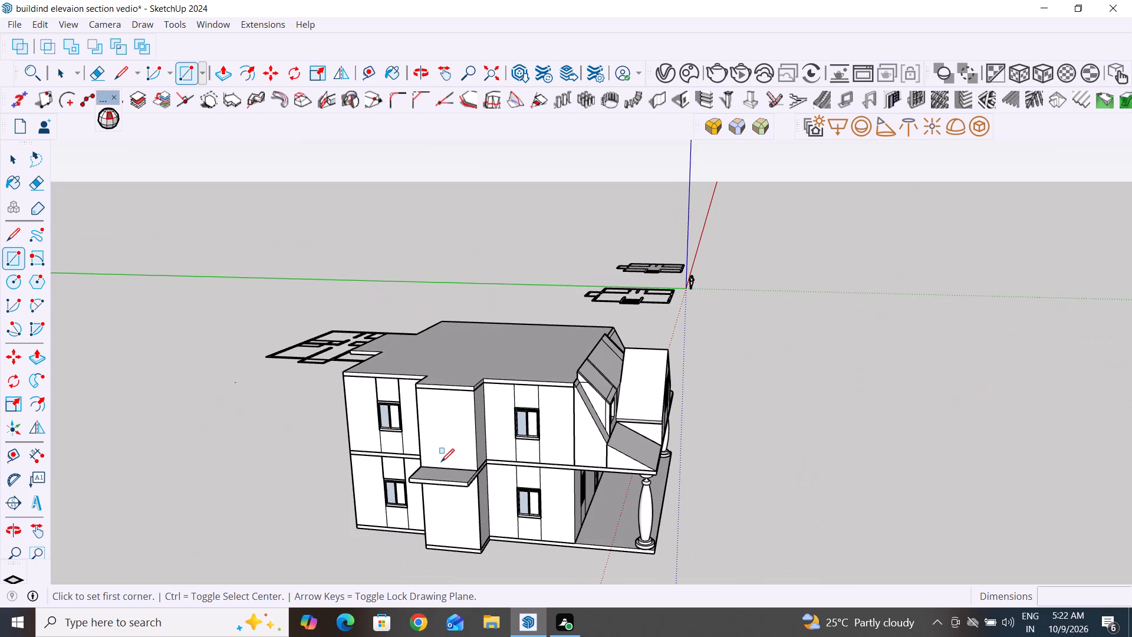
pyautogui.click(14, 261)
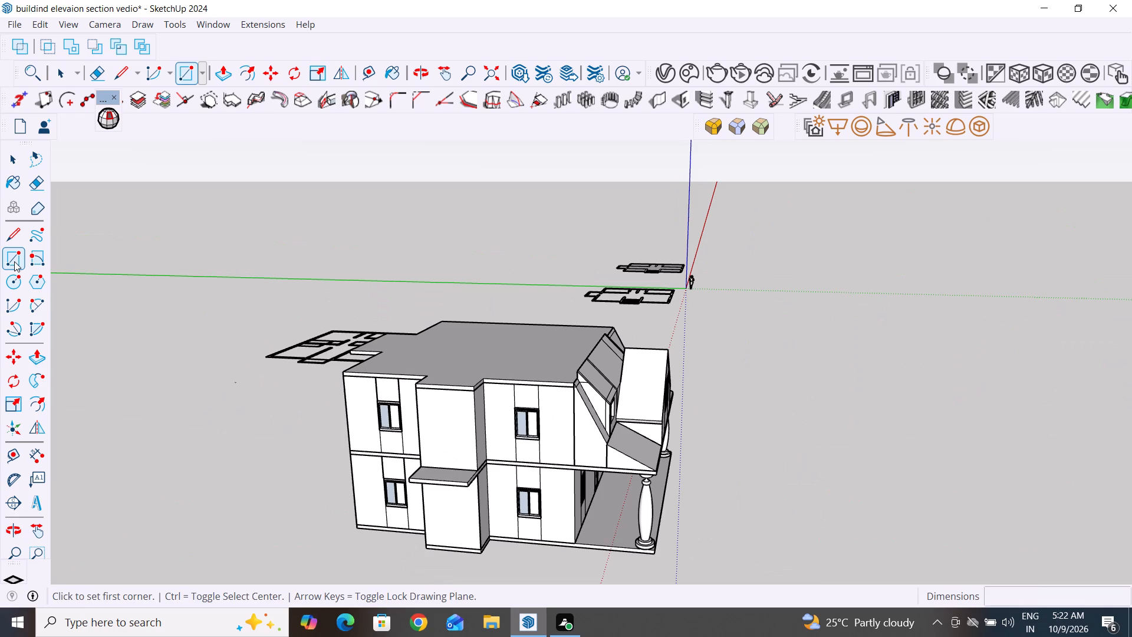
pyautogui.click(434, 465)
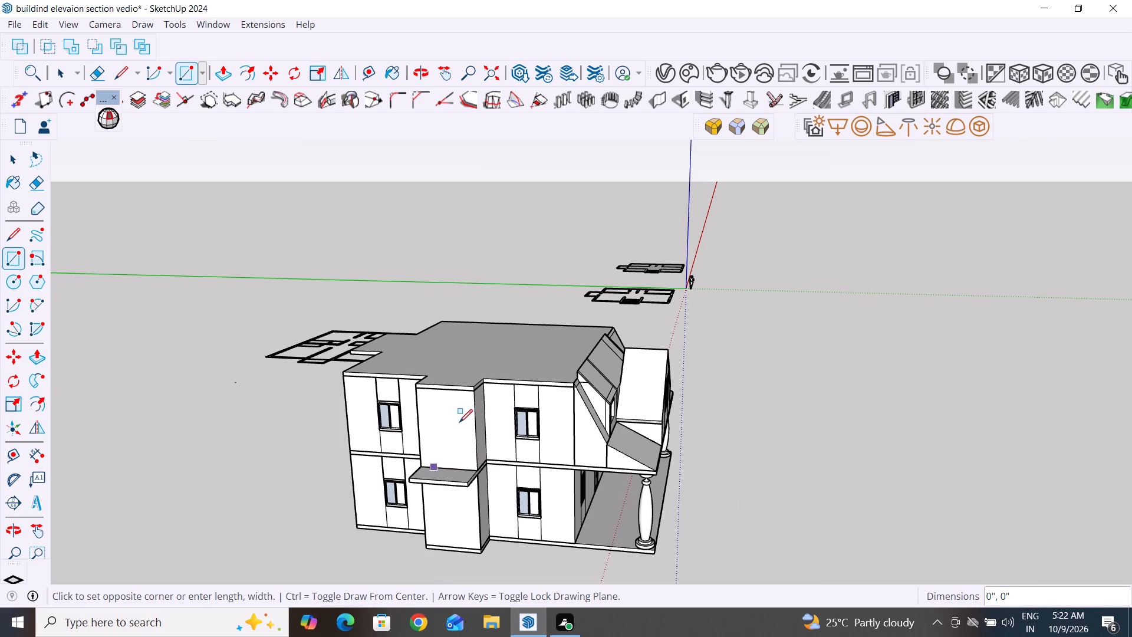
pyautogui.scroll(5, 459, 422)
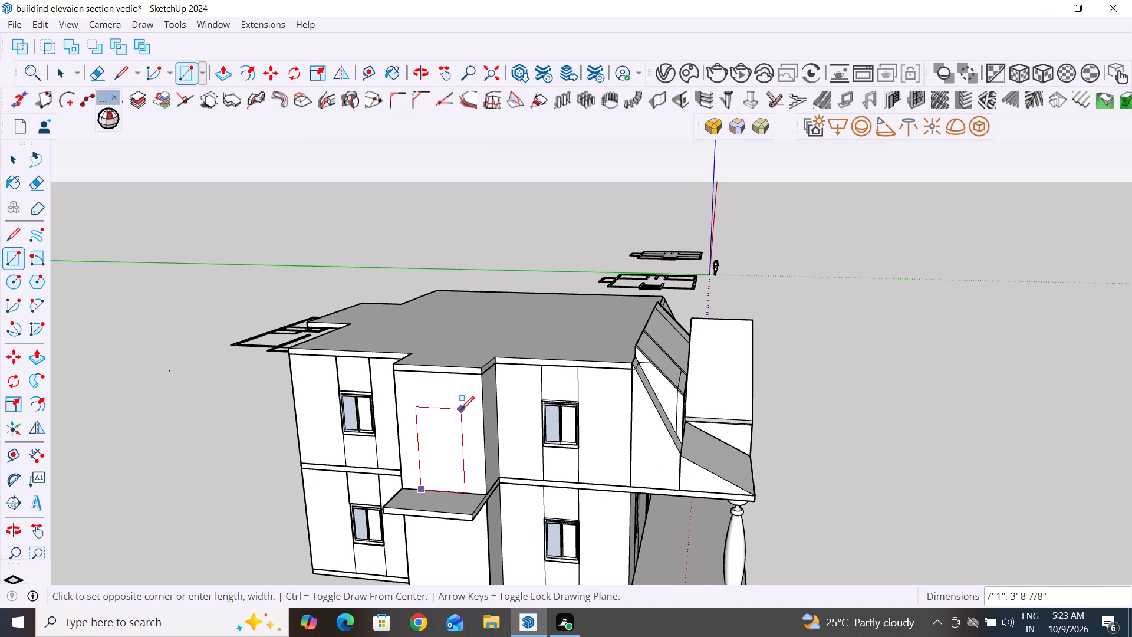
pyautogui.click(461, 409)
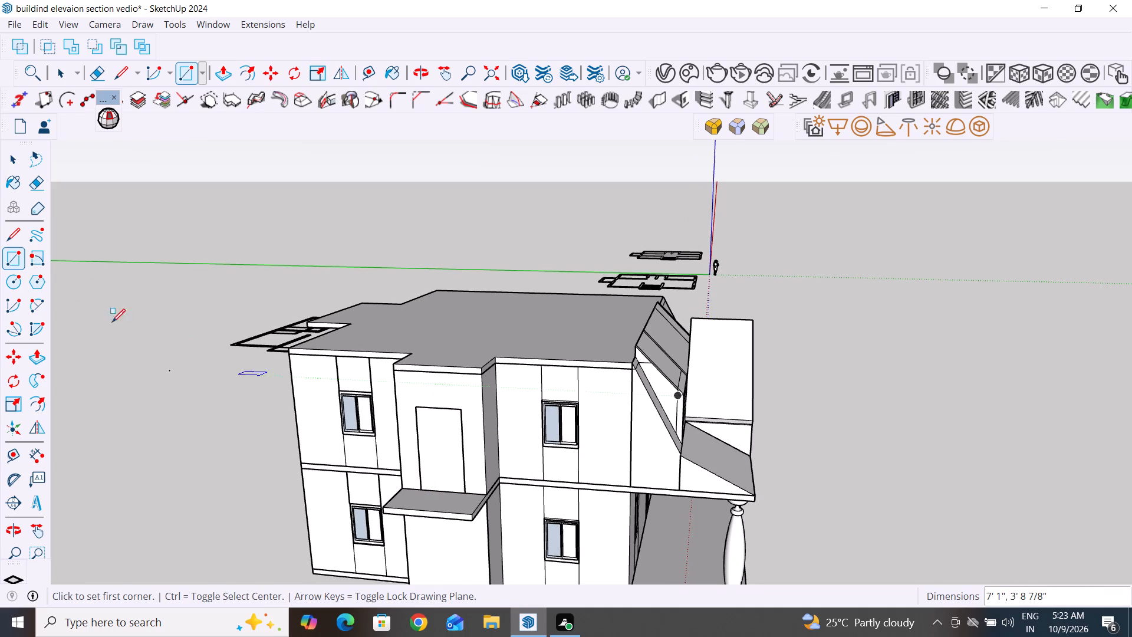
pyautogui.click(9, 157)
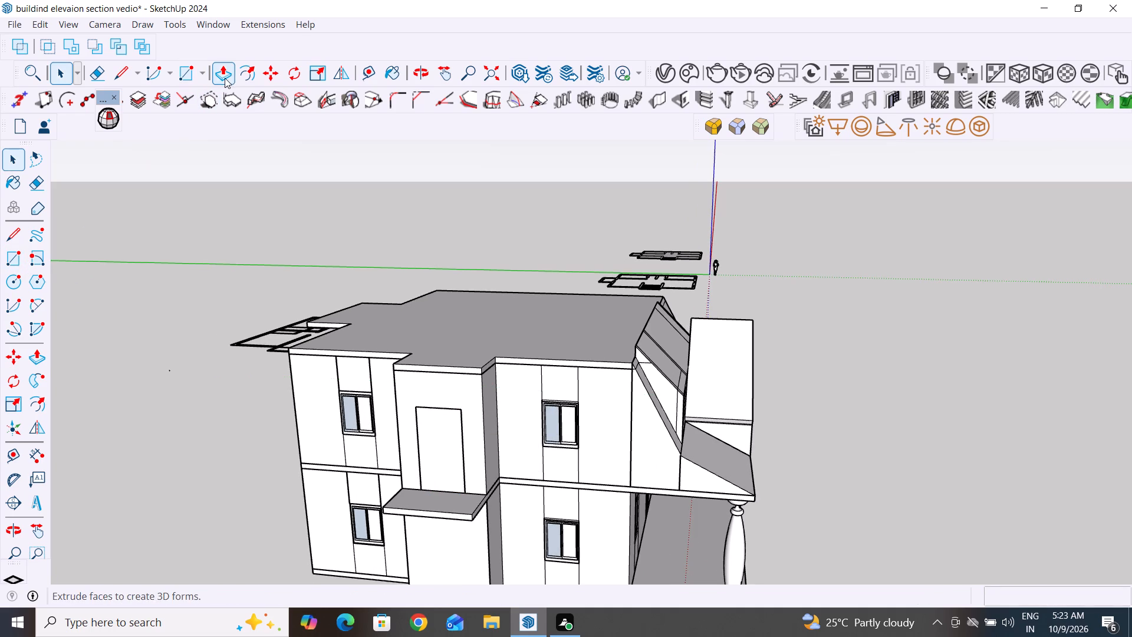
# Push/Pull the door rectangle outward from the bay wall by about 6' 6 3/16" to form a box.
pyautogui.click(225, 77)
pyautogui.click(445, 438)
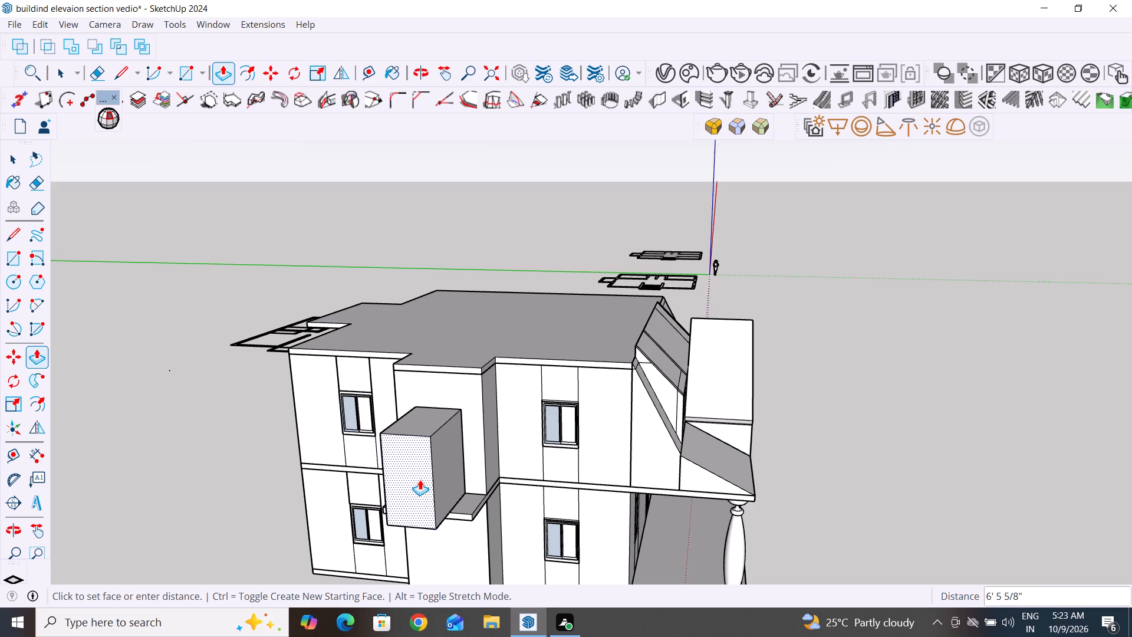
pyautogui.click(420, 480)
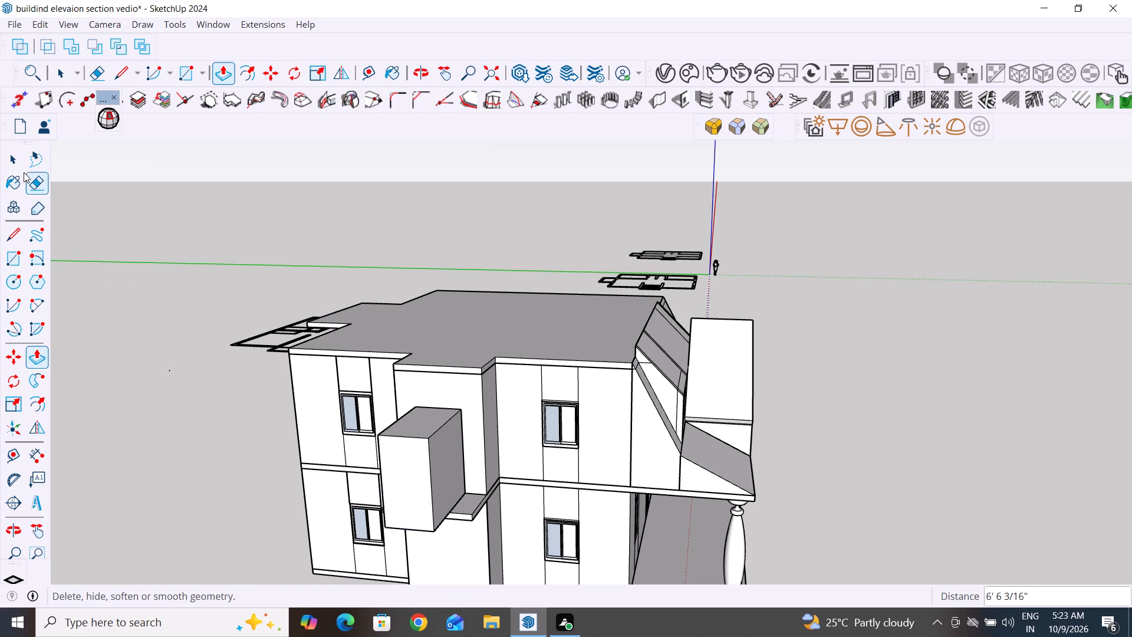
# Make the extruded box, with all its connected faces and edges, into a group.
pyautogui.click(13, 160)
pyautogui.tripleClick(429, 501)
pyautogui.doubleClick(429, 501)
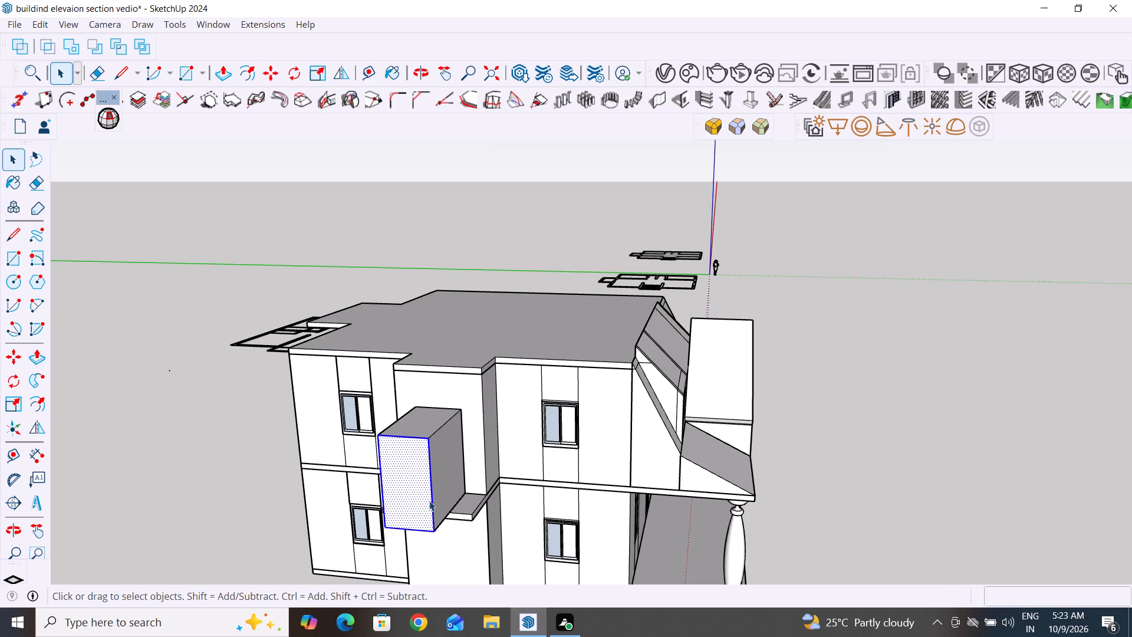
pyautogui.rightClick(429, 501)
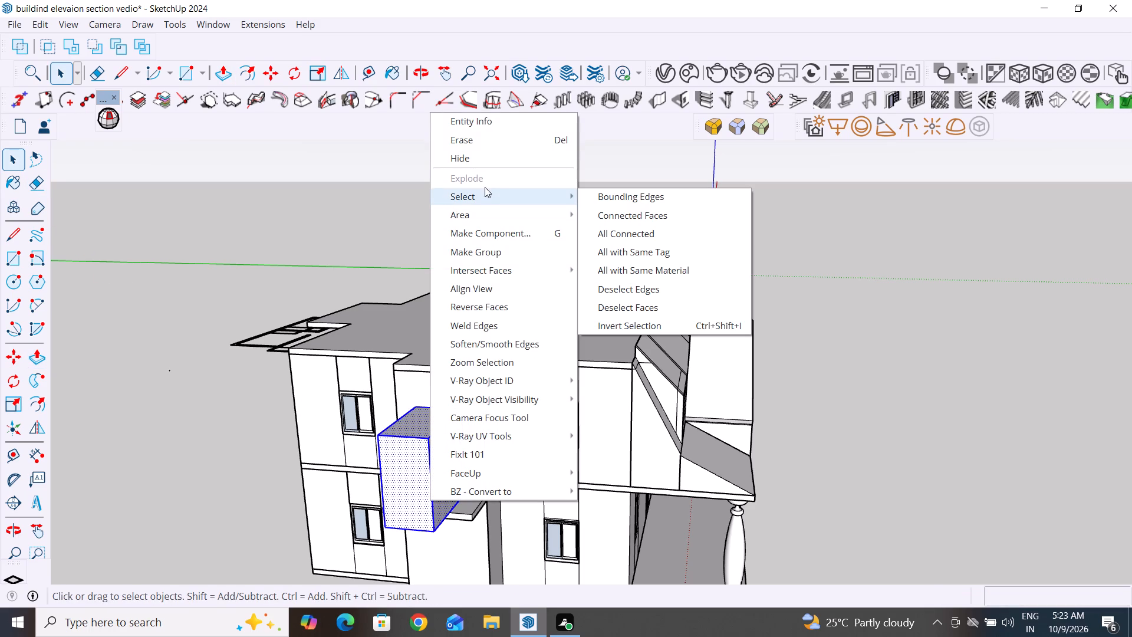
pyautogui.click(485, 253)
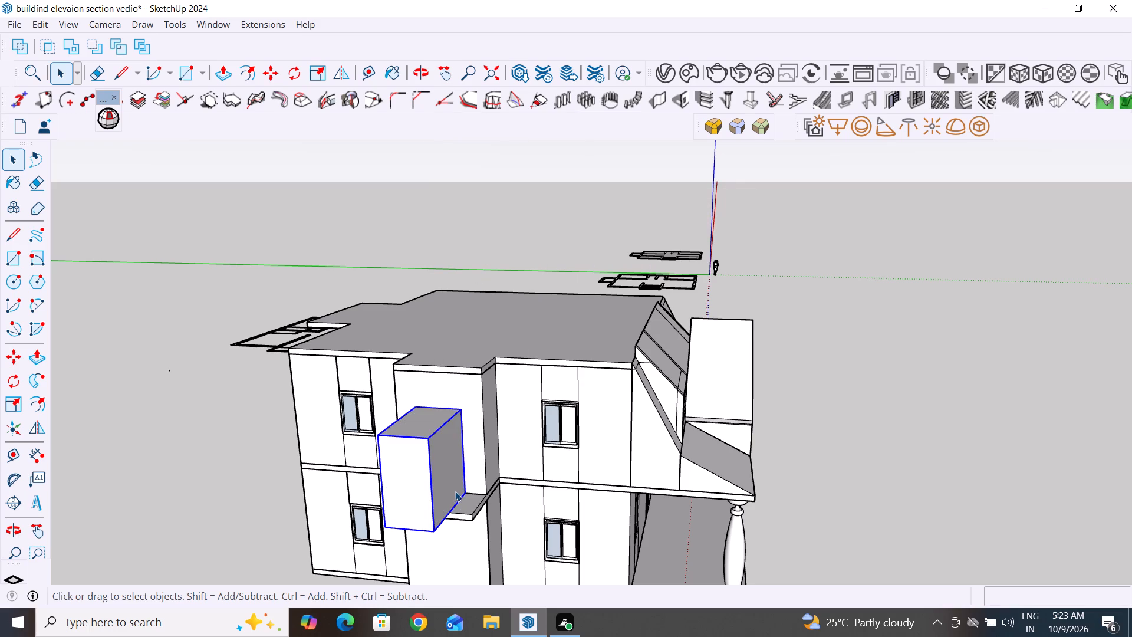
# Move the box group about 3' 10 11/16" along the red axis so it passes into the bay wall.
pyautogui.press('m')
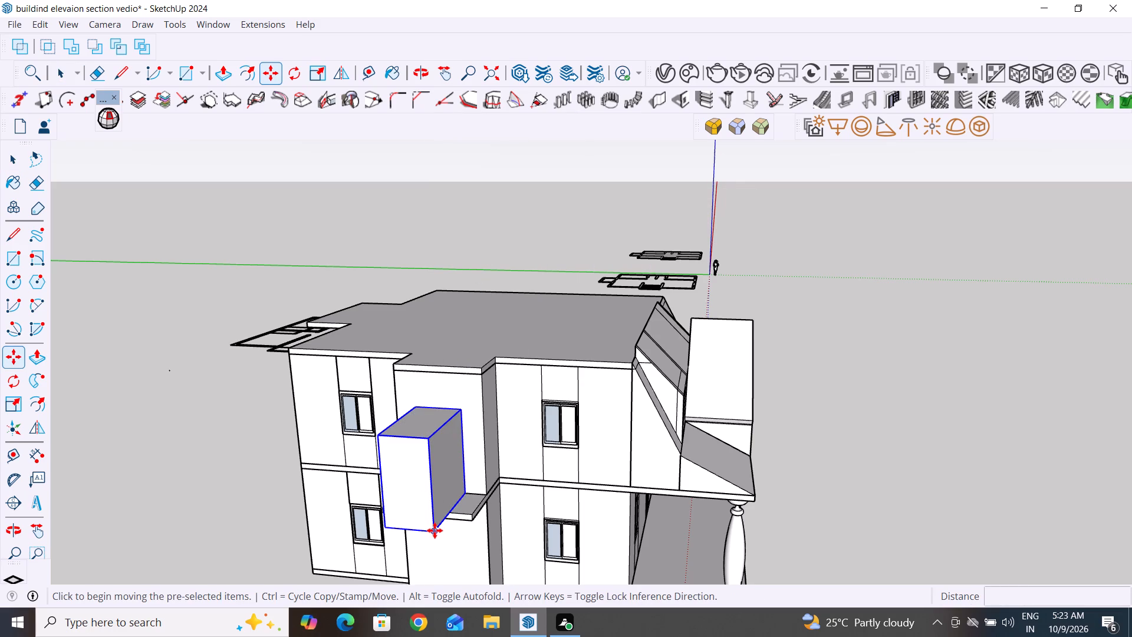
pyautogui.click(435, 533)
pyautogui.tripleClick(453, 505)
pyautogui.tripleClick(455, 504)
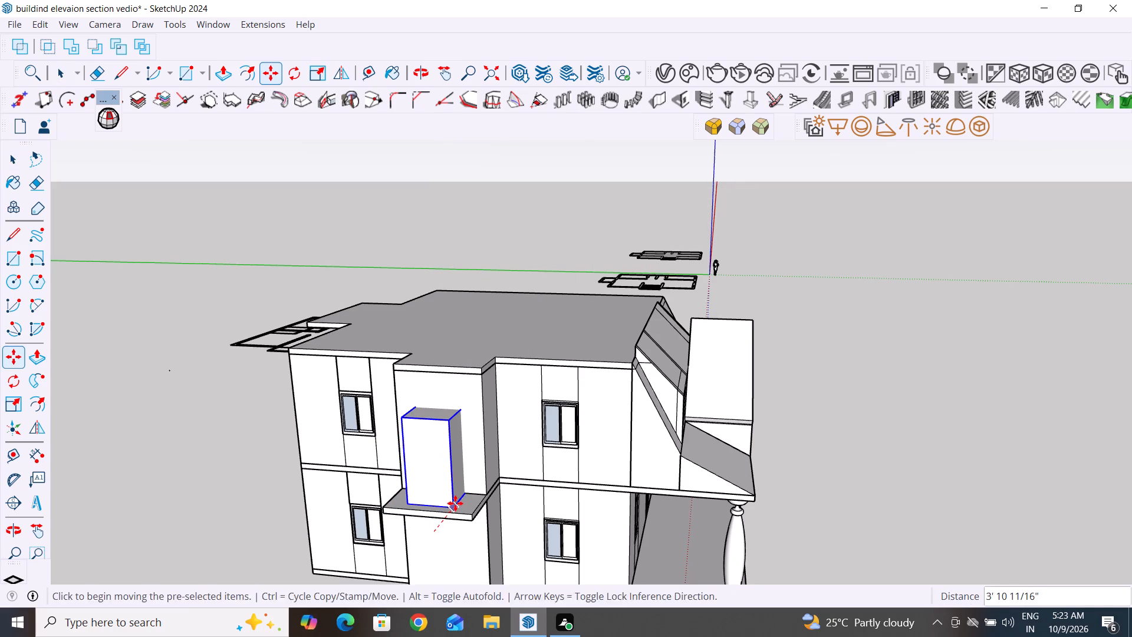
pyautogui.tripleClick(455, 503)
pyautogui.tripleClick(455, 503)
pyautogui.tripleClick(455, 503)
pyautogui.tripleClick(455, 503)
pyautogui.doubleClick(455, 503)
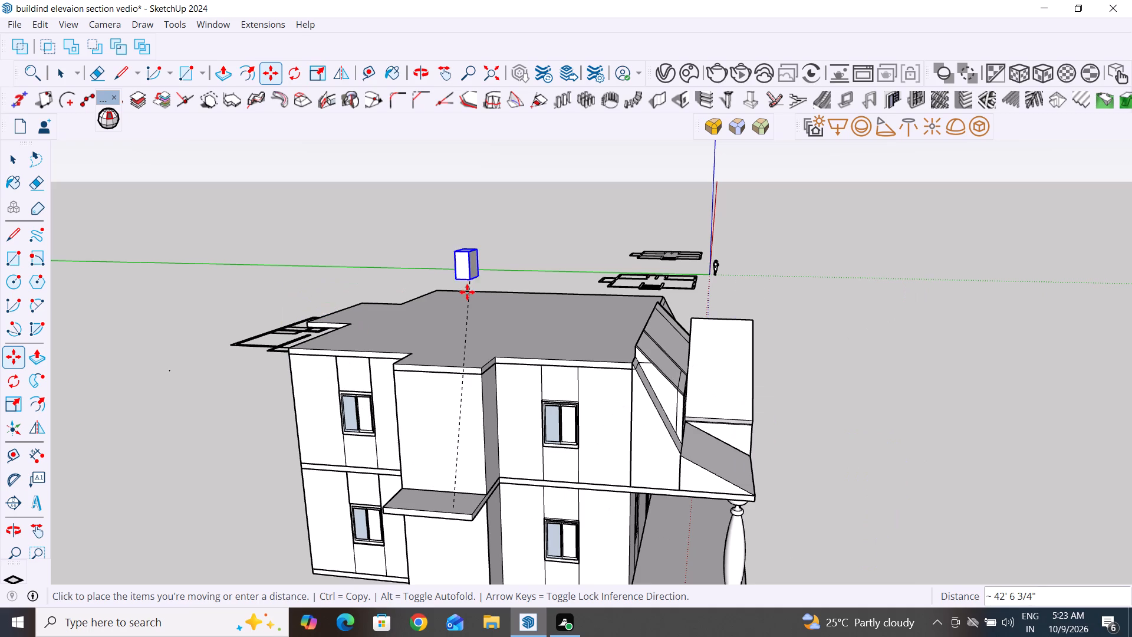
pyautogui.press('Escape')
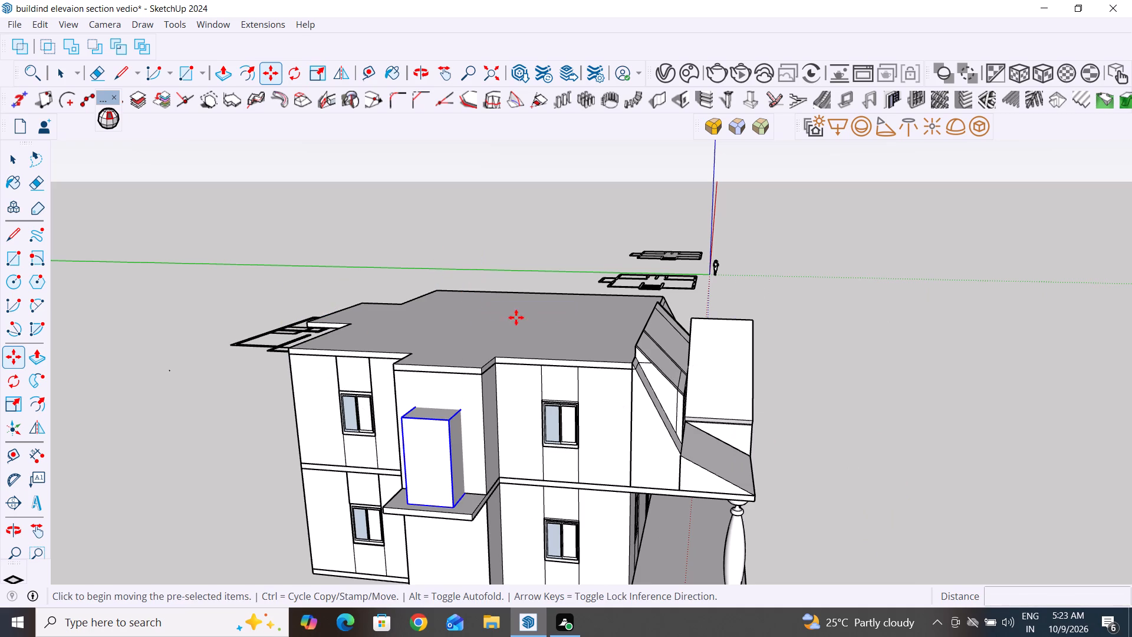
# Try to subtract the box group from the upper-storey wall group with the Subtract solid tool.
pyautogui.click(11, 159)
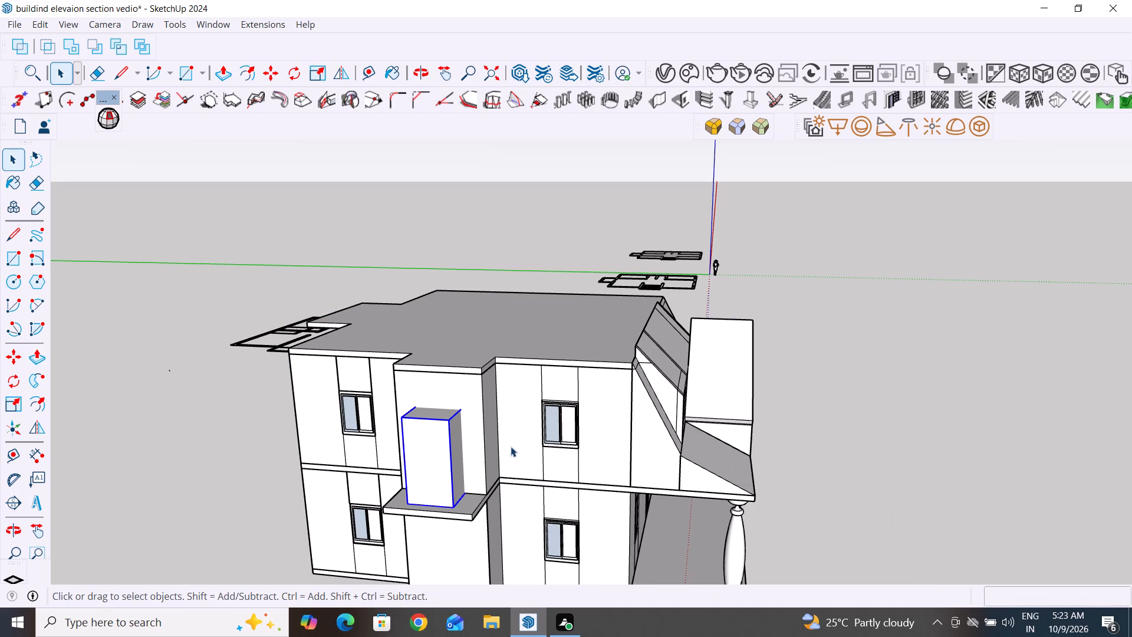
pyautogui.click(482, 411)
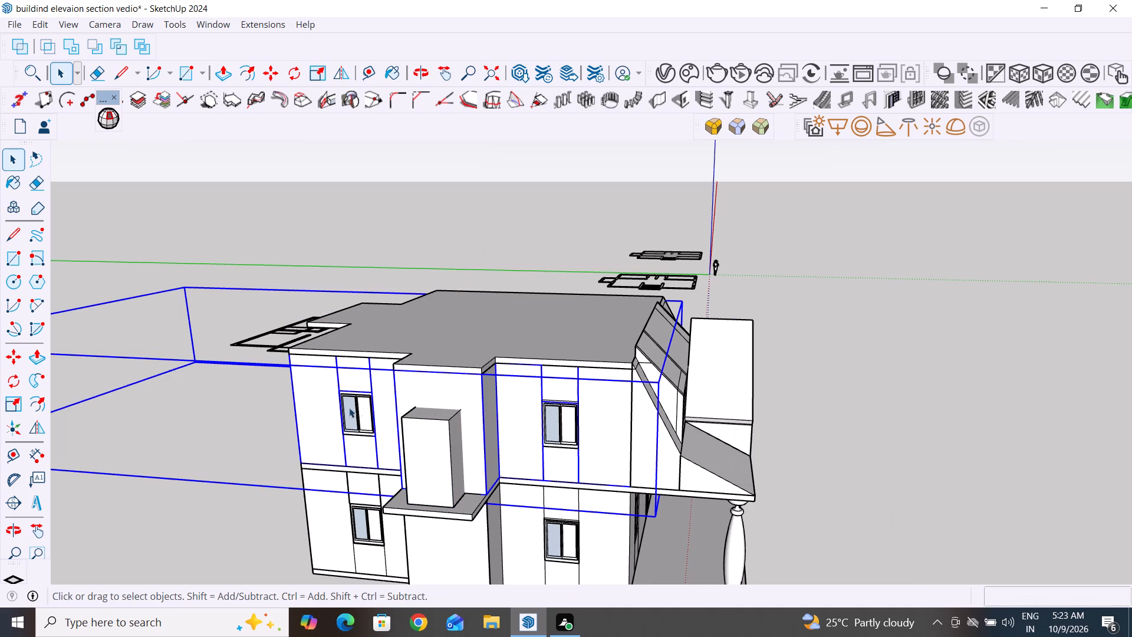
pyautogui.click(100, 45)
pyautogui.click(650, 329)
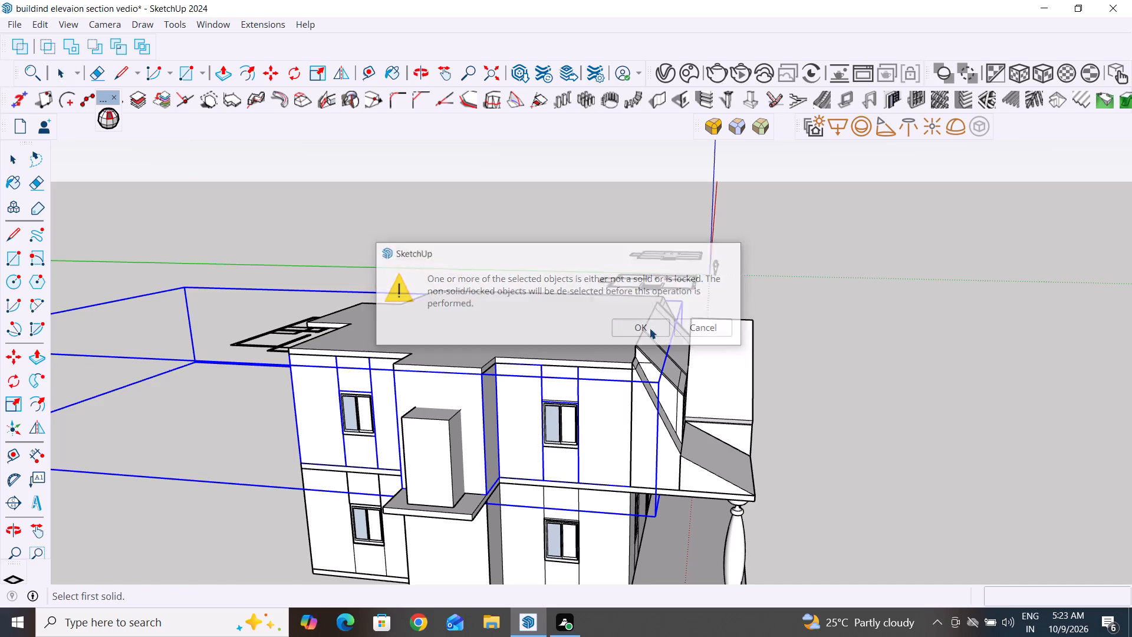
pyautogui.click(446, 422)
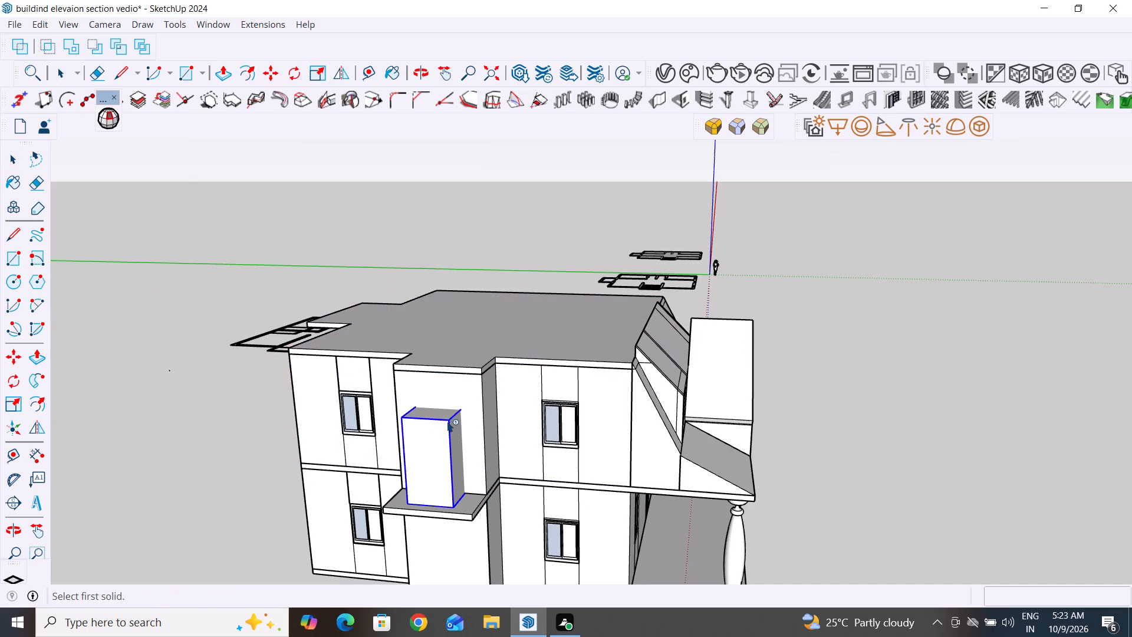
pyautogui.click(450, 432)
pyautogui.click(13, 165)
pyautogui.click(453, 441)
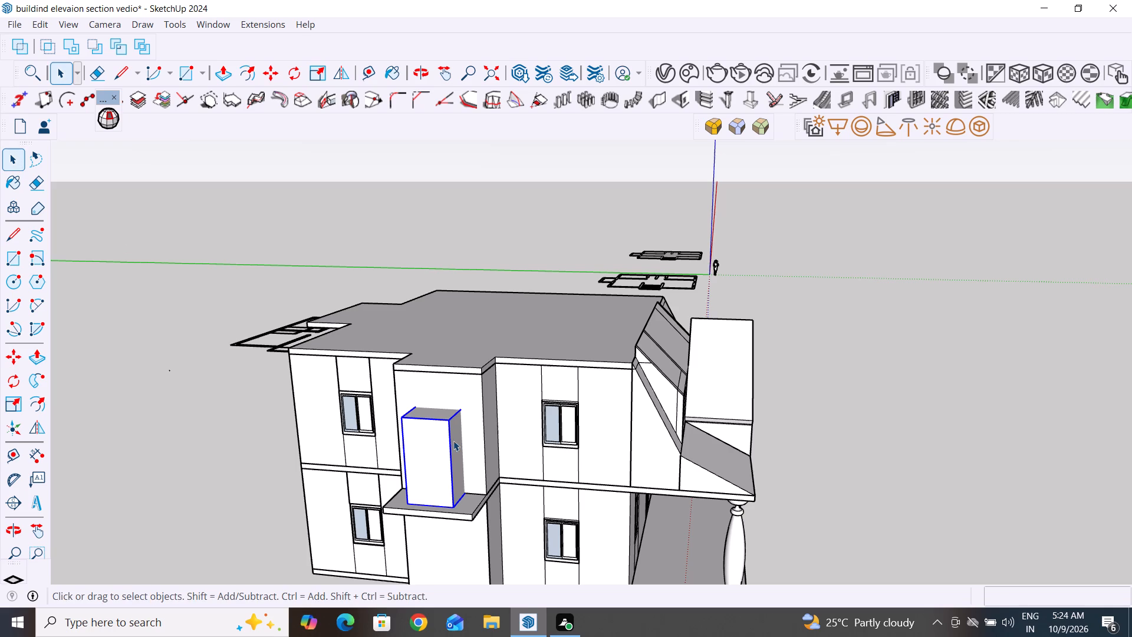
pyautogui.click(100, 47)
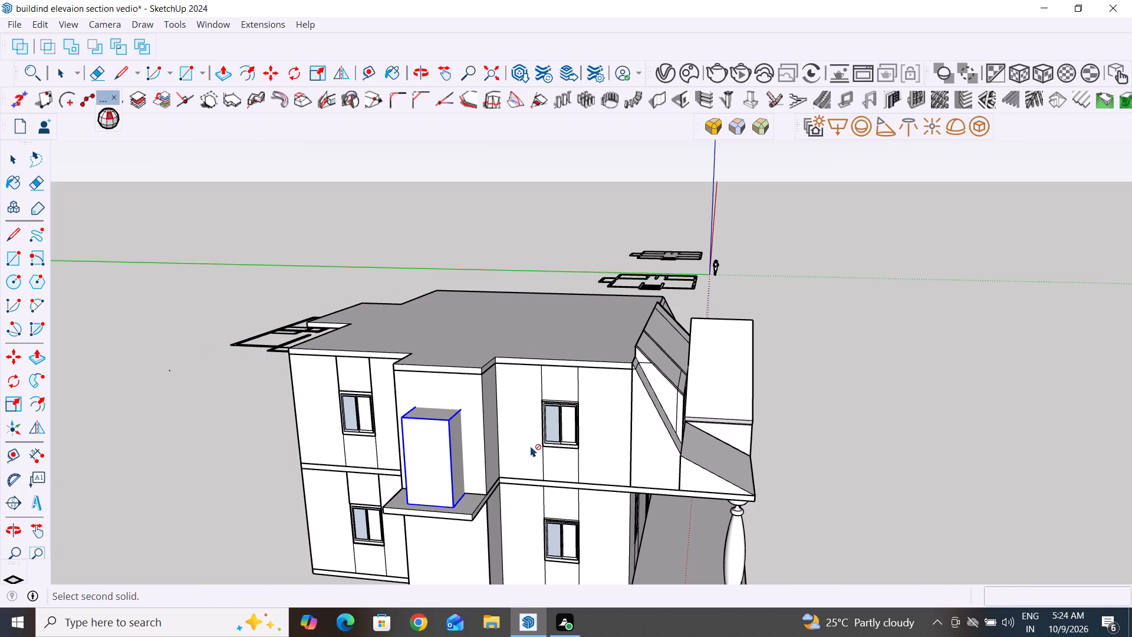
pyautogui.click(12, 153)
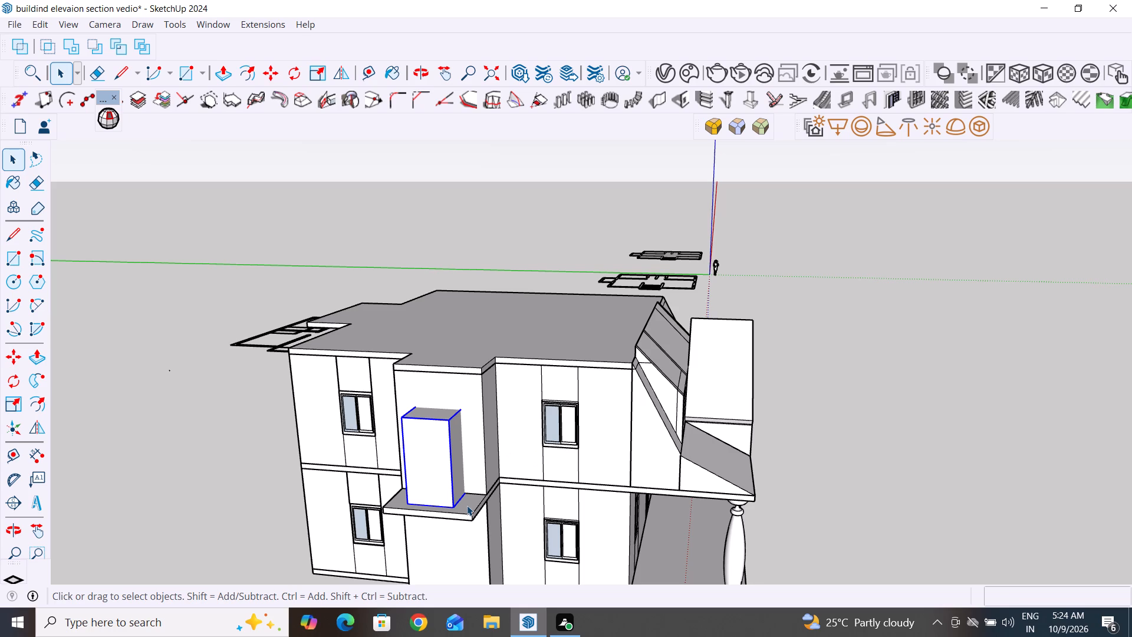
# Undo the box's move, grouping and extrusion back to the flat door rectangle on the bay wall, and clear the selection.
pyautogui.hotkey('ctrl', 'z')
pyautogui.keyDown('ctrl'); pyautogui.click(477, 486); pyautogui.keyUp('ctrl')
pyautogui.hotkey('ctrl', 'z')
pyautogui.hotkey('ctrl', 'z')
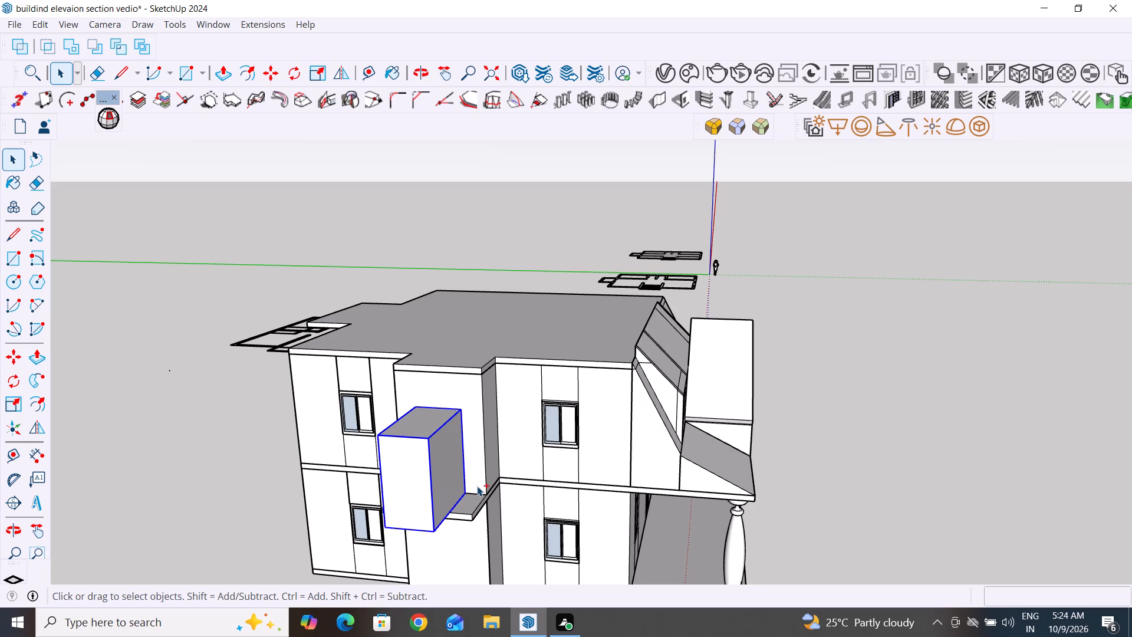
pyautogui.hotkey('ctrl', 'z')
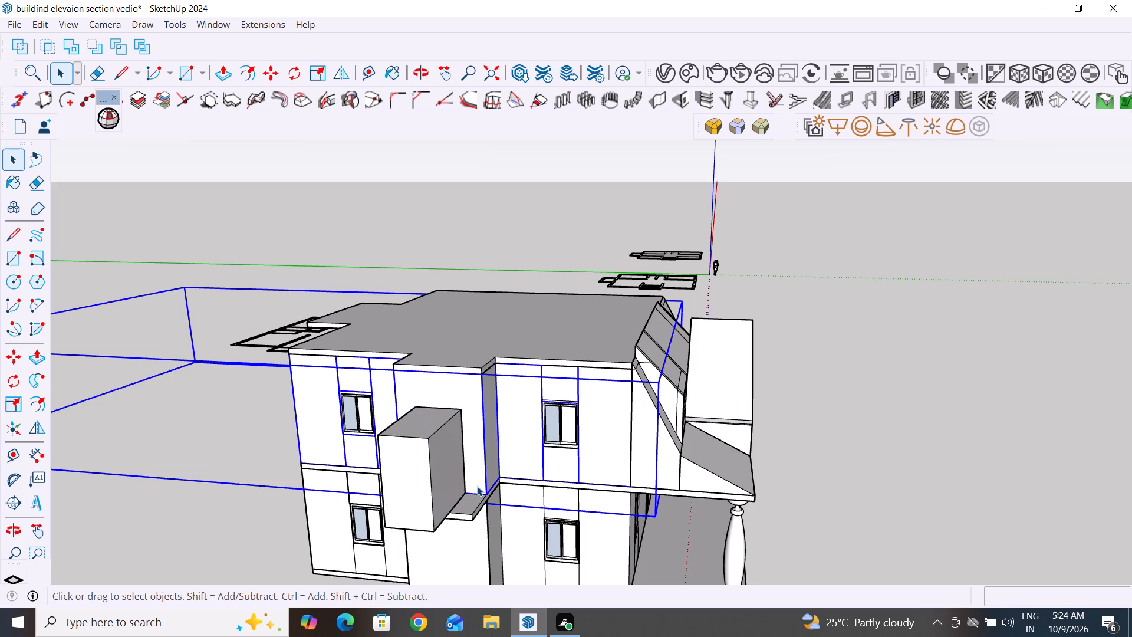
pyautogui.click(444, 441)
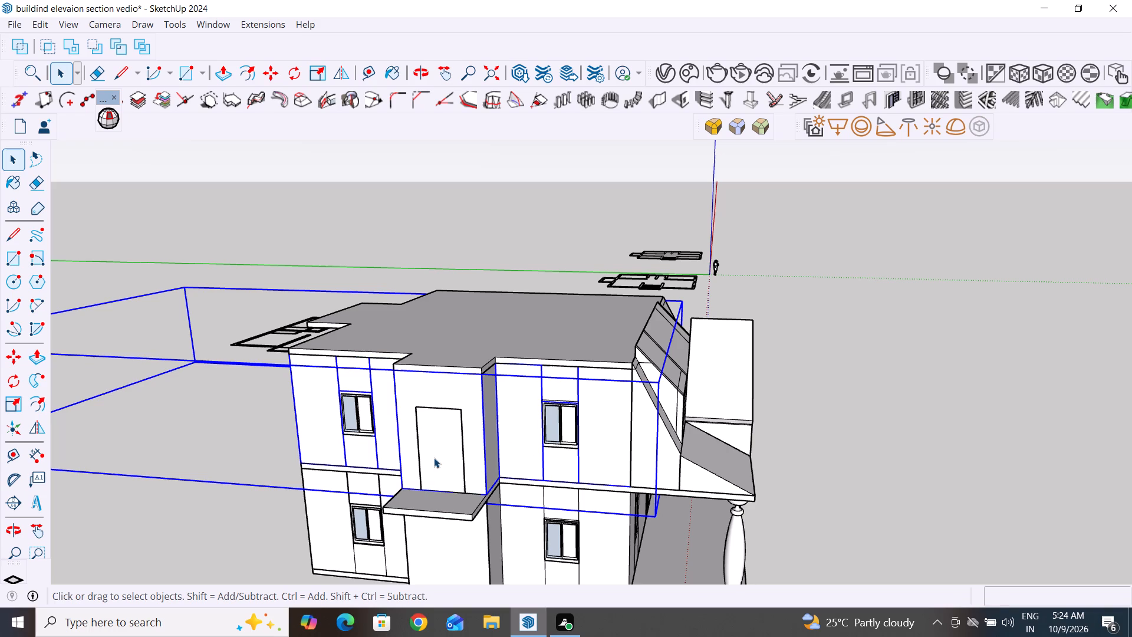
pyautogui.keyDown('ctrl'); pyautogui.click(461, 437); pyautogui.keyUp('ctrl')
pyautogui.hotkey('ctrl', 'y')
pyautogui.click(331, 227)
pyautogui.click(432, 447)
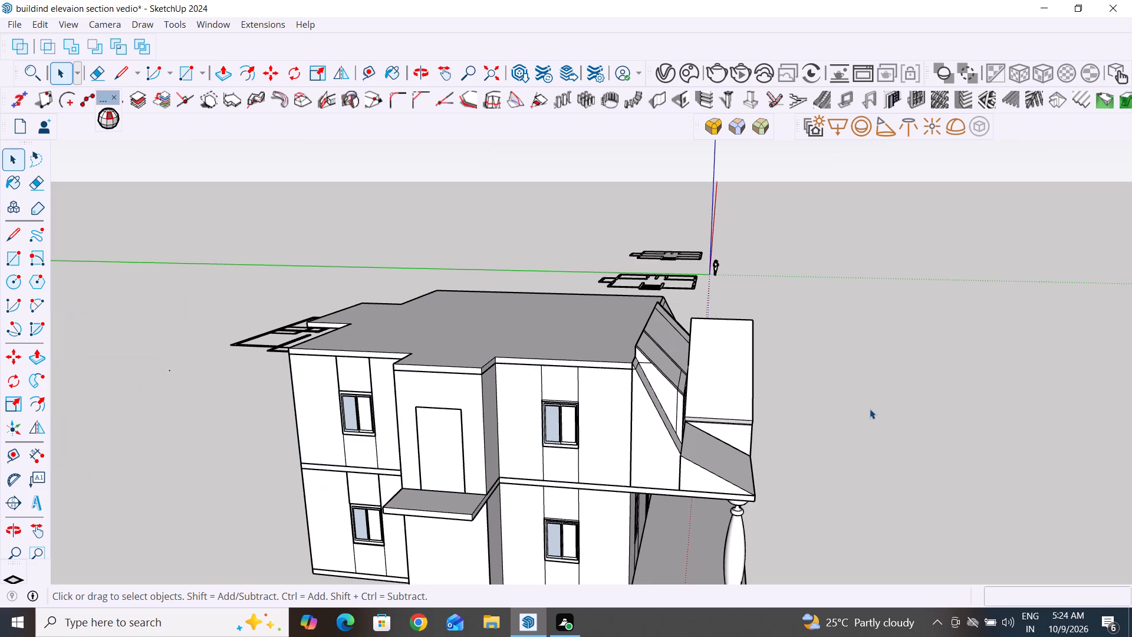
# Push the door rectangle above the side bay's canopy 9' 5 7/16" into the building with Push/Pull.
pyautogui.moveTo(949, 480); pyautogui.dragTo(774, 527, button='middle')
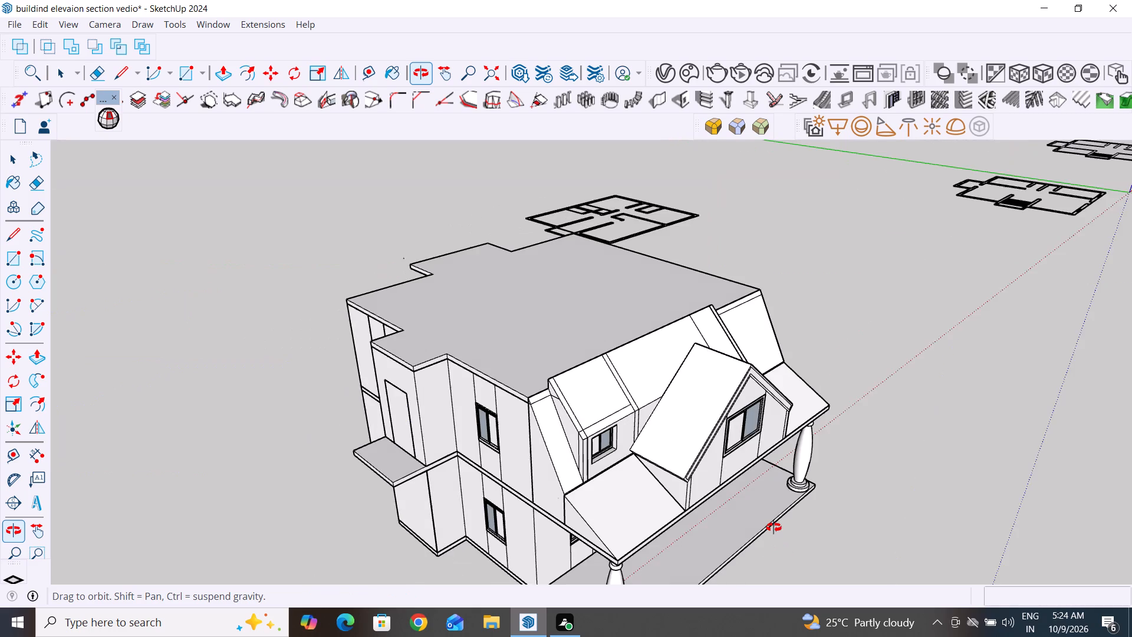
pyautogui.moveTo(774, 527); pyautogui.dragTo(764, 463, button='middle')
pyautogui.click(38, 357)
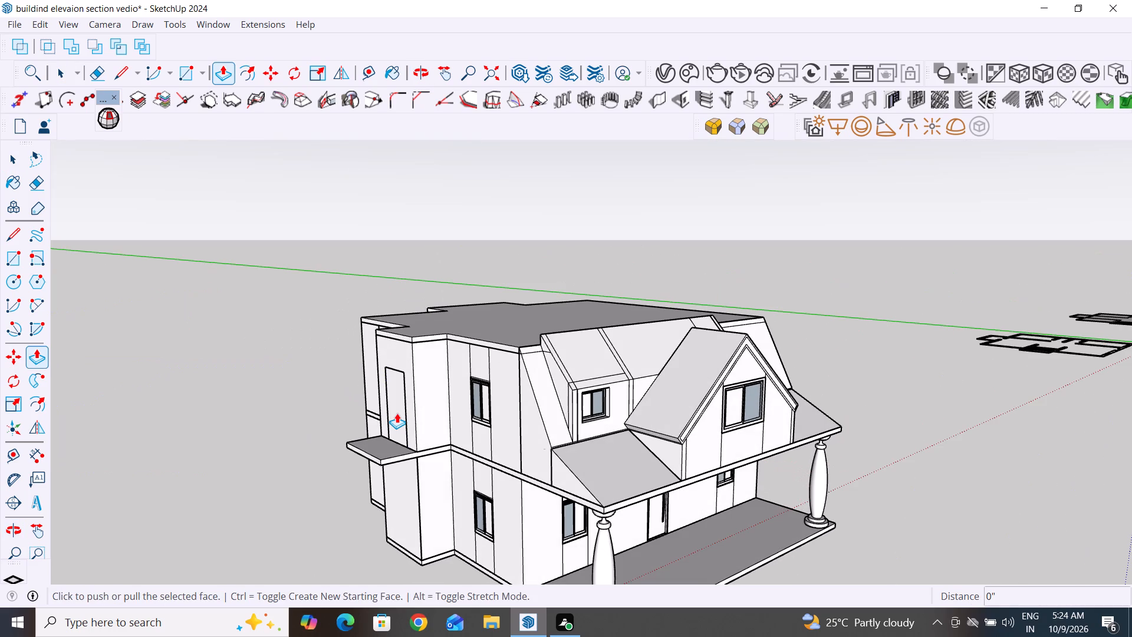
pyautogui.scroll(10, 397, 413)
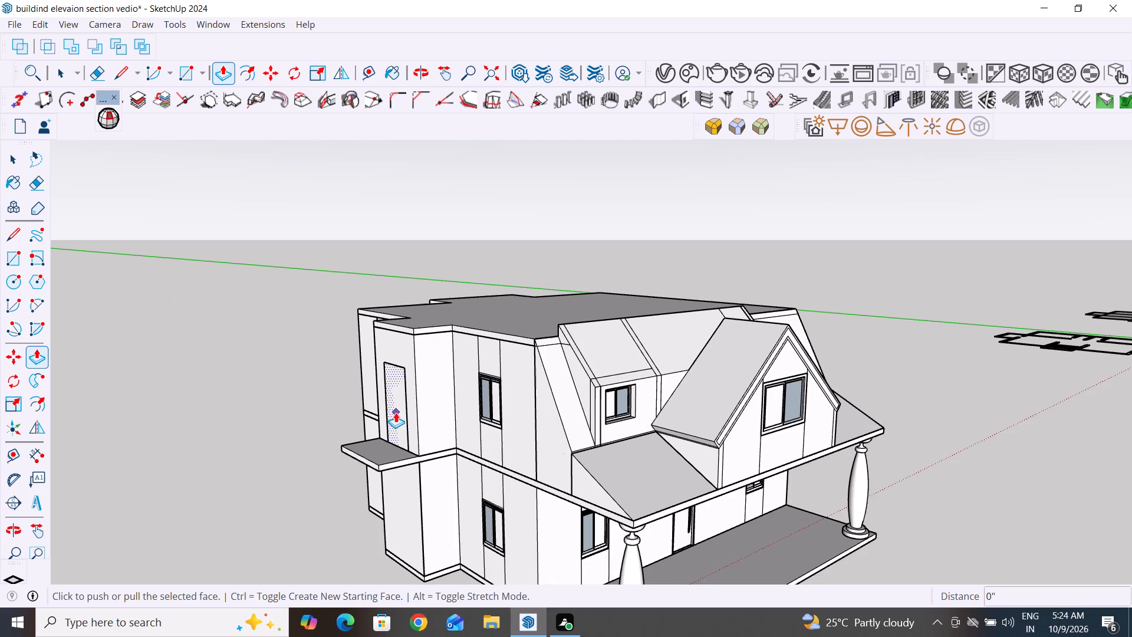
pyautogui.click(396, 412)
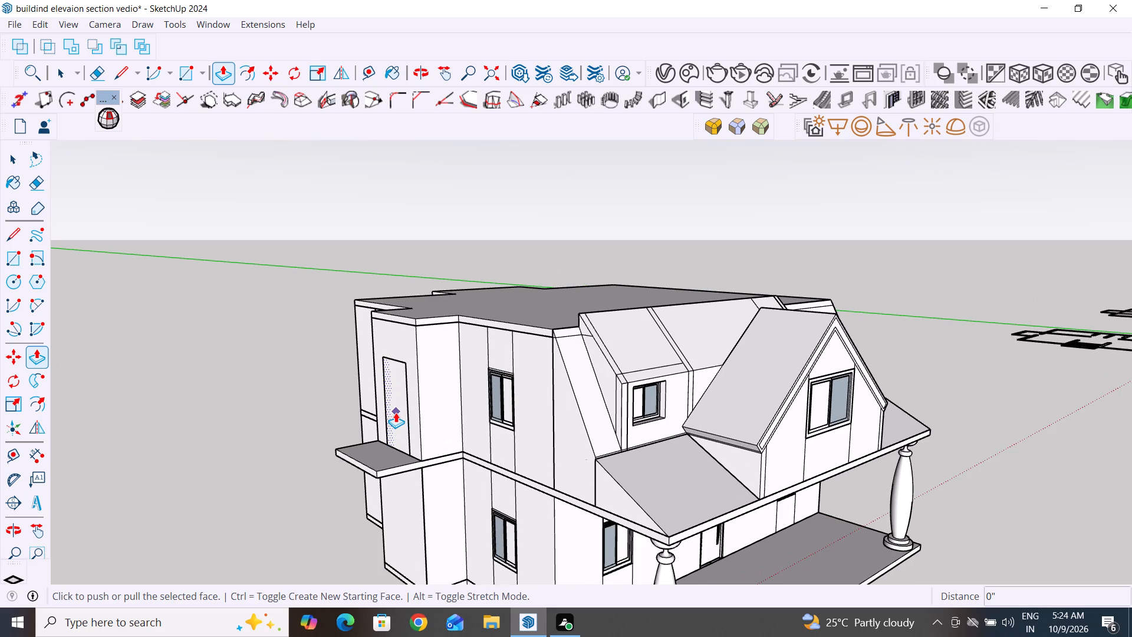
pyautogui.click(516, 467)
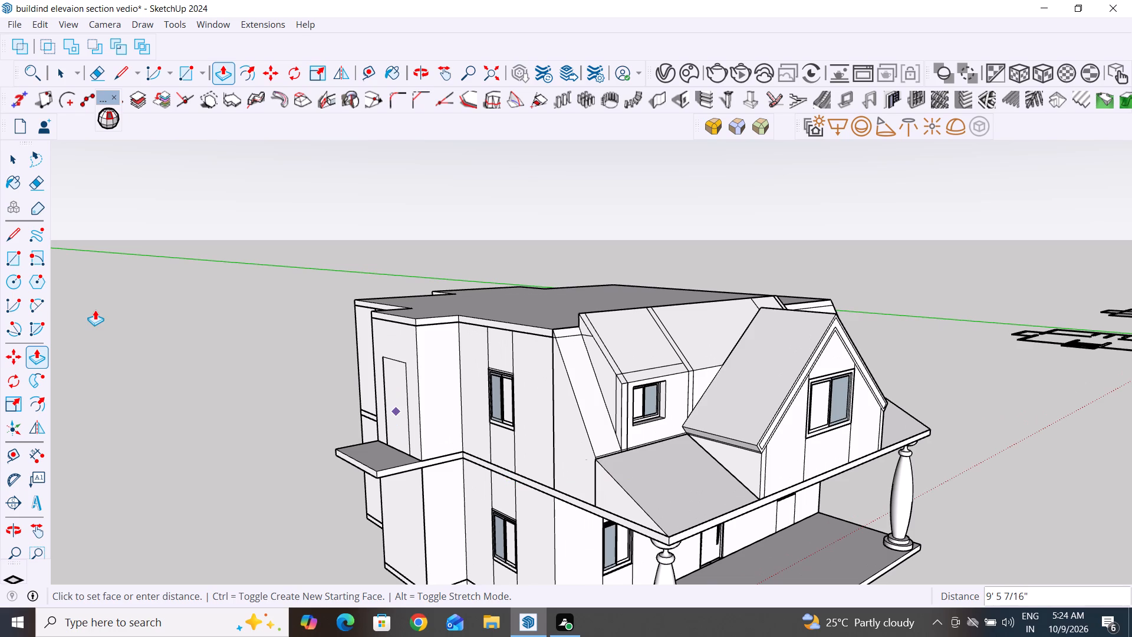
# Delete the face of the door rectangle on the bay wall.
pyautogui.click(14, 157)
pyautogui.click(394, 396)
pyautogui.press('Delete')
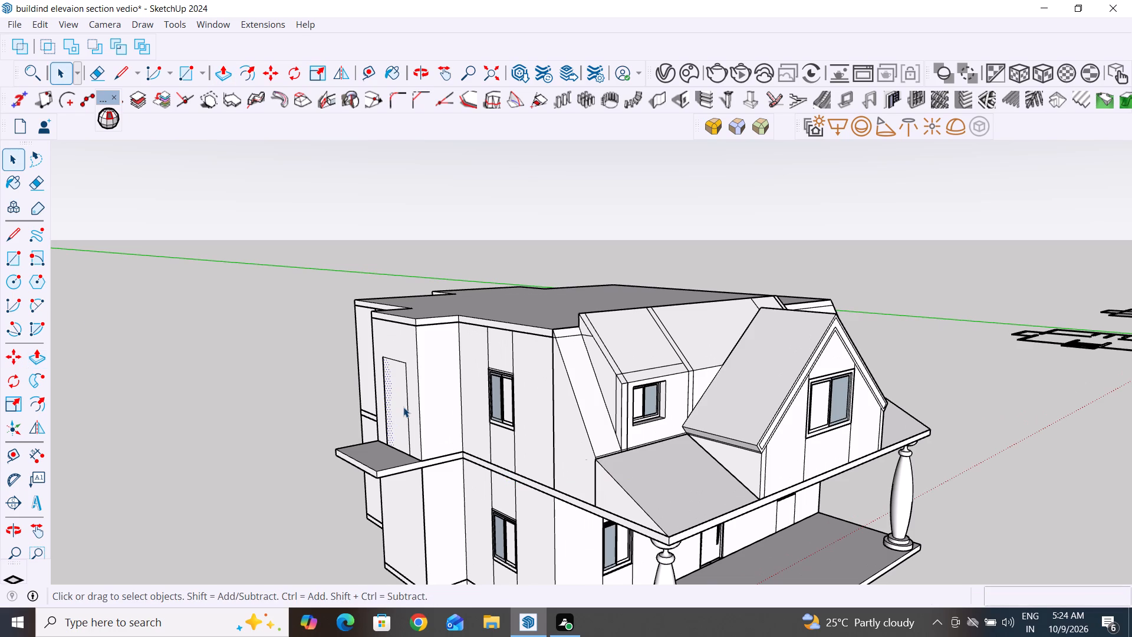
# Explode the upper-storey wall group behind the door rectangle and clear the selection.
pyautogui.moveTo(315, 442); pyautogui.dragTo(436, 461, button='middle')
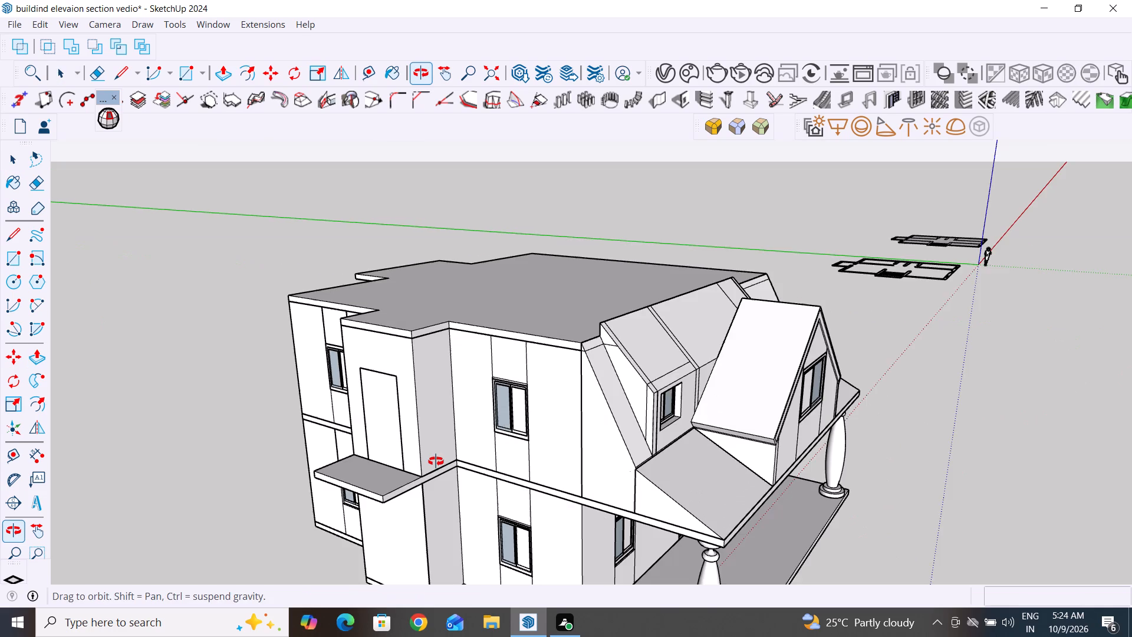
pyautogui.moveTo(436, 461); pyautogui.dragTo(436, 462, button='middle')
pyautogui.click(377, 446)
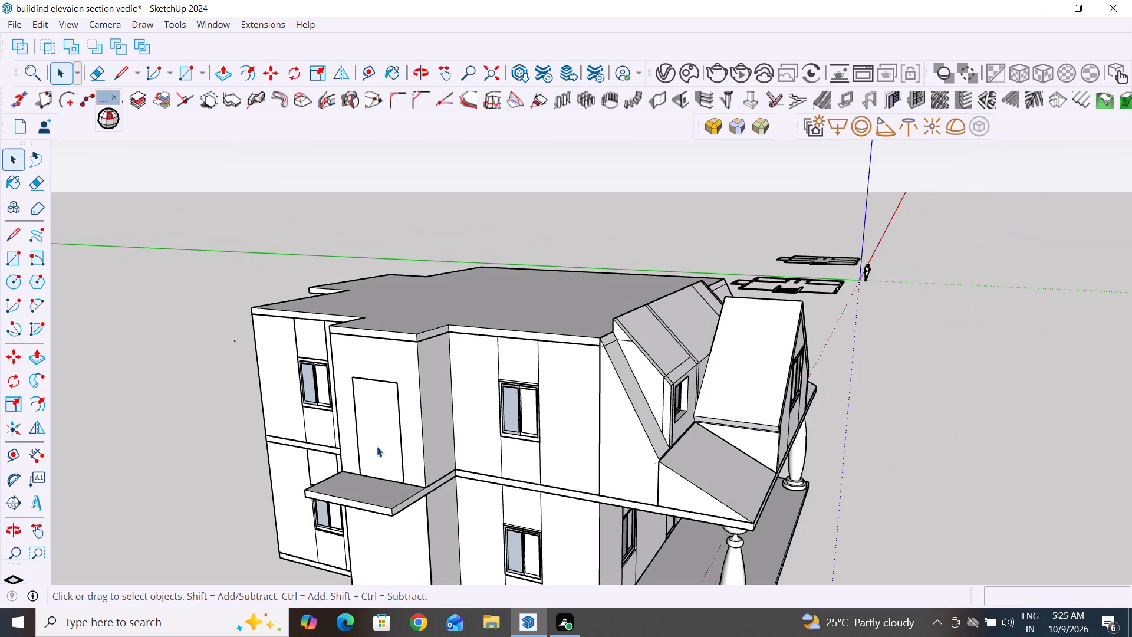
pyautogui.click(384, 406)
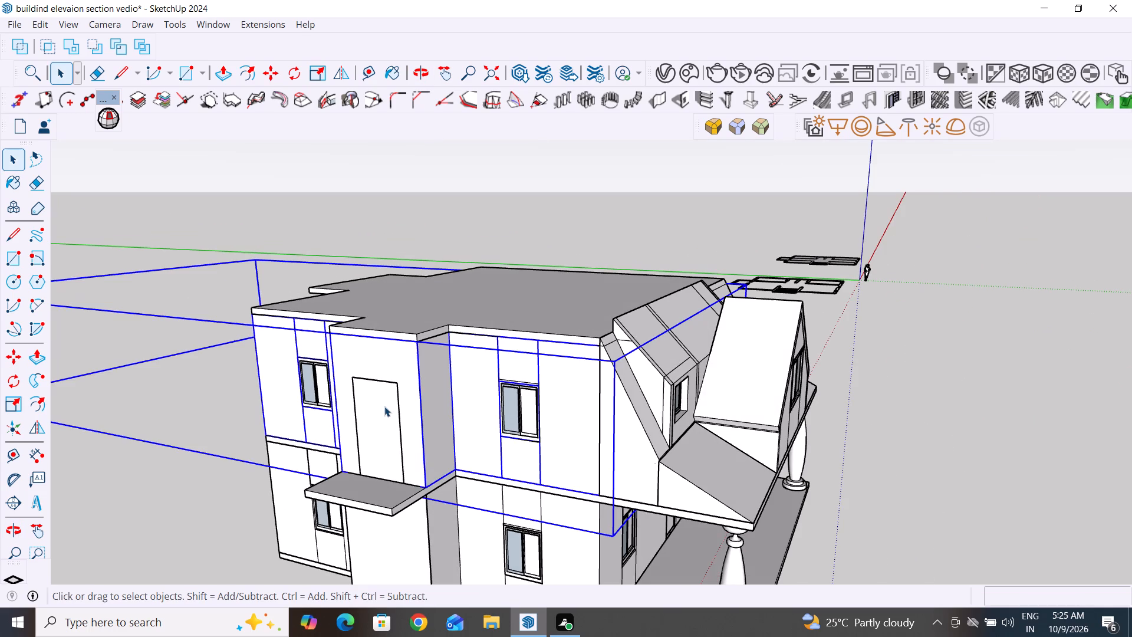
pyautogui.rightClick(384, 406)
pyautogui.rightClick(371, 419)
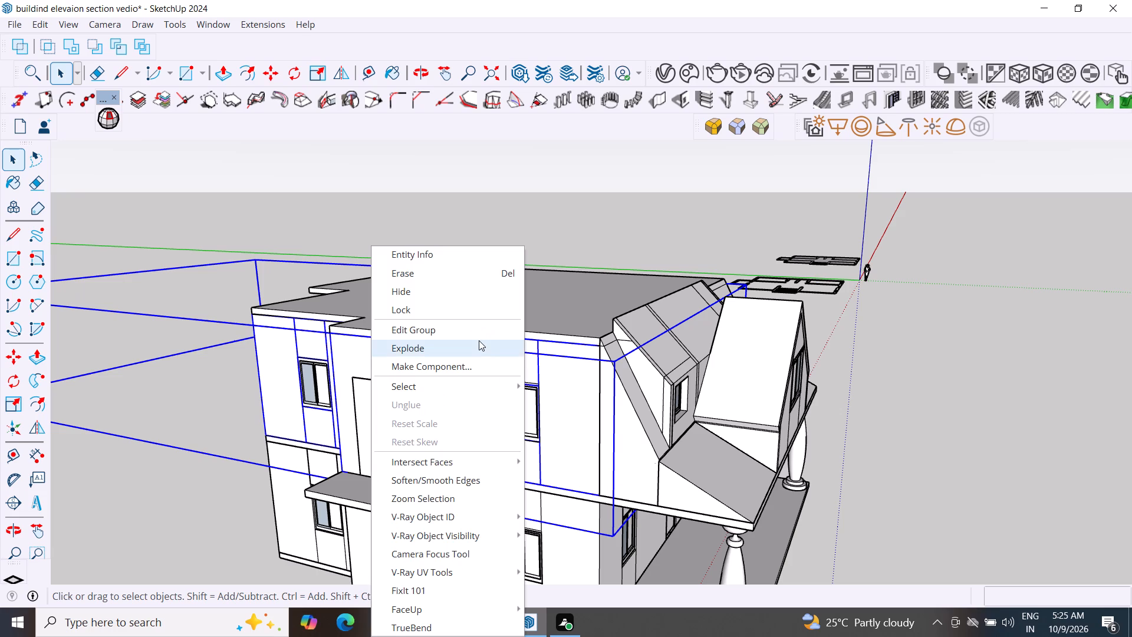
pyautogui.click(427, 353)
pyautogui.click(387, 420)
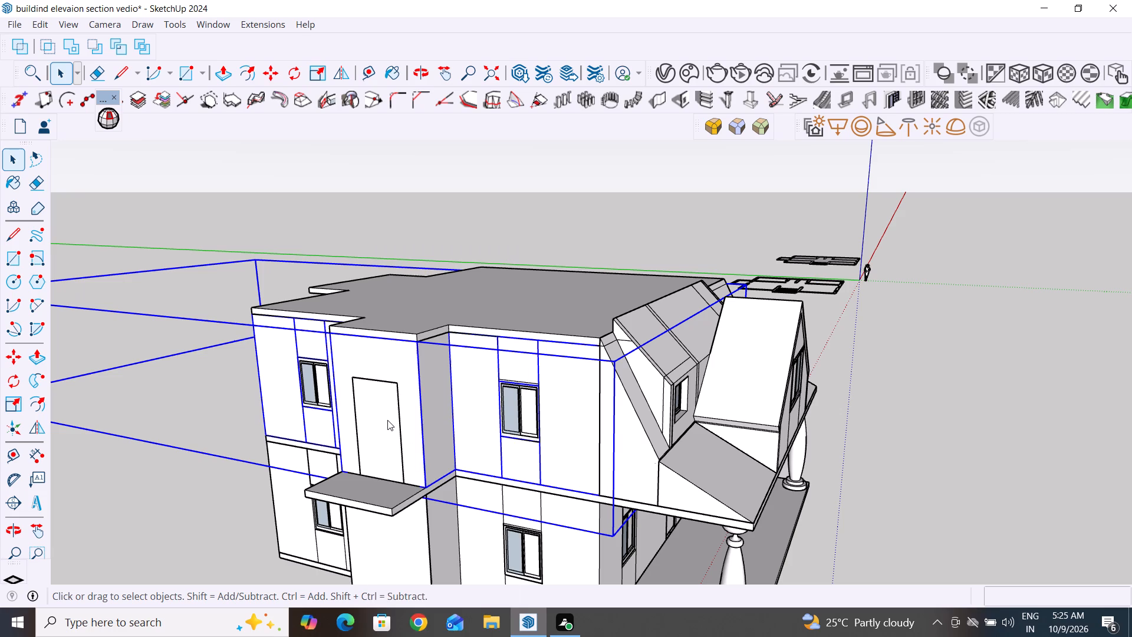
pyautogui.click(208, 412)
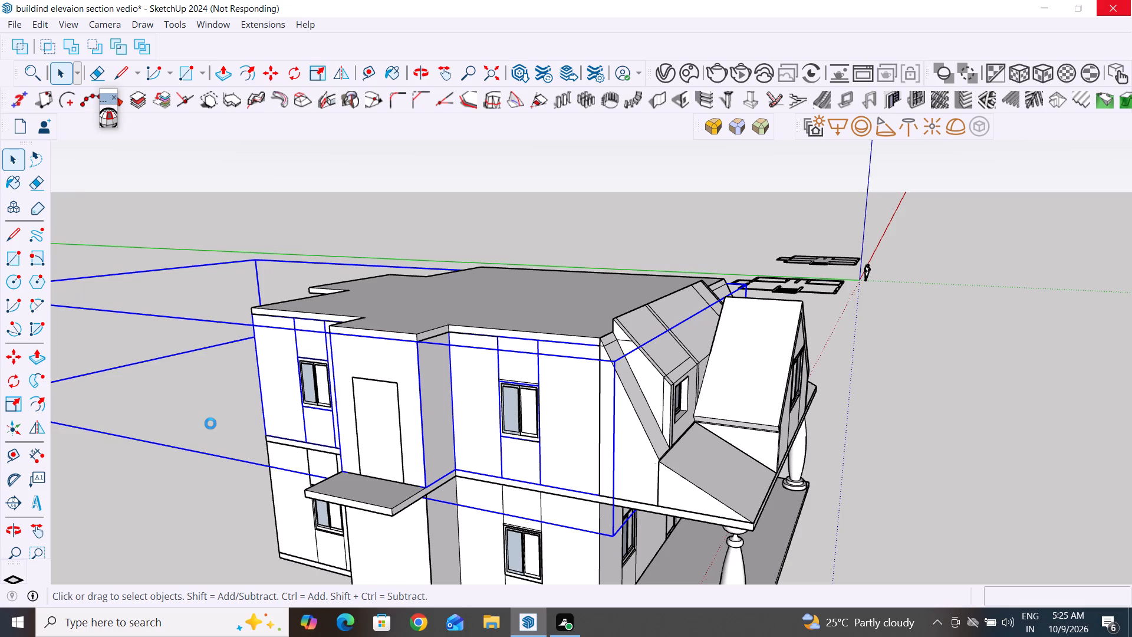
# Delete the remaining wall face inside the door rectangle to open the doorway above the canopy.
pyautogui.click(387, 425)
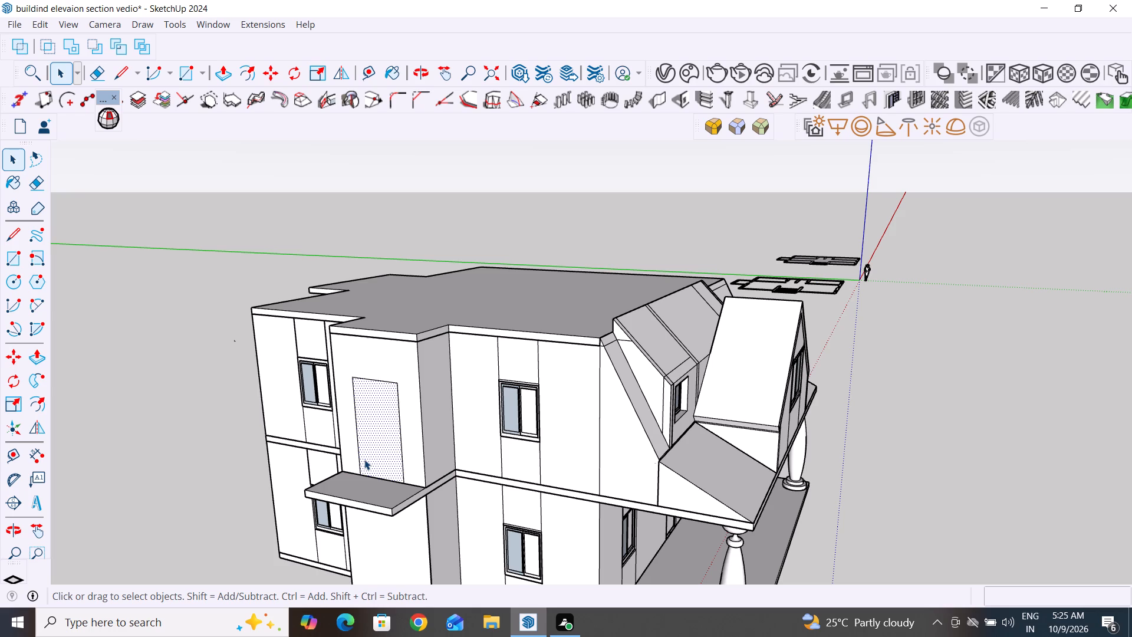
pyautogui.press('Delete')
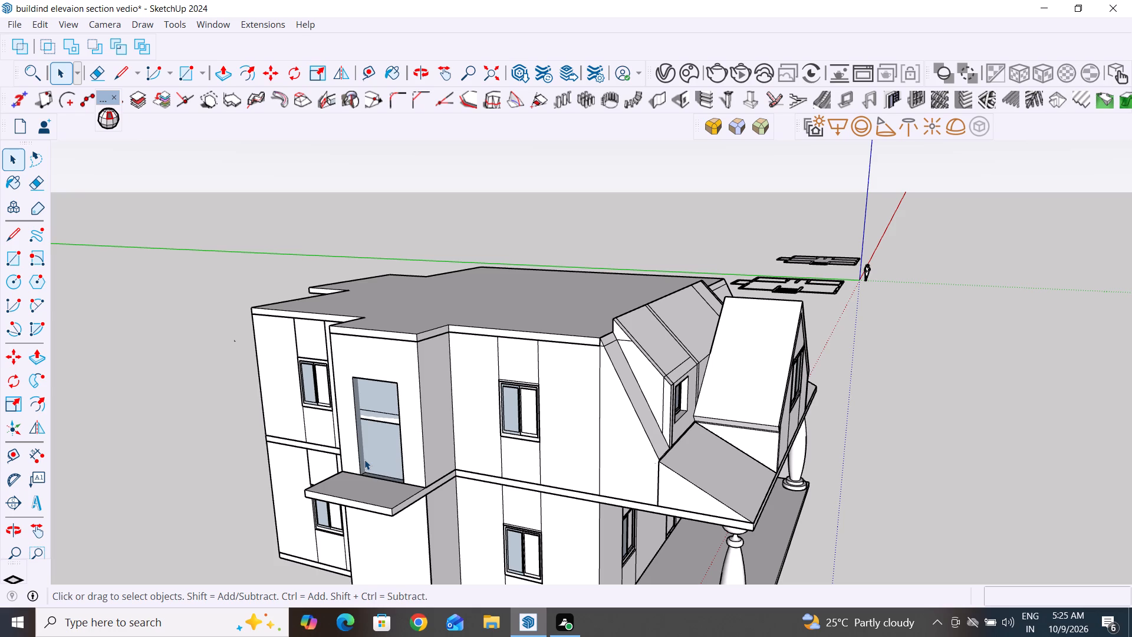
# Draw a 7' 1" vertical line down the doorway's inner jamb edge farthest from the porch, from top to bottom corner, and leave the Line tool.
pyautogui.scroll(3, 364, 459)
pyautogui.moveTo(347, 354); pyautogui.dragTo(340, 318, button='middle')
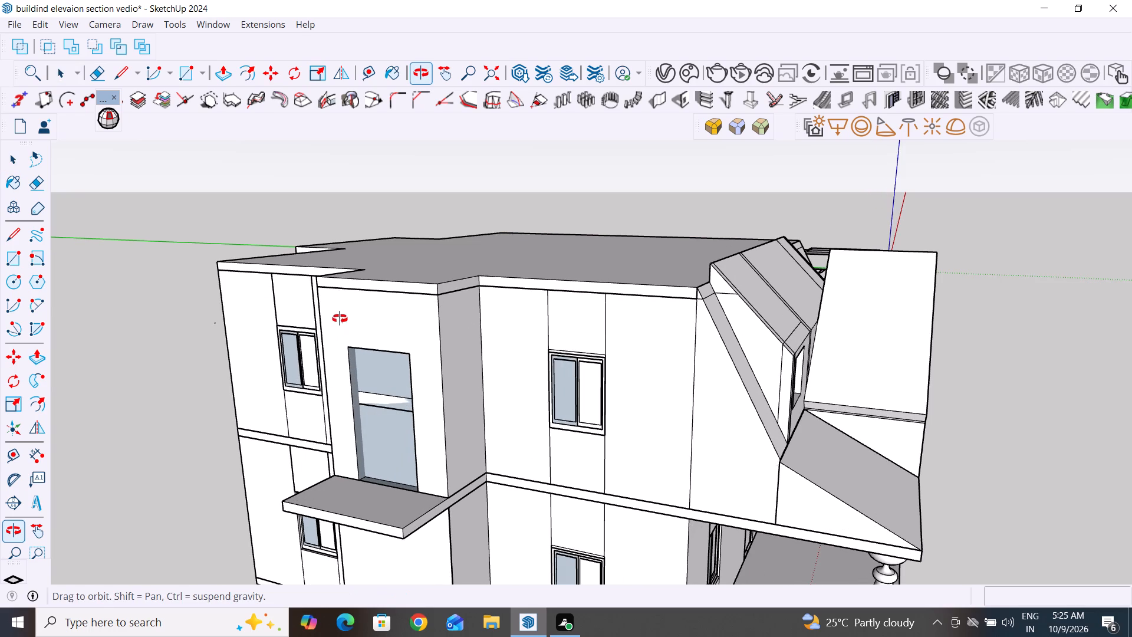
pyautogui.moveTo(340, 318); pyautogui.dragTo(343, 270, button='middle')
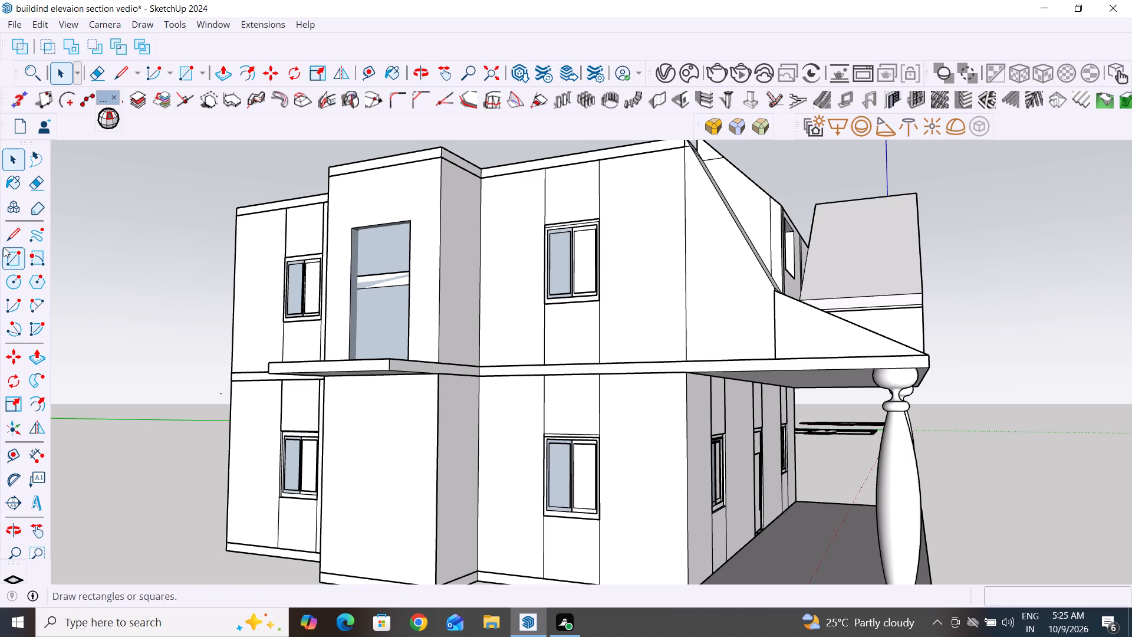
pyautogui.click(11, 231)
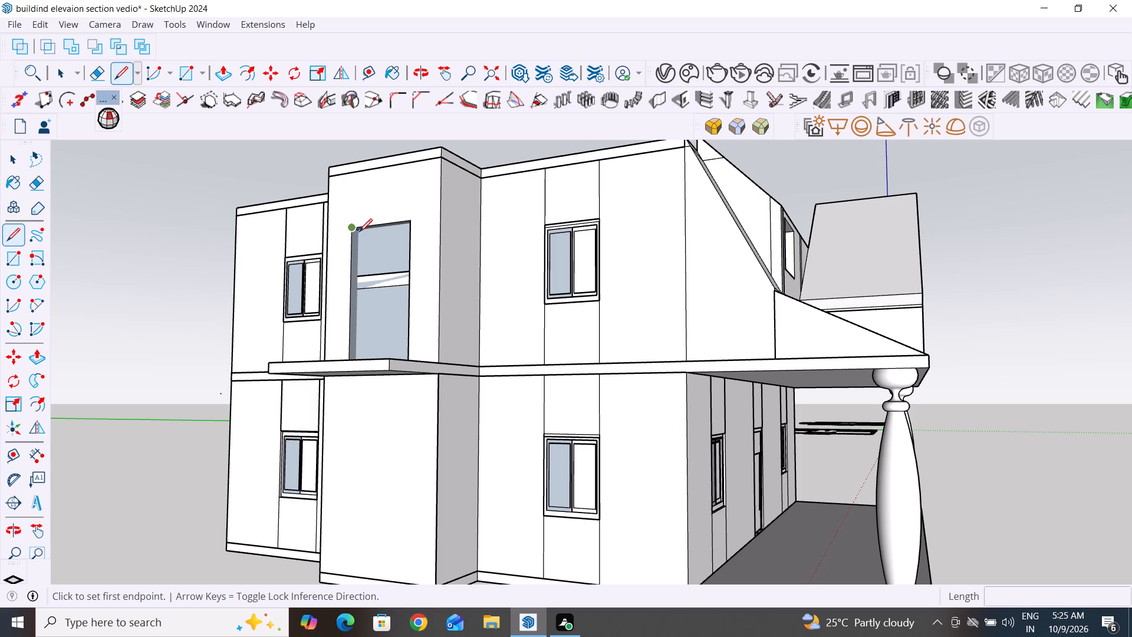
pyautogui.scroll(12, 351, 230)
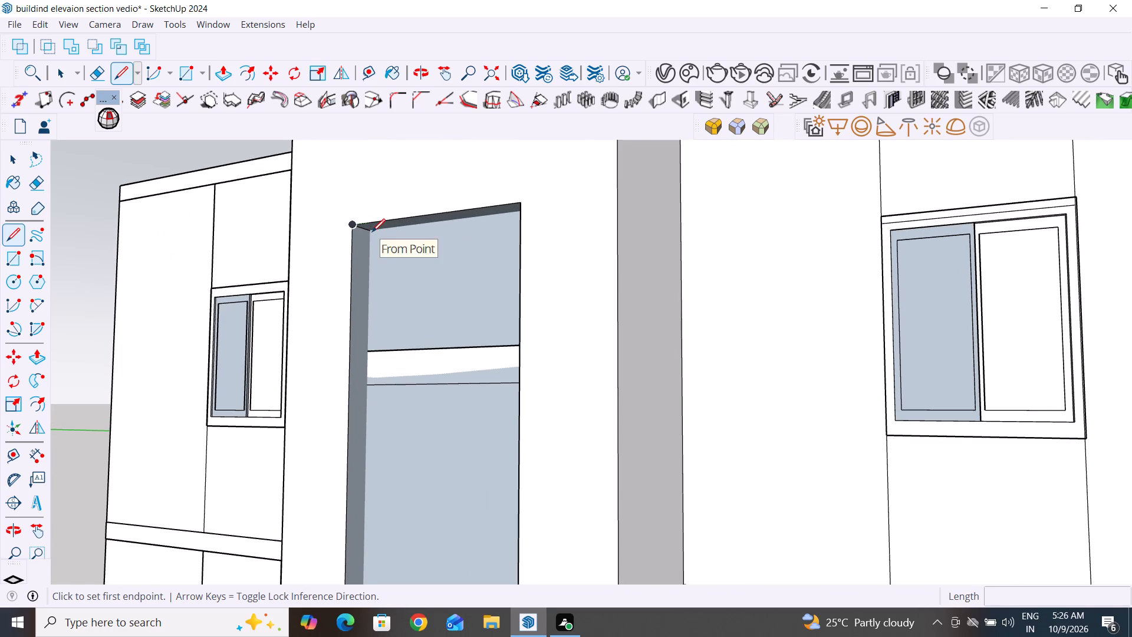
pyautogui.click(370, 231)
pyautogui.scroll(-5, 370, 373)
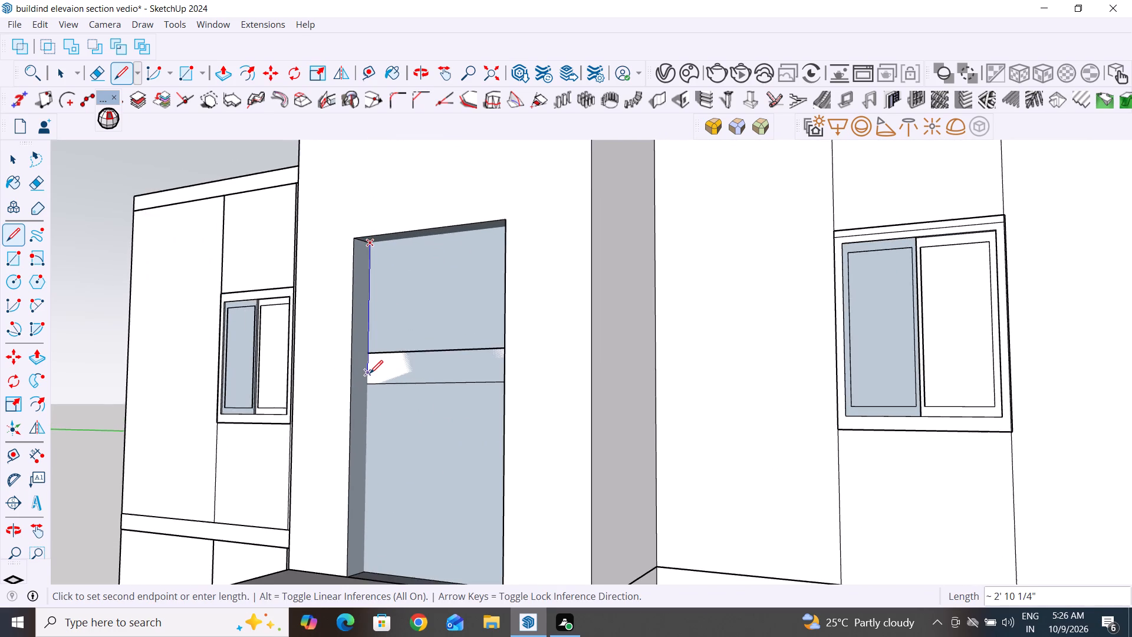
pyautogui.scroll(-4, 370, 373)
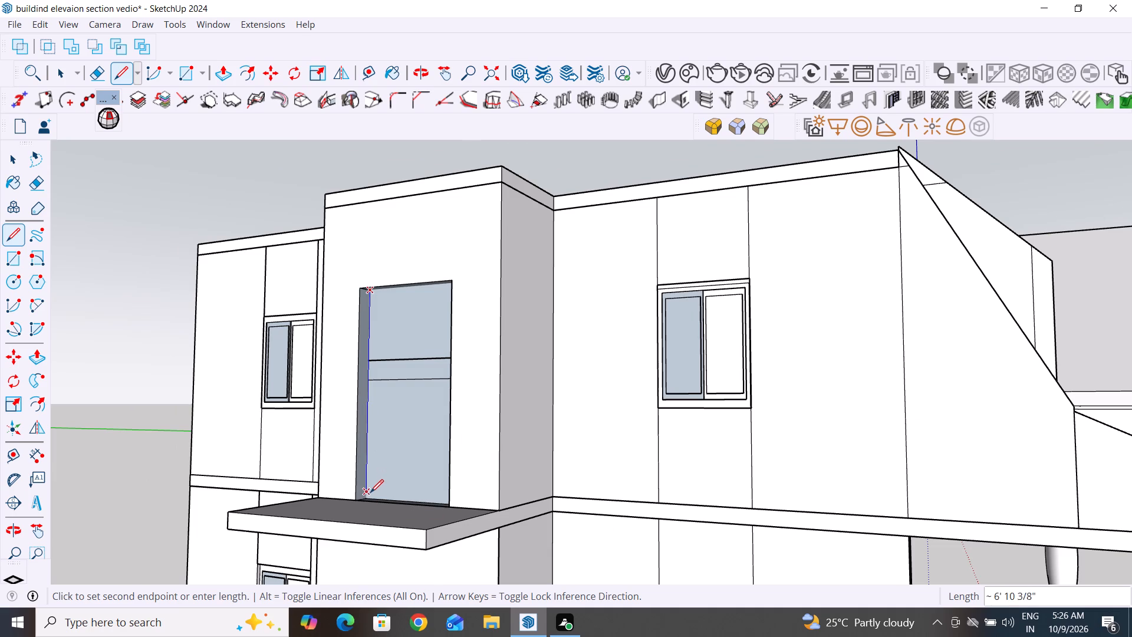
pyautogui.click(370, 496)
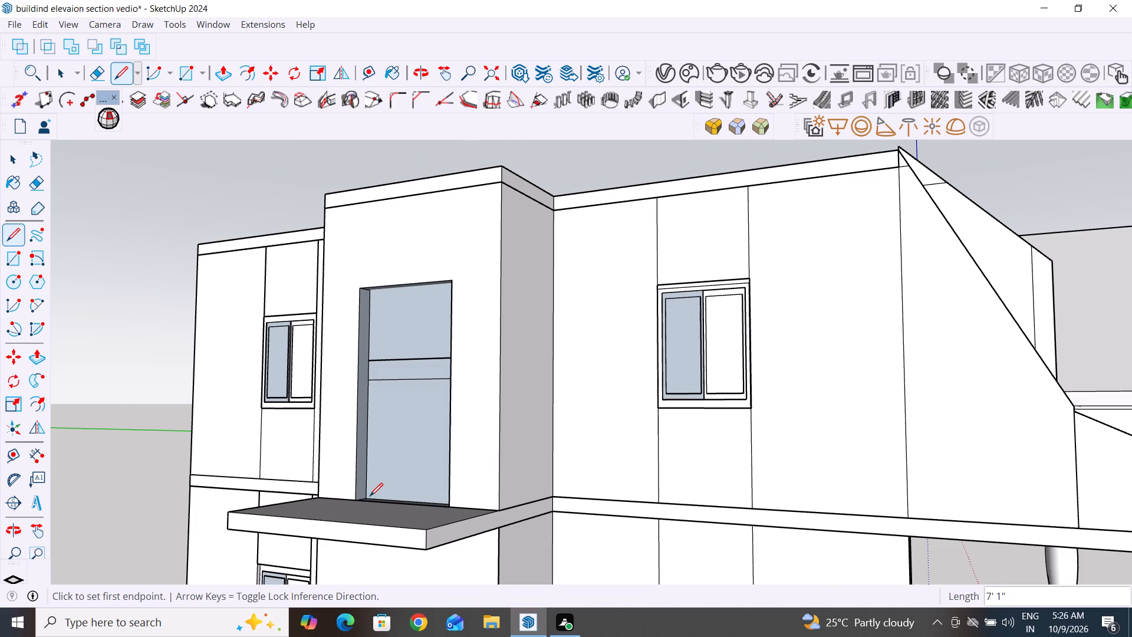
pyautogui.click(15, 156)
pyautogui.click(130, 215)
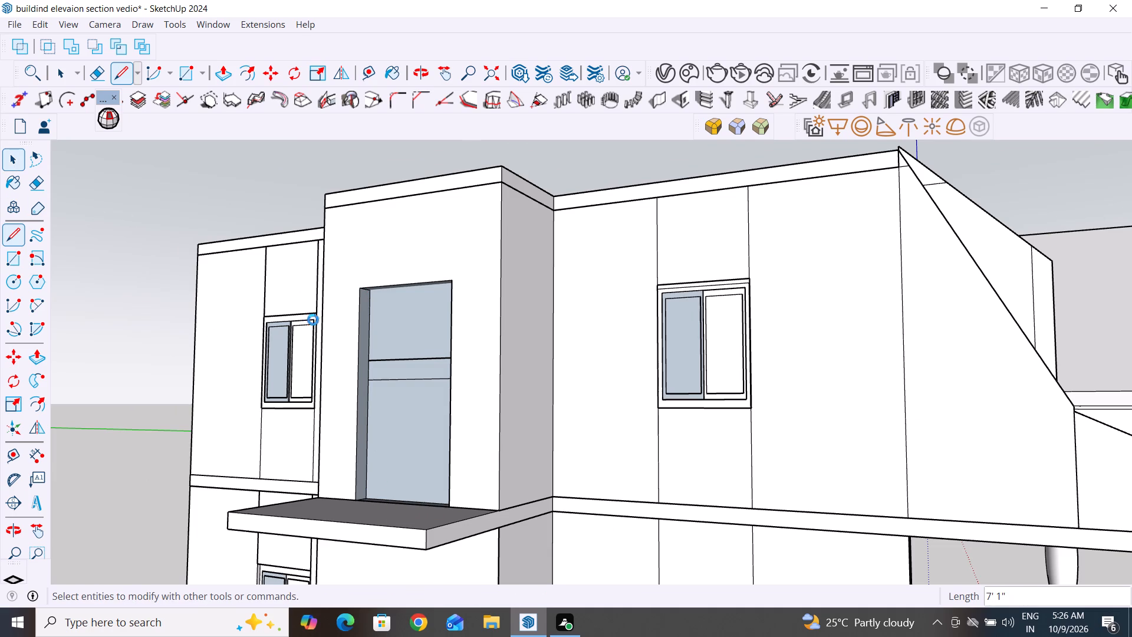
pyautogui.scroll(-2, 316, 327)
pyautogui.moveTo(334, 340); pyautogui.dragTo(446, 398, button='middle')
pyautogui.scroll(4, 427, 411)
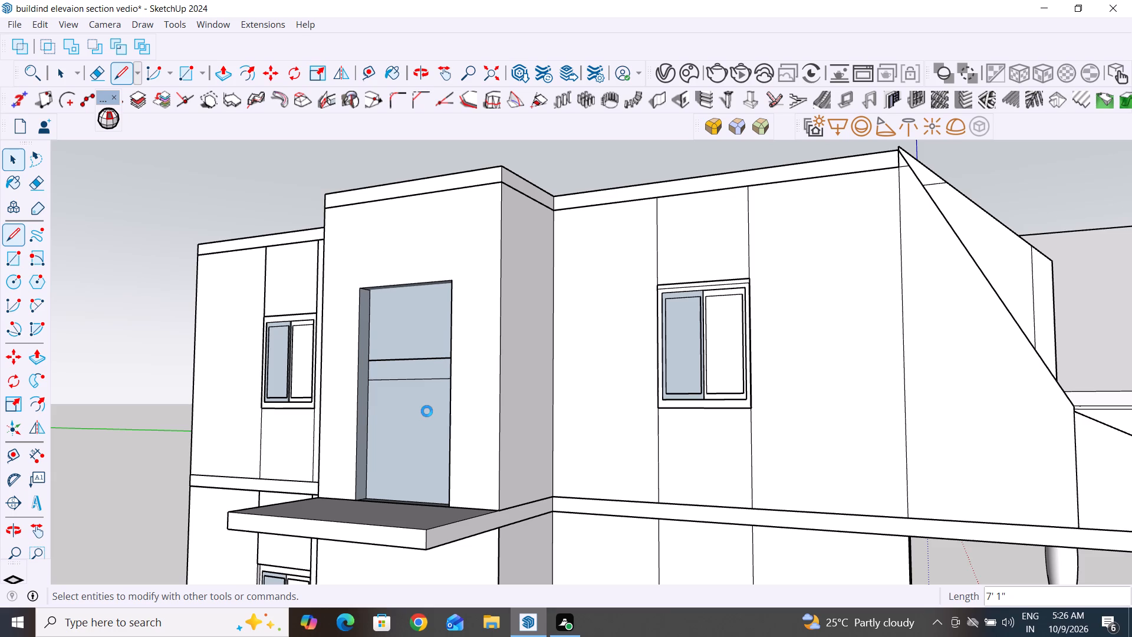
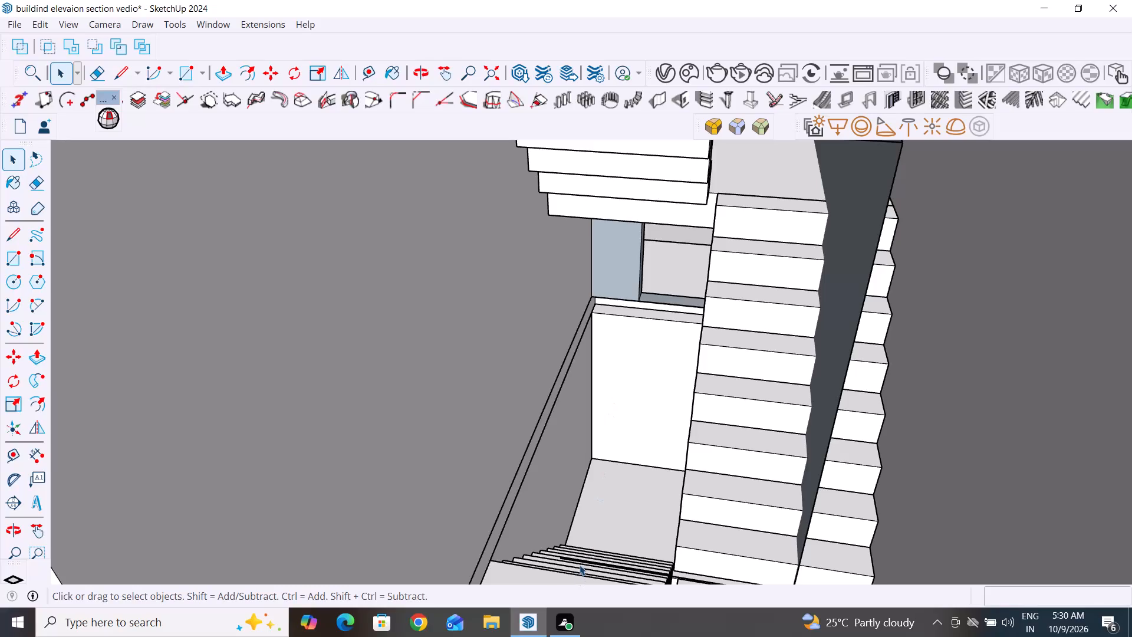
# Delete the stray horizontal line crossing the foot of the interior staircase.
pyautogui.scroll(3, 562, 582)
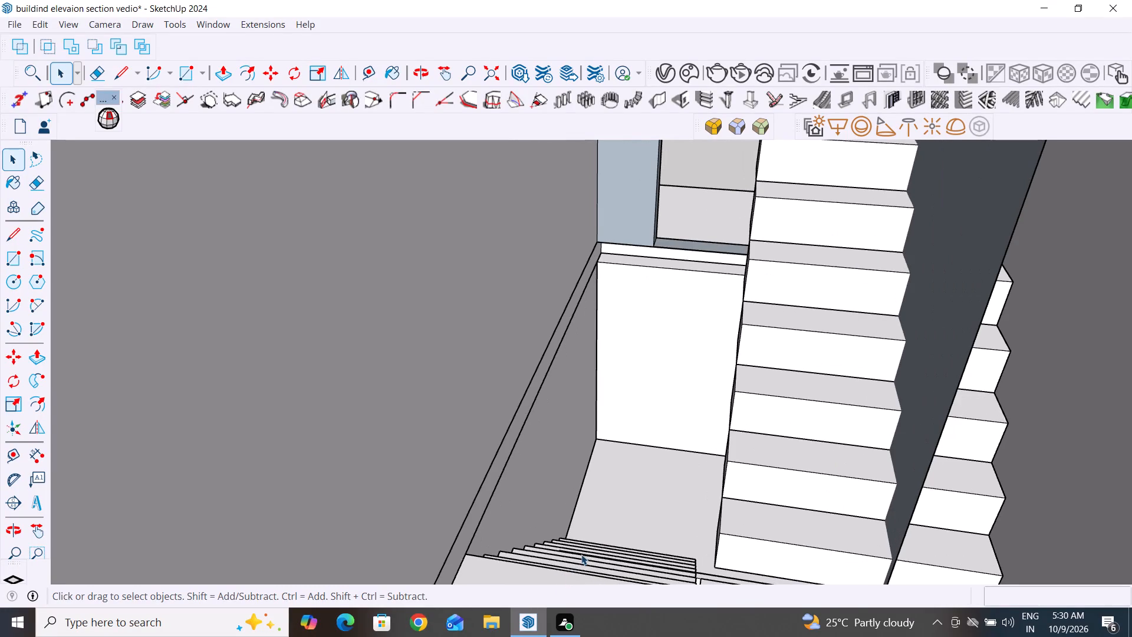
pyautogui.scroll(-4, 678, 469)
pyautogui.moveTo(683, 504); pyautogui.dragTo(631, 552, button='middle')
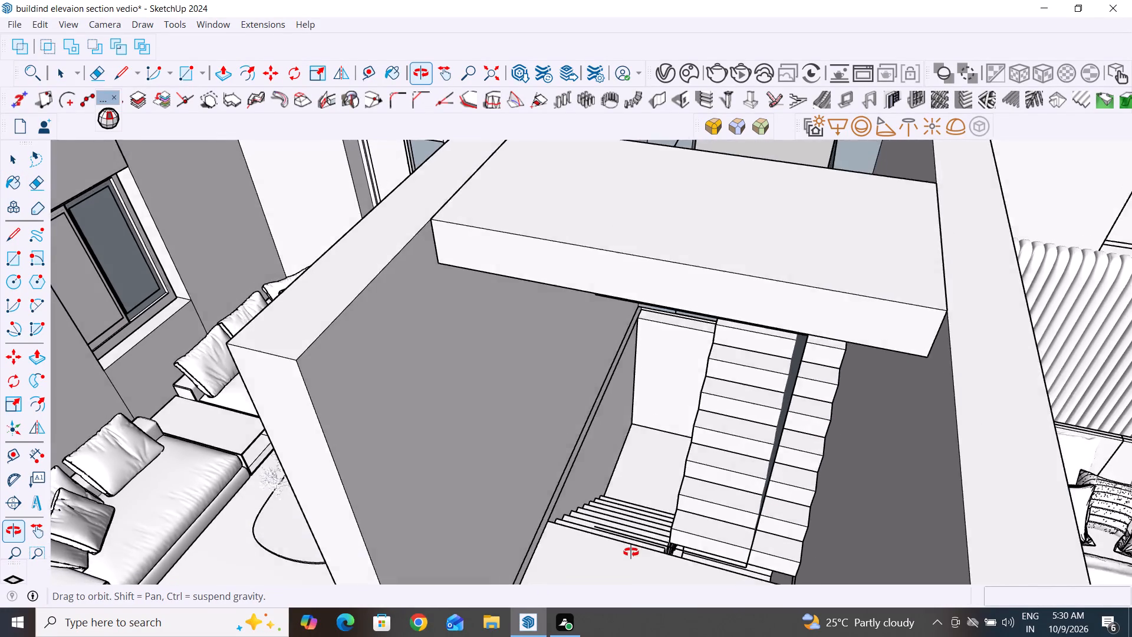
pyautogui.moveTo(631, 552); pyautogui.dragTo(661, 493, button='middle')
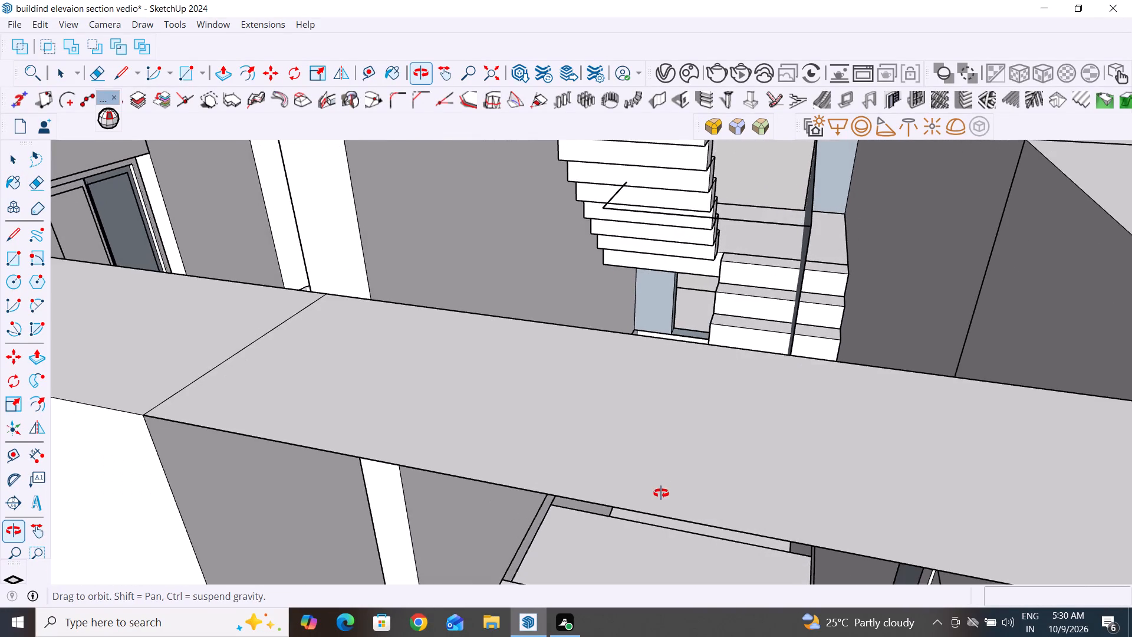
pyautogui.moveTo(661, 493); pyautogui.dragTo(661, 498, button='middle')
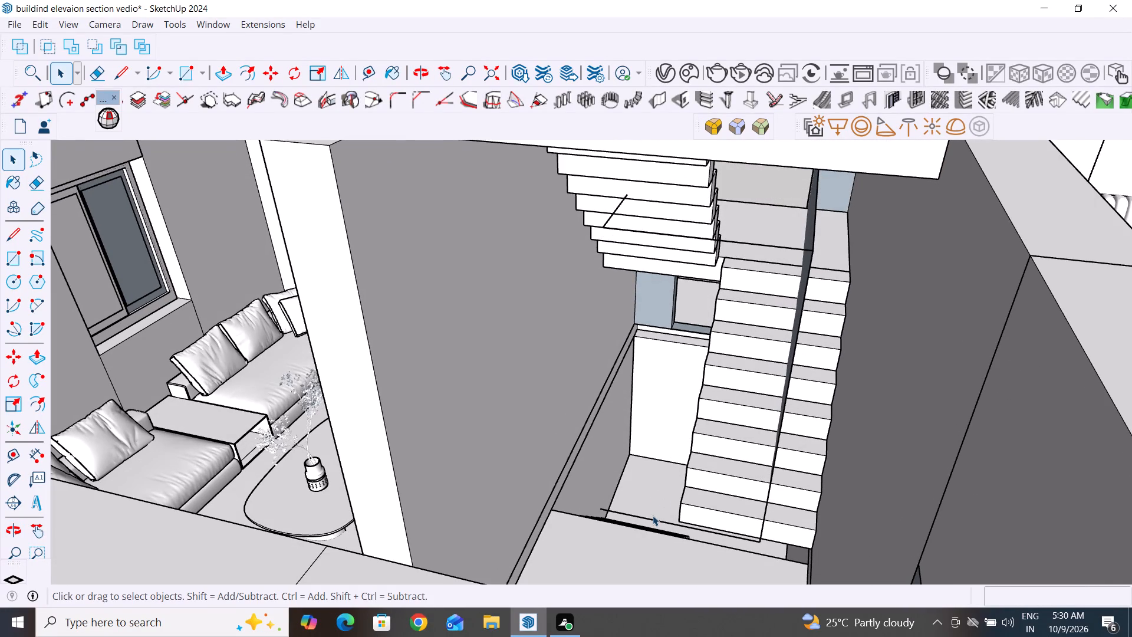
pyautogui.click(653, 518)
pyautogui.press('Delete')
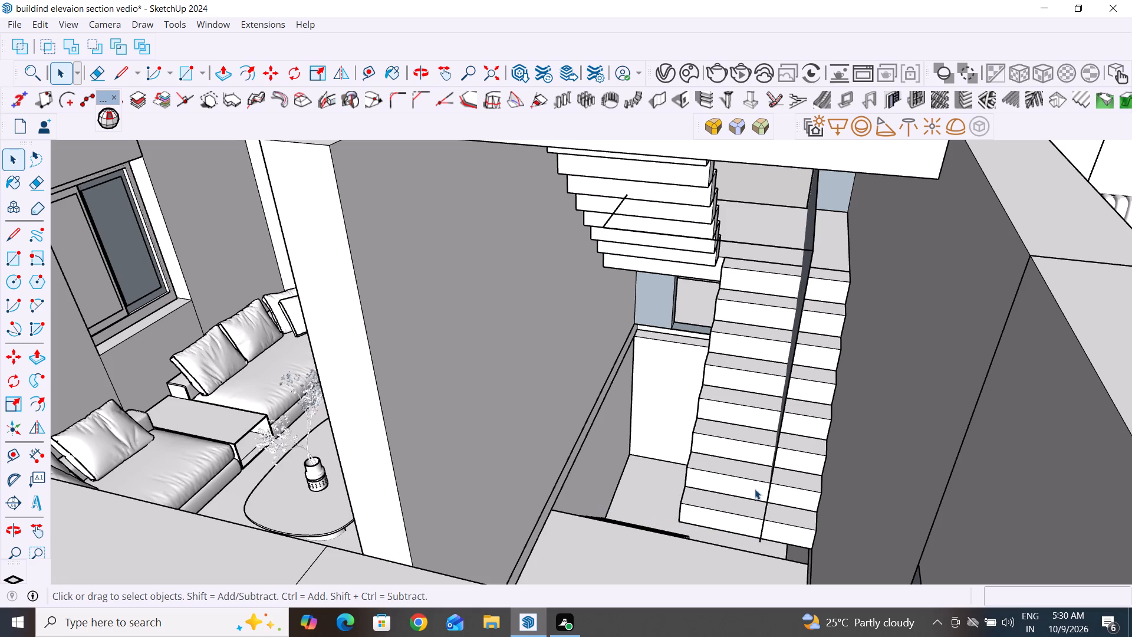
# Delete the dark vertical face standing between the two stair flights.
pyautogui.moveTo(756, 489); pyautogui.dragTo(833, 473, button='middle')
pyautogui.moveTo(830, 464); pyautogui.dragTo(845, 485, button='middle')
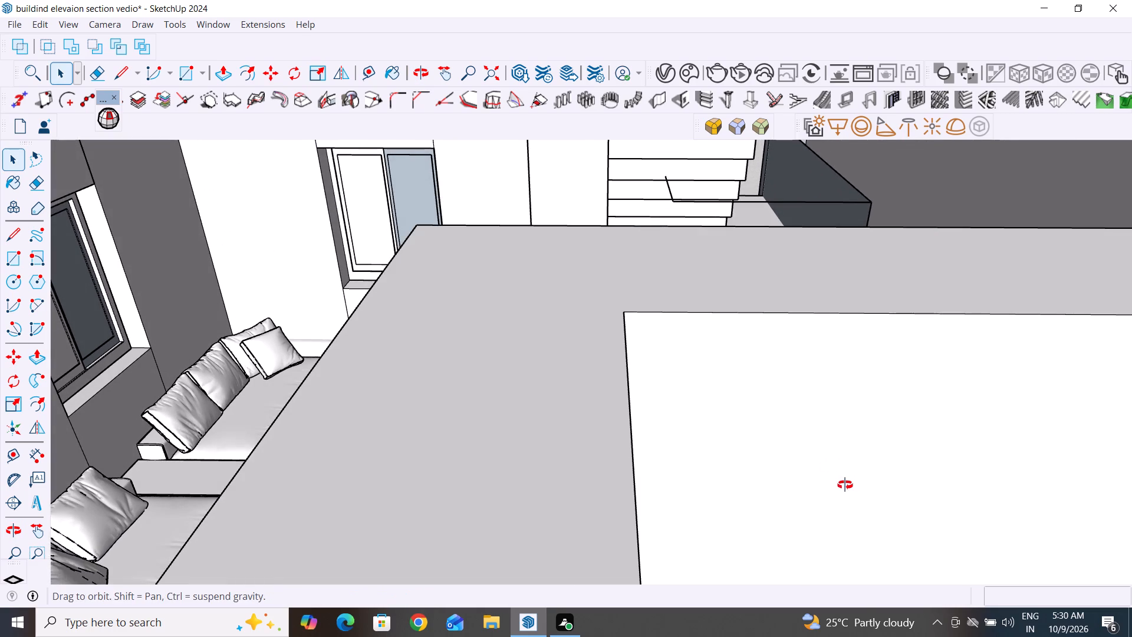
pyautogui.moveTo(845, 485); pyautogui.dragTo(860, 523, button='middle')
pyautogui.scroll(-6, 870, 542)
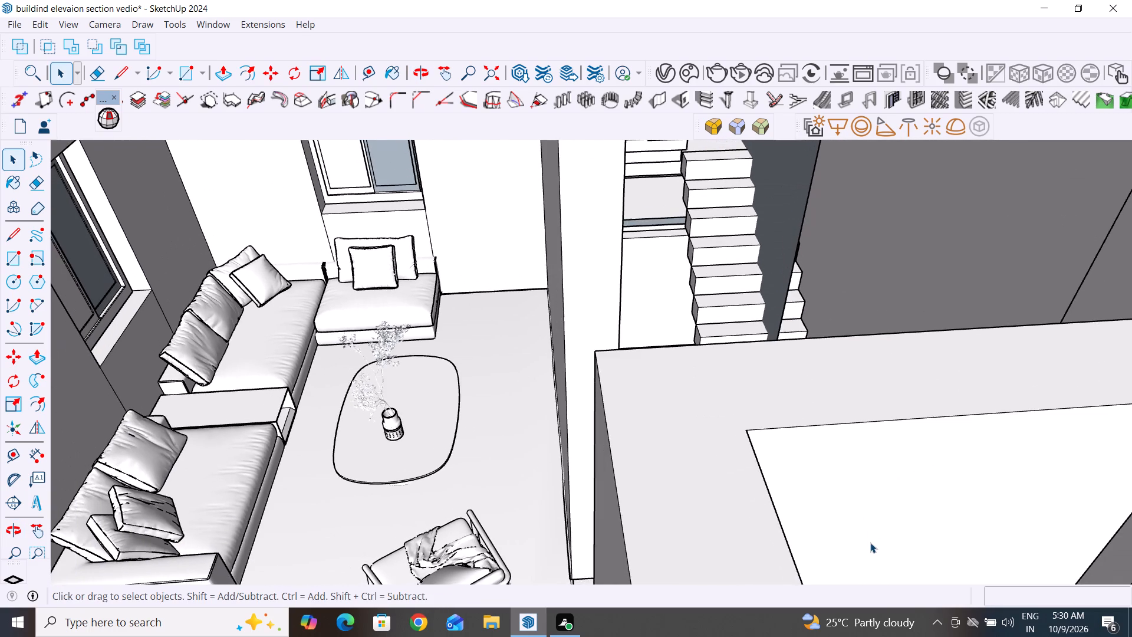
pyautogui.scroll(-3, 870, 542)
pyautogui.click(791, 222)
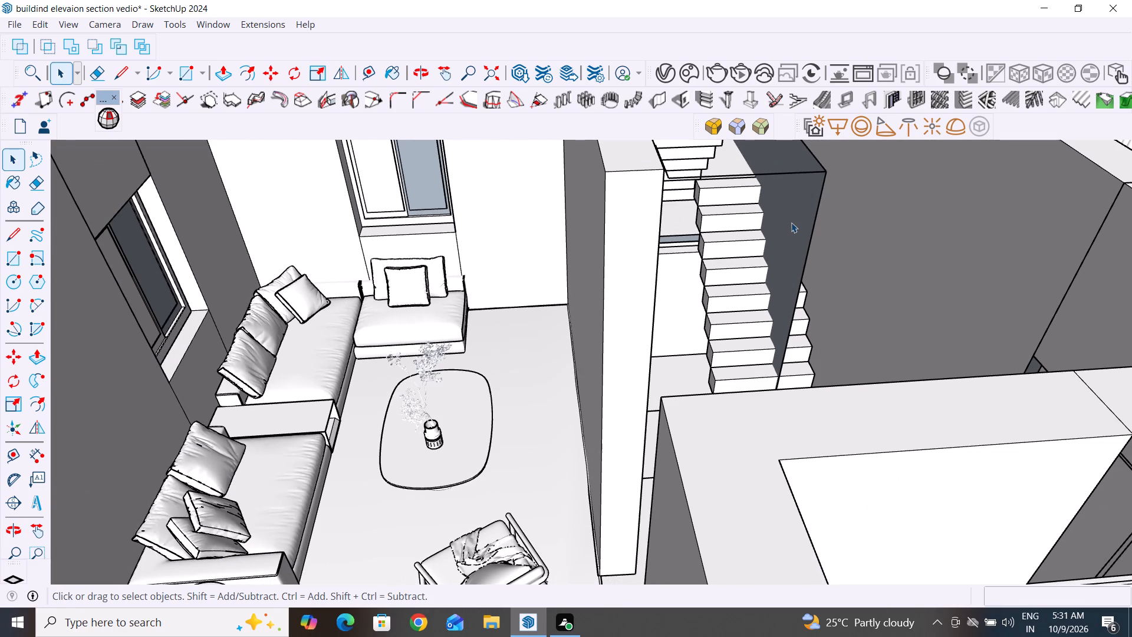
pyautogui.press('Delete')
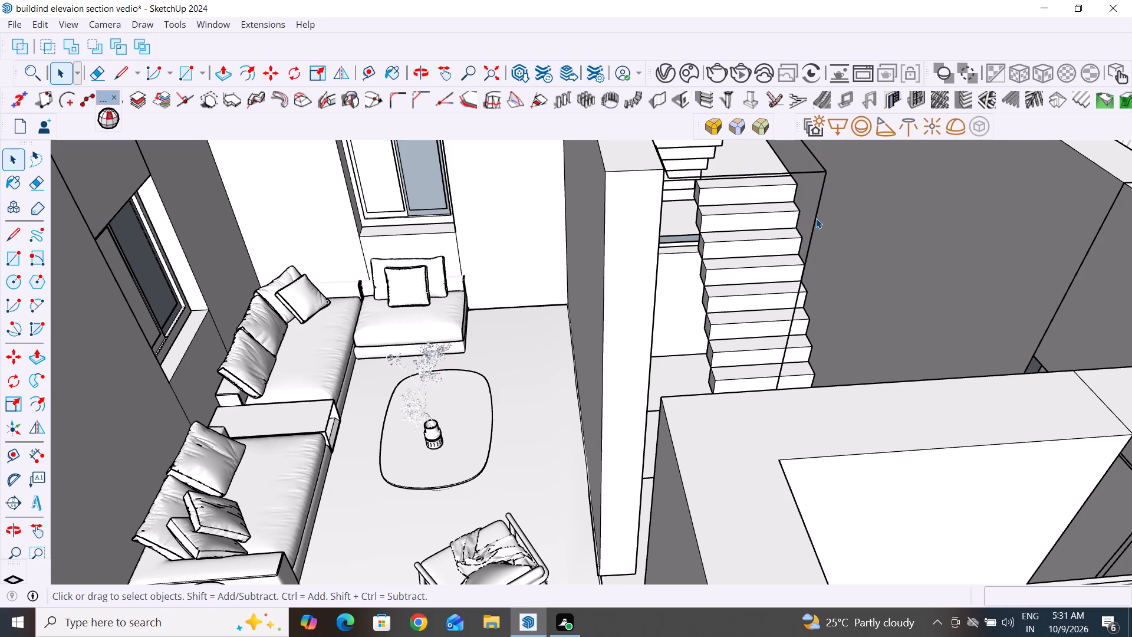
# Delete the leftover outline edges of the removed stair face, including the short loose line across the upper flight.
pyautogui.click(816, 218)
pyautogui.press('Delete')
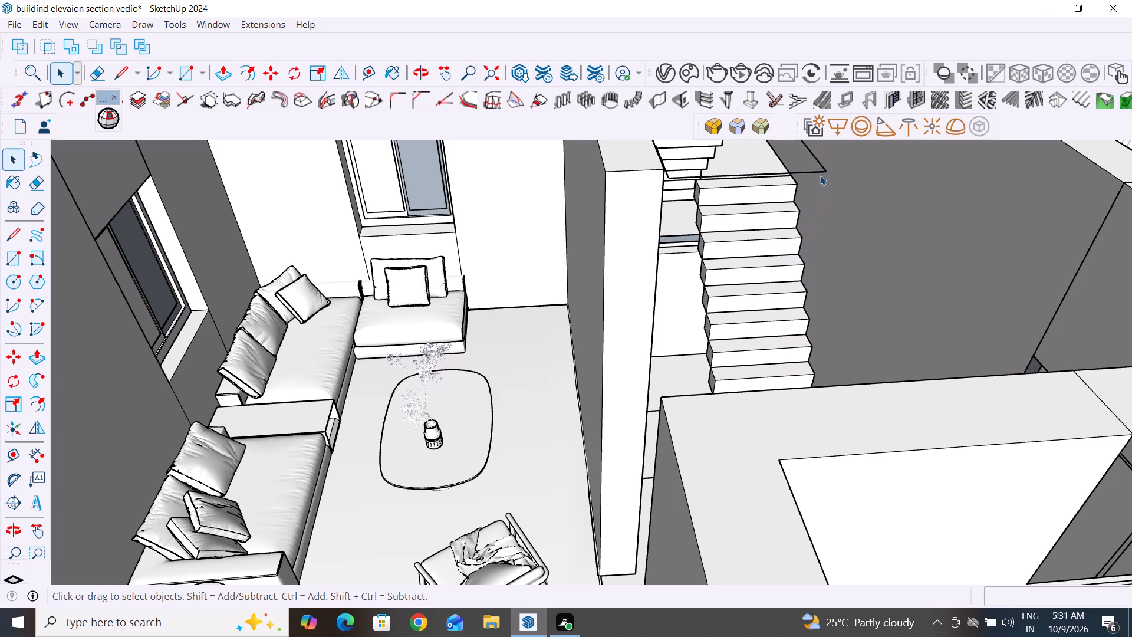
pyautogui.click(820, 174)
pyautogui.press('Delete')
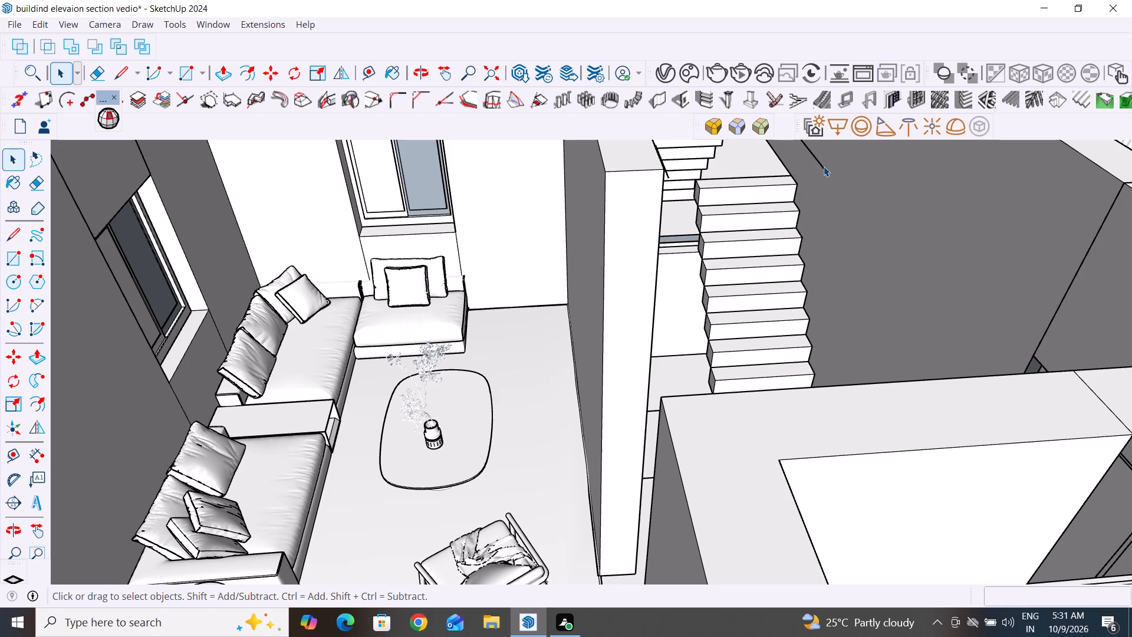
pyautogui.click(824, 166)
pyautogui.press('Delete')
pyautogui.moveTo(854, 248); pyautogui.dragTo(804, 264, button='middle')
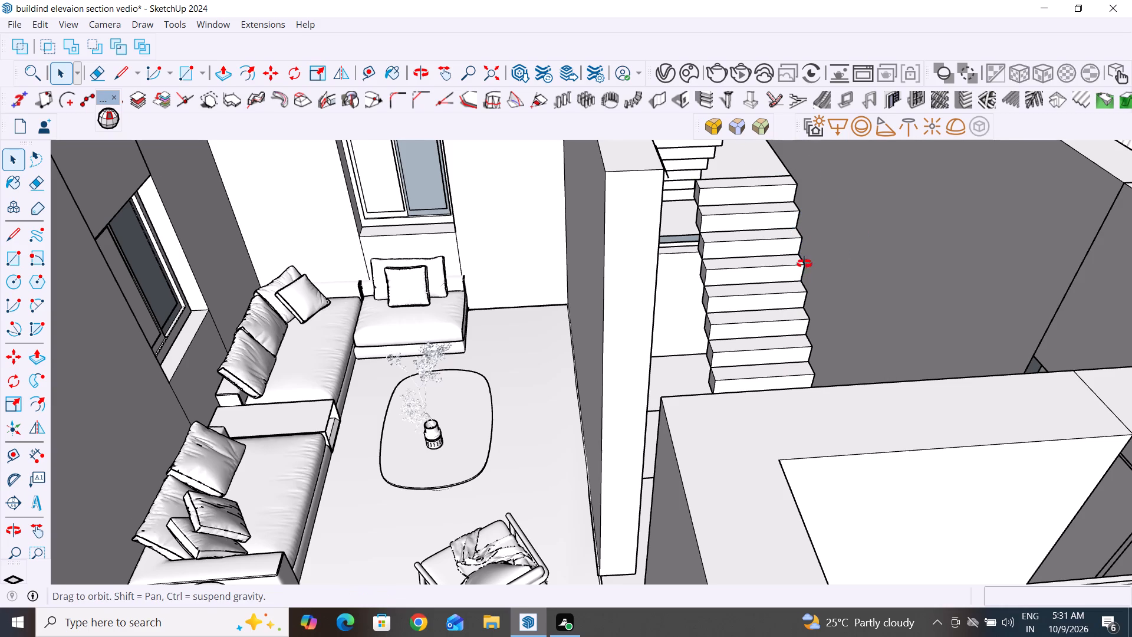
pyautogui.moveTo(804, 264); pyautogui.dragTo(767, 228, button='middle')
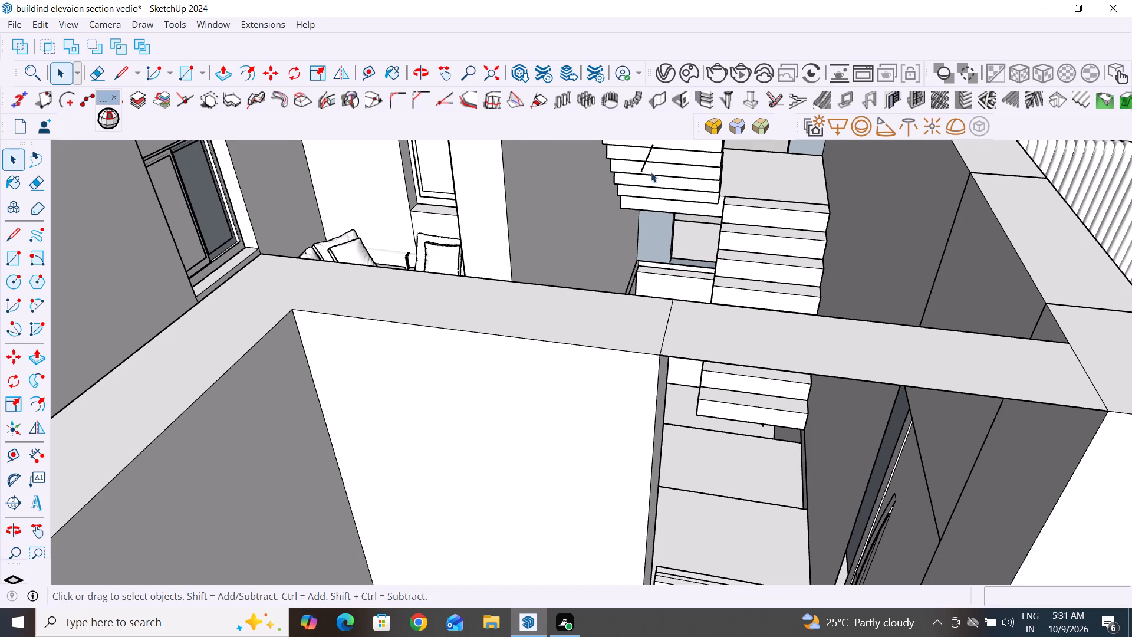
pyautogui.click(647, 155)
pyautogui.press('Delete')
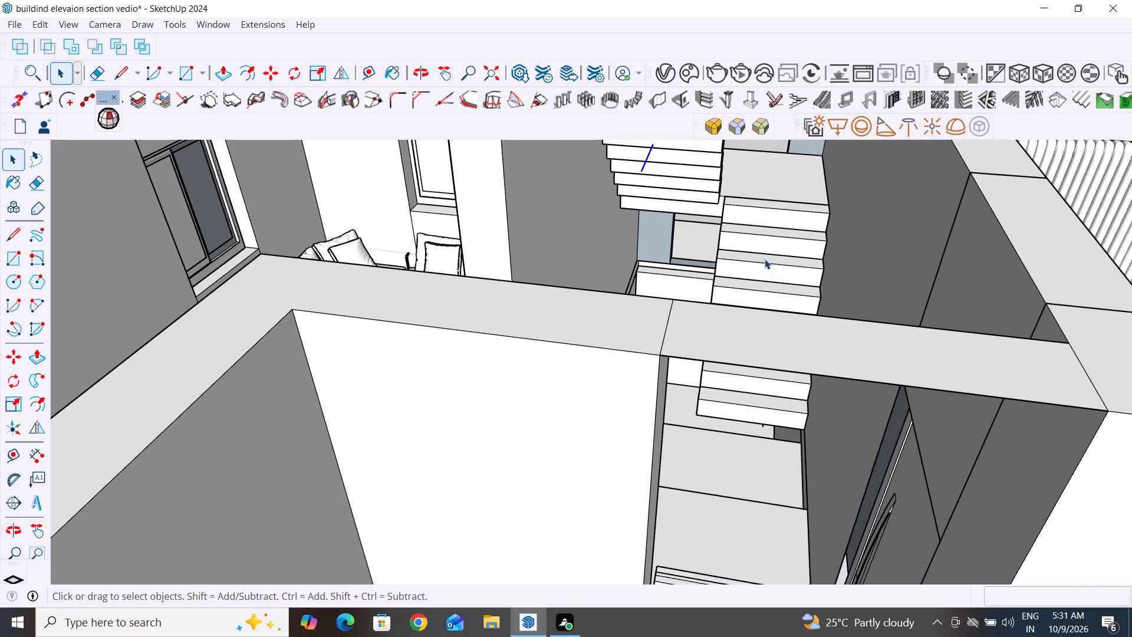
# Select the lower-storey stairwell group around the foot of the stairs and inspect it from several angles.
pyautogui.moveTo(801, 291); pyautogui.dragTo(783, 375, button='middle')
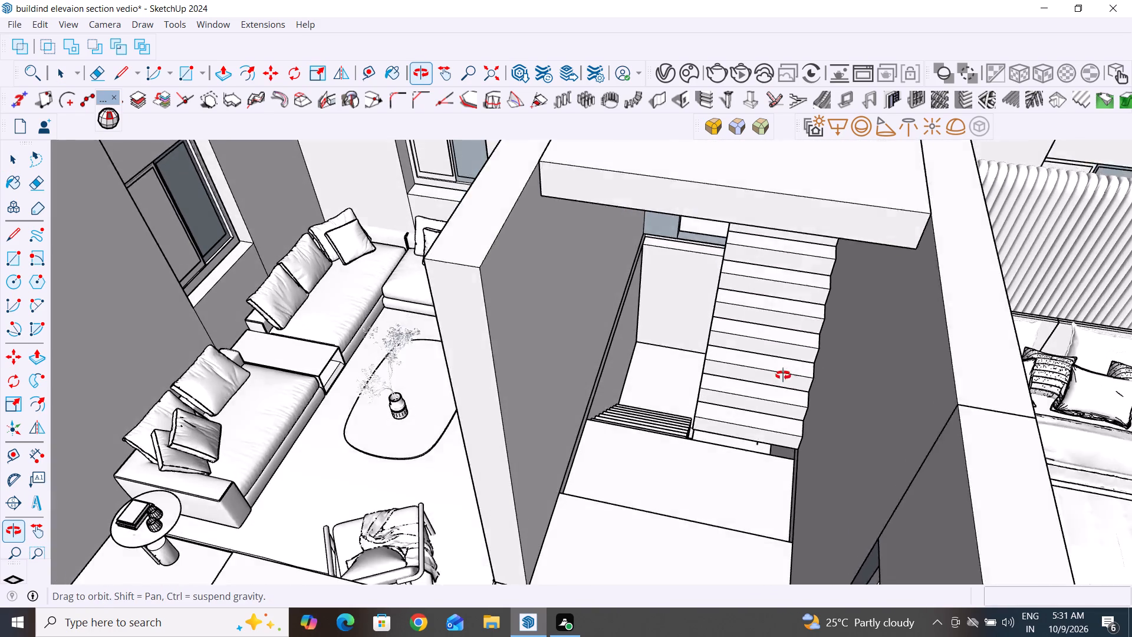
pyautogui.moveTo(783, 375); pyautogui.dragTo(738, 363, button='middle')
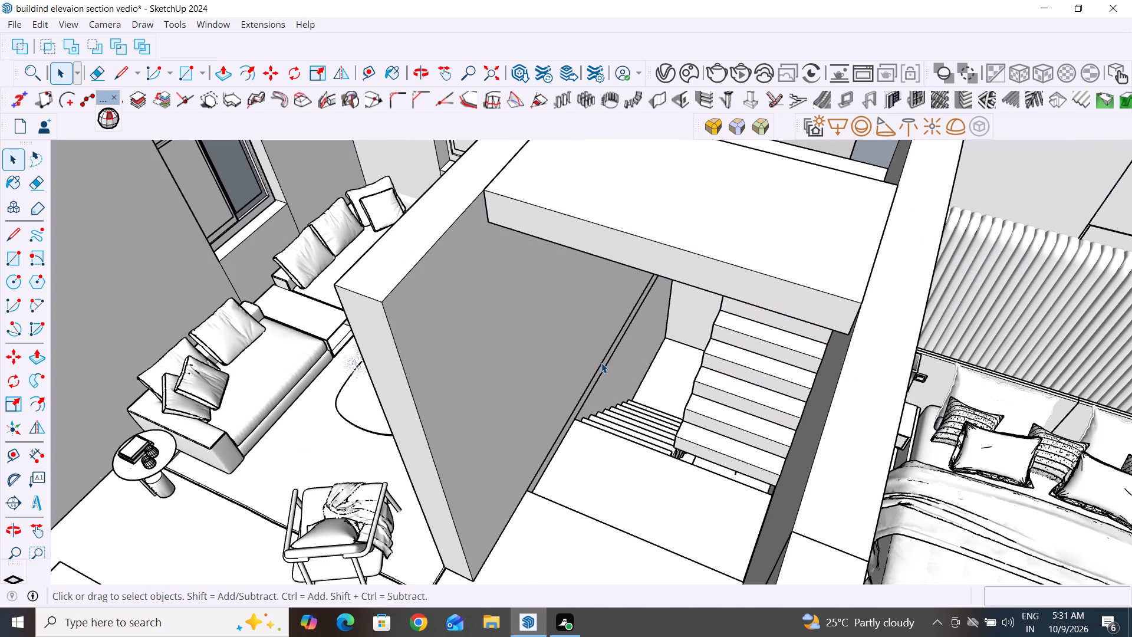
pyautogui.click(601, 363)
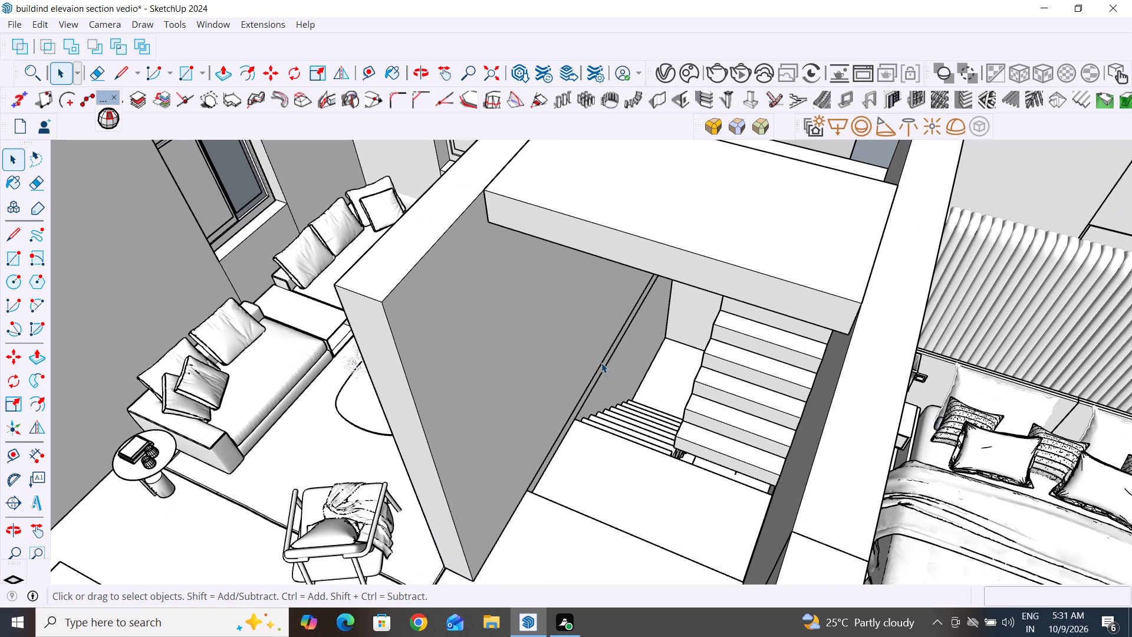
pyautogui.click(606, 363)
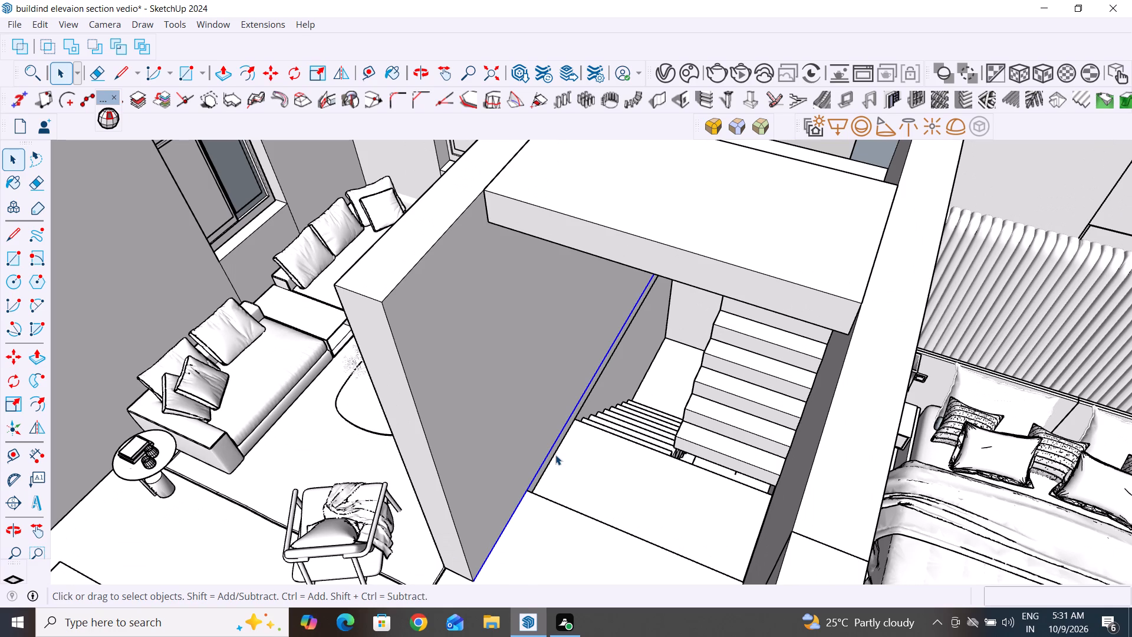
pyautogui.moveTo(634, 431); pyautogui.dragTo(719, 361, button='middle')
pyautogui.moveTo(719, 361); pyautogui.dragTo(758, 343, button='middle')
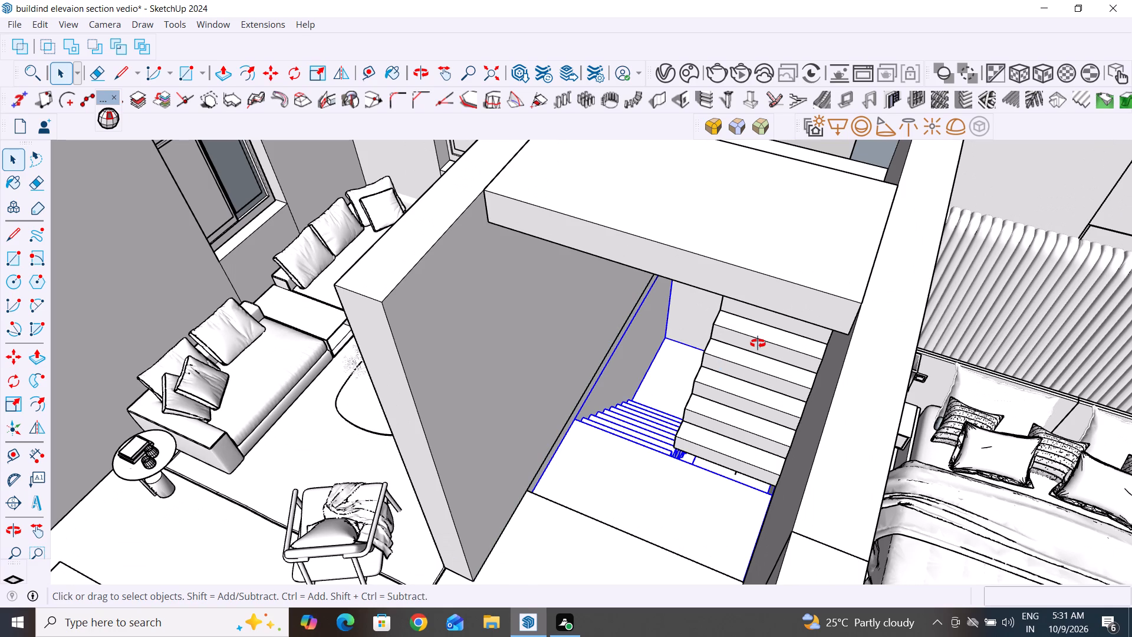
pyautogui.moveTo(758, 343); pyautogui.dragTo(742, 355, button='middle')
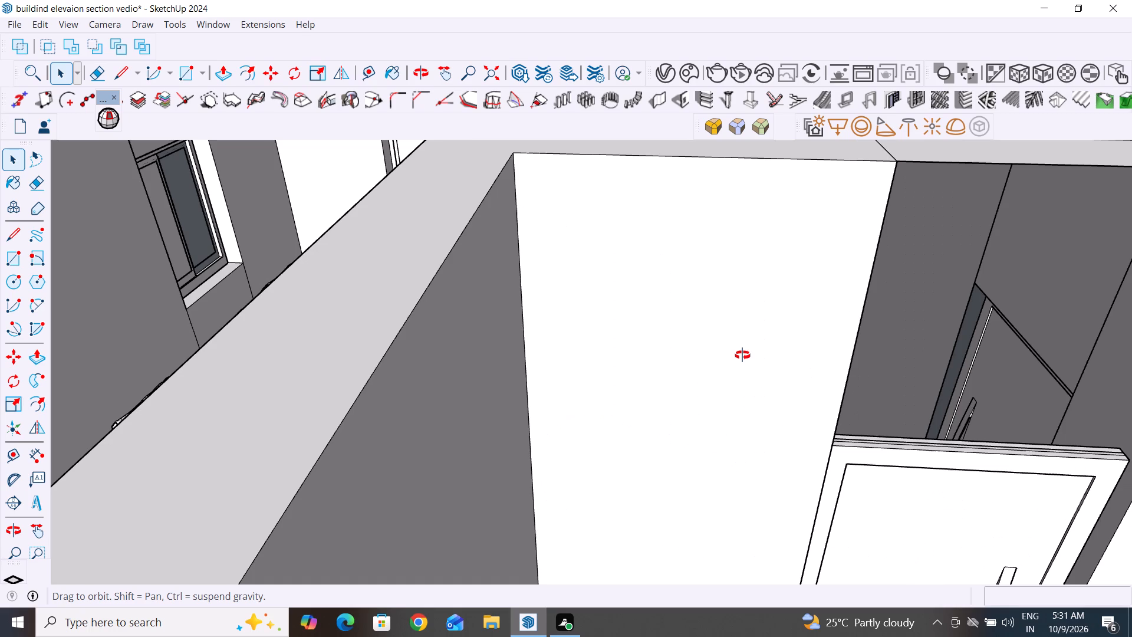
pyautogui.moveTo(742, 355); pyautogui.dragTo(705, 321, button='middle')
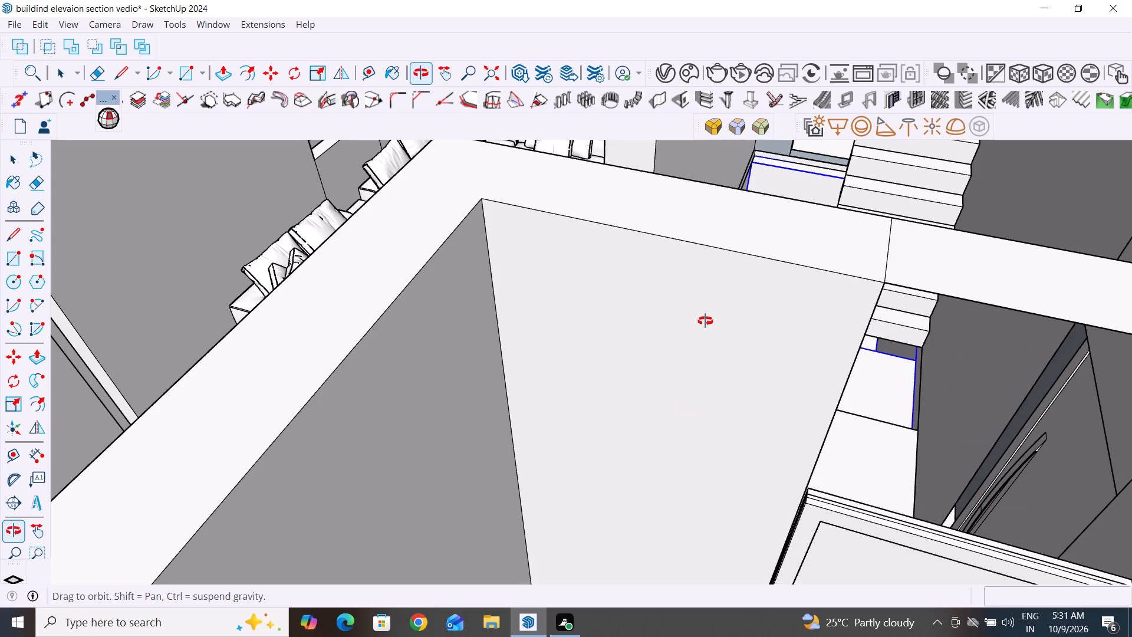
pyautogui.moveTo(705, 321); pyautogui.dragTo(695, 293, button='middle')
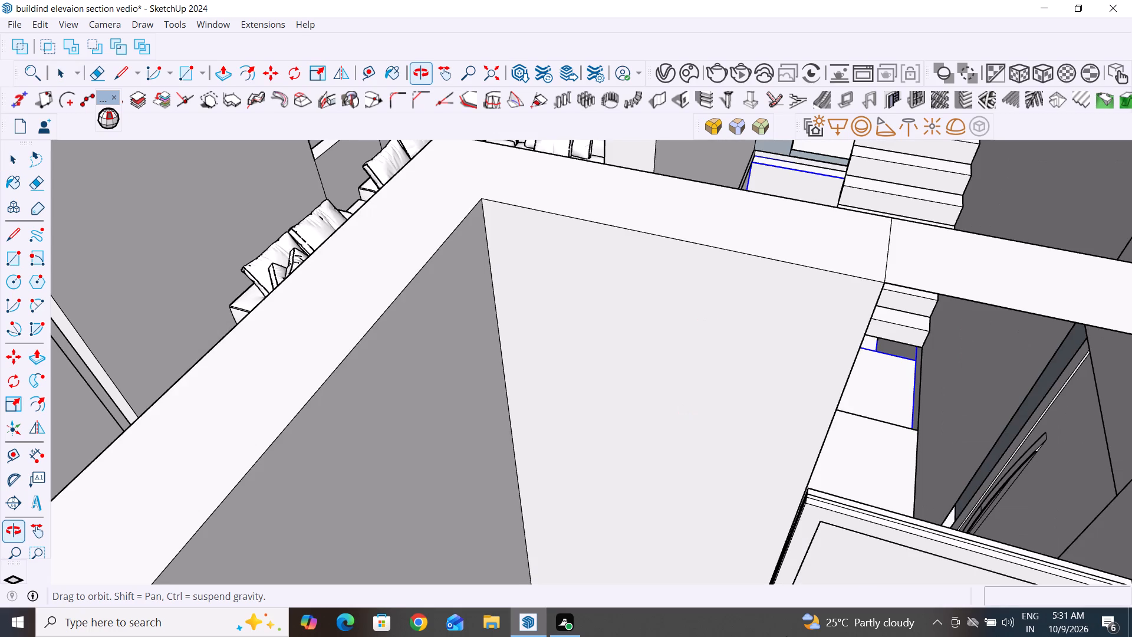
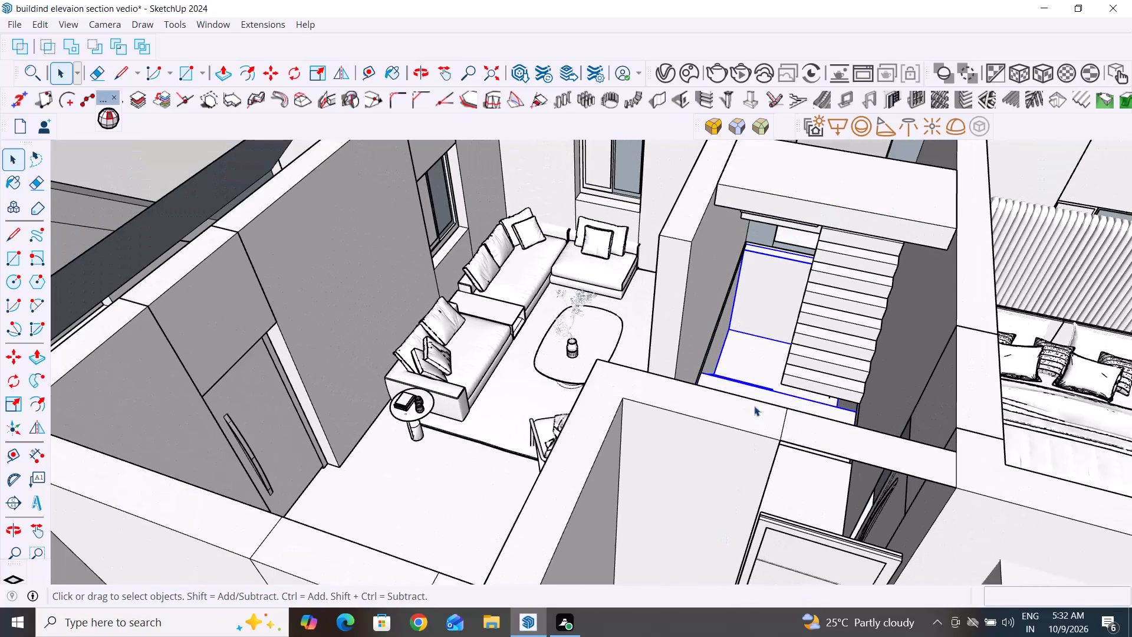
# Move the main stair flight group down 6" from its bottom riser corner onto the floor at the stair foot.
pyautogui.moveTo(754, 406); pyautogui.dragTo(844, 397, button='middle')
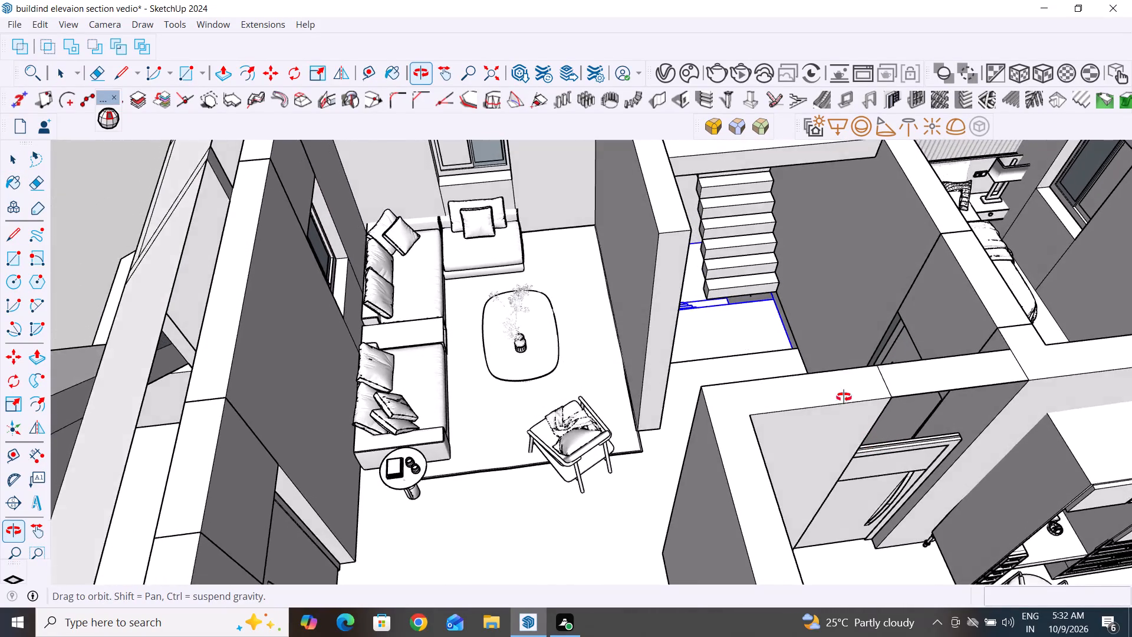
pyautogui.moveTo(844, 397); pyautogui.dragTo(807, 371, button='middle')
pyautogui.scroll(3, 797, 282)
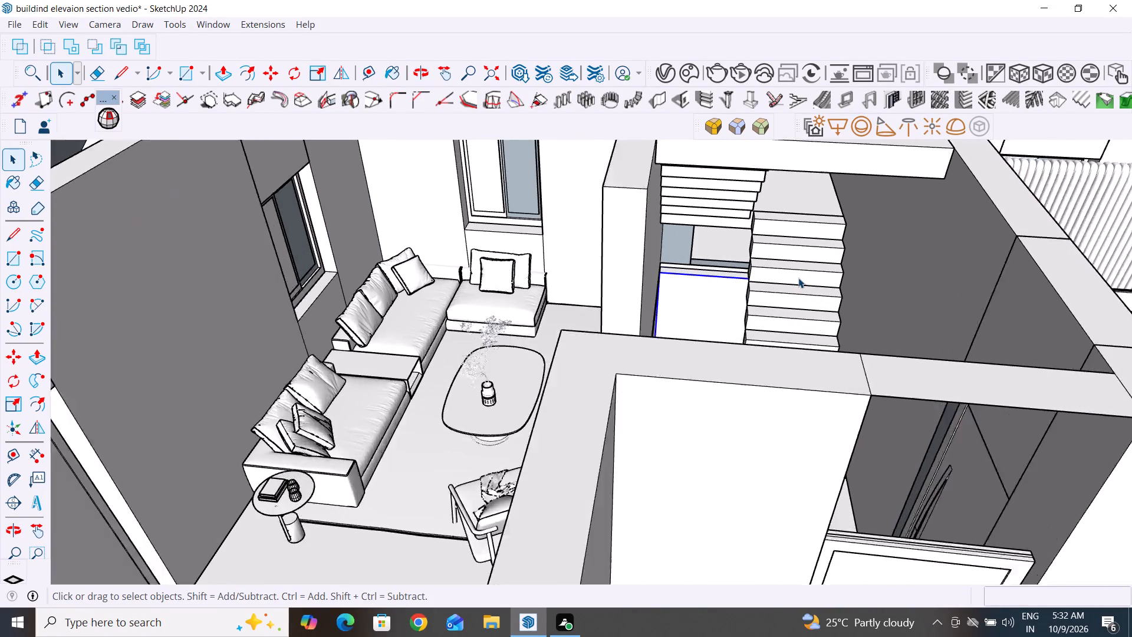
pyautogui.moveTo(808, 300); pyautogui.dragTo(779, 411, button='middle')
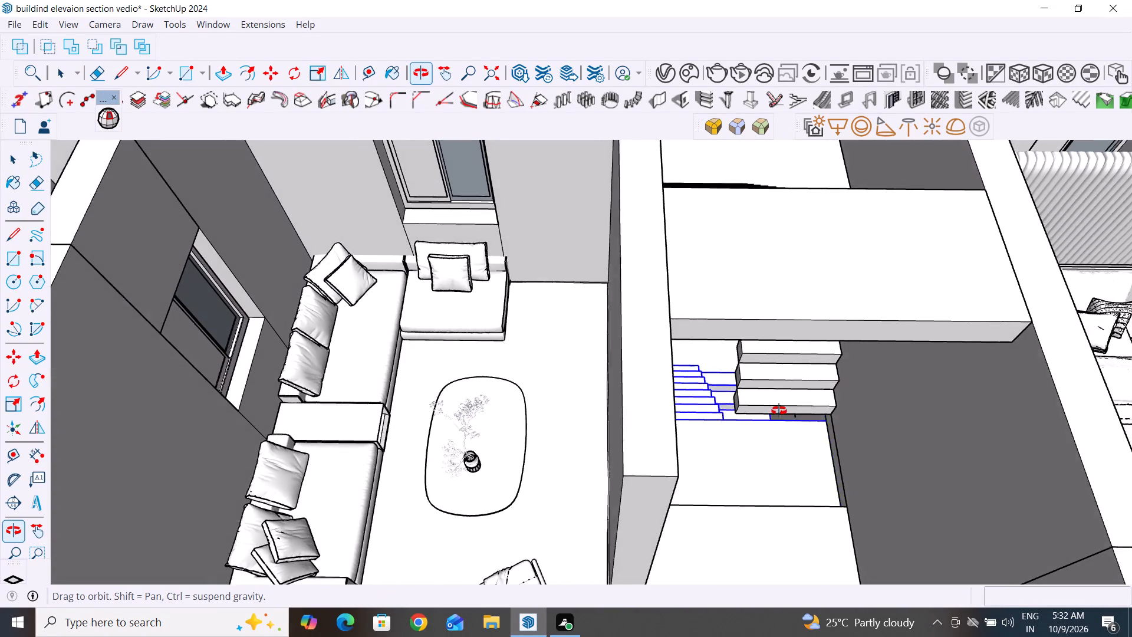
pyautogui.moveTo(779, 411); pyautogui.dragTo(733, 396, button='middle')
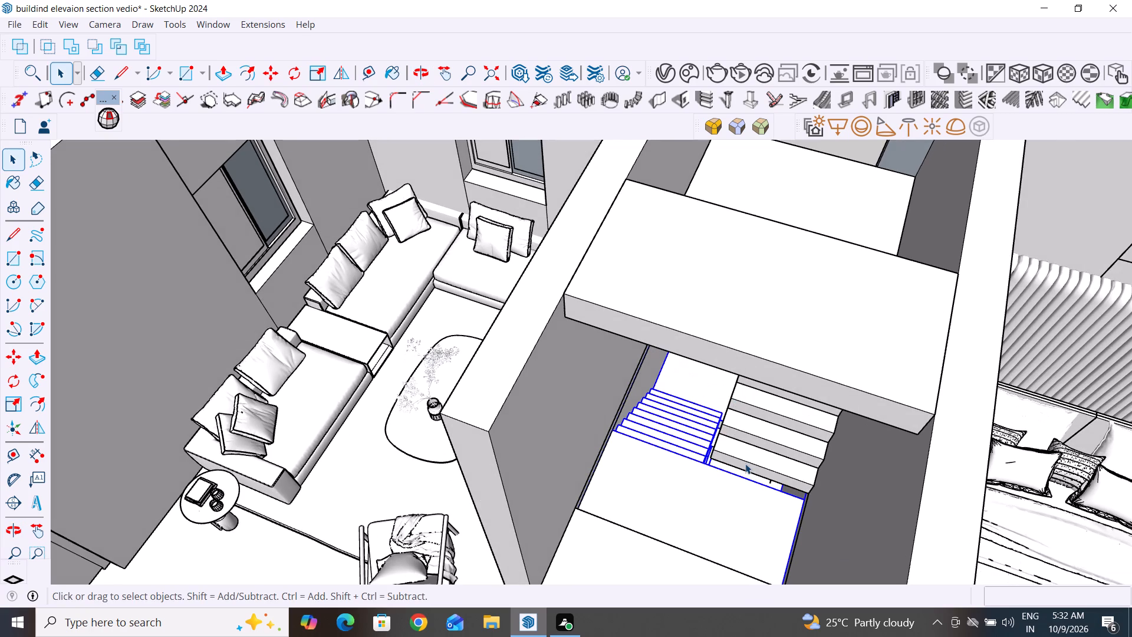
pyautogui.scroll(8, 745, 464)
pyautogui.click(795, 485)
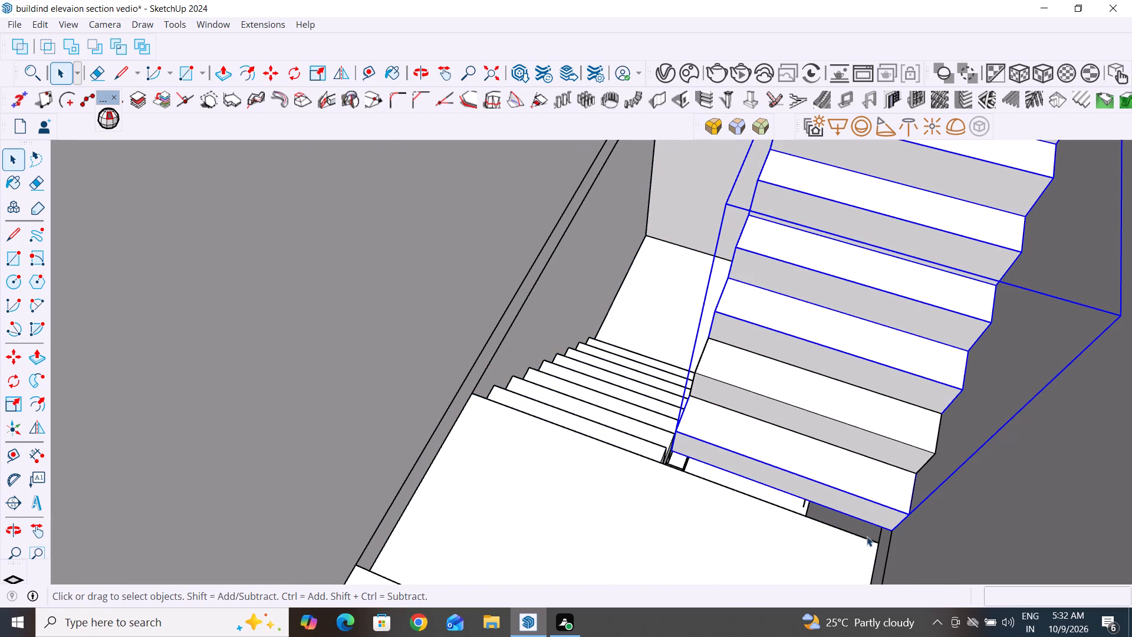
pyautogui.scroll(1, 897, 518)
pyautogui.moveTo(897, 518); pyautogui.dragTo(1014, 380, button='middle')
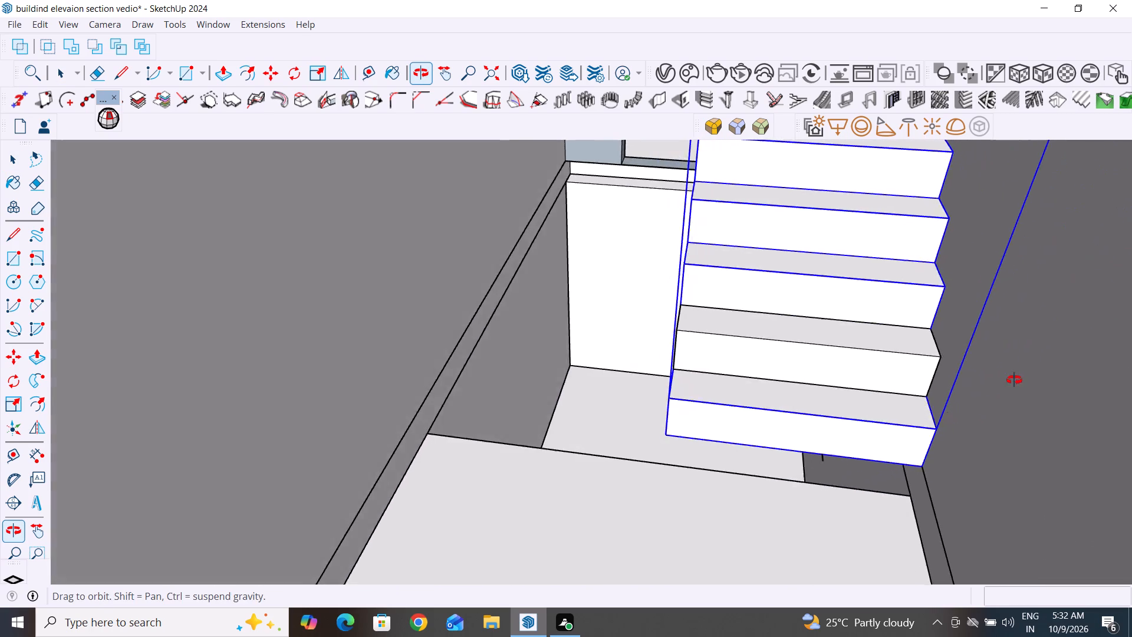
pyautogui.moveTo(1014, 380); pyautogui.dragTo(1010, 362, button='middle')
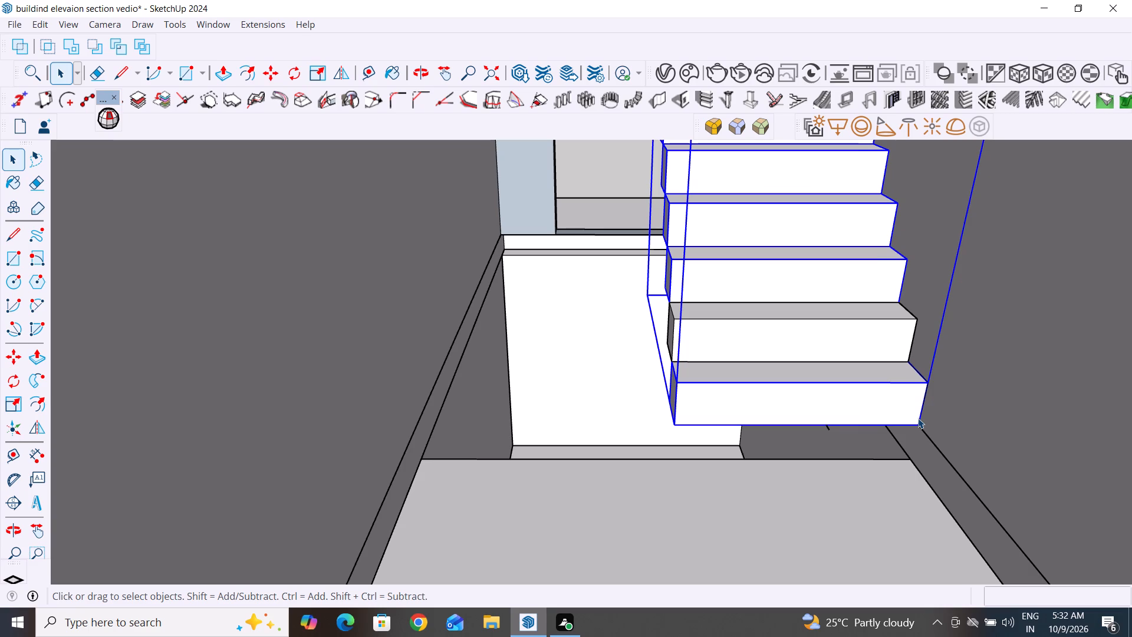
pyautogui.press('m')
pyautogui.click(919, 421)
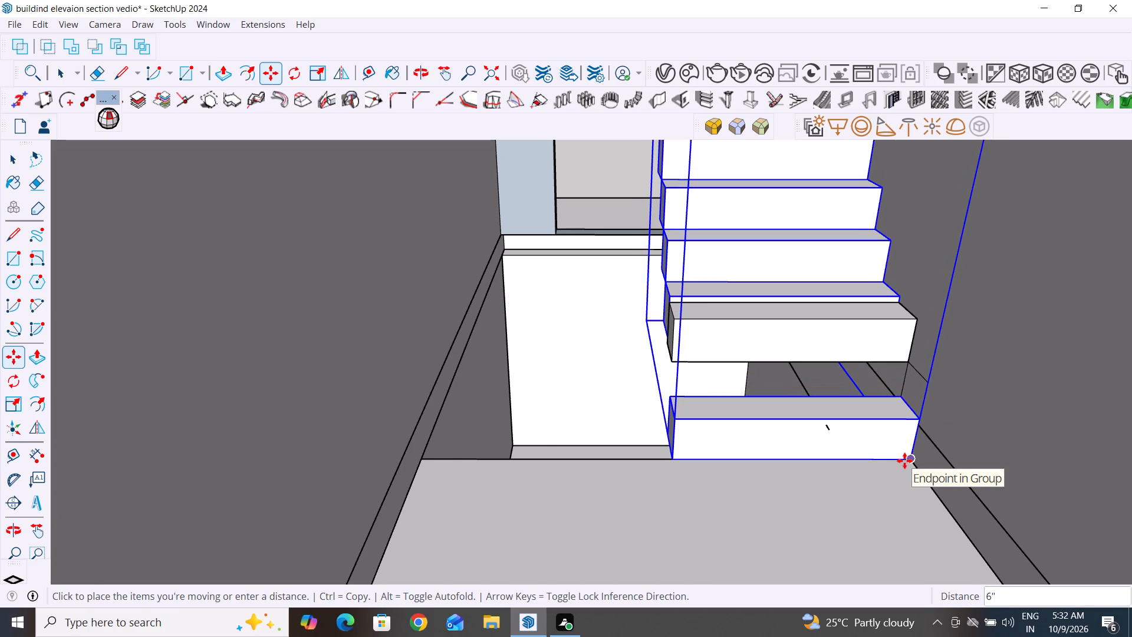
pyautogui.click(904, 461)
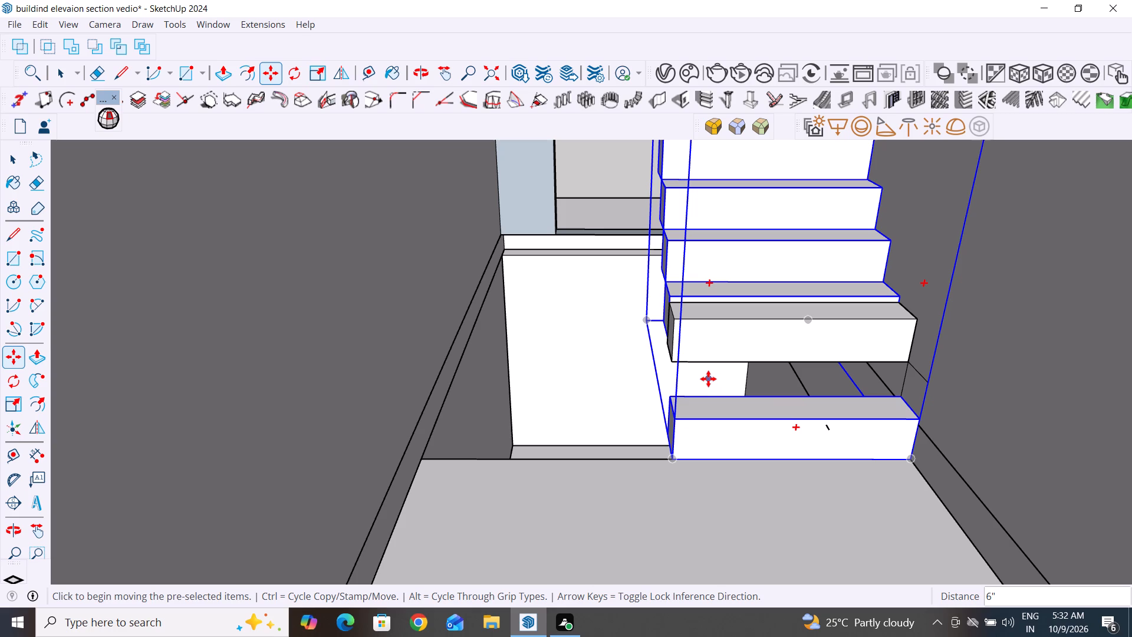
# Move the separate single step block down 6" so its lower corner meets the top corner of the bottom step.
pyautogui.scroll(-5, 766, 467)
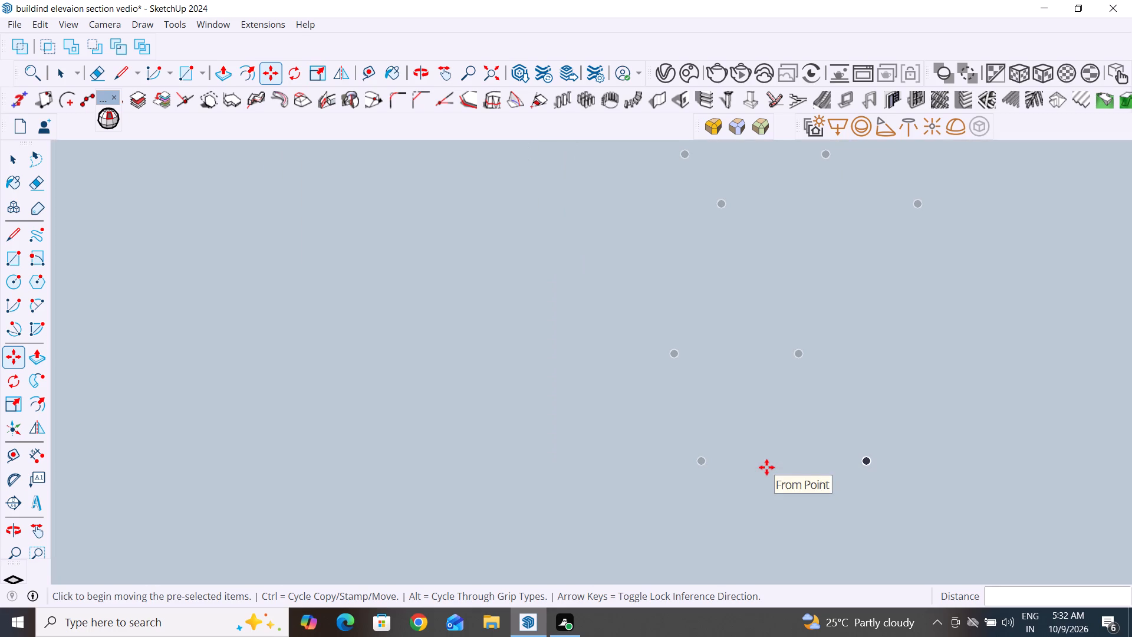
pyautogui.click(491, 75)
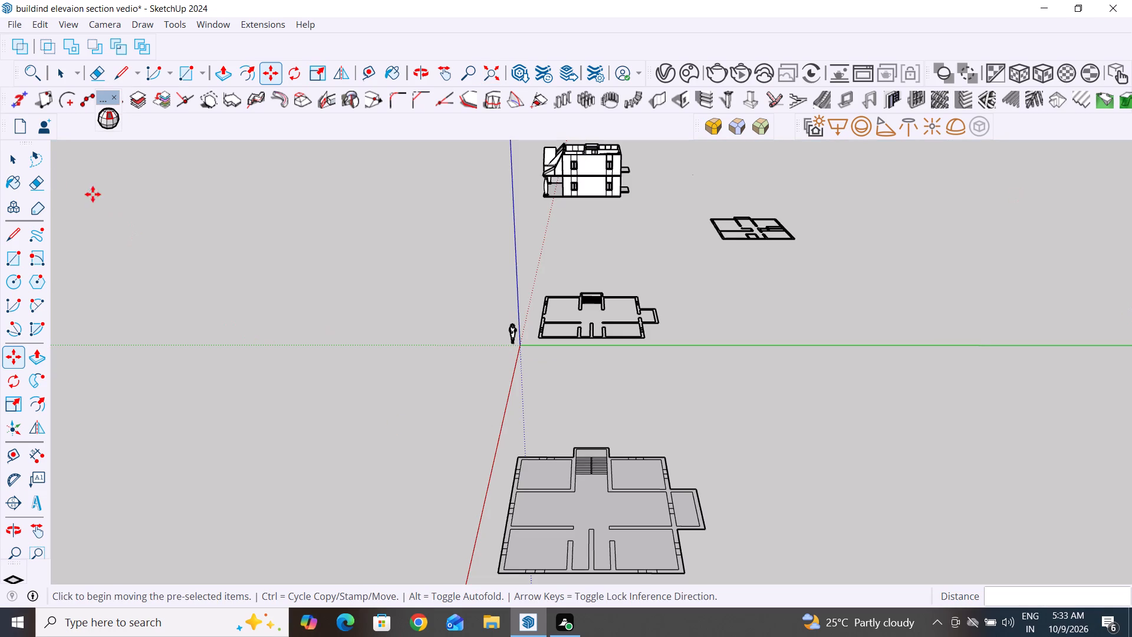
pyautogui.click(14, 158)
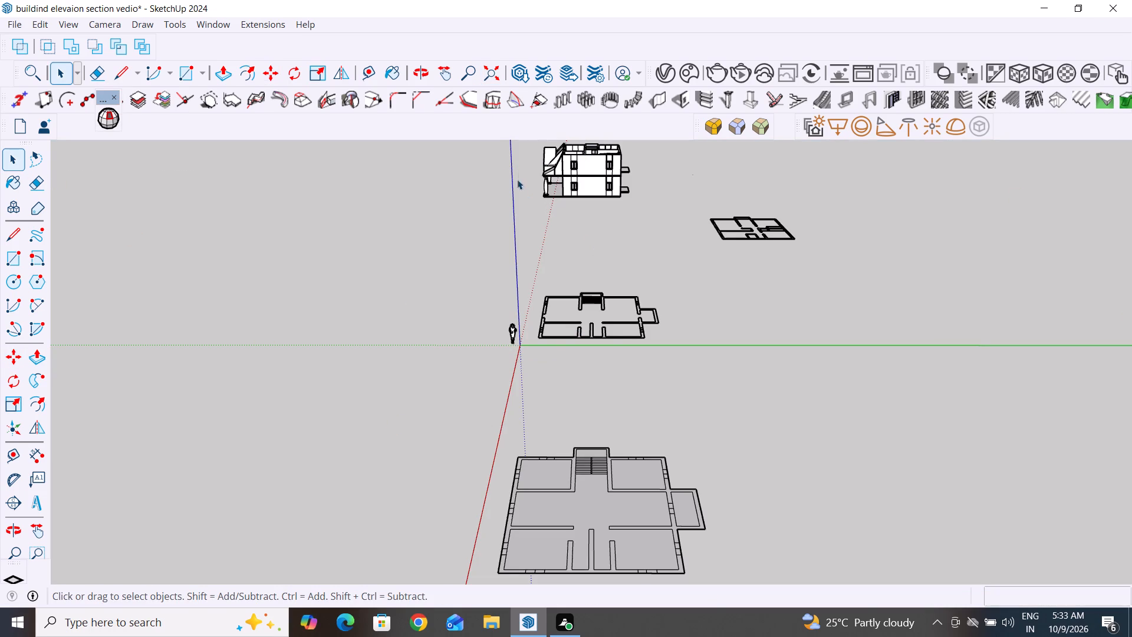
pyautogui.scroll(3, 519, 166)
pyautogui.scroll(4, 603, 162)
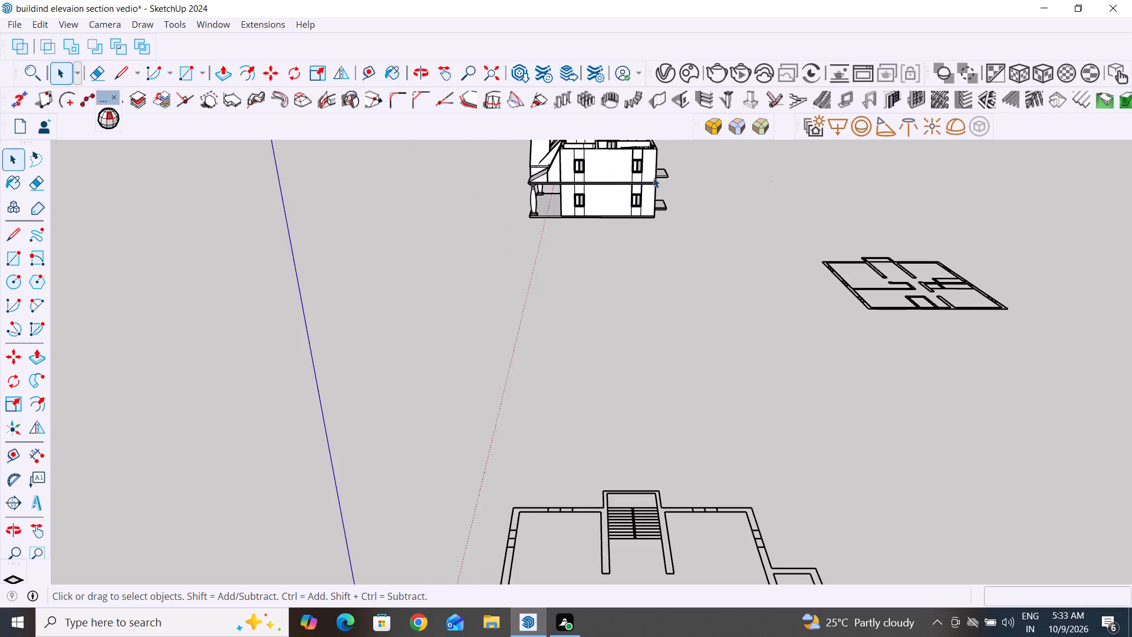
pyautogui.scroll(-10, 580, 331)
pyautogui.scroll(2, 599, 182)
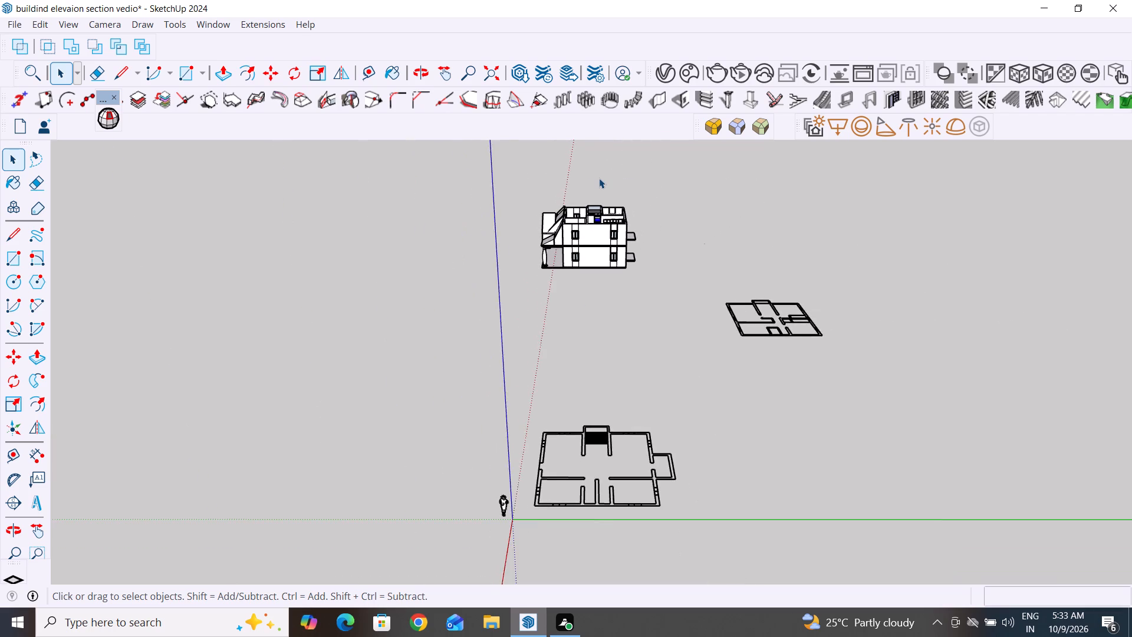
pyautogui.scroll(10, 599, 178)
pyautogui.scroll(2, 595, 291)
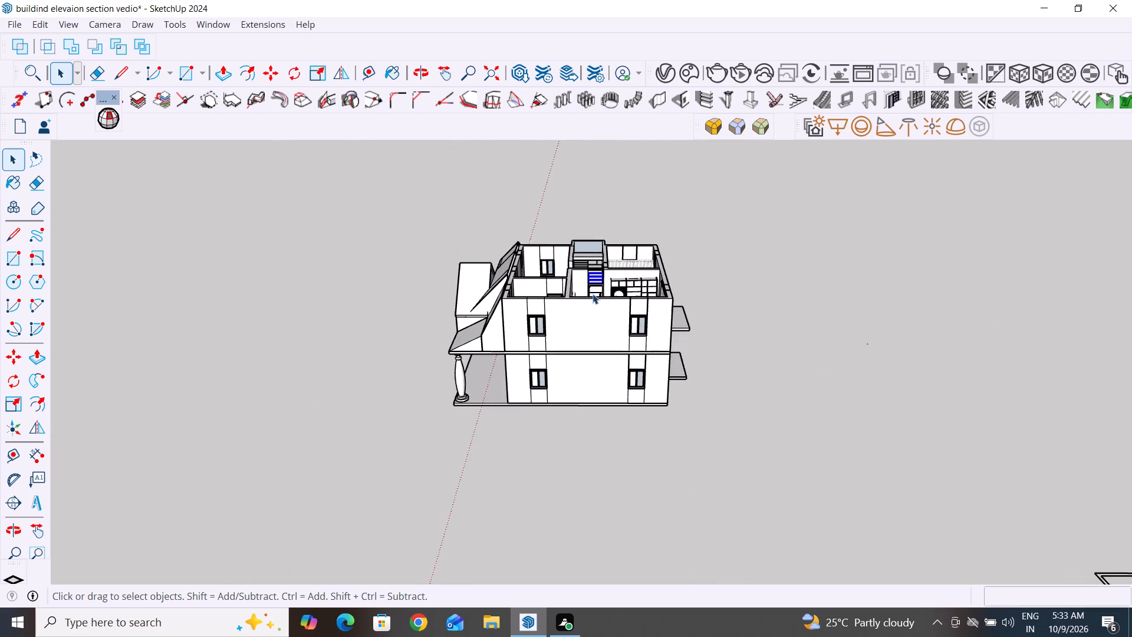
pyautogui.scroll(3, 593, 294)
pyautogui.moveTo(596, 310); pyautogui.dragTo(563, 354, button='middle')
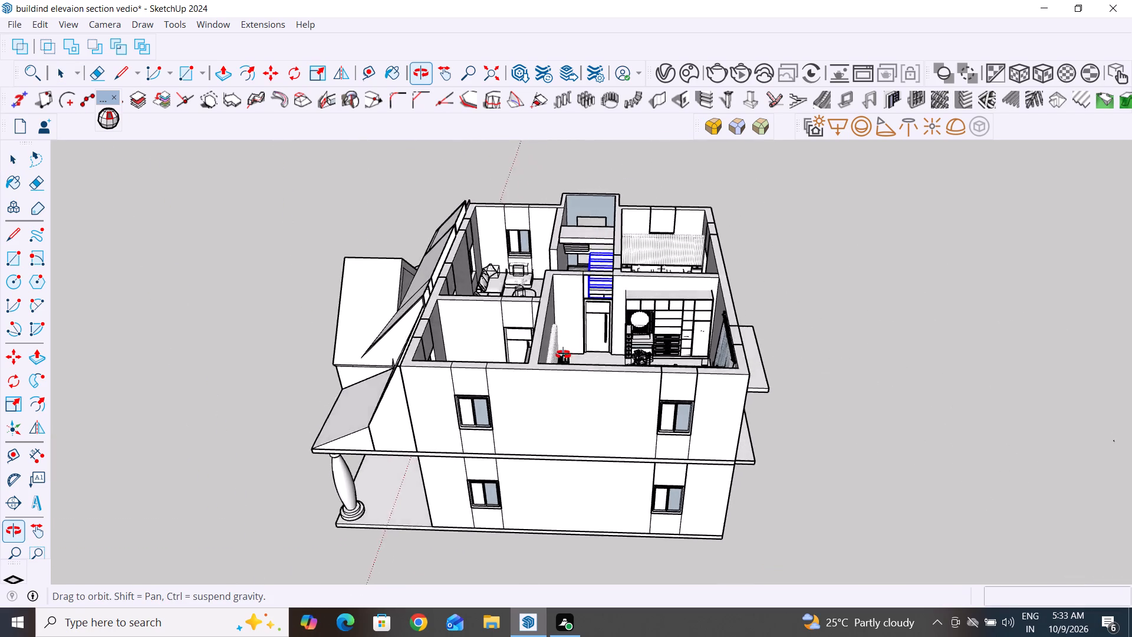
pyautogui.moveTo(563, 354); pyautogui.dragTo(558, 352, button='middle')
pyautogui.scroll(8, 590, 290)
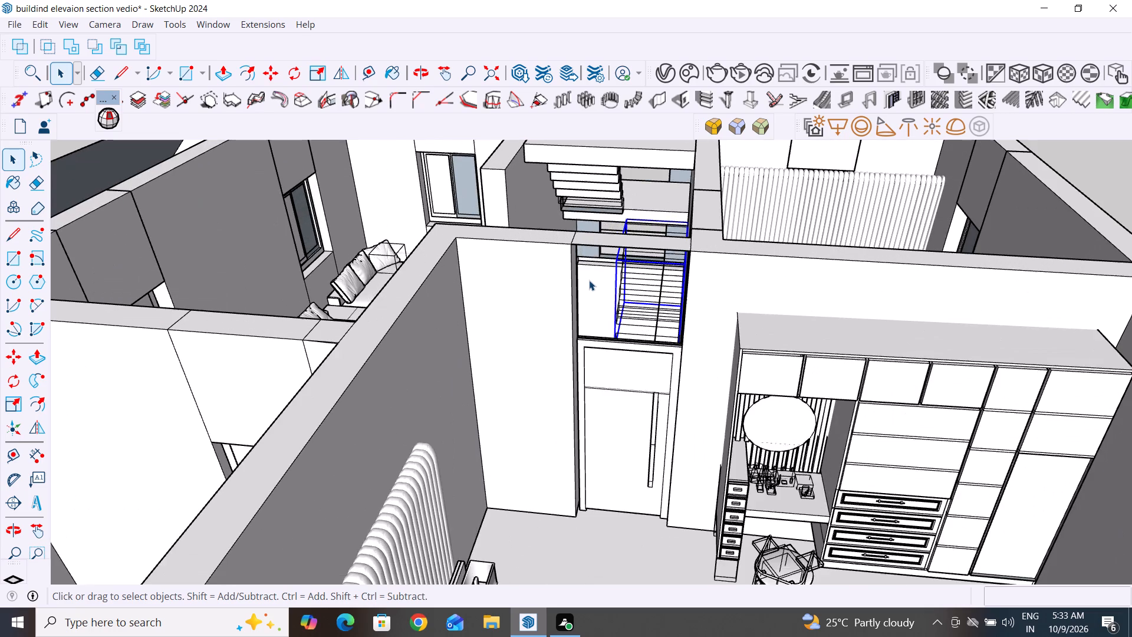
pyautogui.scroll(-1, 589, 280)
pyautogui.scroll(-1, 627, 225)
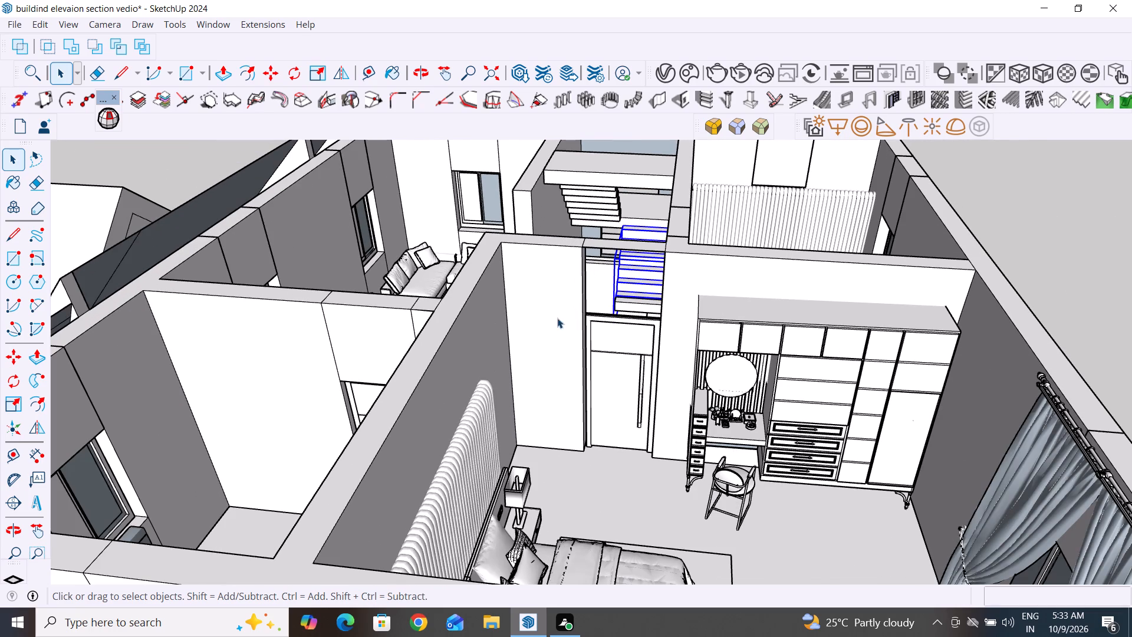
pyautogui.scroll(4, 486, 200)
pyautogui.moveTo(510, 228); pyautogui.dragTo(522, 238, button='middle')
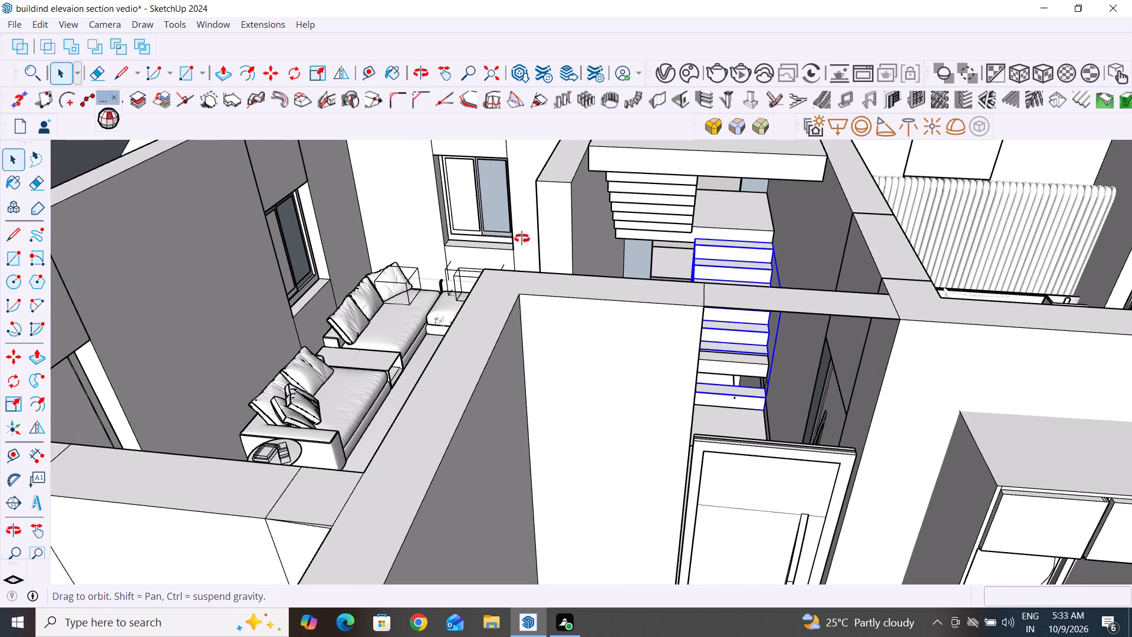
pyautogui.moveTo(522, 238); pyautogui.dragTo(636, 281, button='middle')
pyautogui.scroll(4, 599, 309)
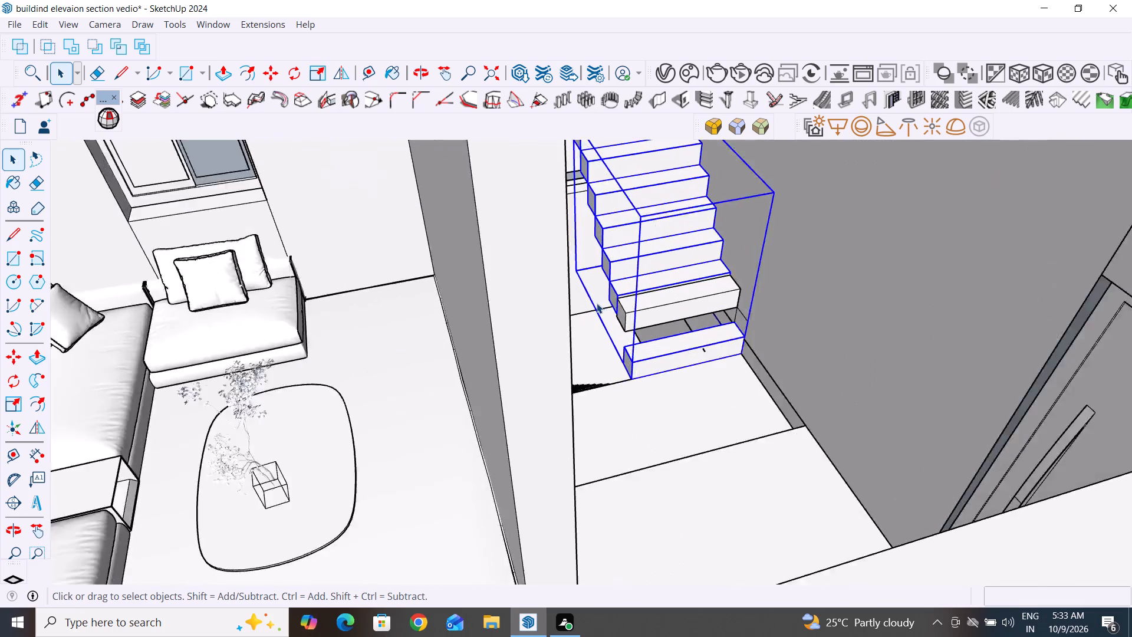
pyautogui.scroll(5, 597, 303)
pyautogui.moveTo(627, 343); pyautogui.dragTo(654, 346, button='middle')
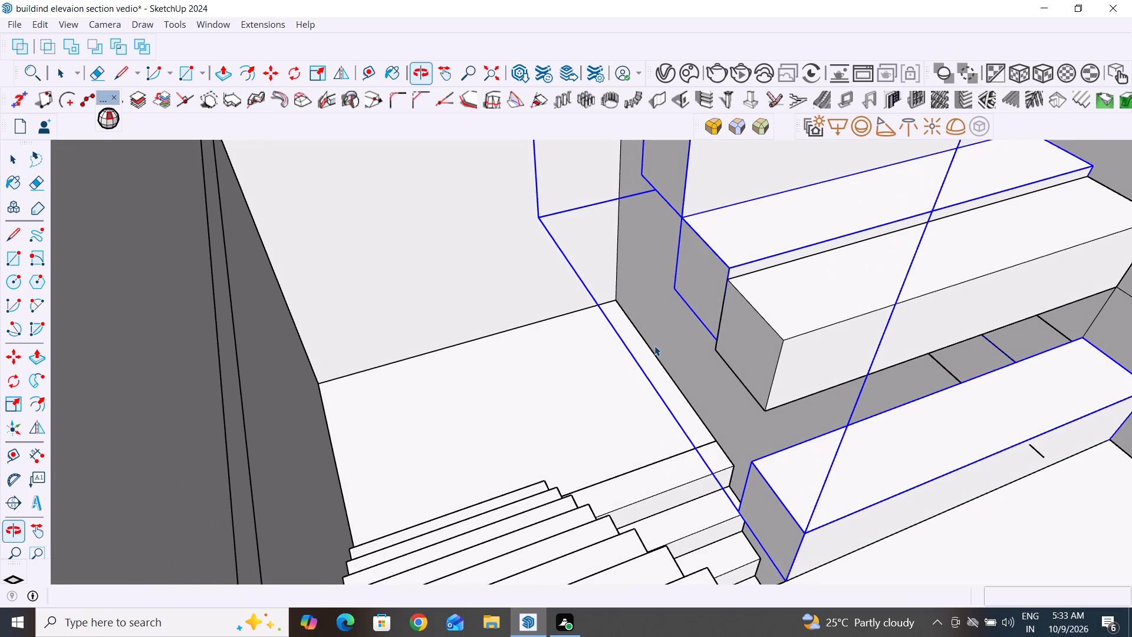
pyautogui.click(782, 336)
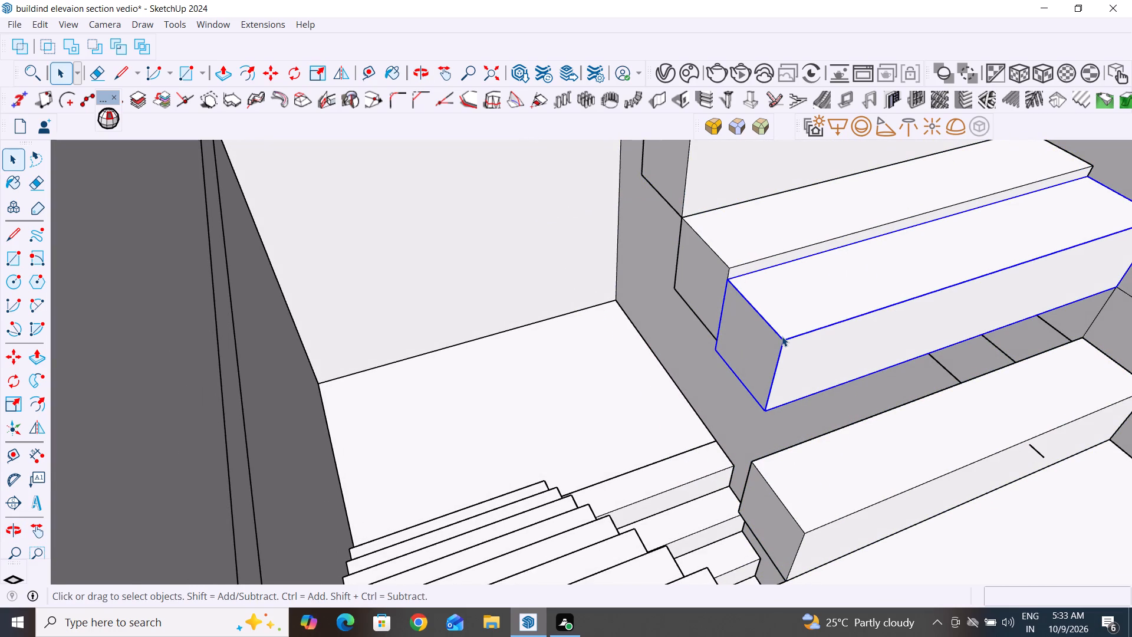
pyautogui.press('m')
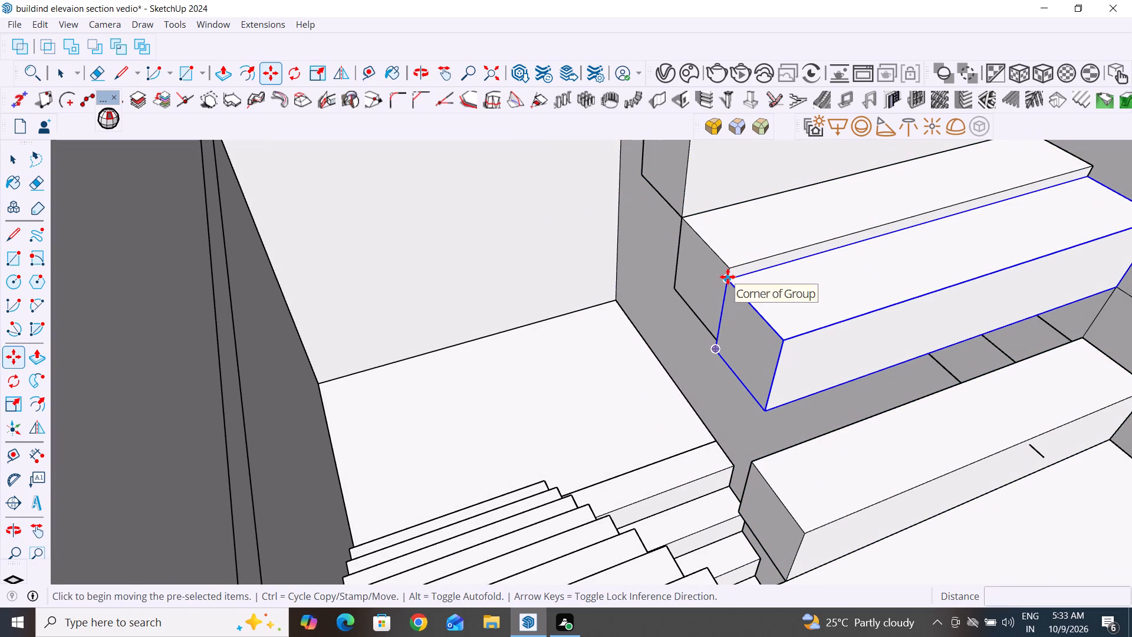
pyautogui.click(766, 413)
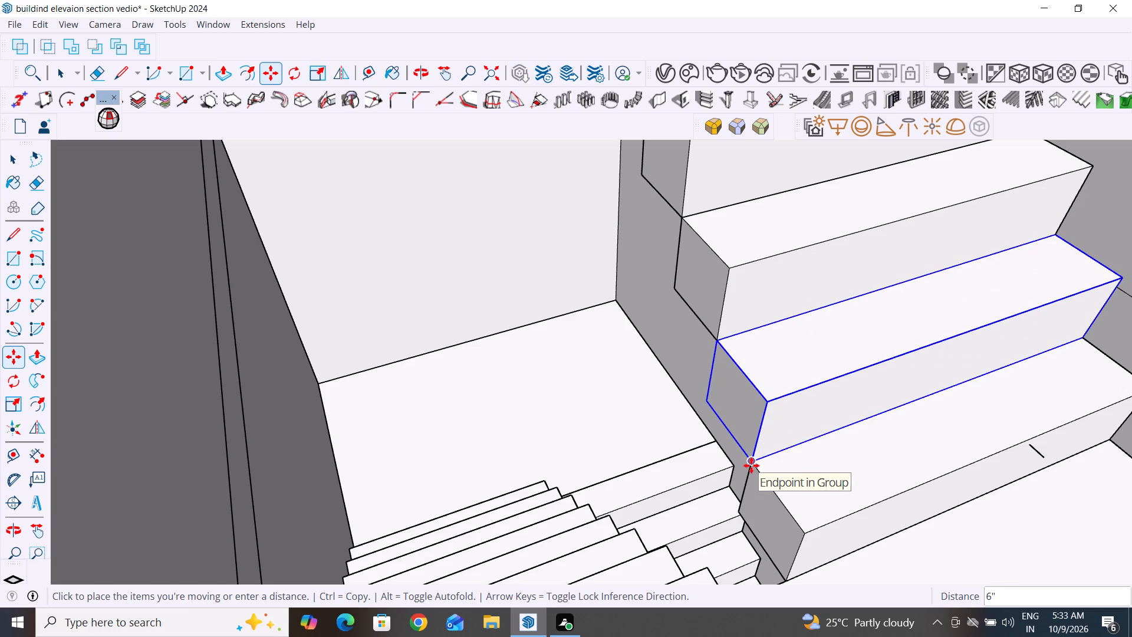
pyautogui.click(751, 465)
pyautogui.scroll(-1, 613, 398)
# Delete the short stray line on the bottom riser and the two leftover edges on the wall beside the lowest steps.
pyautogui.click(7, 166)
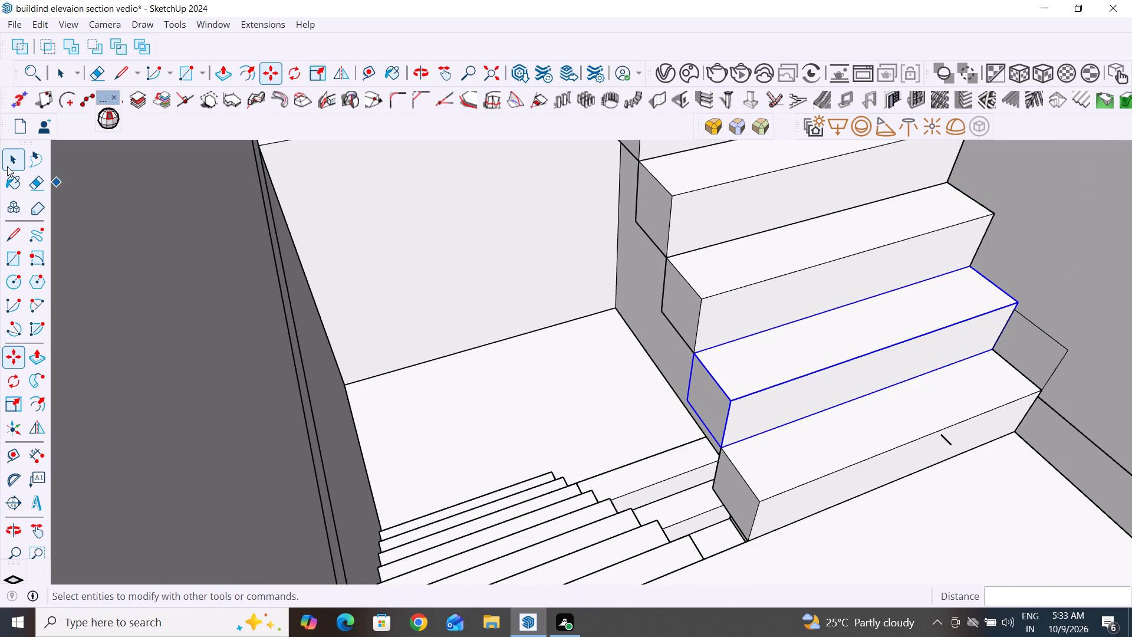
pyautogui.click(950, 444)
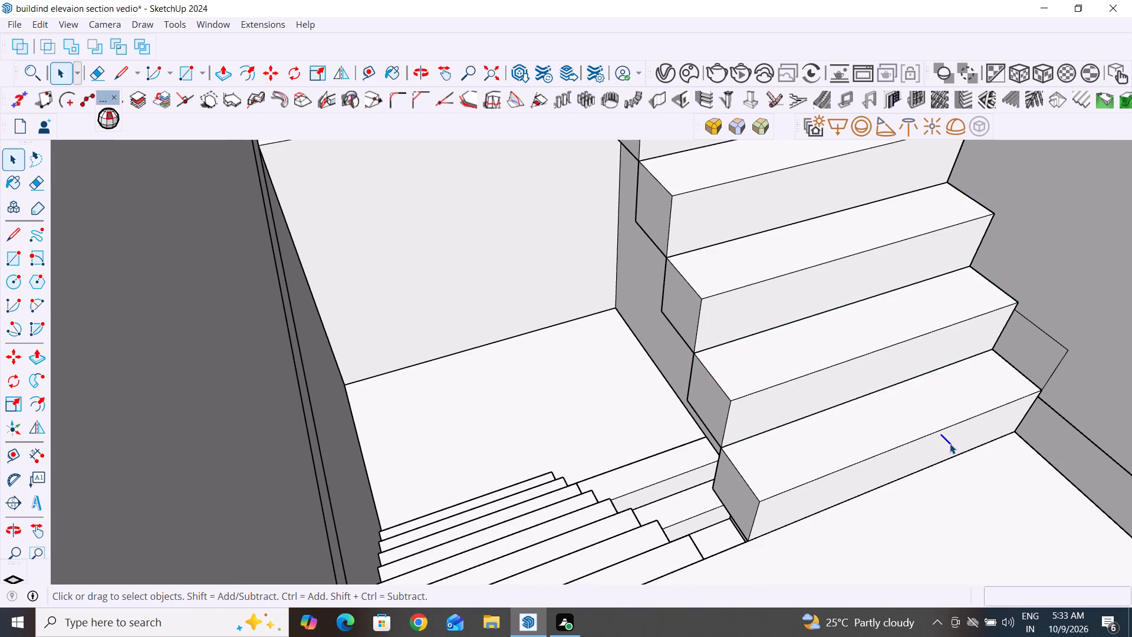
pyautogui.press('Delete')
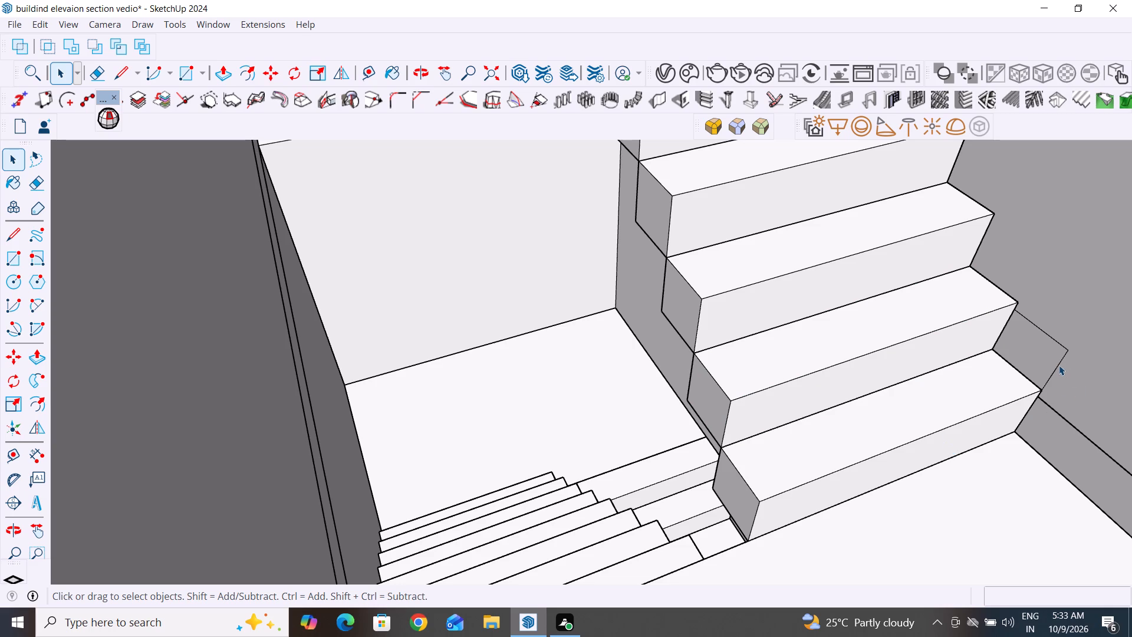
pyautogui.click(1059, 365)
pyautogui.press('Delete')
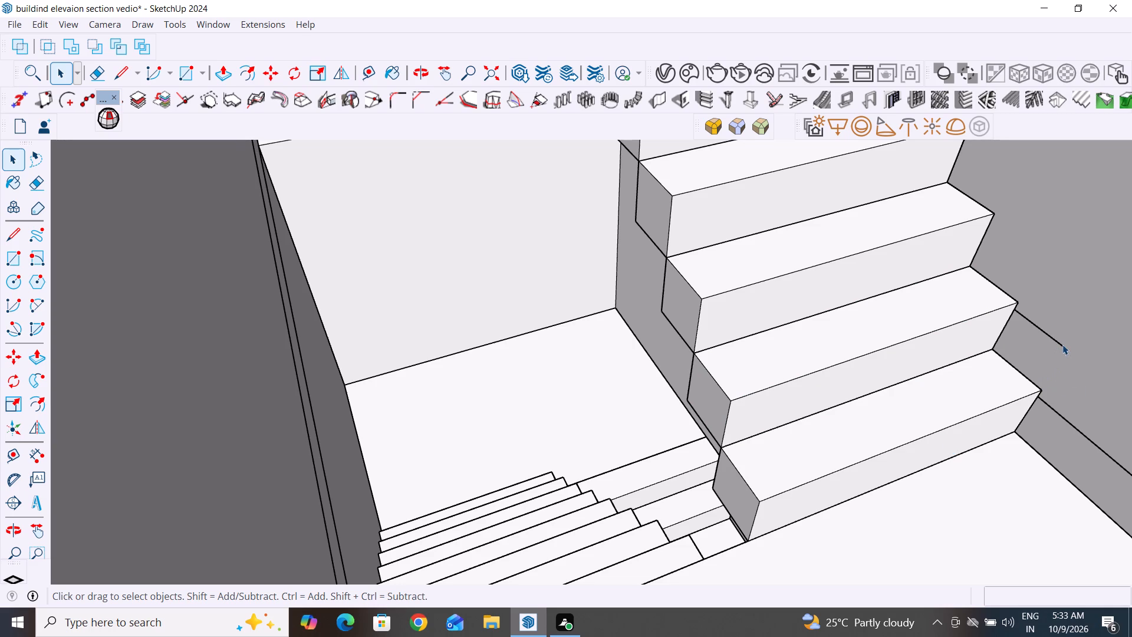
pyautogui.click(1062, 346)
pyautogui.press('Delete')
# Bring the whole model into view and examine the upper-storey rooms and wall tops around the stairwell from above.
pyautogui.scroll(-4, 1038, 345)
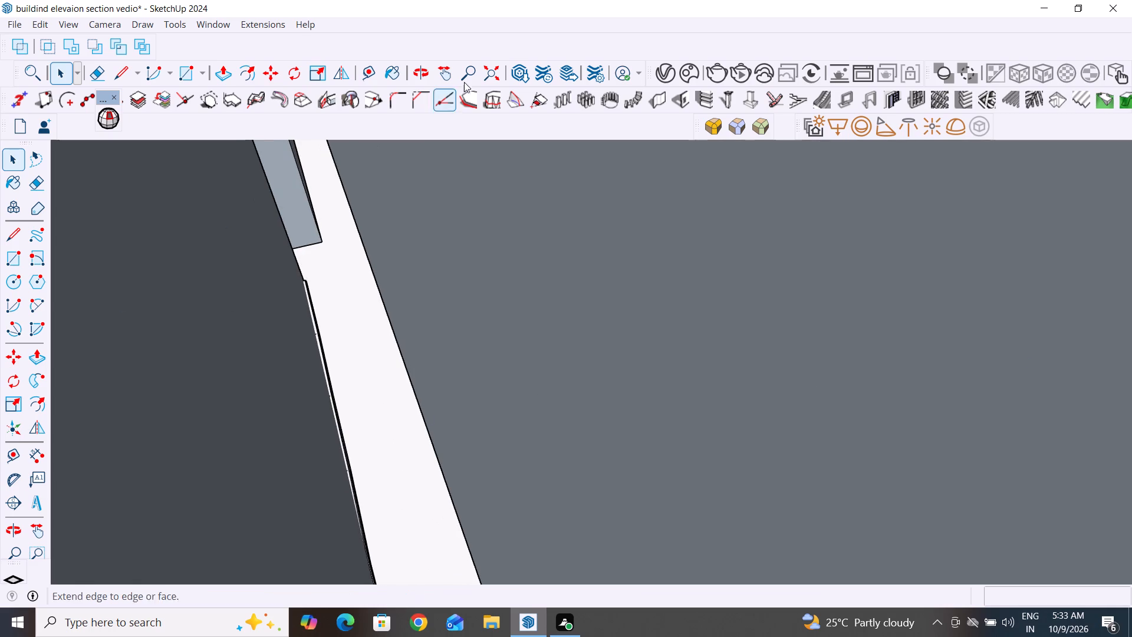
pyautogui.click(490, 79)
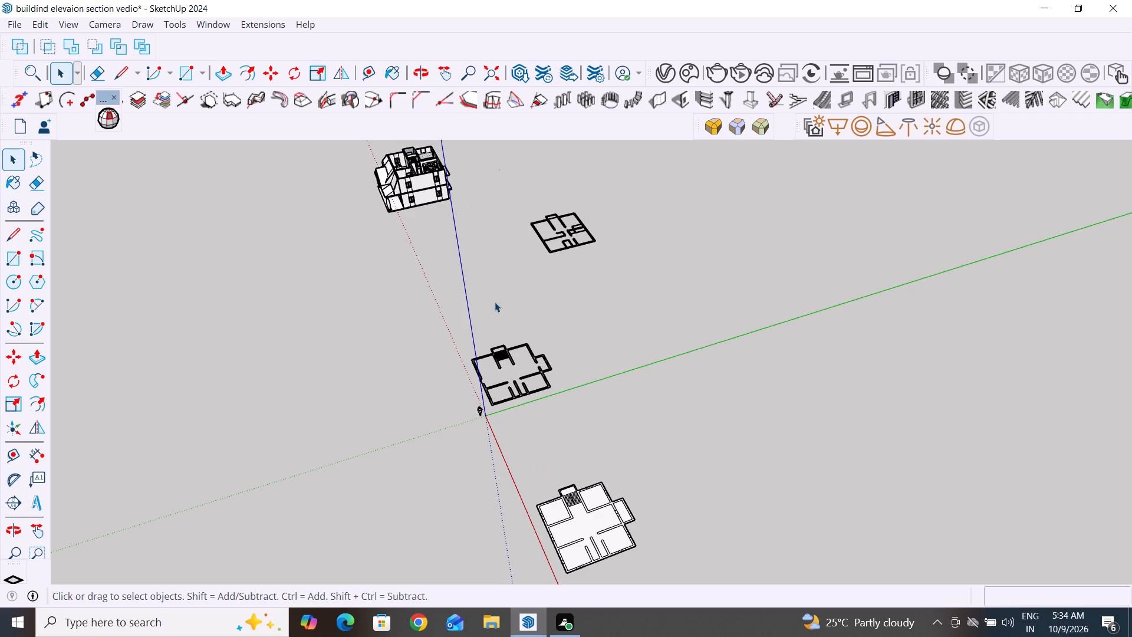
pyautogui.scroll(6, 433, 129)
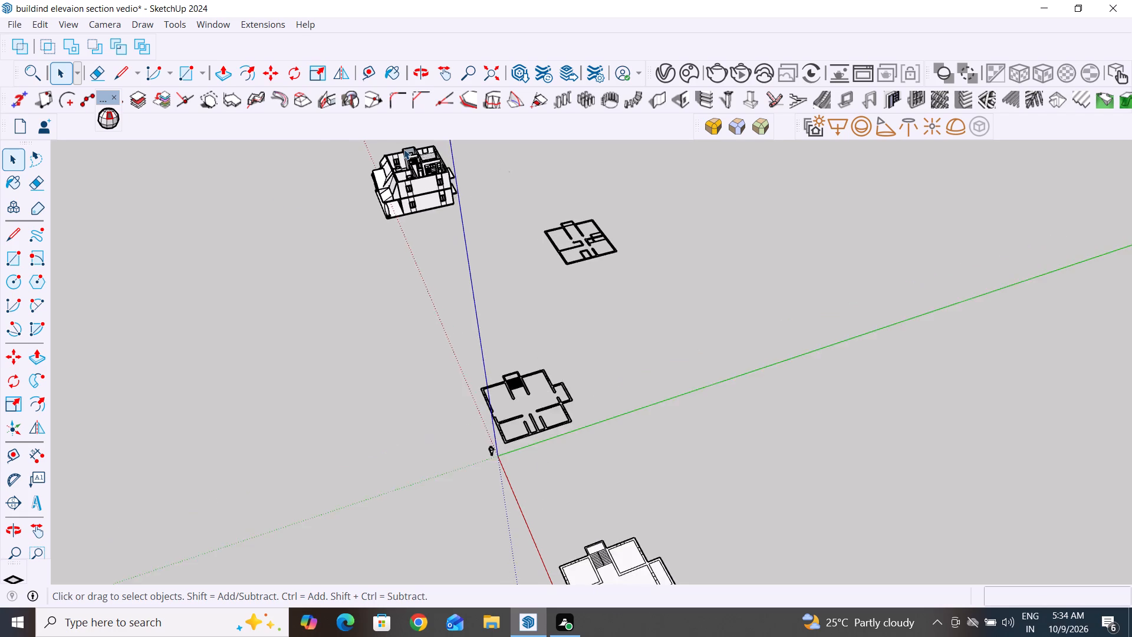
pyautogui.scroll(8, 404, 149)
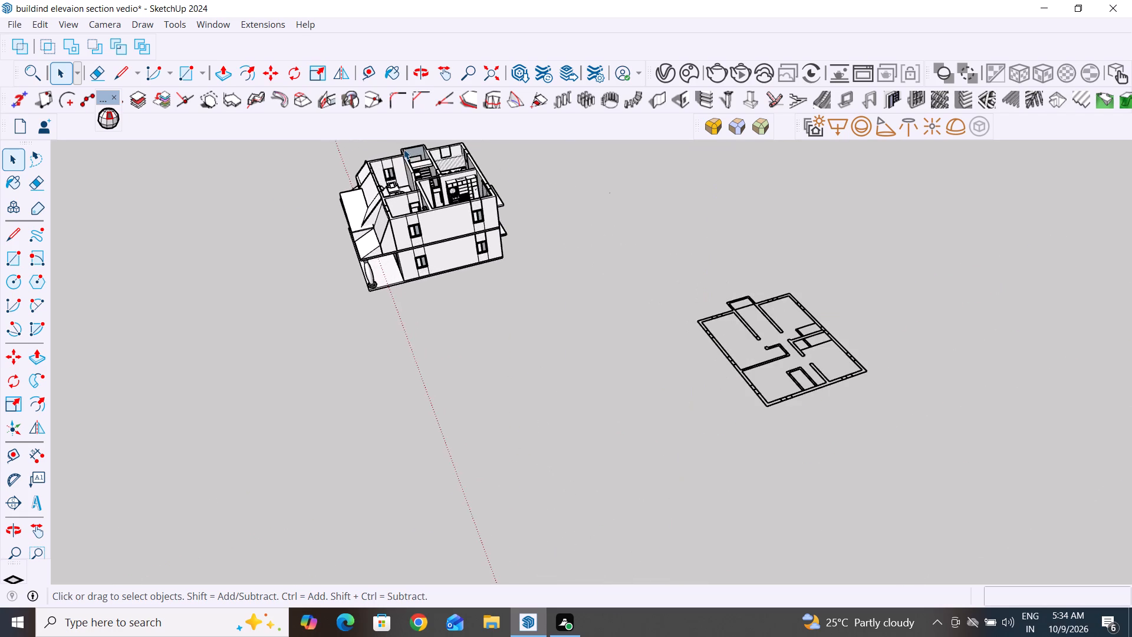
pyautogui.scroll(7, 404, 149)
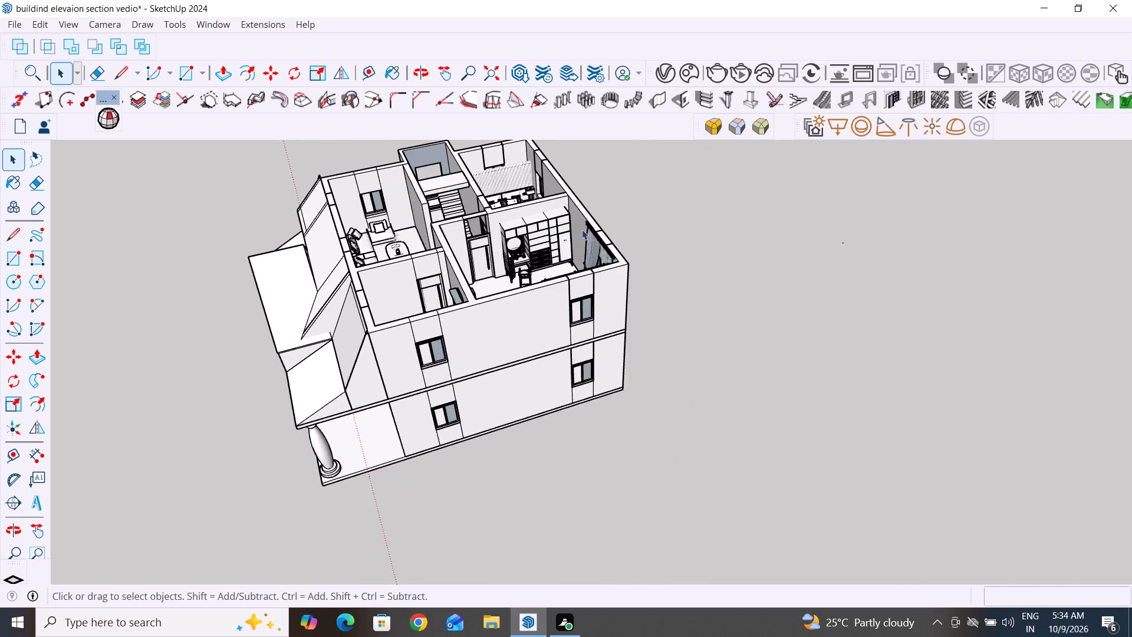
pyautogui.moveTo(719, 294); pyautogui.dragTo(644, 342, button='middle')
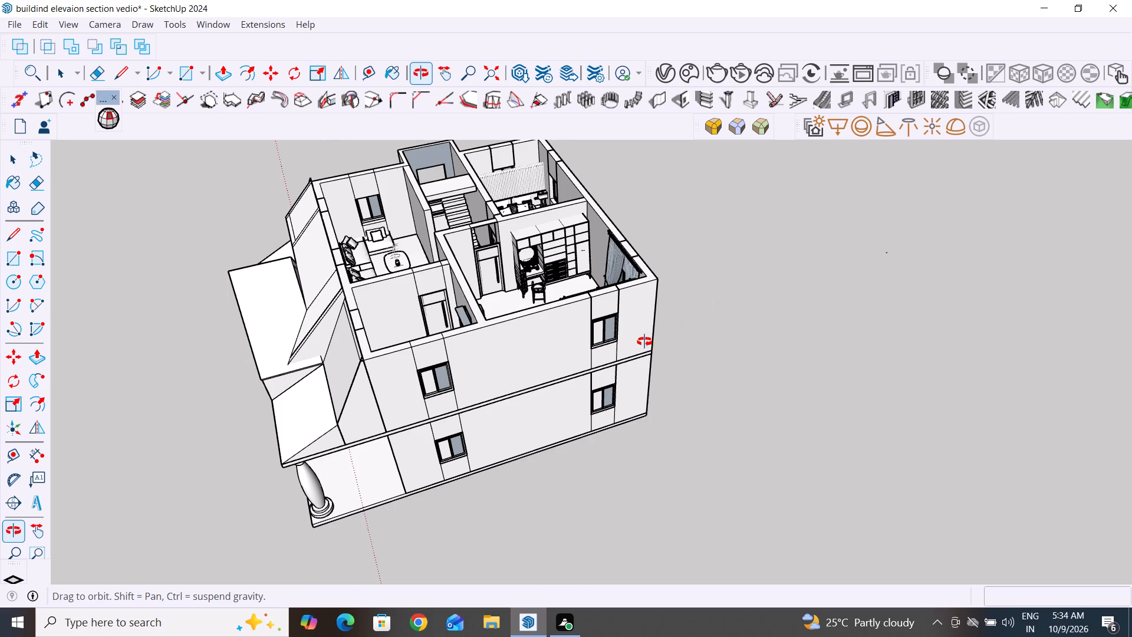
pyautogui.moveTo(644, 342); pyautogui.dragTo(689, 337, button='middle')
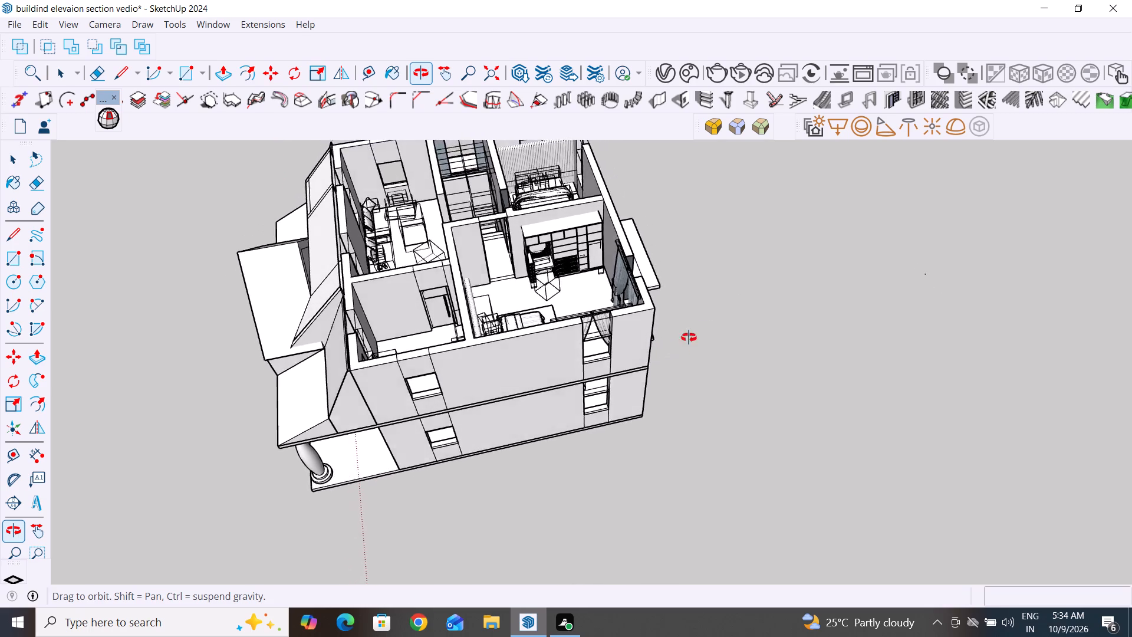
pyautogui.moveTo(689, 337); pyautogui.dragTo(791, 286, button='middle')
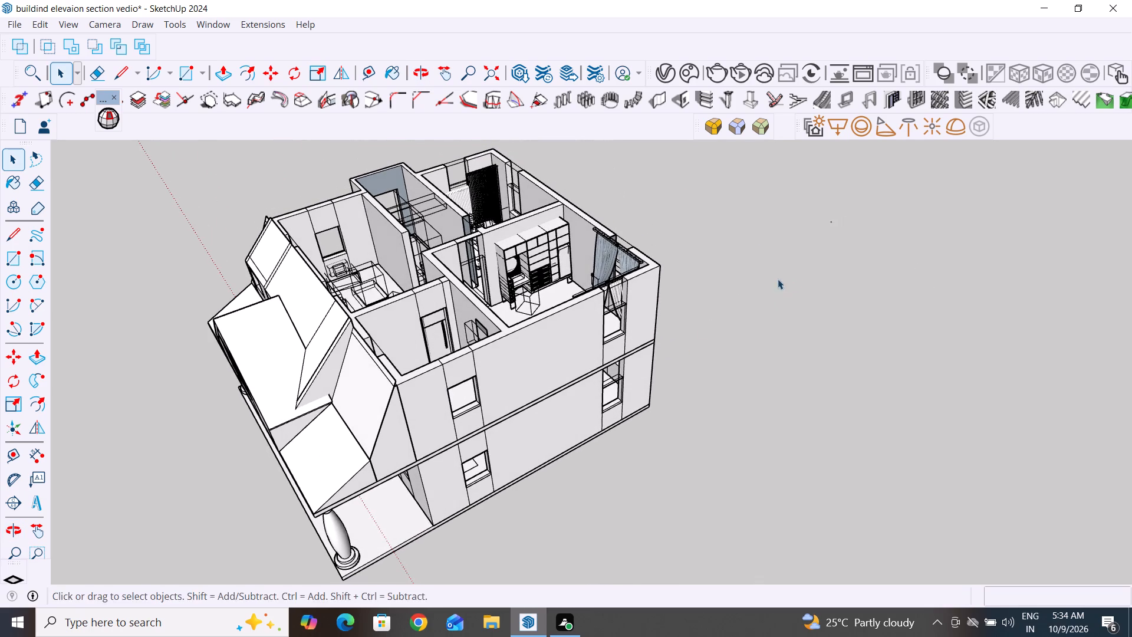
pyautogui.scroll(4, 443, 140)
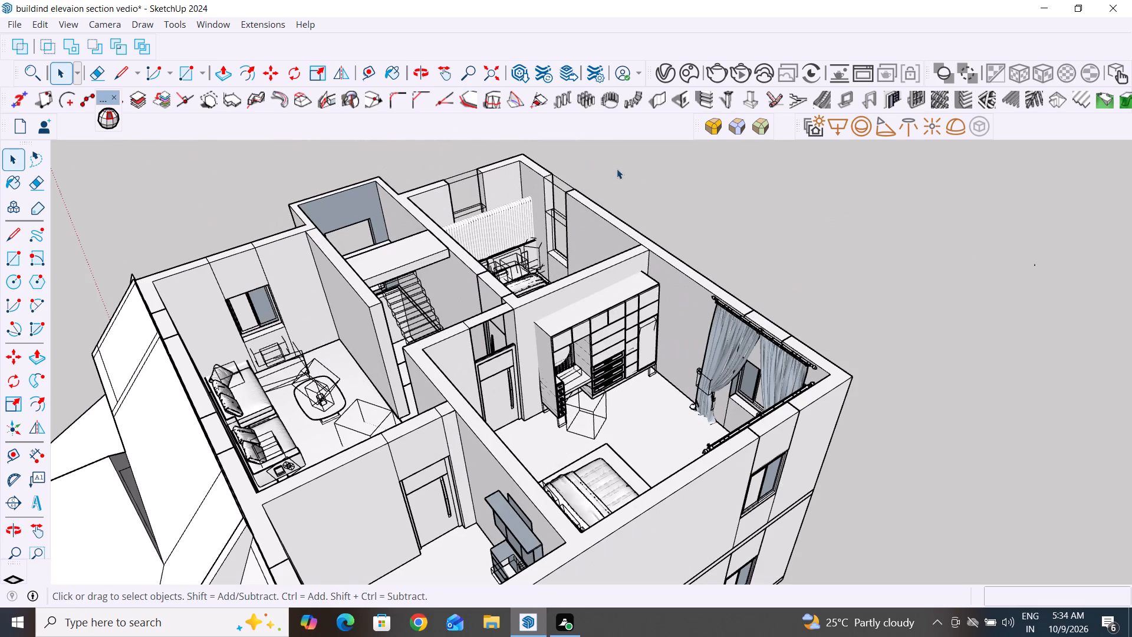
pyautogui.moveTo(828, 271); pyautogui.dragTo(733, 317, button='middle')
pyautogui.scroll(1, 764, 326)
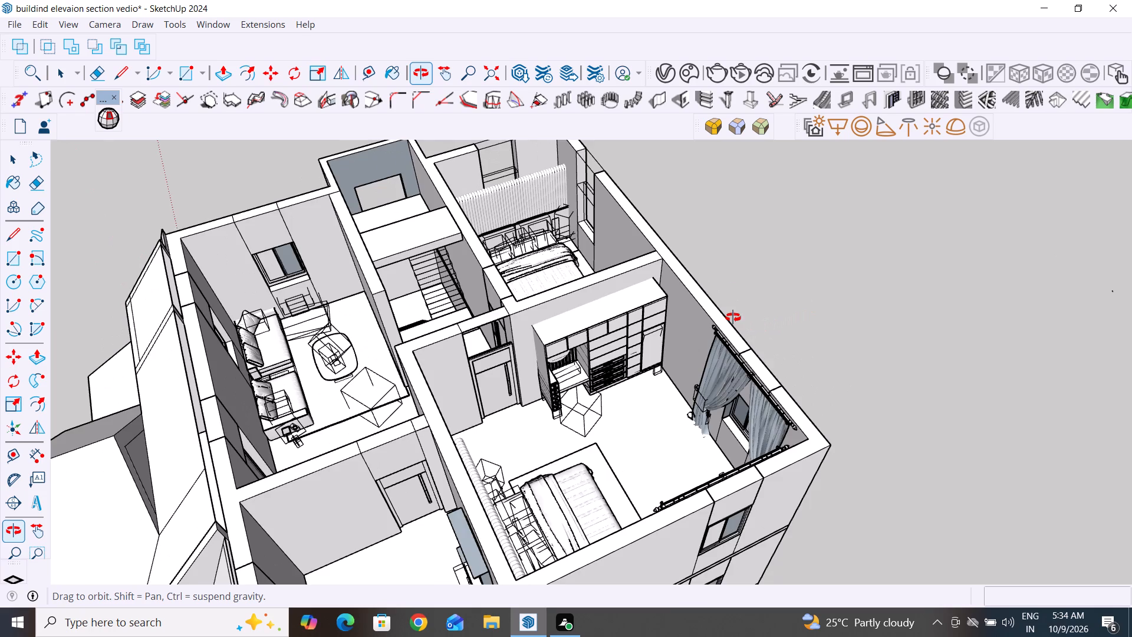
pyautogui.moveTo(733, 317); pyautogui.dragTo(735, 293, button='middle')
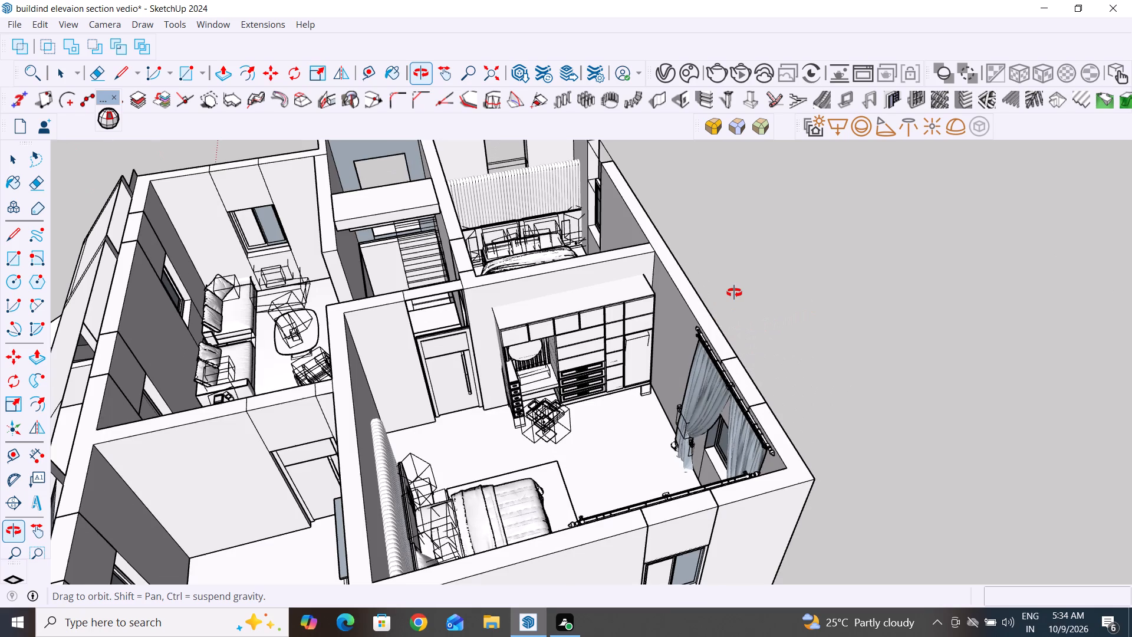
pyautogui.scroll(-5, 498, 310)
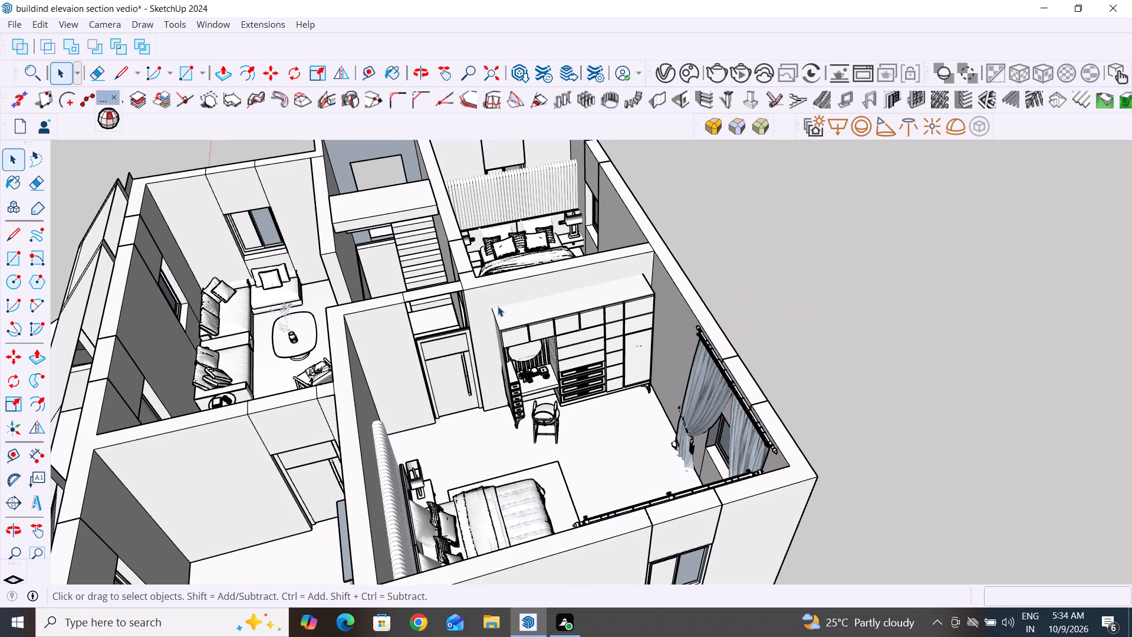
pyautogui.scroll(-3, 440, 375)
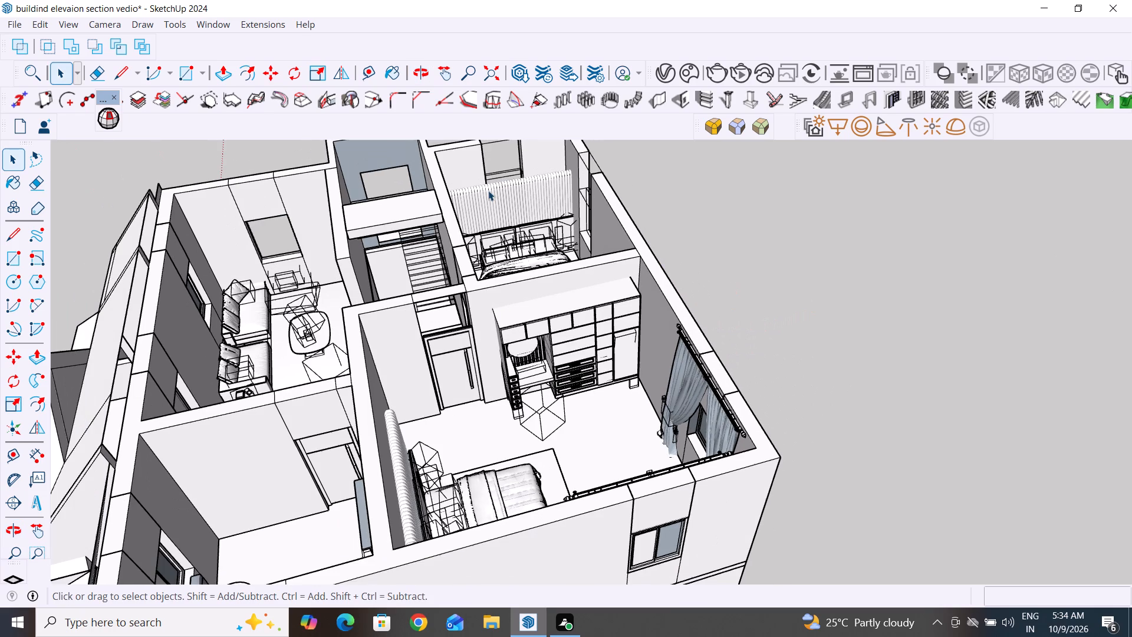
pyautogui.scroll(4, 488, 191)
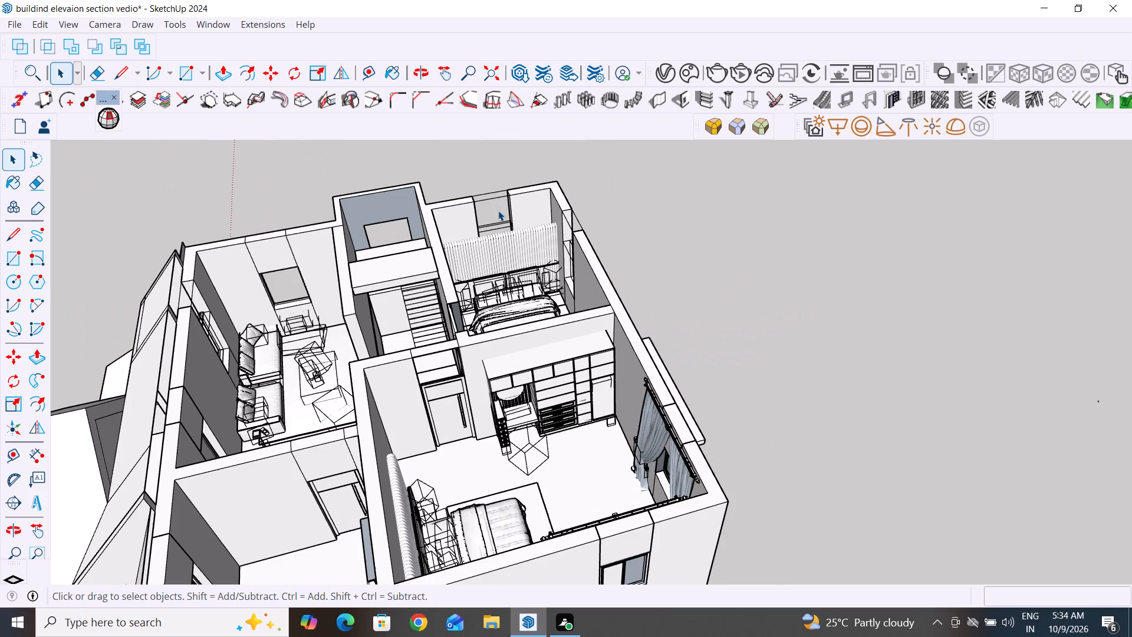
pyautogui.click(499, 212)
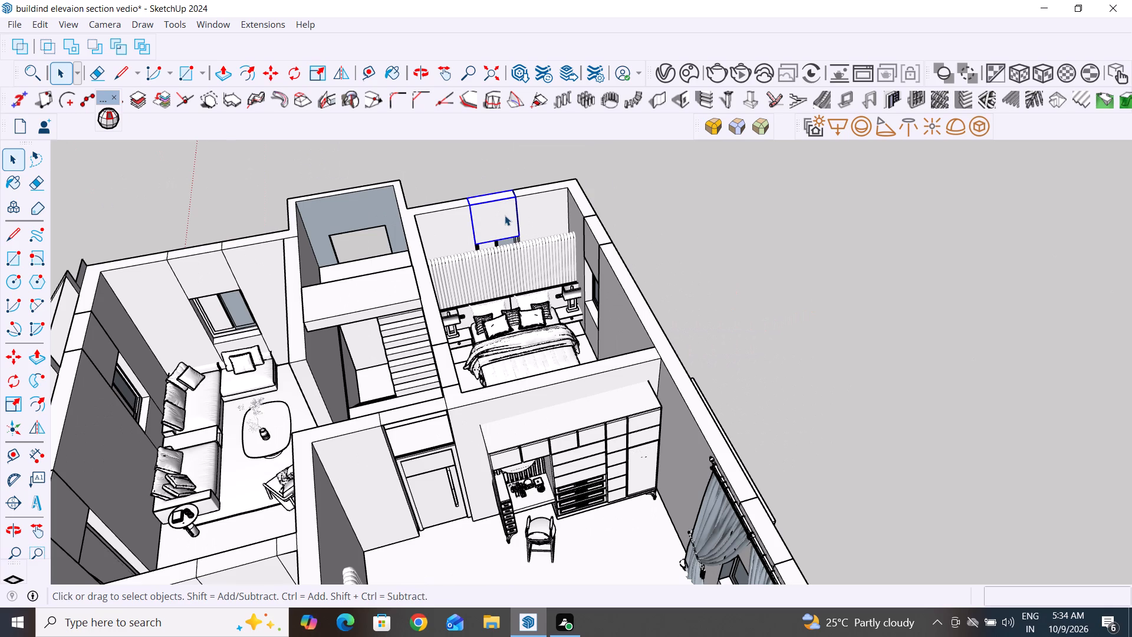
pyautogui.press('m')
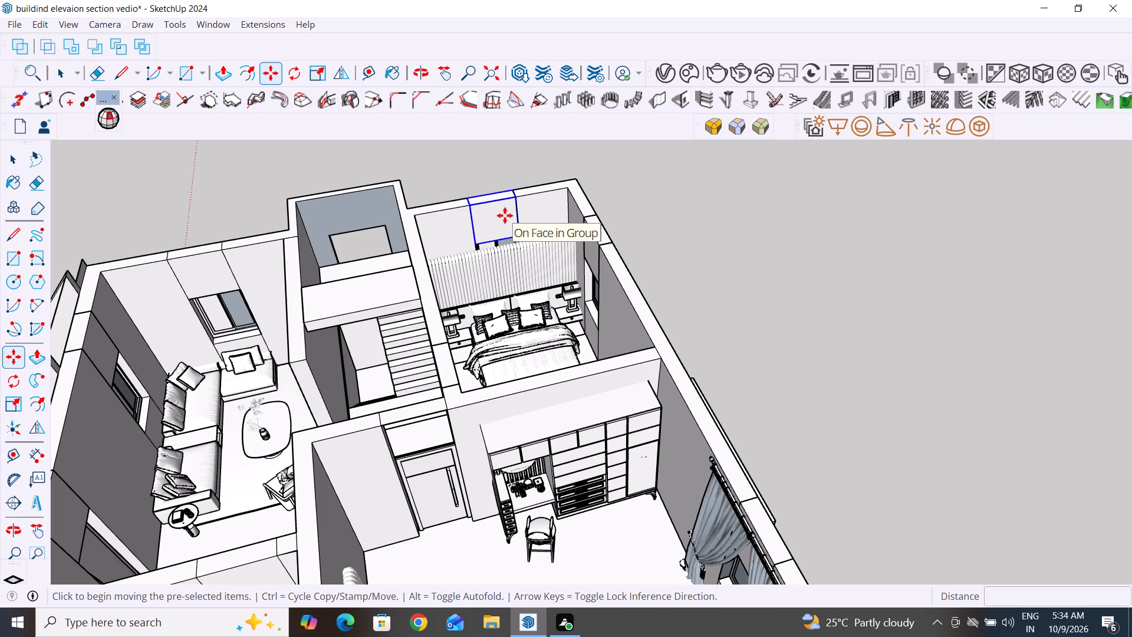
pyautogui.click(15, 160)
# Delete the top face and its two long edges on the wall above the wardrobe bedroom's door.
pyautogui.click(414, 410)
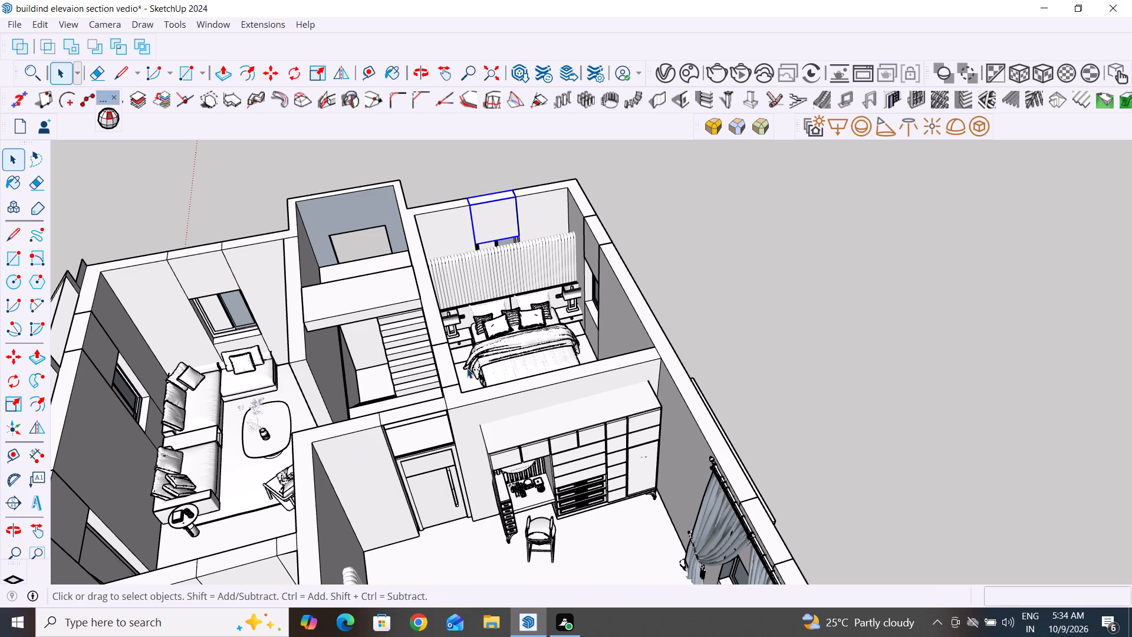
pyautogui.scroll(4, 414, 405)
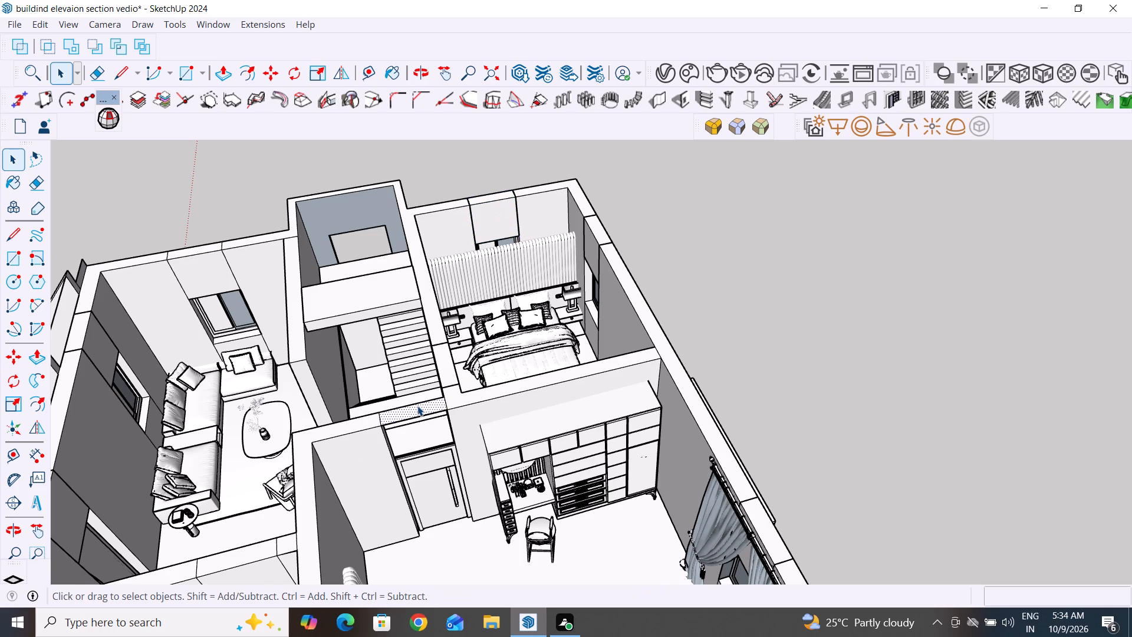
pyautogui.press('Delete')
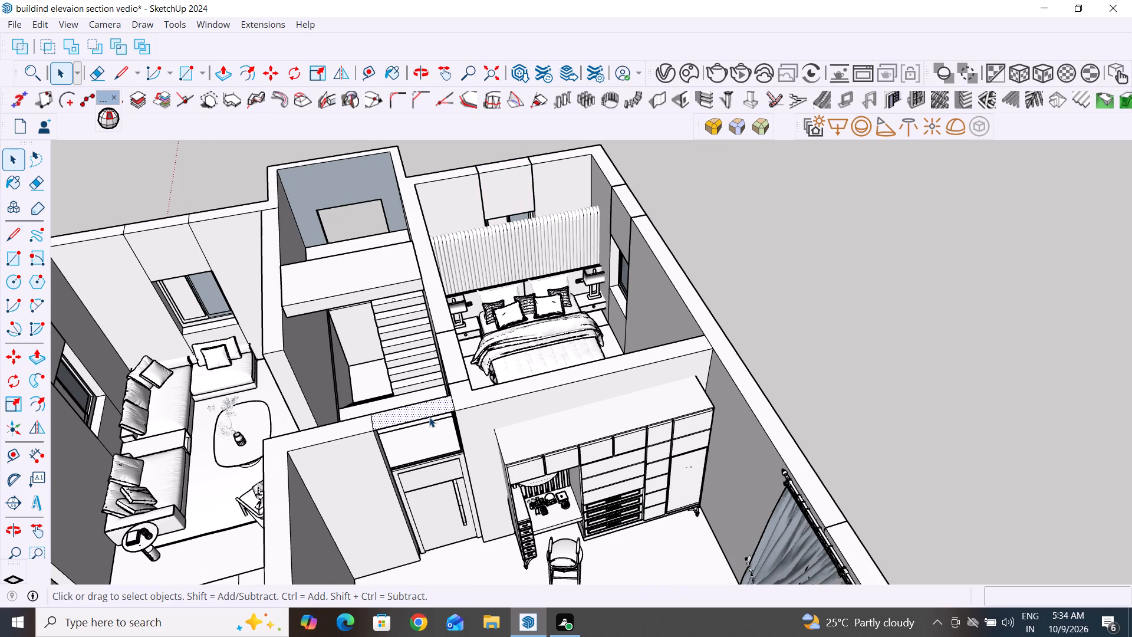
pyautogui.click(430, 417)
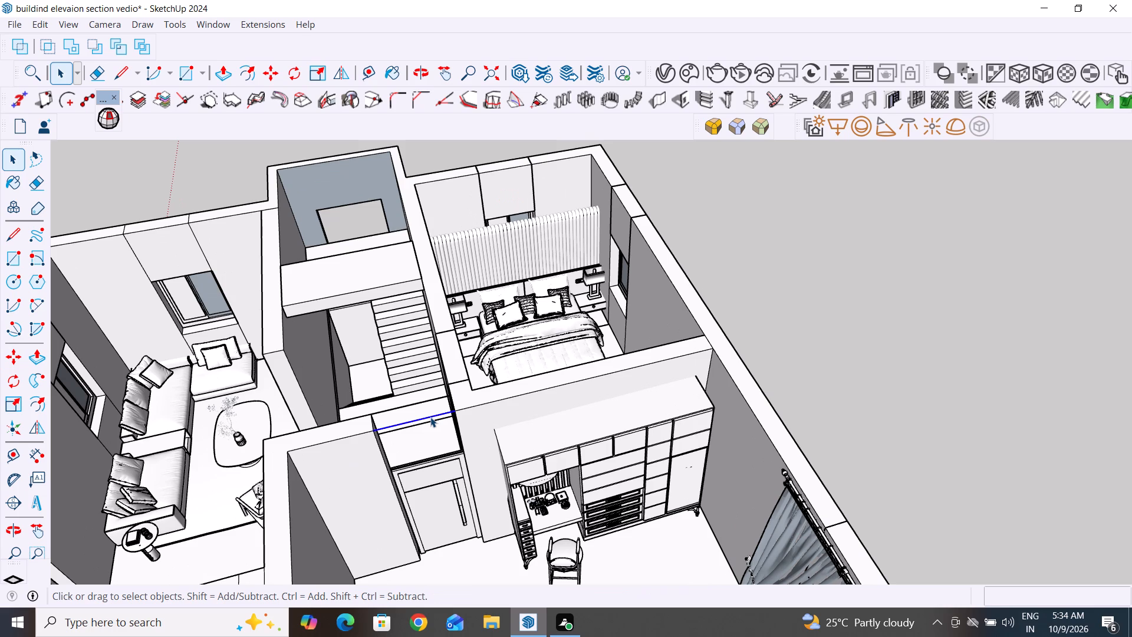
pyautogui.press('Delete')
pyautogui.click(417, 402)
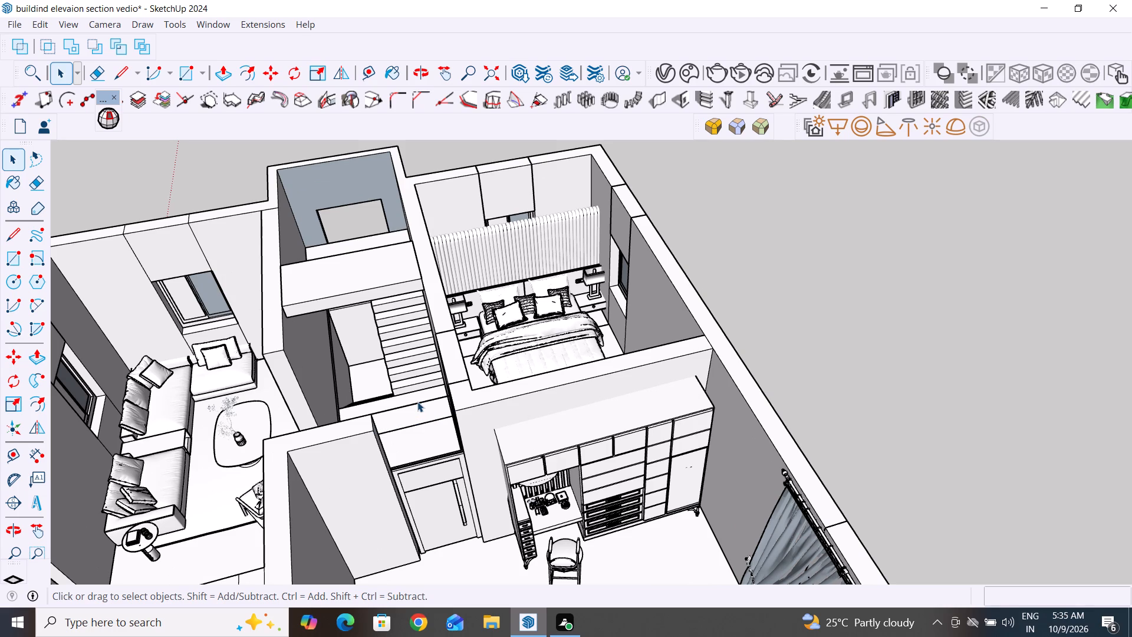
pyautogui.press('Delete')
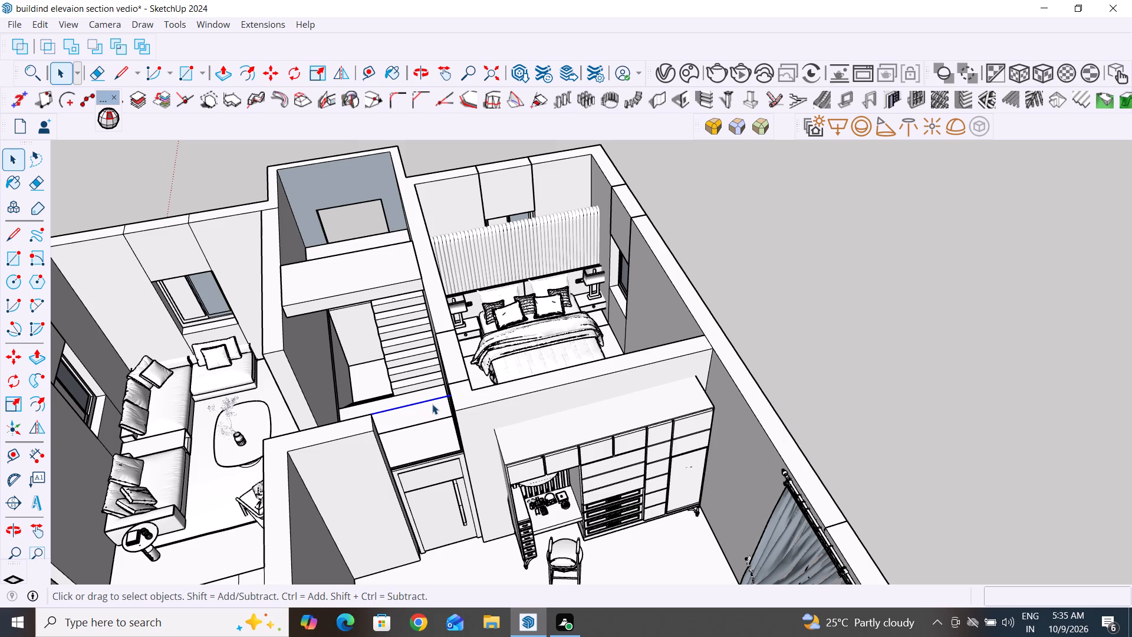
# Copy the wall block above the window behind the smaller bedroom's headboard to the wall corner above the wardrobe bedroom's door.
pyautogui.click(512, 186)
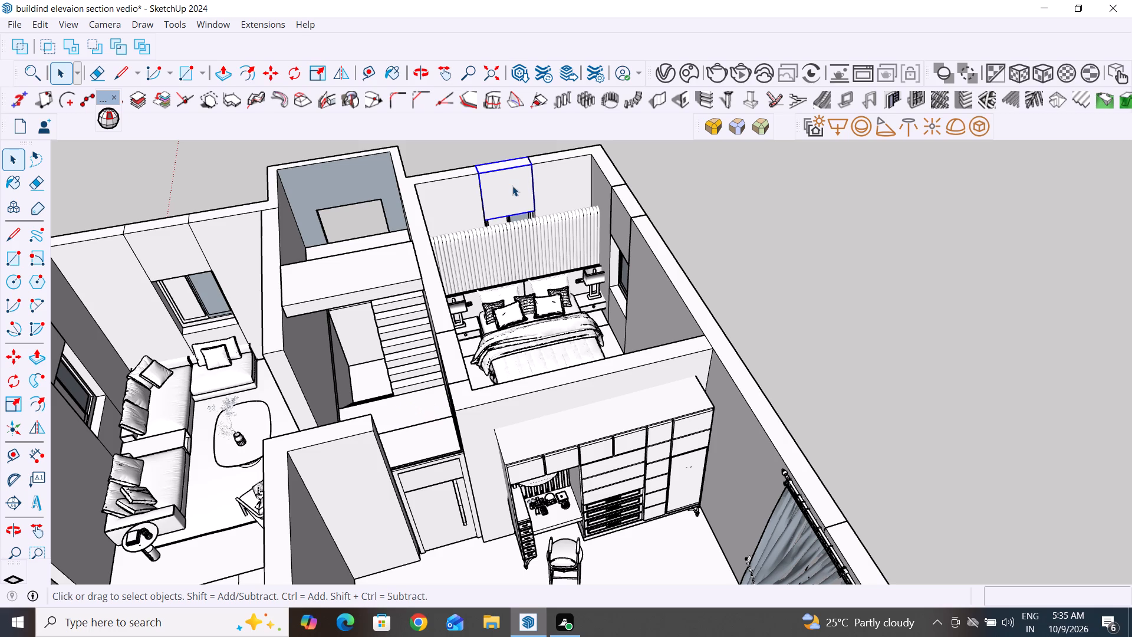
pyautogui.press('m')
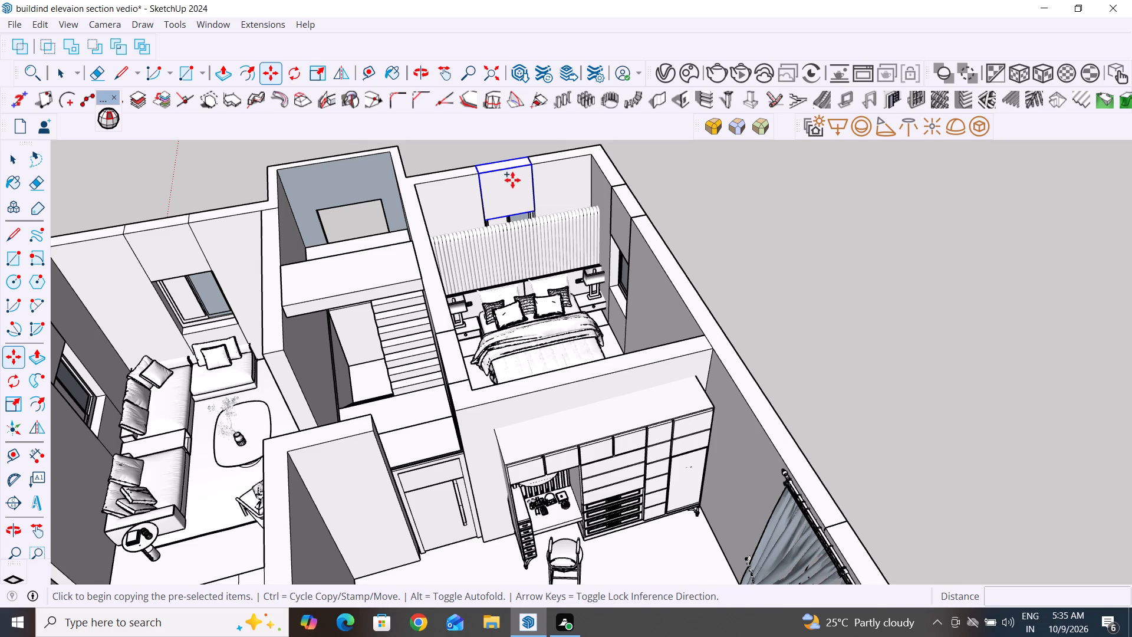
pyautogui.click(533, 163)
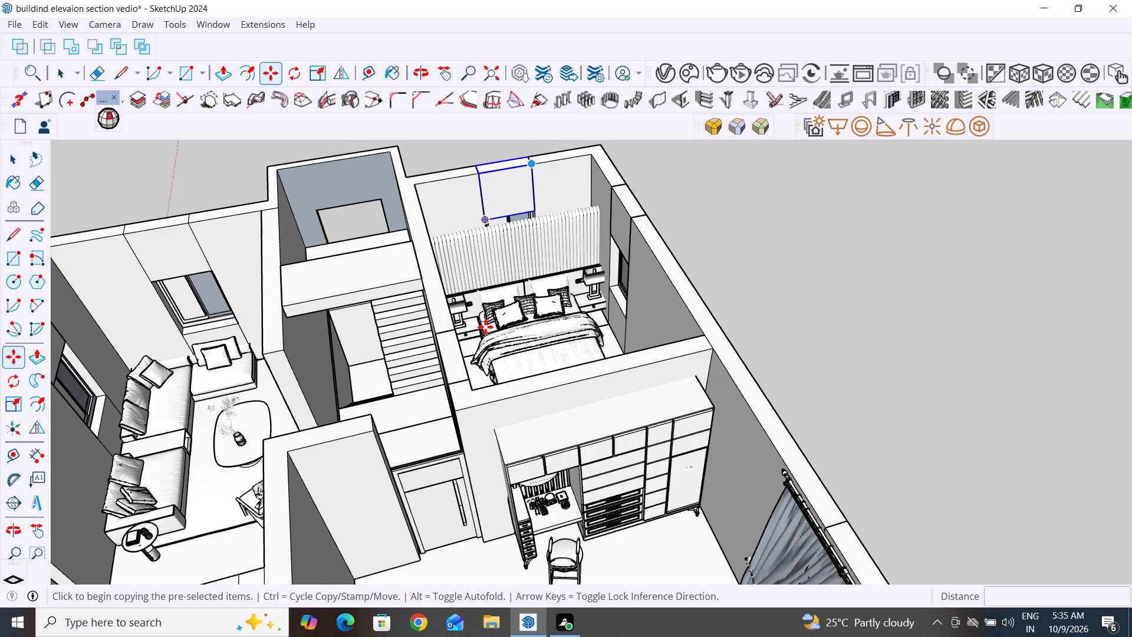
pyautogui.click(454, 412)
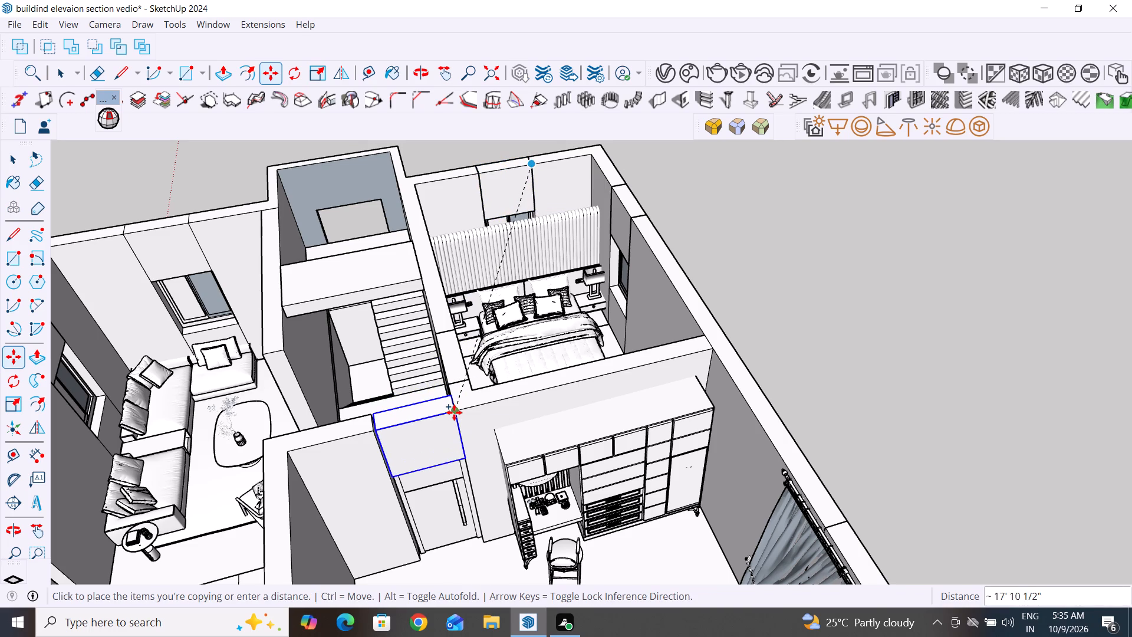
pyautogui.scroll(-2, 514, 348)
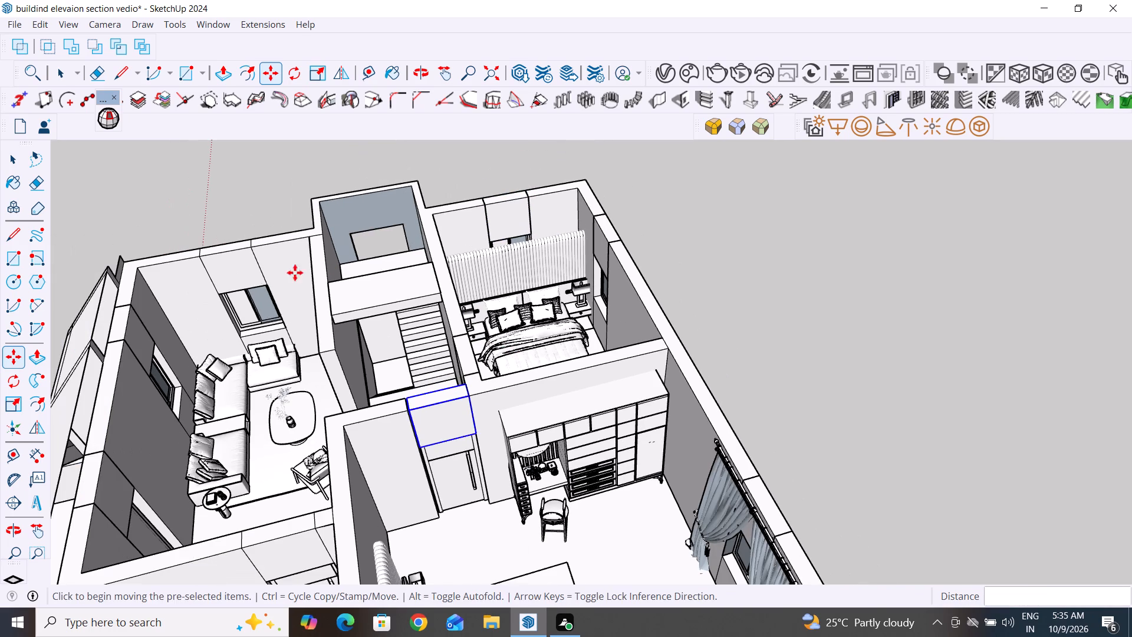
pyautogui.click(15, 166)
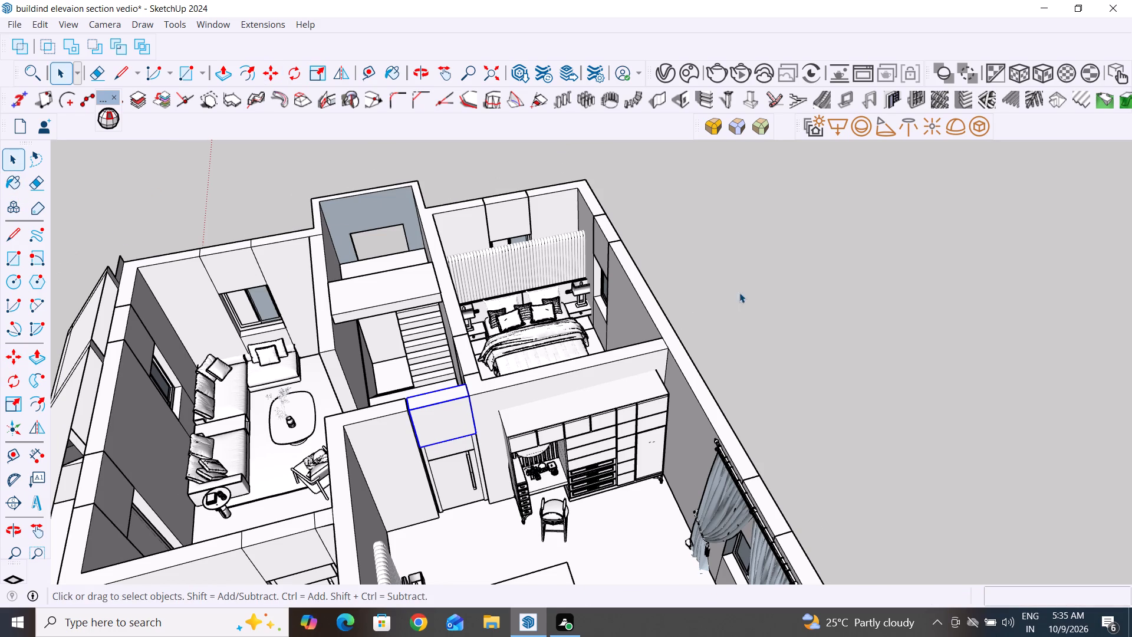
# Examine the filled wall above the bedroom door and the house's outer sides around to the stairwell opening.
pyautogui.moveTo(873, 380); pyautogui.dragTo(496, 396, button='middle')
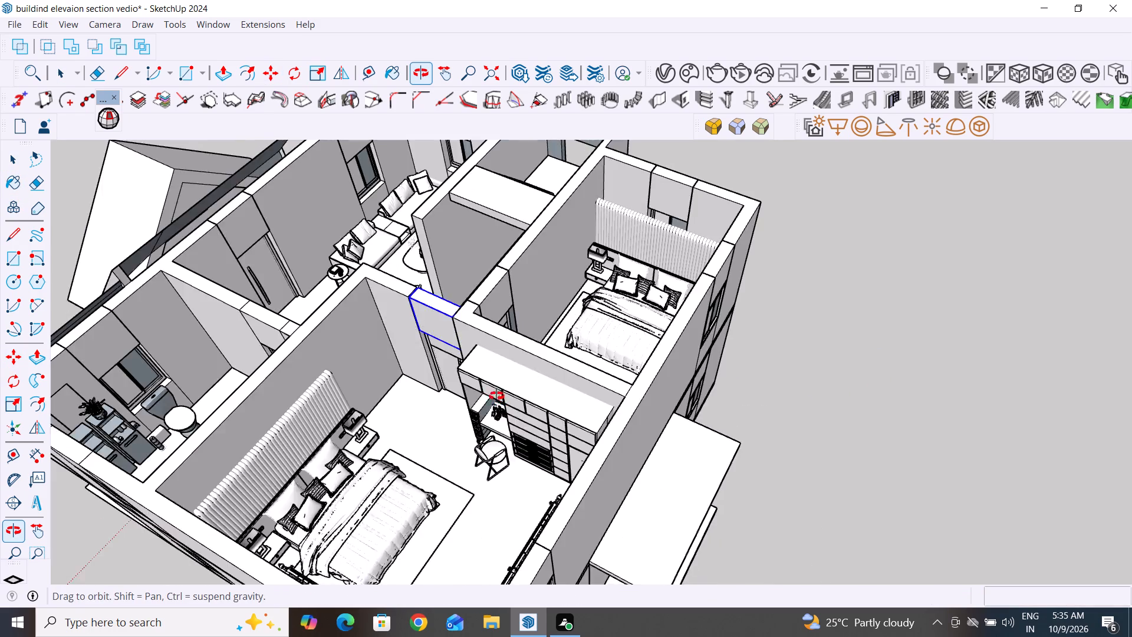
pyautogui.moveTo(496, 396); pyautogui.dragTo(483, 382, button='middle')
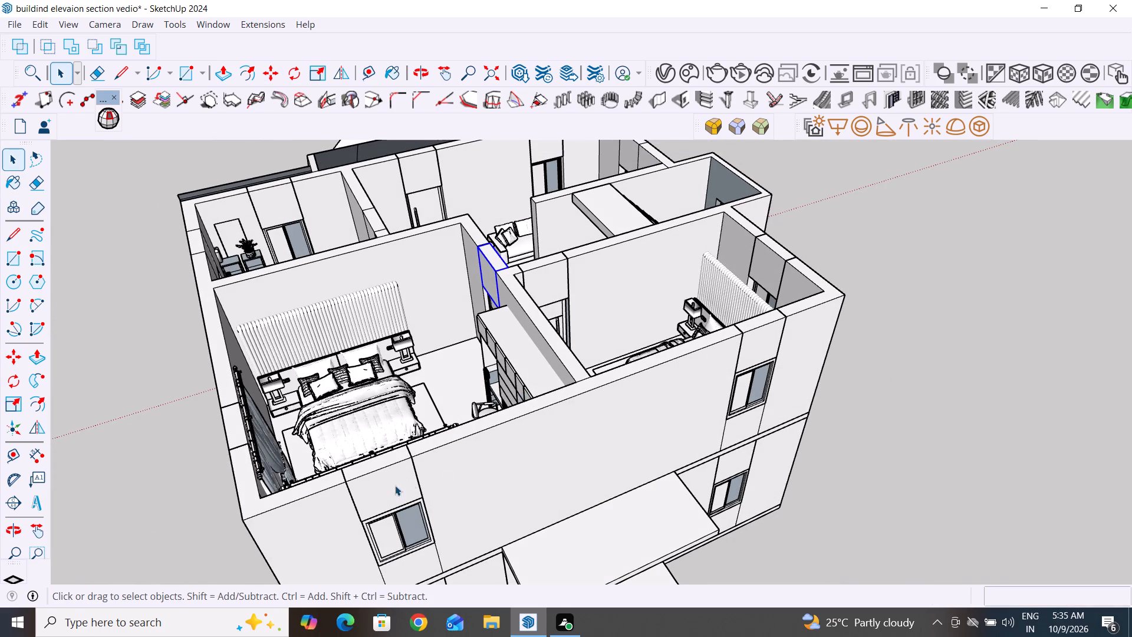
pyautogui.scroll(-3, 378, 500)
pyautogui.moveTo(895, 405); pyautogui.dragTo(712, 370, button='middle')
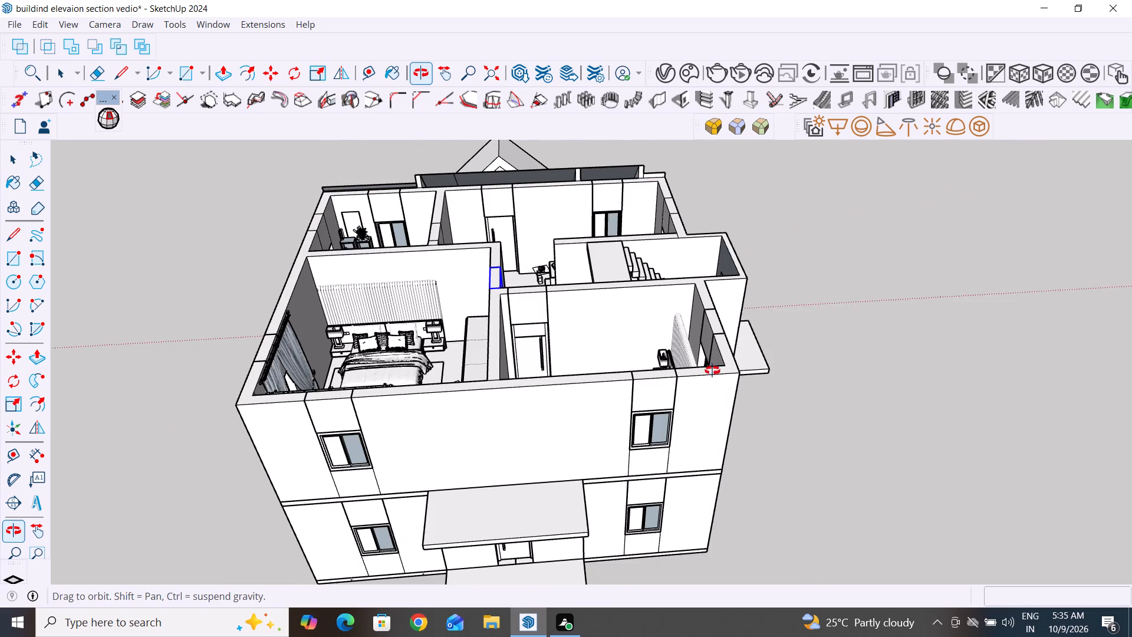
pyautogui.moveTo(712, 370); pyautogui.dragTo(508, 277, button='middle')
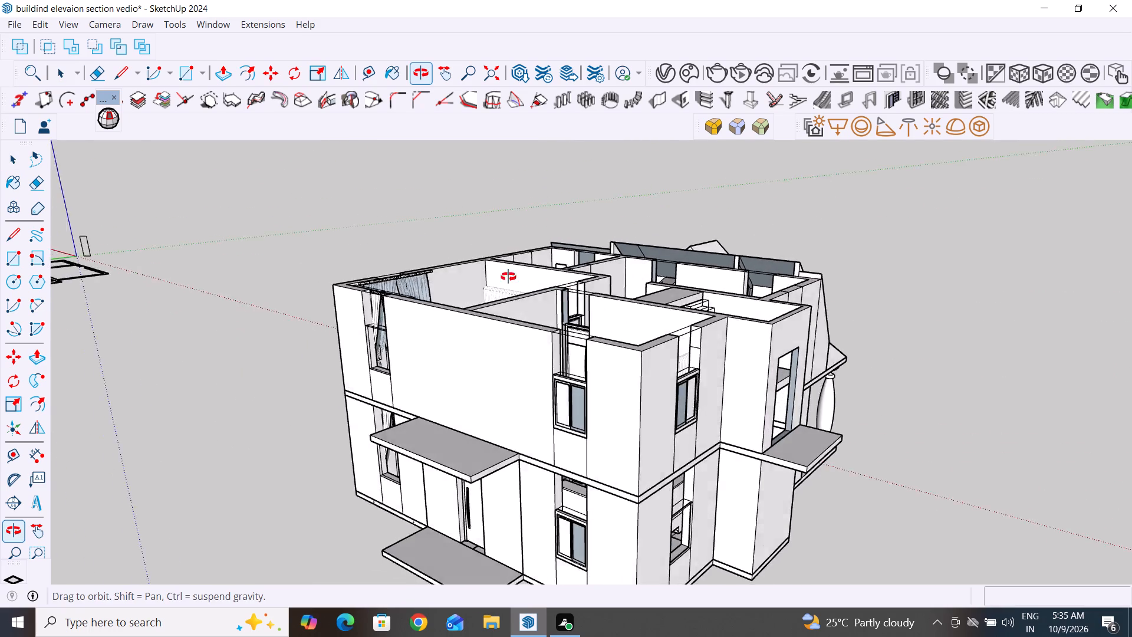
pyautogui.moveTo(508, 277); pyautogui.dragTo(372, 249, button='middle')
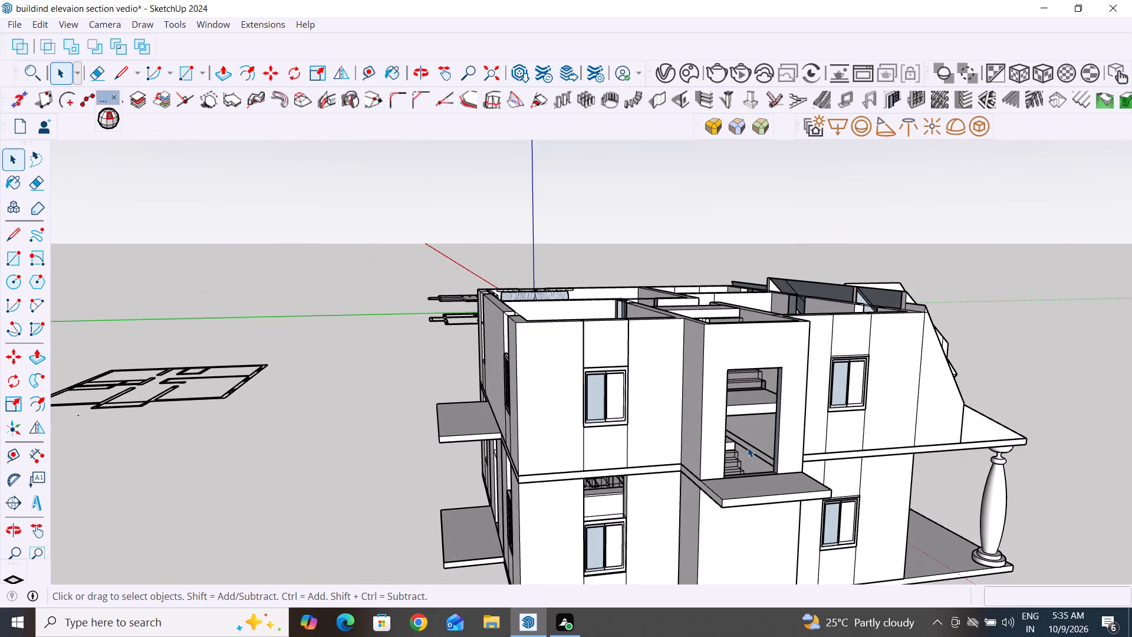
# Examine the stairwell's projecting outer wall, its tall opening and the stair flights behind it from level and low angles.
pyautogui.scroll(4, 748, 447)
pyautogui.moveTo(756, 423); pyautogui.dragTo(718, 386, button='middle')
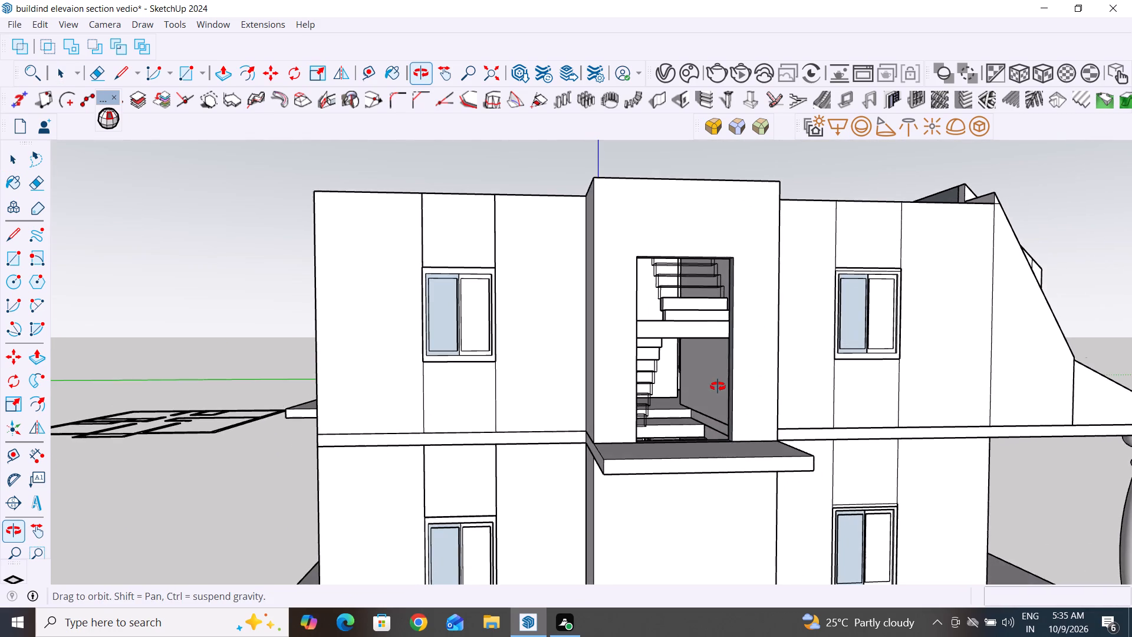
pyautogui.moveTo(718, 386); pyautogui.dragTo(696, 407, button='middle')
pyautogui.moveTo(674, 370); pyautogui.dragTo(677, 370, button='middle')
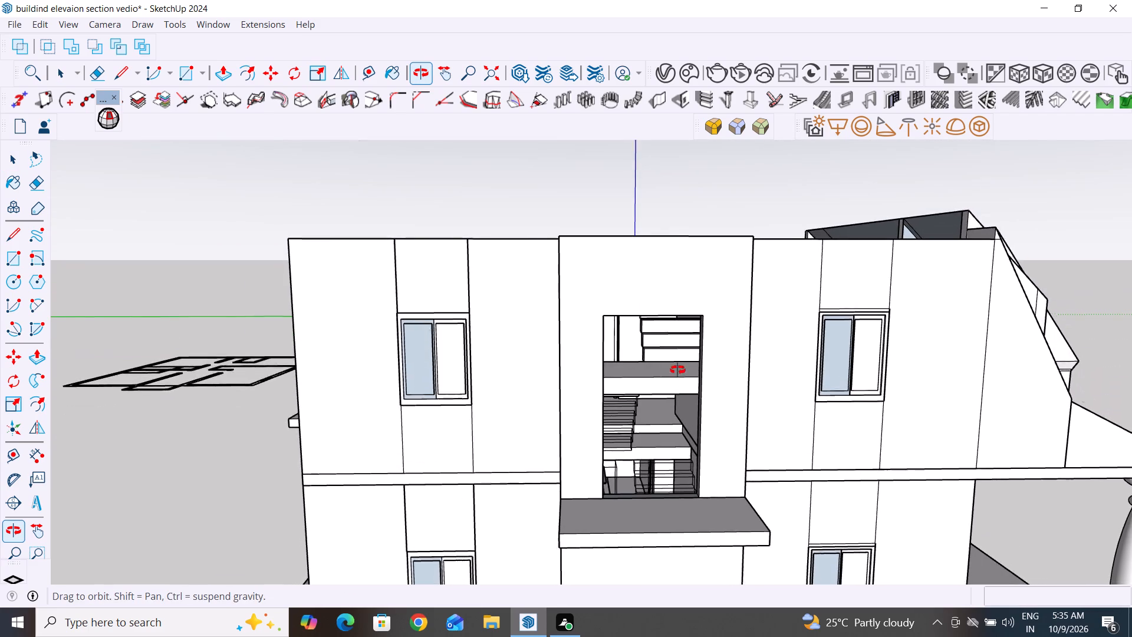
pyautogui.moveTo(677, 370); pyautogui.dragTo(667, 255, button='middle')
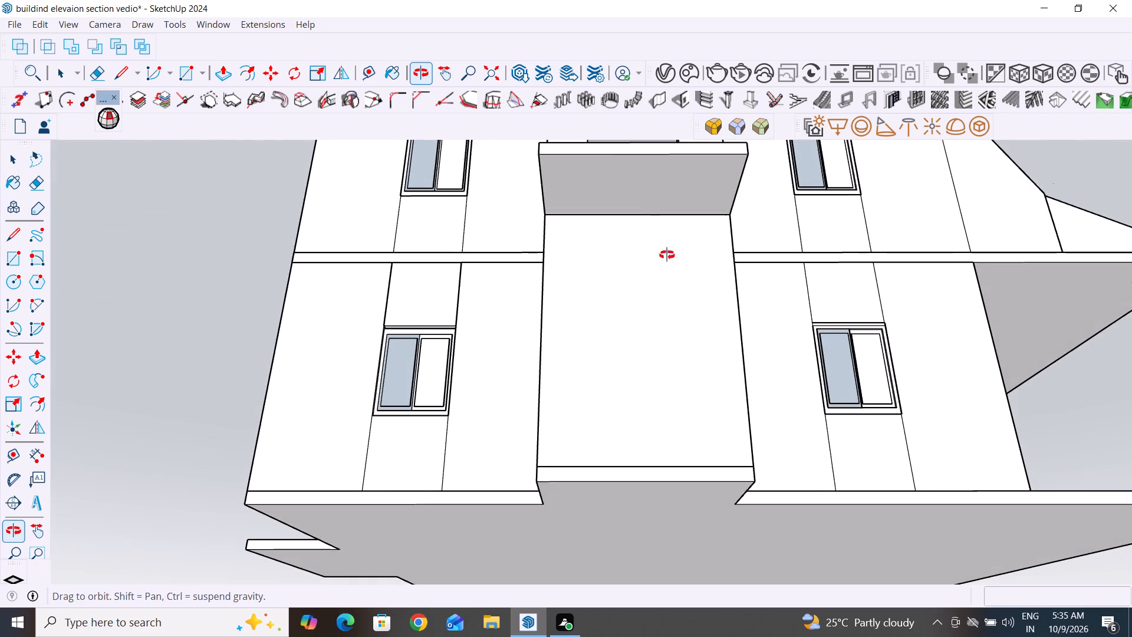
pyautogui.moveTo(667, 255); pyautogui.dragTo(641, 367, button='middle')
pyautogui.scroll(-2, 641, 367)
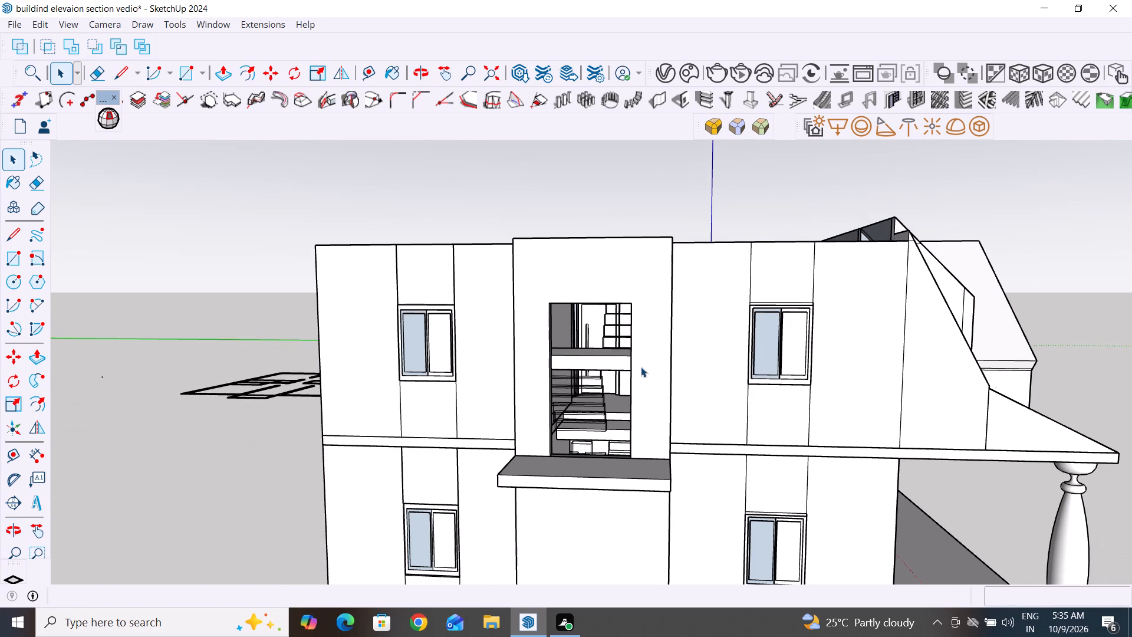
pyautogui.scroll(5, 571, 249)
pyautogui.moveTo(611, 275); pyautogui.dragTo(673, 129, button='middle')
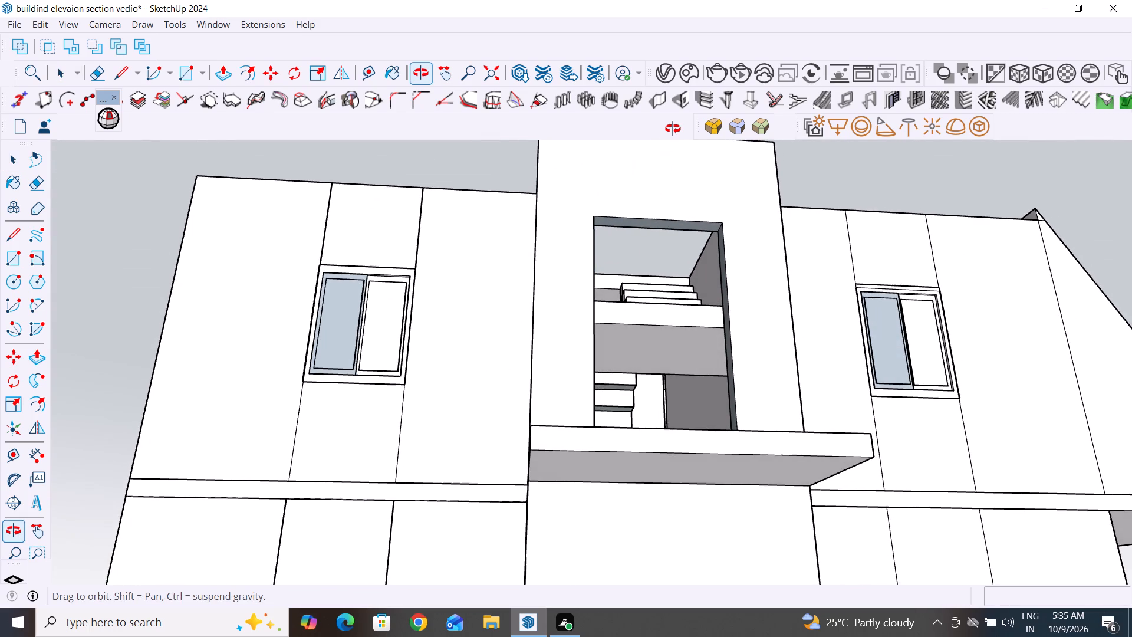
pyautogui.moveTo(673, 129); pyautogui.dragTo(674, 127, button='middle')
pyautogui.scroll(-7, 626, 359)
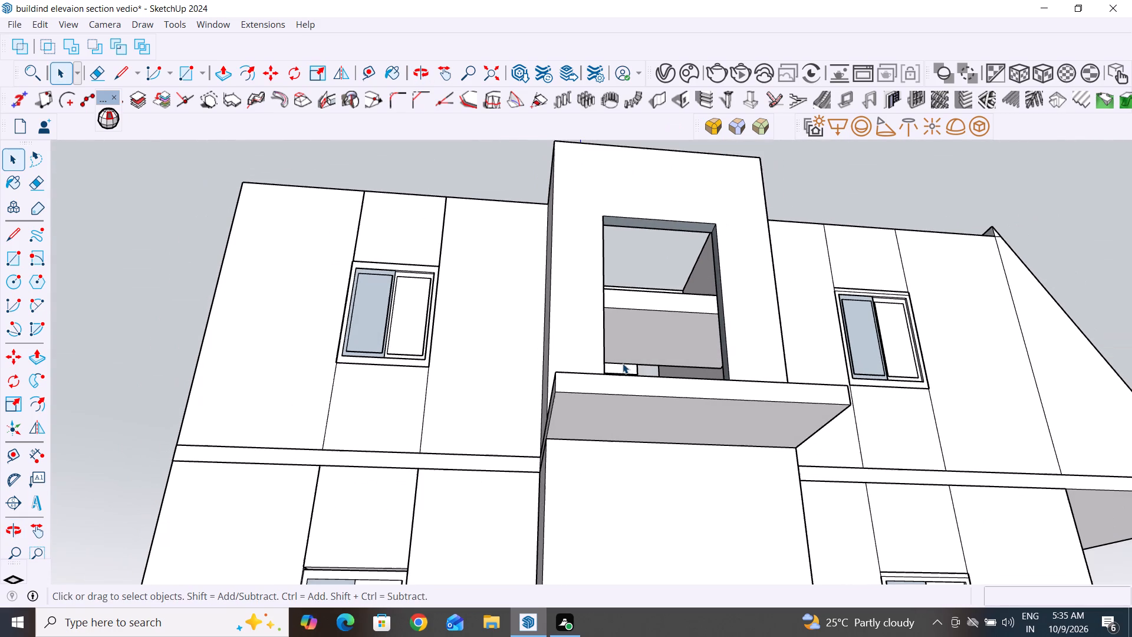
pyautogui.scroll(-3, 623, 363)
pyautogui.scroll(4, 655, 284)
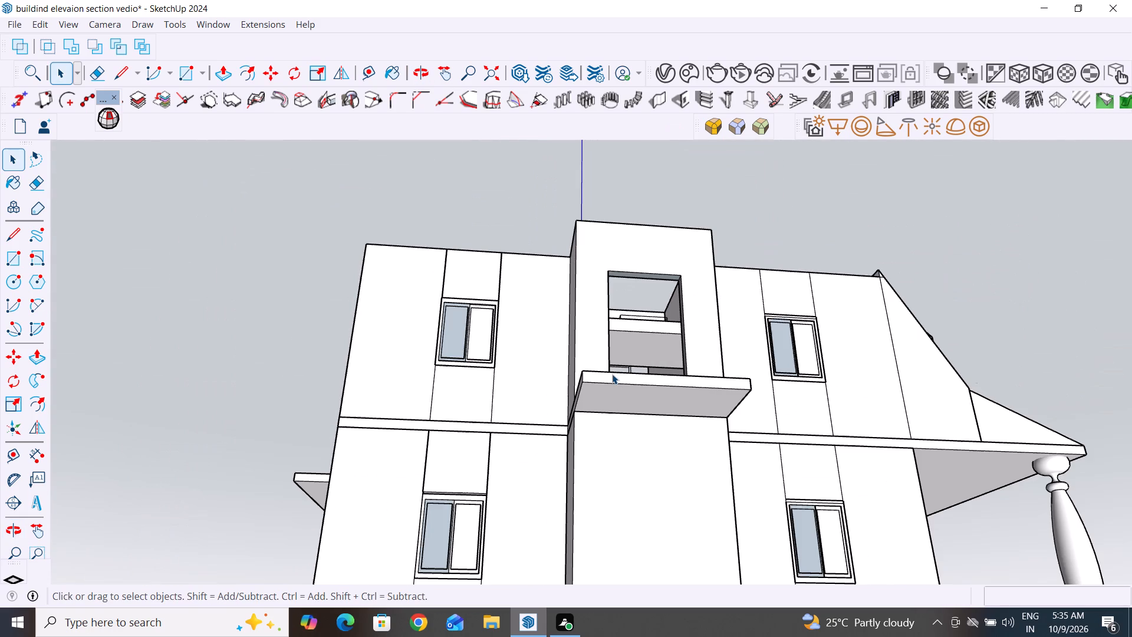
pyautogui.scroll(8, 655, 284)
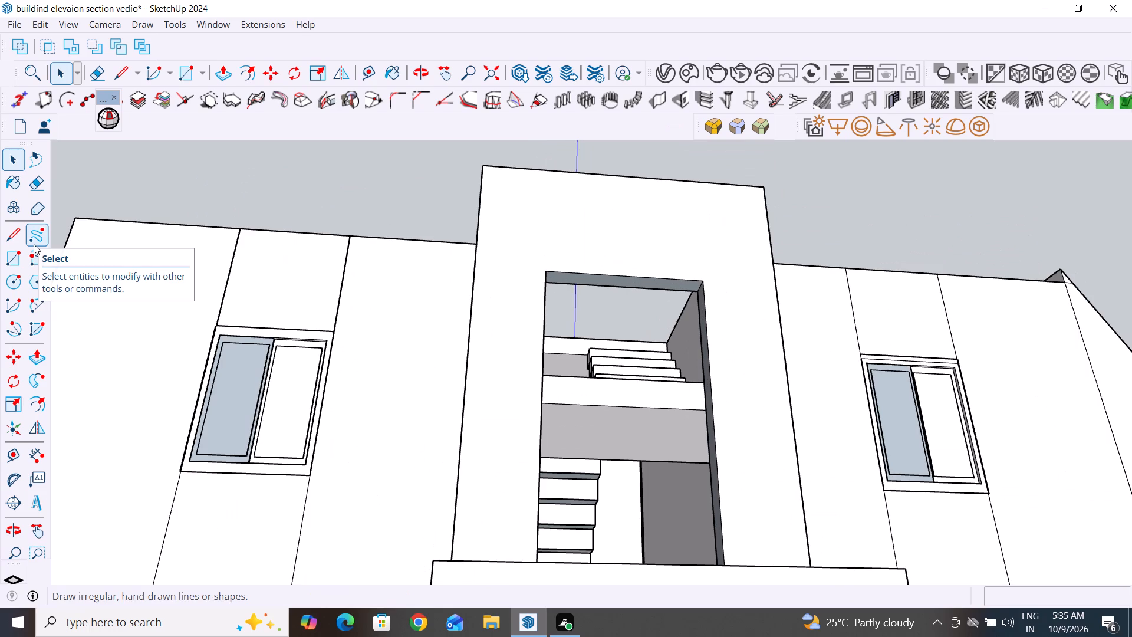
# Push/Pull the underside of the wall above the stairwell's upper-storey opening upward about 2' 11" to the wall top.
pyautogui.click(218, 75)
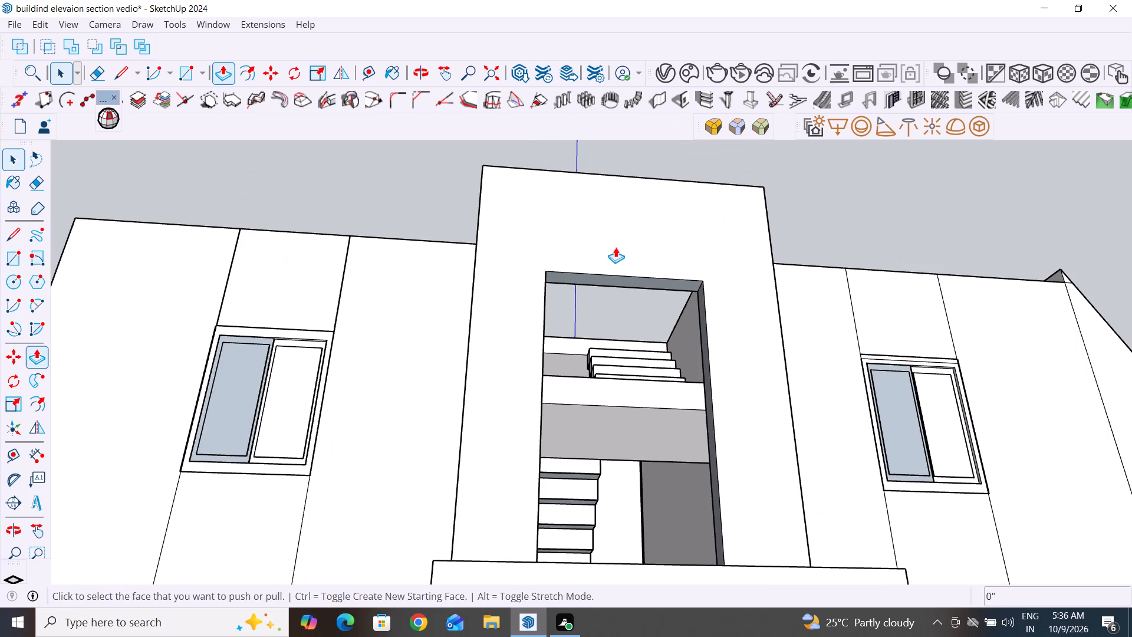
pyautogui.scroll(9, 627, 277)
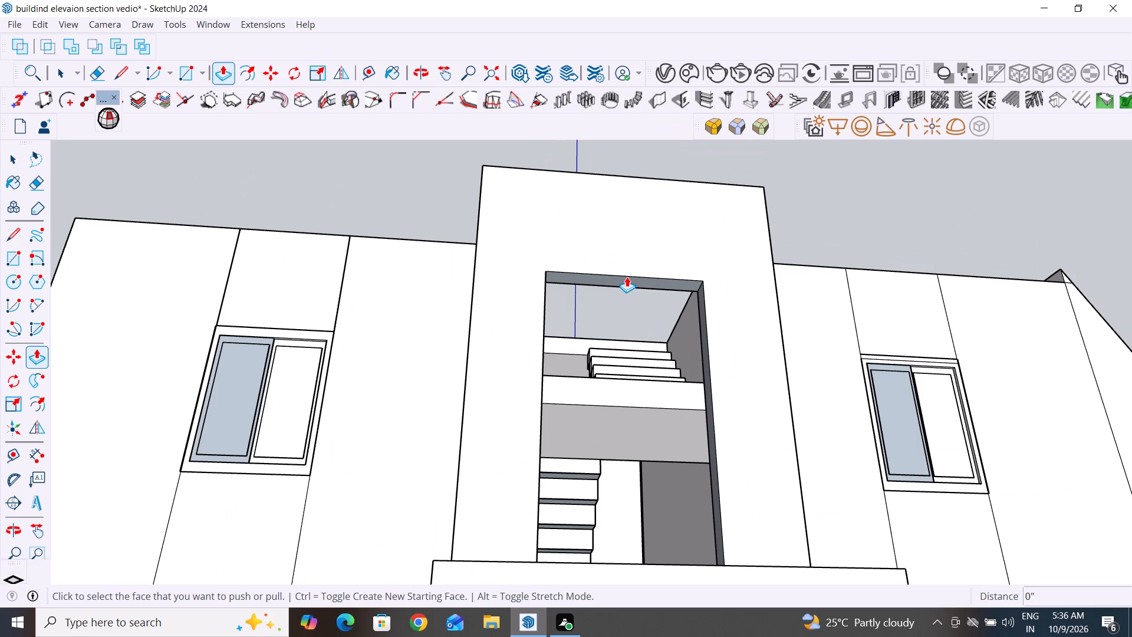
pyautogui.scroll(4, 627, 277)
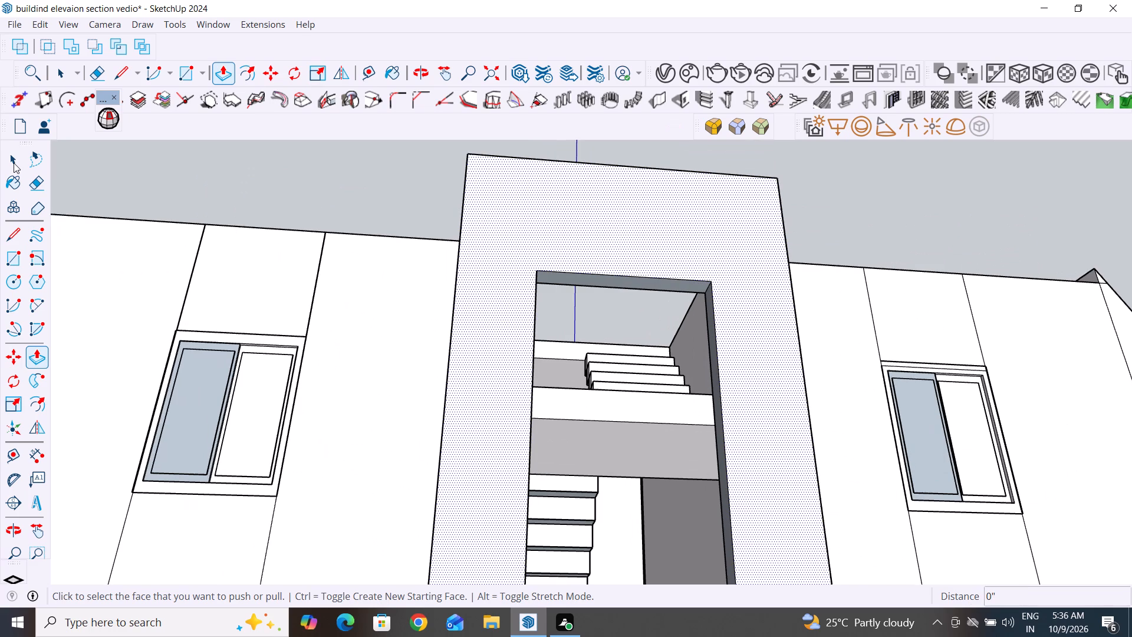
pyautogui.click(14, 163)
pyautogui.click(664, 284)
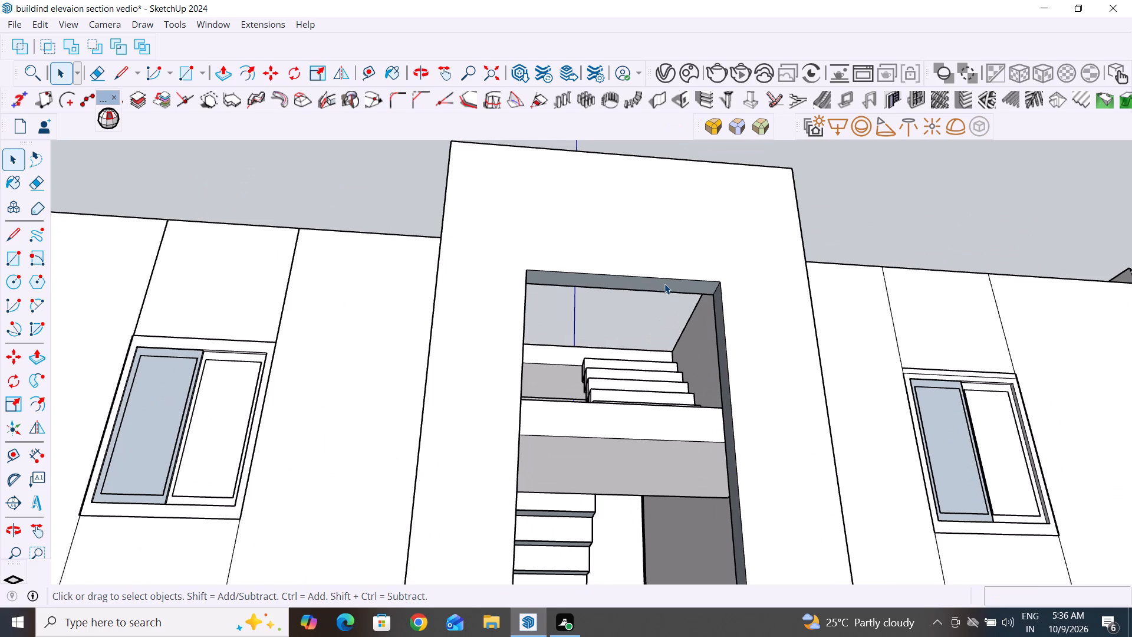
pyautogui.click(222, 77)
pyautogui.click(627, 281)
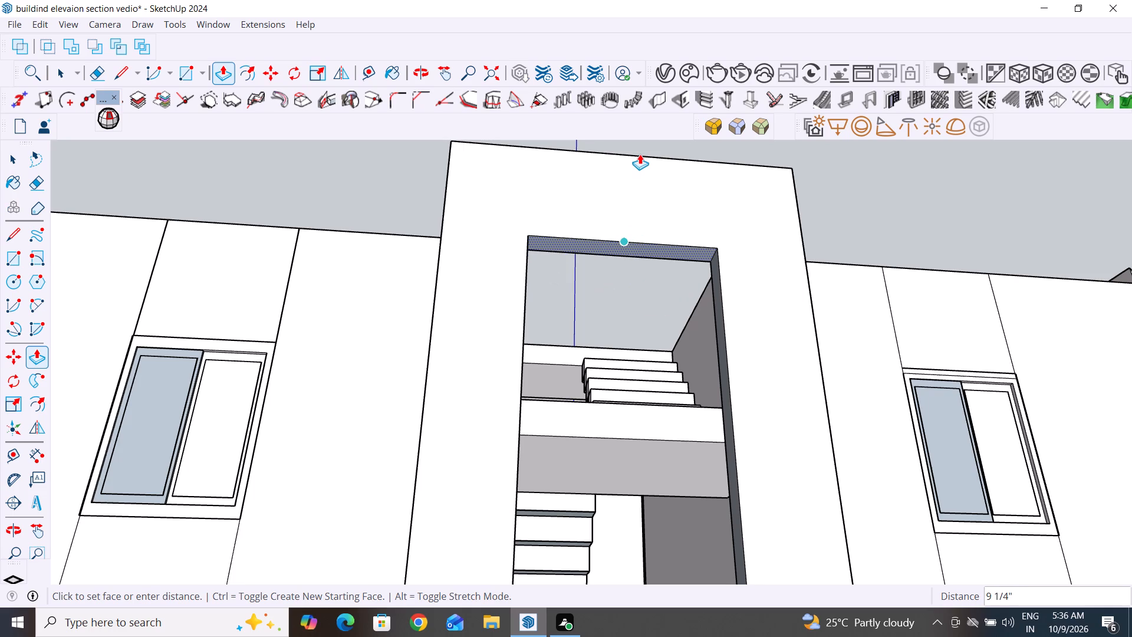
pyautogui.click(625, 195)
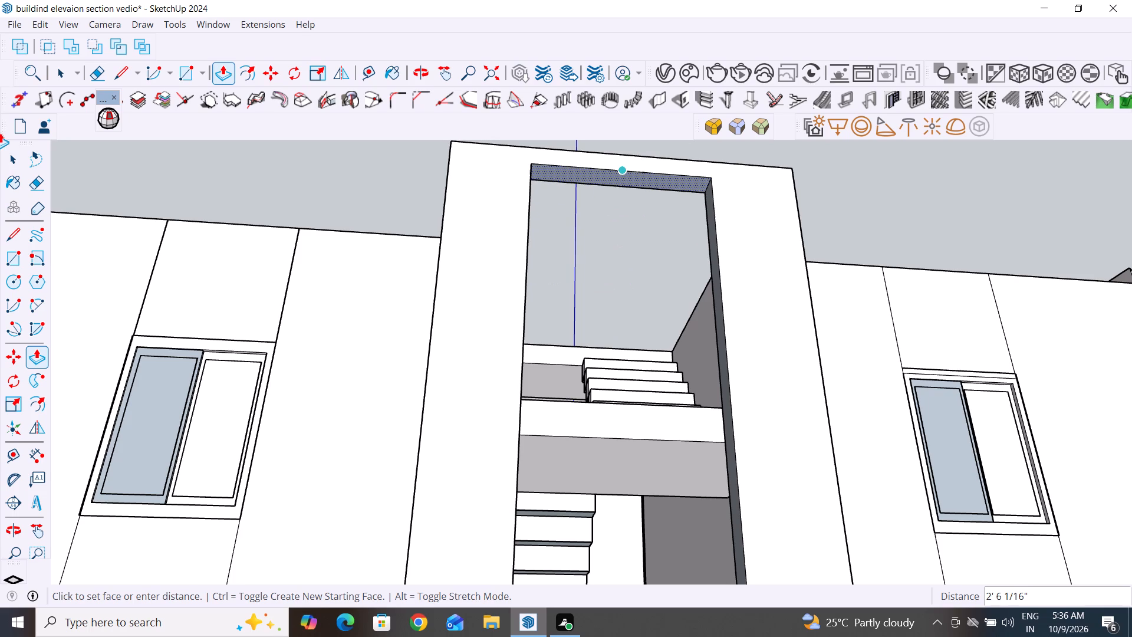
# Pull the head face of the stairwell opening back down about 4 5/16", leaving a thin beam across the wall top.
pyautogui.scroll(-3, 657, 391)
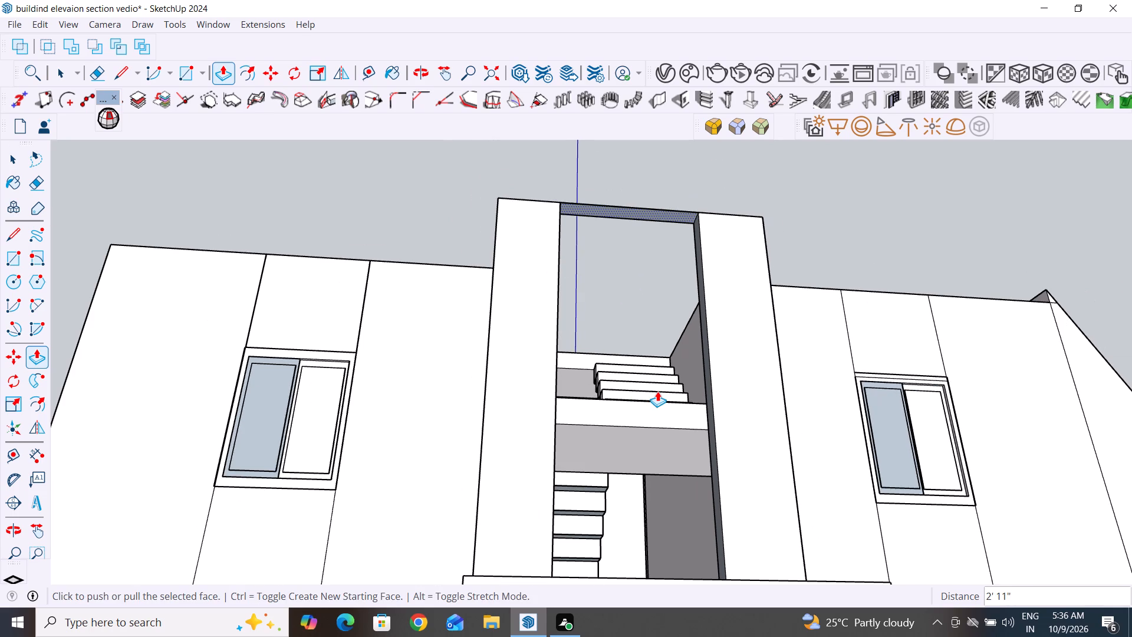
pyautogui.click(680, 216)
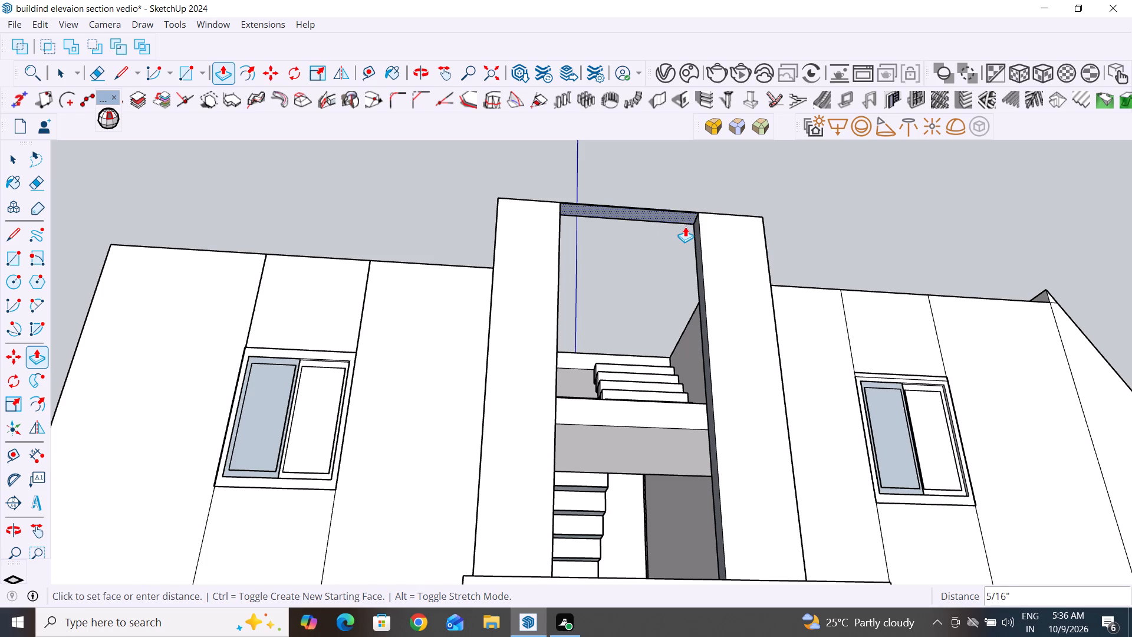
pyautogui.click(685, 228)
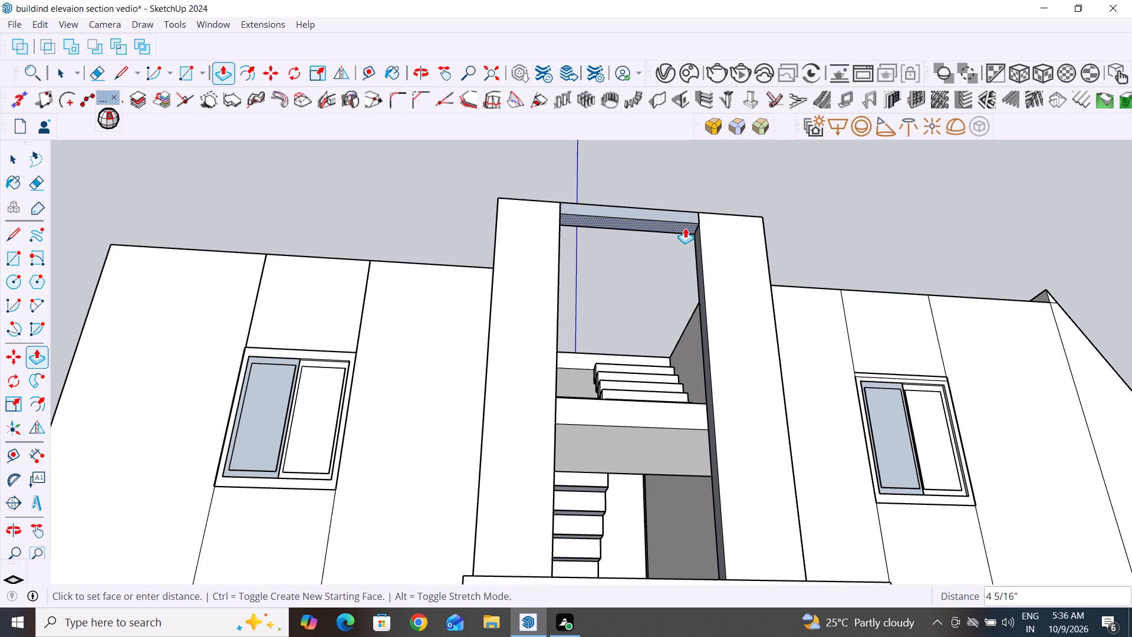
pyautogui.click(21, 155)
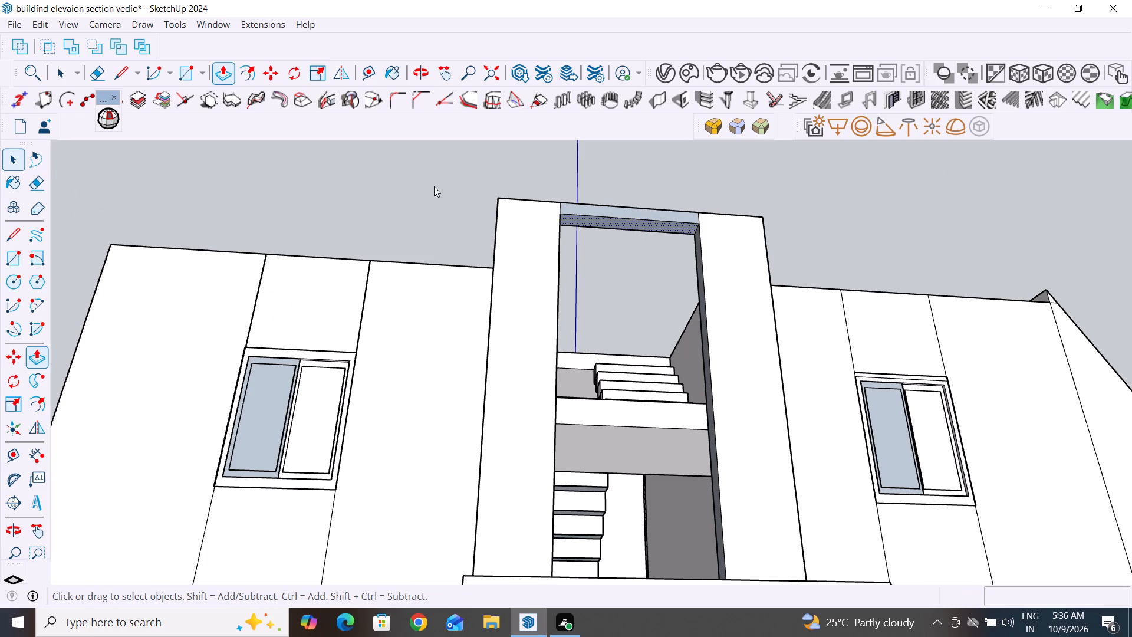
# Examine the thin beam over the stairwell opening, its outer face and the surrounding upper-storey wall tops from above.
pyautogui.scroll(-5, 579, 186)
pyautogui.moveTo(752, 205); pyautogui.dragTo(754, 234, button='middle')
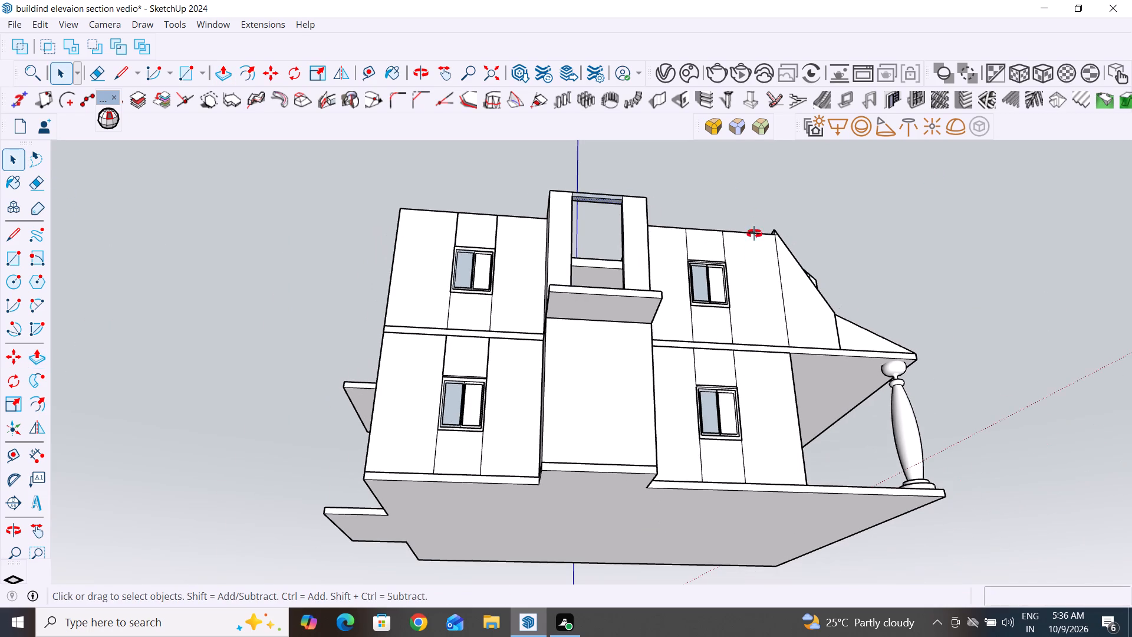
pyautogui.moveTo(754, 234); pyautogui.dragTo(722, 431, button='middle')
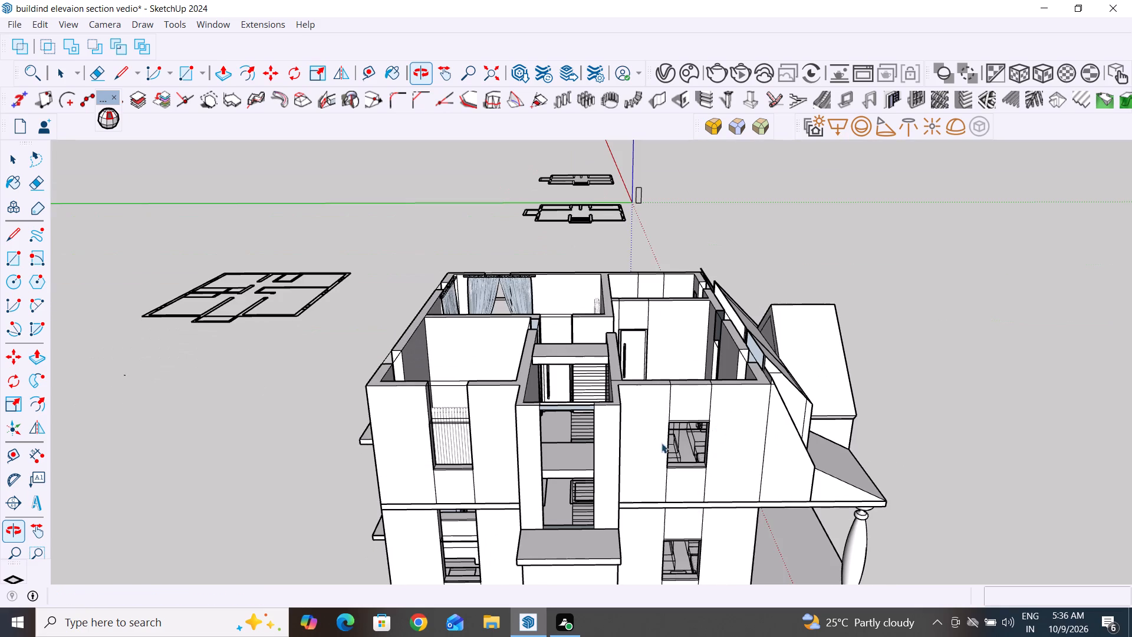
pyautogui.scroll(14, 551, 411)
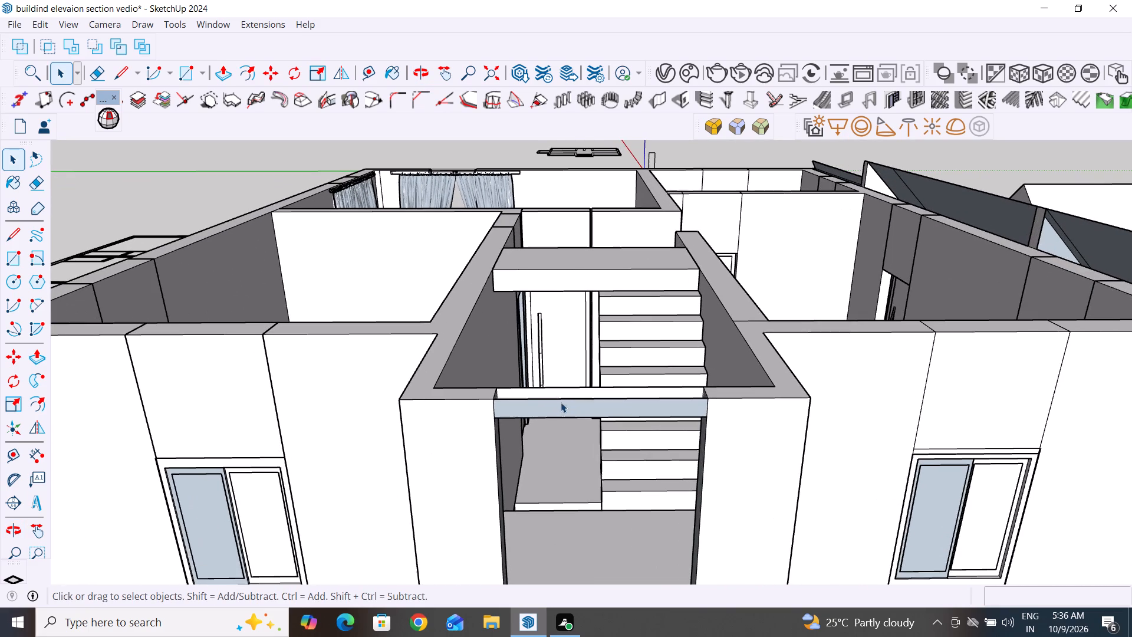
pyautogui.click(566, 406)
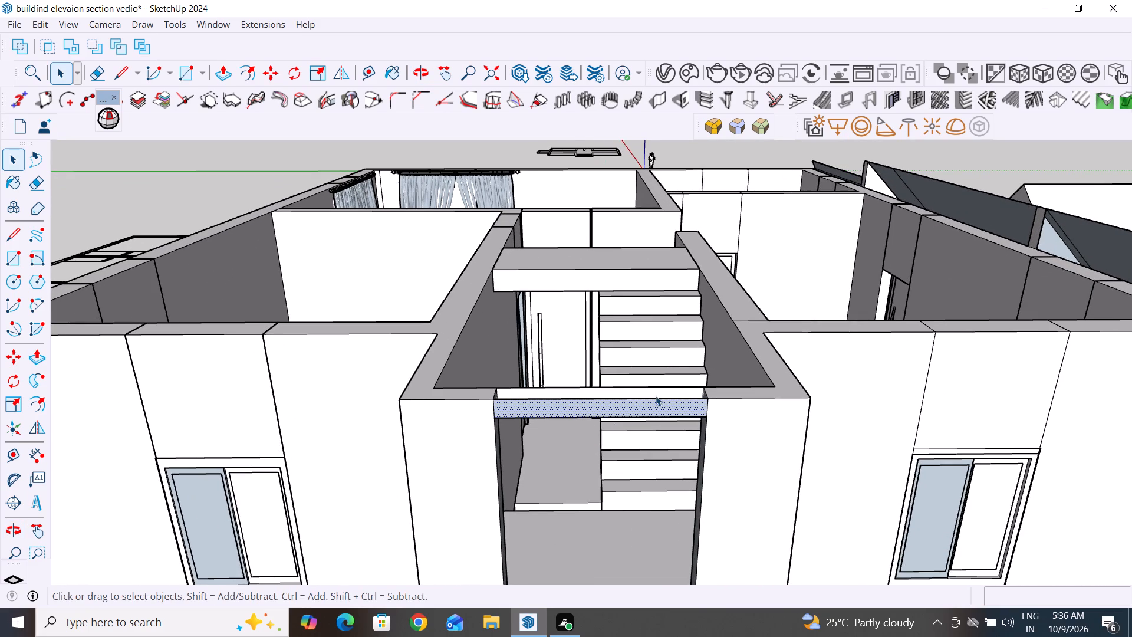
pyautogui.scroll(-5, 570, 470)
pyautogui.moveTo(654, 464); pyautogui.dragTo(631, 501, button='middle')
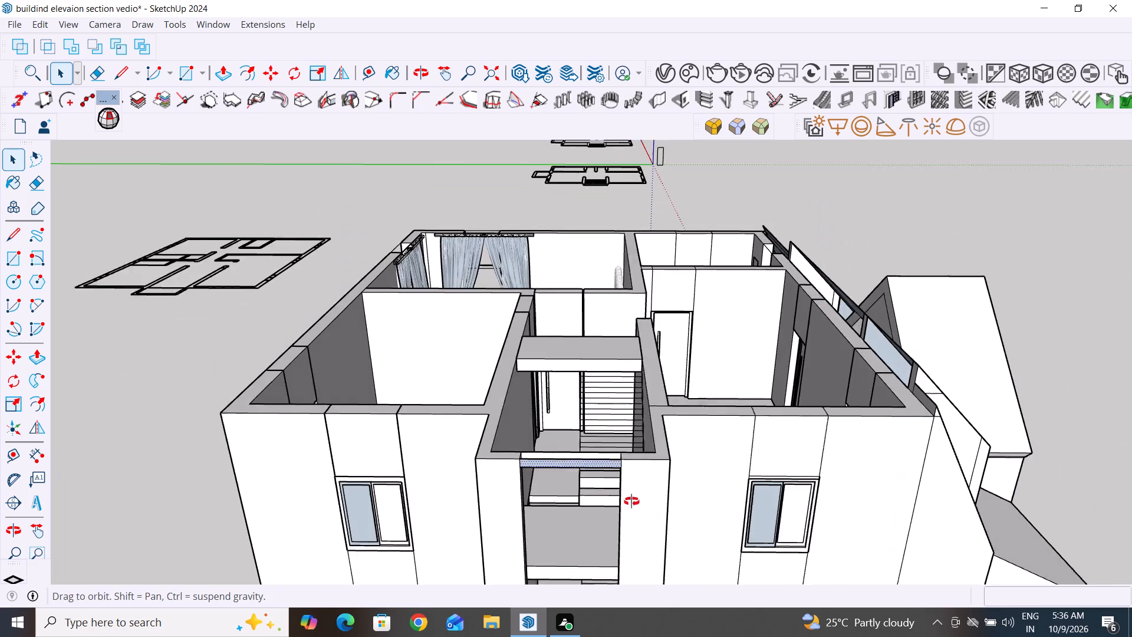
pyautogui.moveTo(631, 501); pyautogui.dragTo(535, 478, button='middle')
pyautogui.scroll(6, 360, 432)
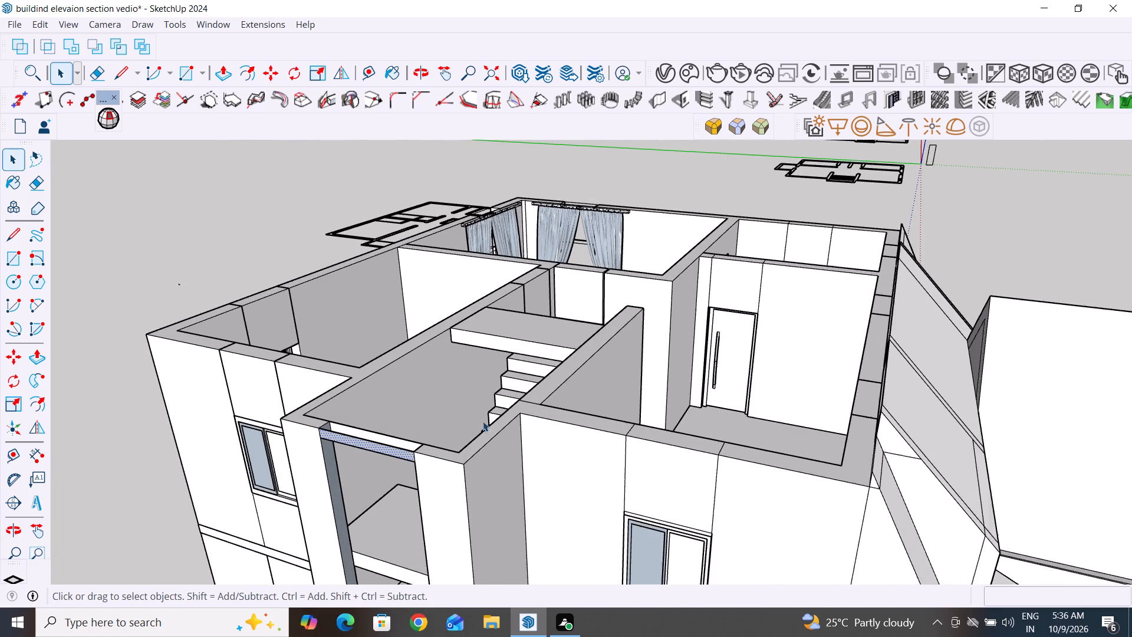
pyautogui.moveTo(531, 434); pyautogui.dragTo(391, 488, button='middle')
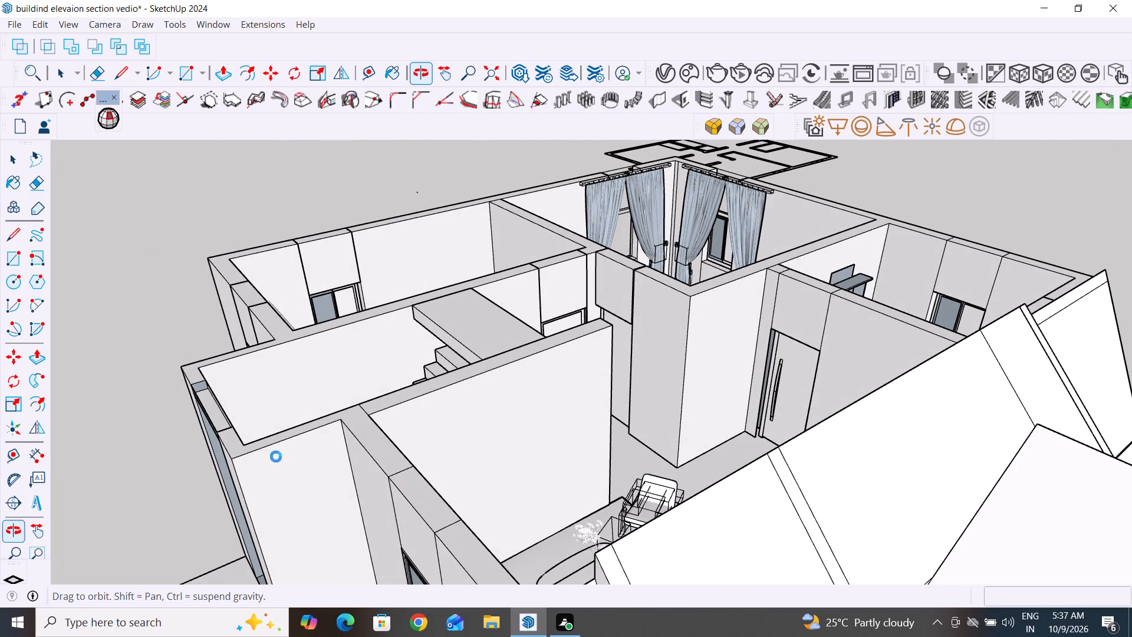
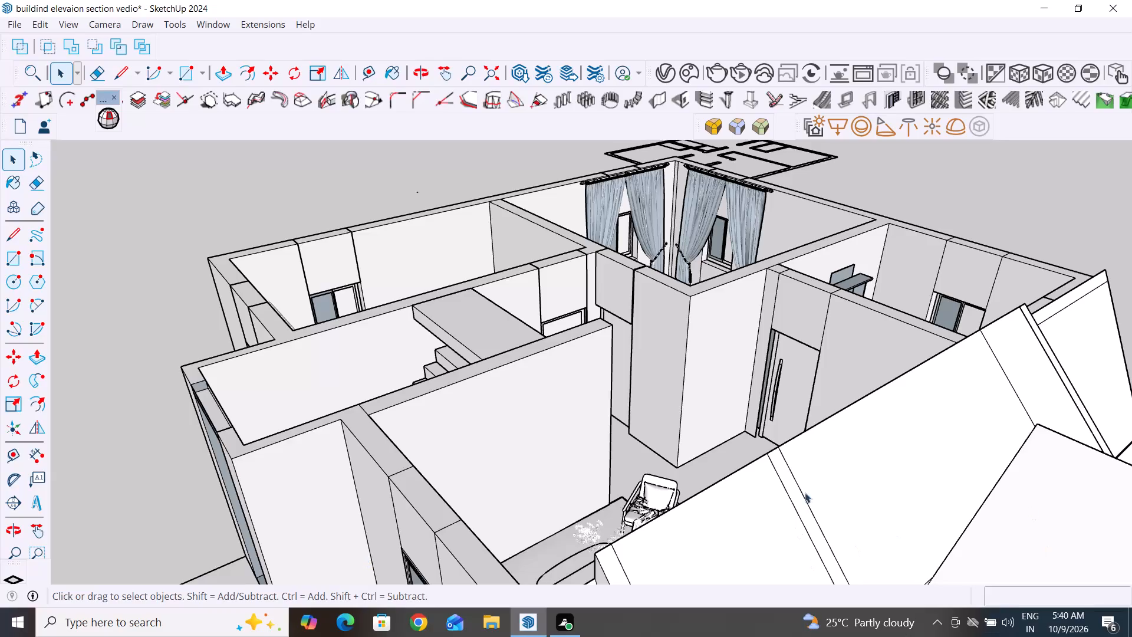
# Examine the upper-storey rooms, wall tops and stairwell from above, from several sides of the house.
pyautogui.scroll(-6, 794, 467)
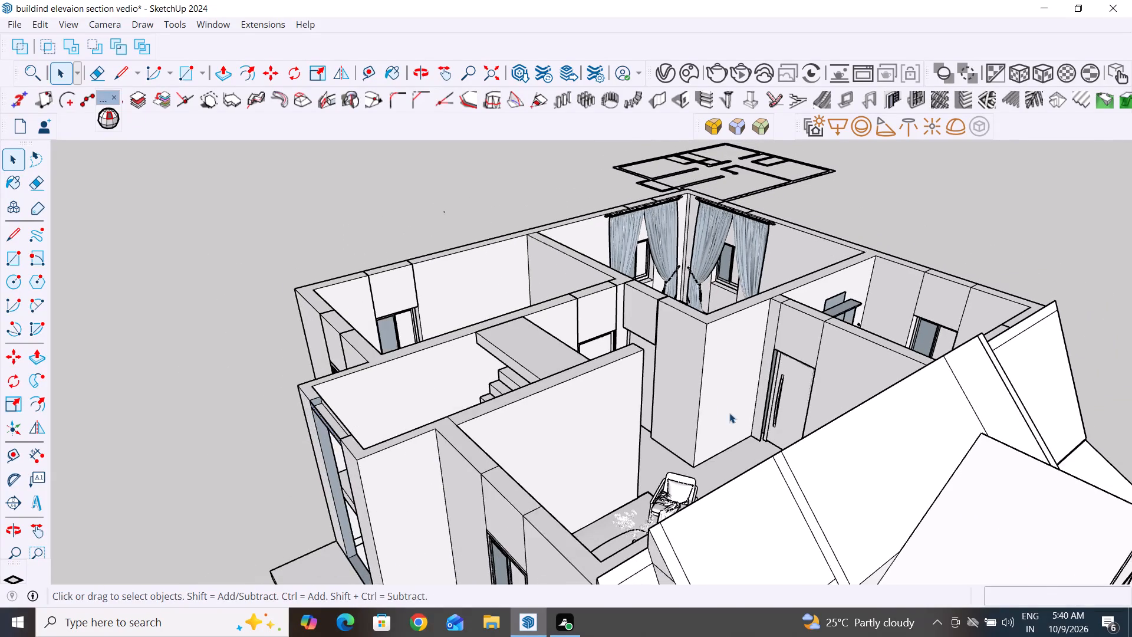
pyautogui.moveTo(736, 481); pyautogui.dragTo(951, 503, button='middle')
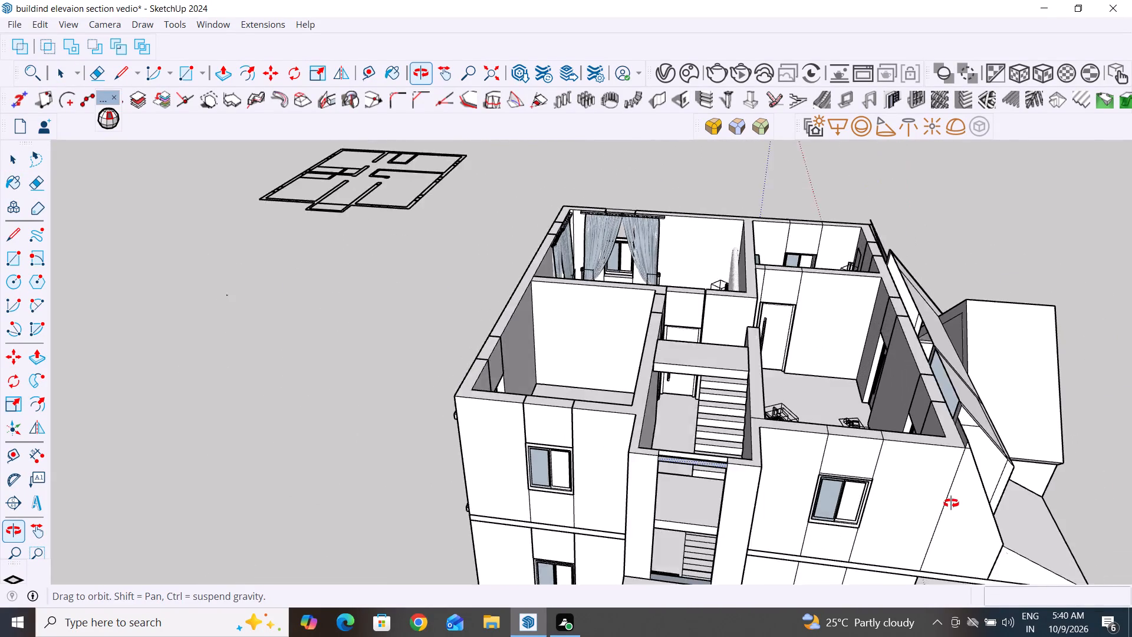
pyautogui.moveTo(951, 503); pyautogui.dragTo(955, 492, button='middle')
pyautogui.scroll(5, 919, 284)
pyautogui.moveTo(914, 344); pyautogui.dragTo(1089, 384, button='middle')
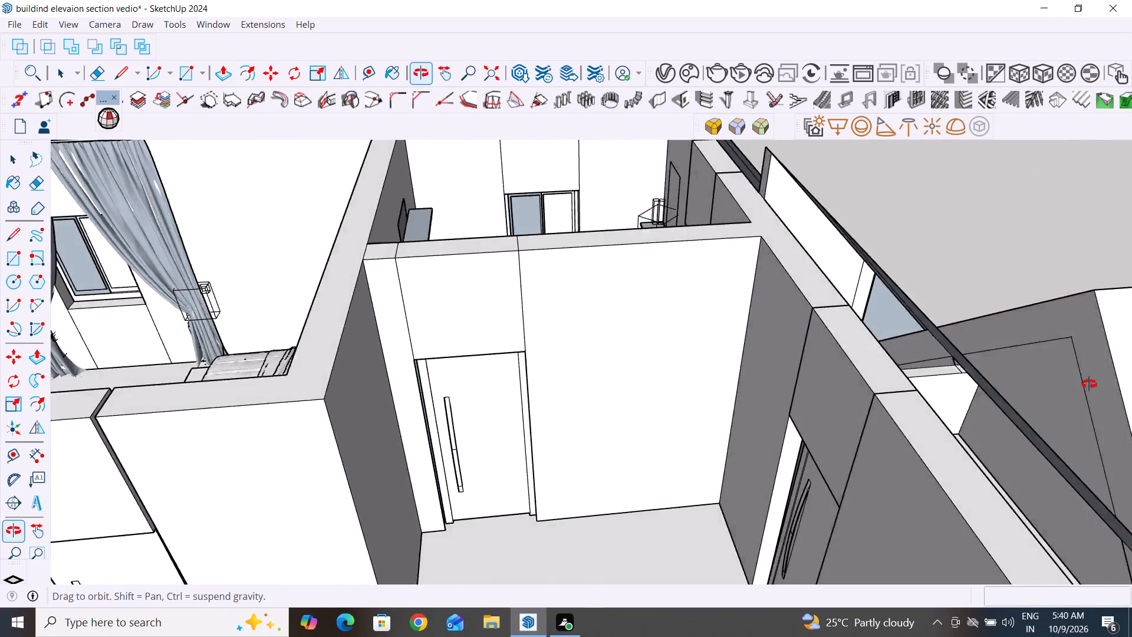
pyautogui.moveTo(1089, 384); pyautogui.dragTo(1103, 381, button='middle')
pyautogui.scroll(-6, 802, 386)
pyautogui.moveTo(827, 406); pyautogui.dragTo(956, 410, button='middle')
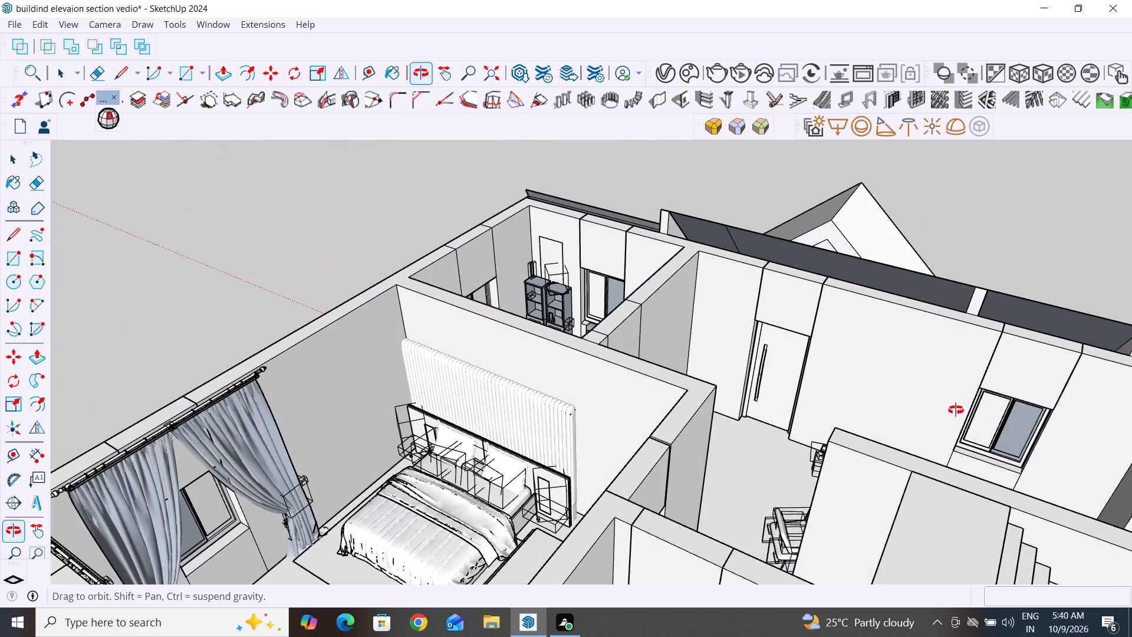
pyautogui.moveTo(956, 410); pyautogui.dragTo(638, 361, button='middle')
pyautogui.scroll(-5, 595, 307)
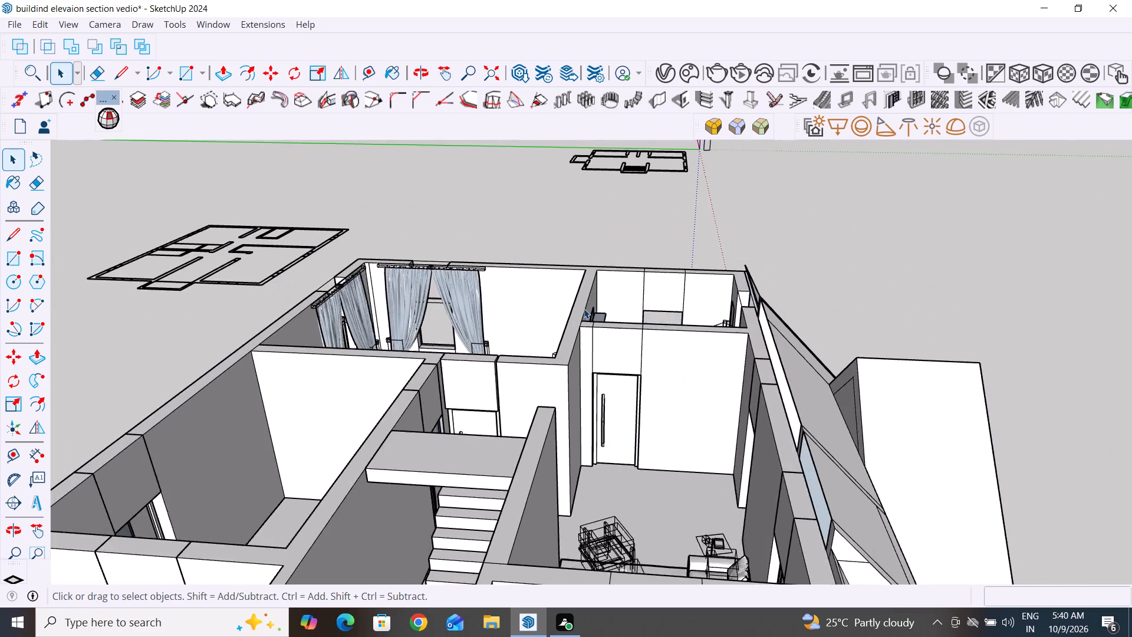
pyautogui.scroll(-7, 584, 308)
# Copy the porch column at the right end of the front elevation about 10' 7 7/8" outward, clear of the house.
pyautogui.moveTo(818, 425); pyautogui.dragTo(439, 373, button='middle')
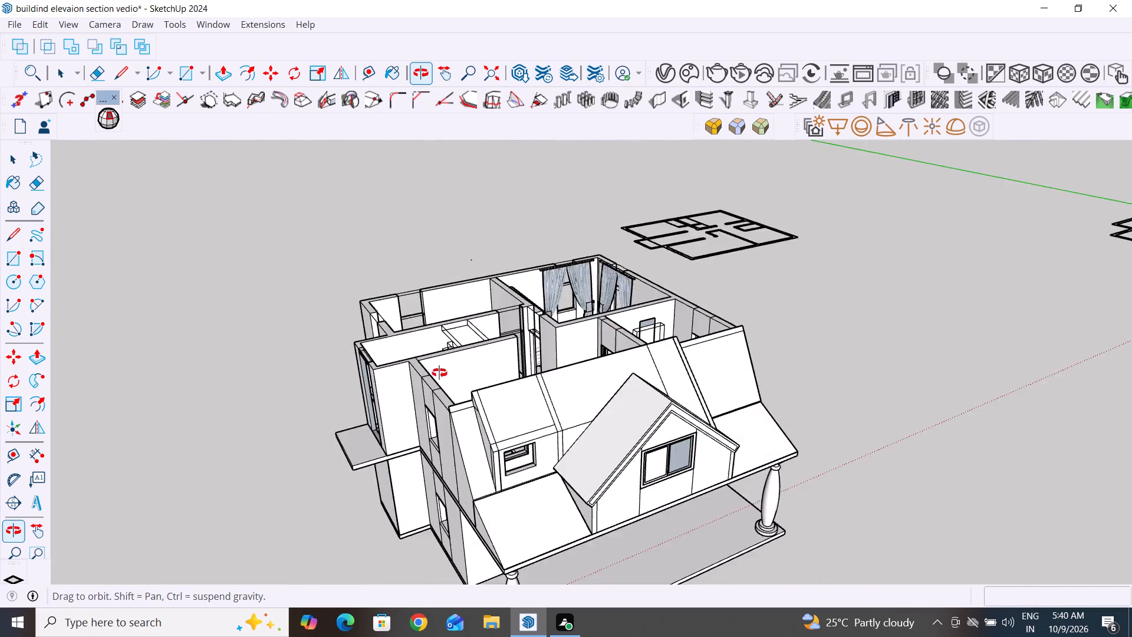
pyautogui.moveTo(439, 373); pyautogui.dragTo(384, 333, button='middle')
pyautogui.scroll(-3, 562, 394)
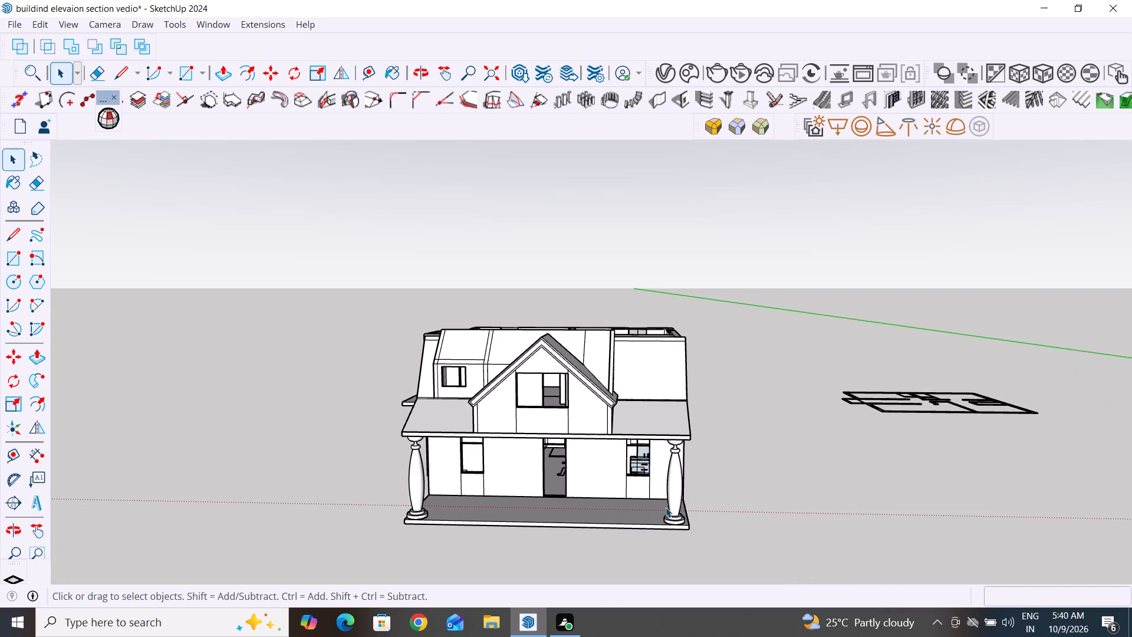
pyautogui.scroll(3, 666, 507)
pyautogui.click(677, 507)
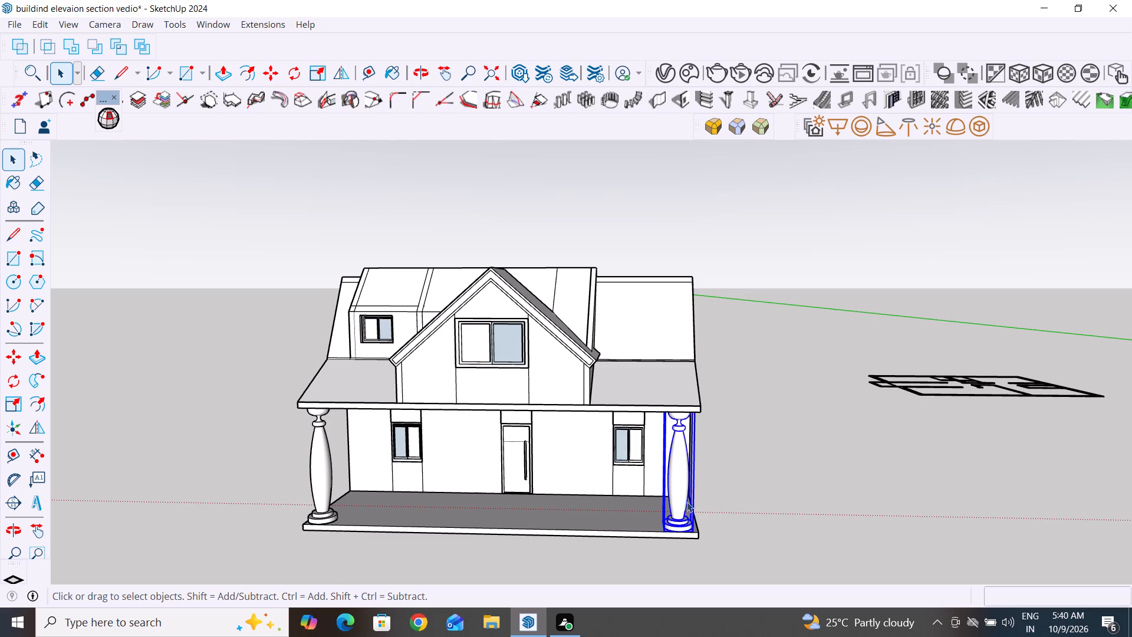
pyautogui.scroll(-2, 853, 477)
pyautogui.press('m')
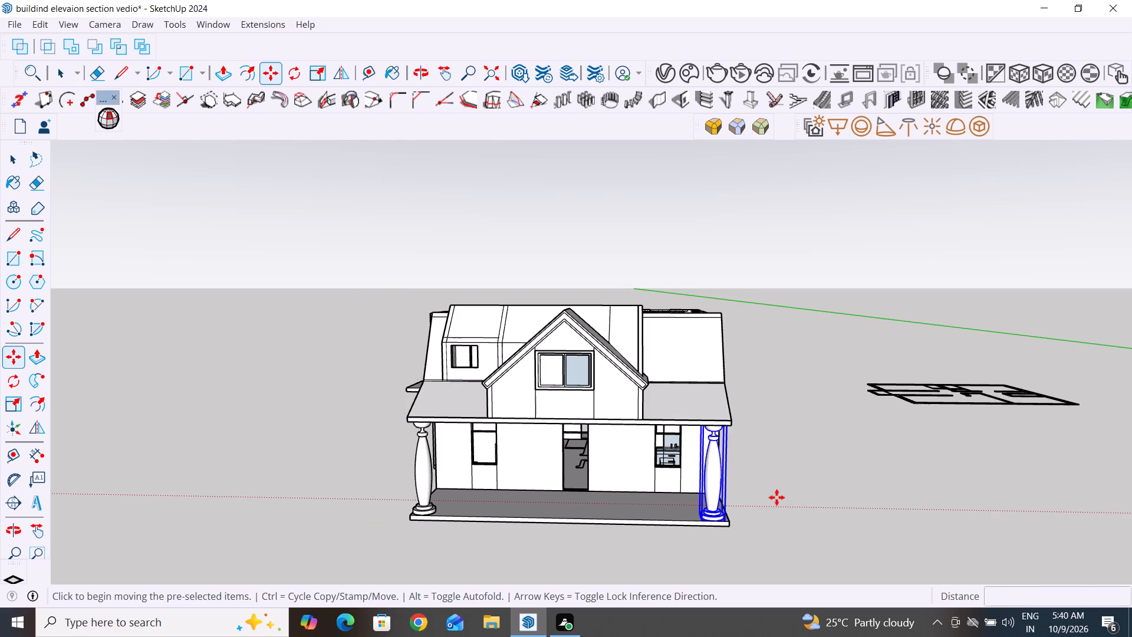
pyautogui.click(725, 518)
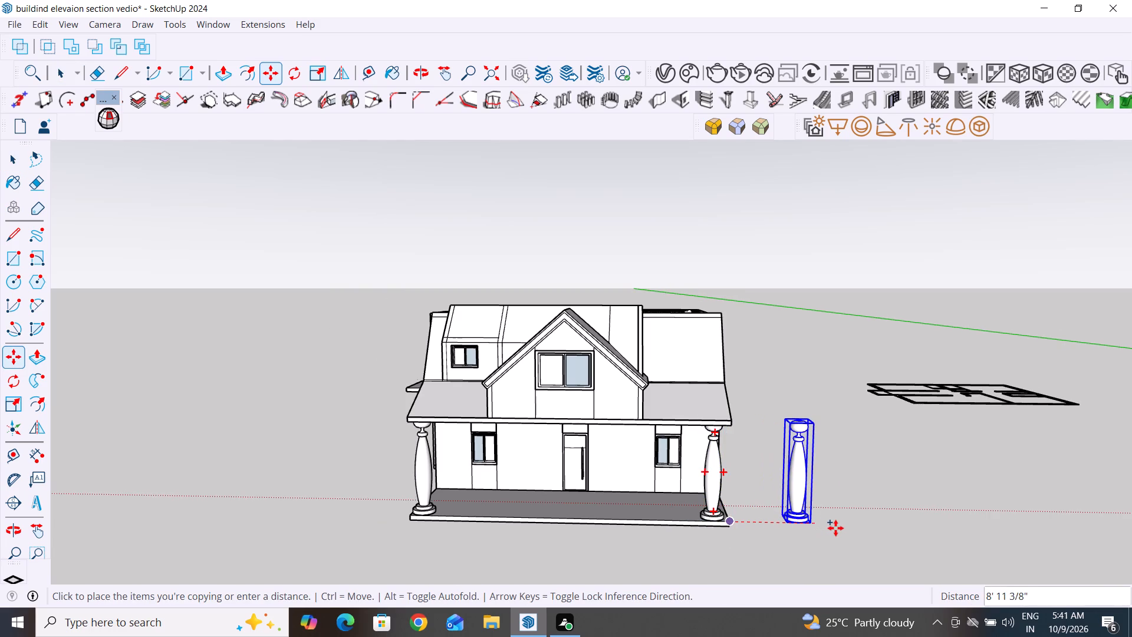
pyautogui.click(835, 528)
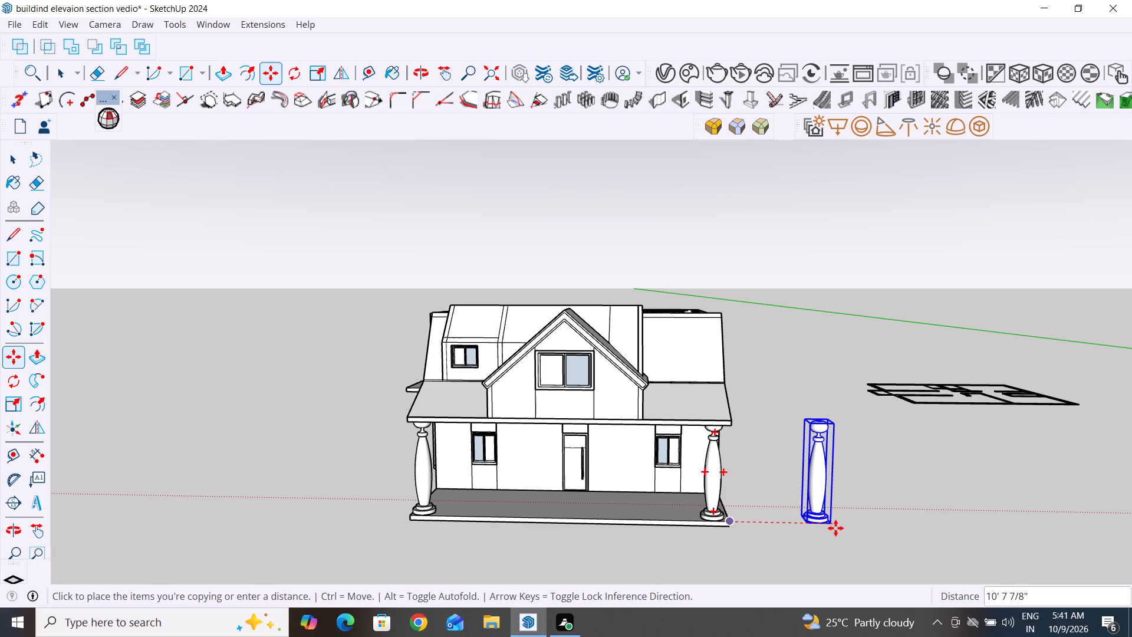
pyautogui.click(14, 162)
pyautogui.click(455, 265)
# Scale the copied column down uniformly so it is slimmer than the two porch columns.
pyautogui.scroll(5, 867, 517)
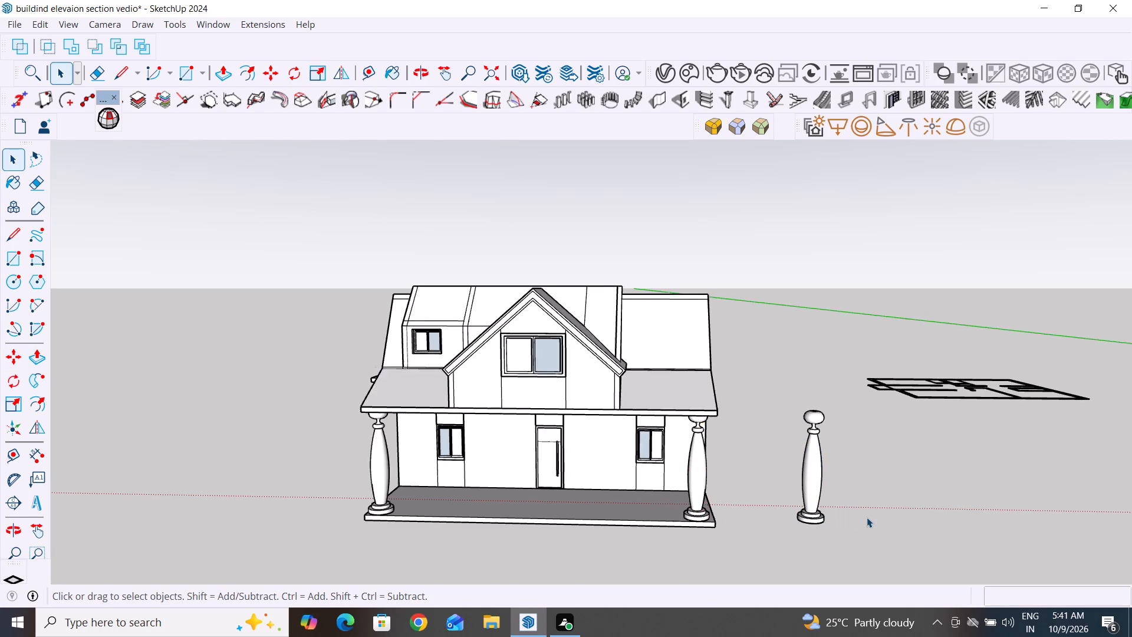
pyautogui.click(815, 516)
pyautogui.click(799, 518)
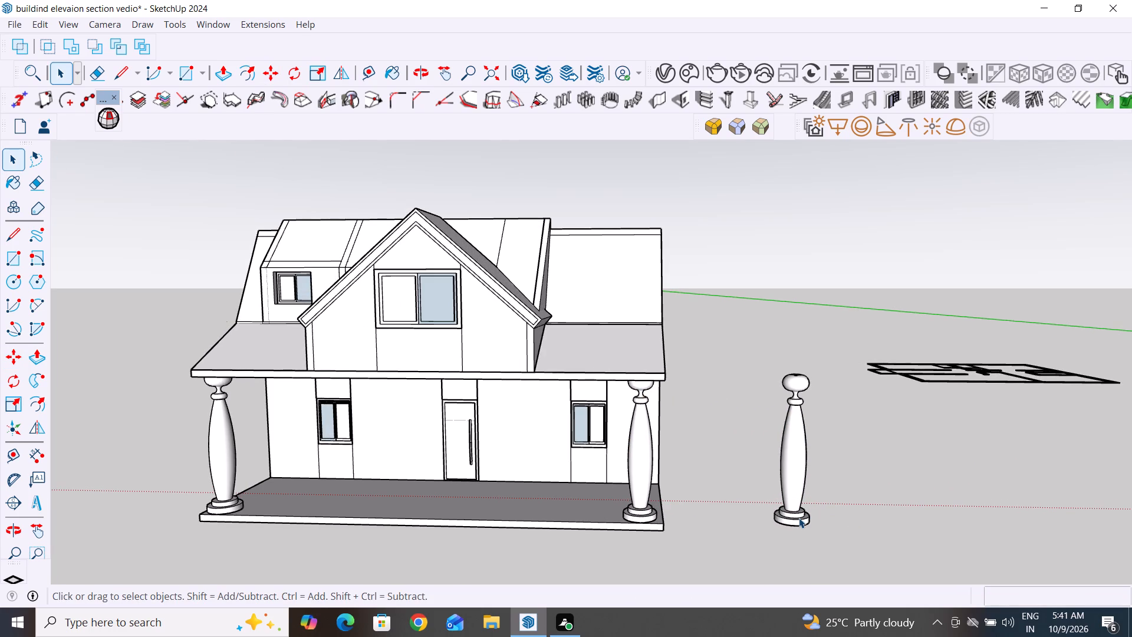
pyautogui.press('s')
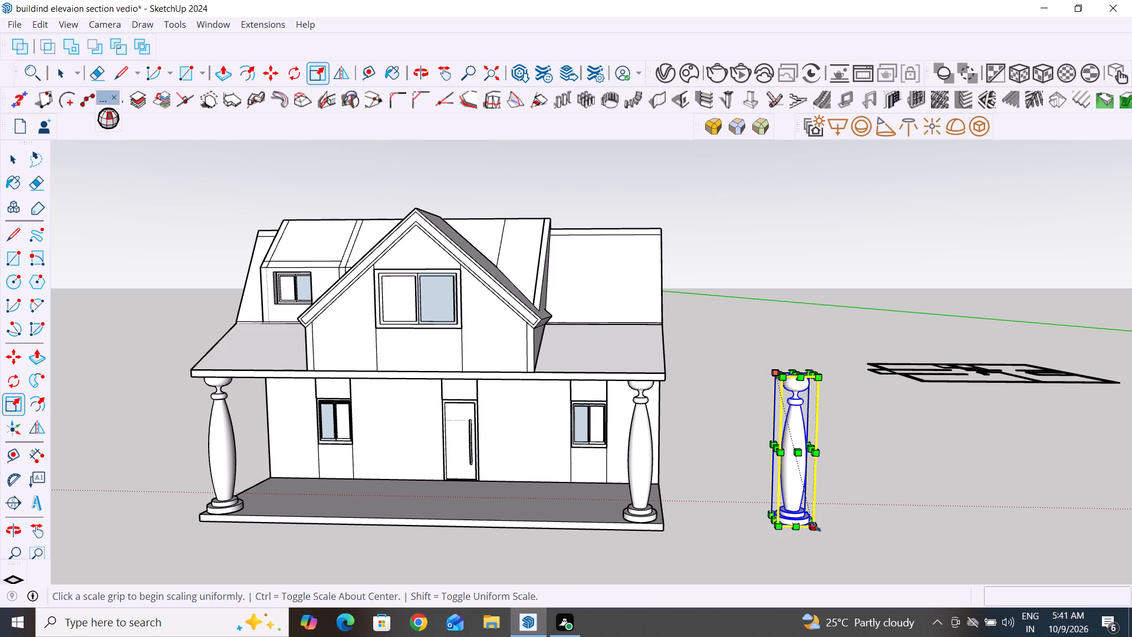
pyautogui.click(815, 526)
pyautogui.keyDown('ctrl'); pyautogui.moveTo(815, 526); pyautogui.dragTo(807, 522); pyautogui.keyUp('ctrl')
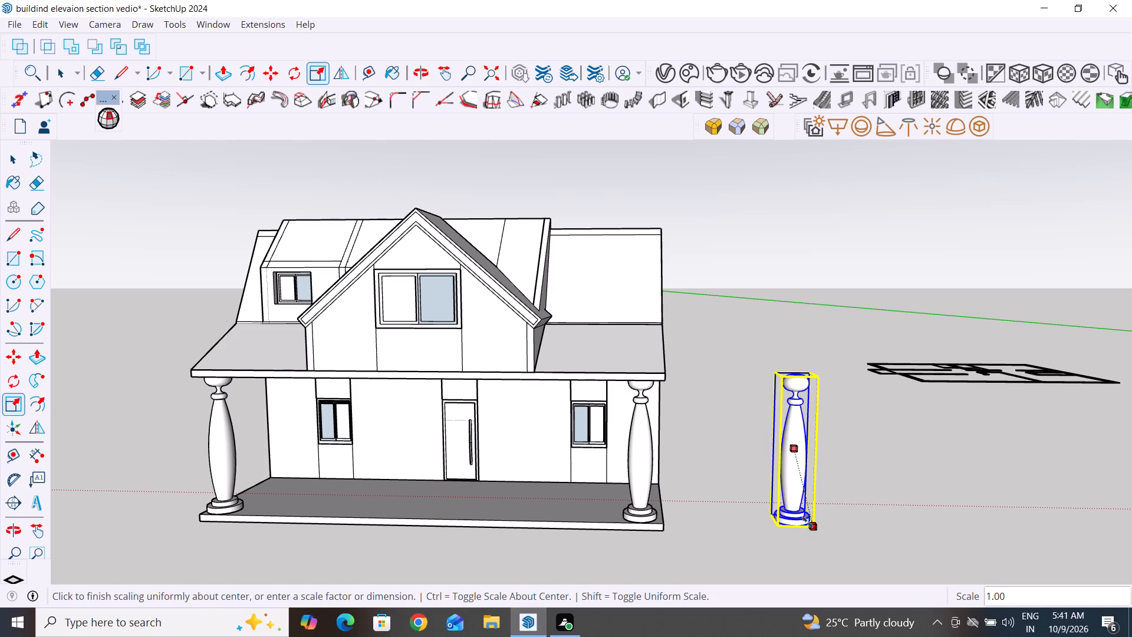
pyautogui.keyDown('ctrl'); pyautogui.moveTo(807, 522); pyautogui.dragTo(806, 521); pyautogui.keyUp('ctrl')
pyautogui.keyDown('ctrl'); pyautogui.click(806, 521); pyautogui.keyUp('ctrl')
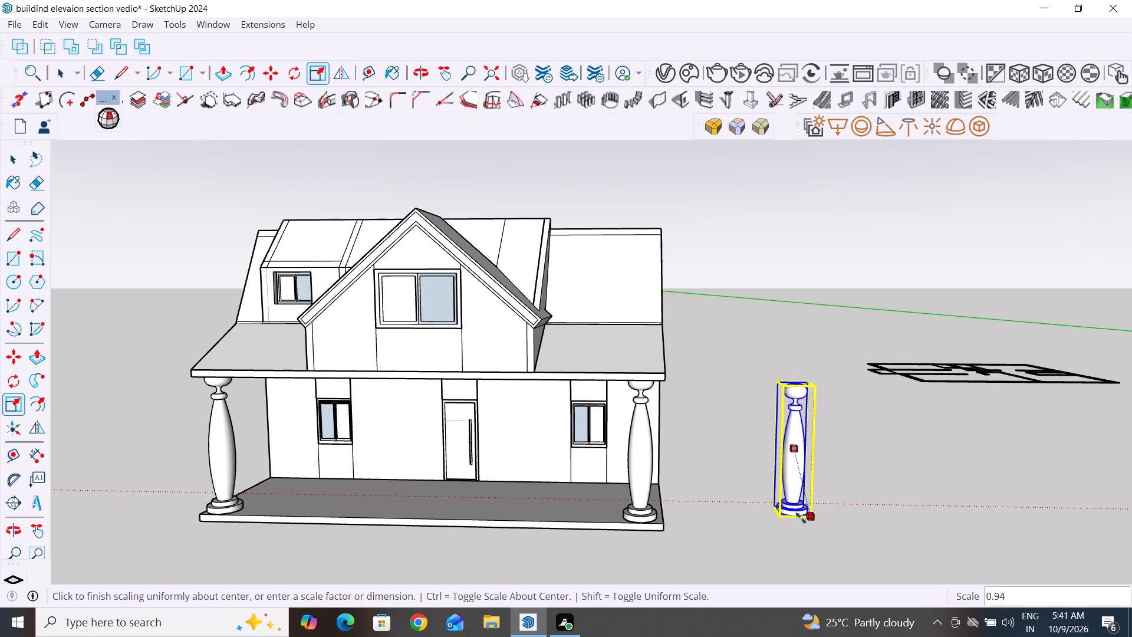
pyautogui.keyDown('ctrl'); pyautogui.moveTo(813, 517); pyautogui.dragTo(808, 504); pyautogui.keyUp('ctrl')
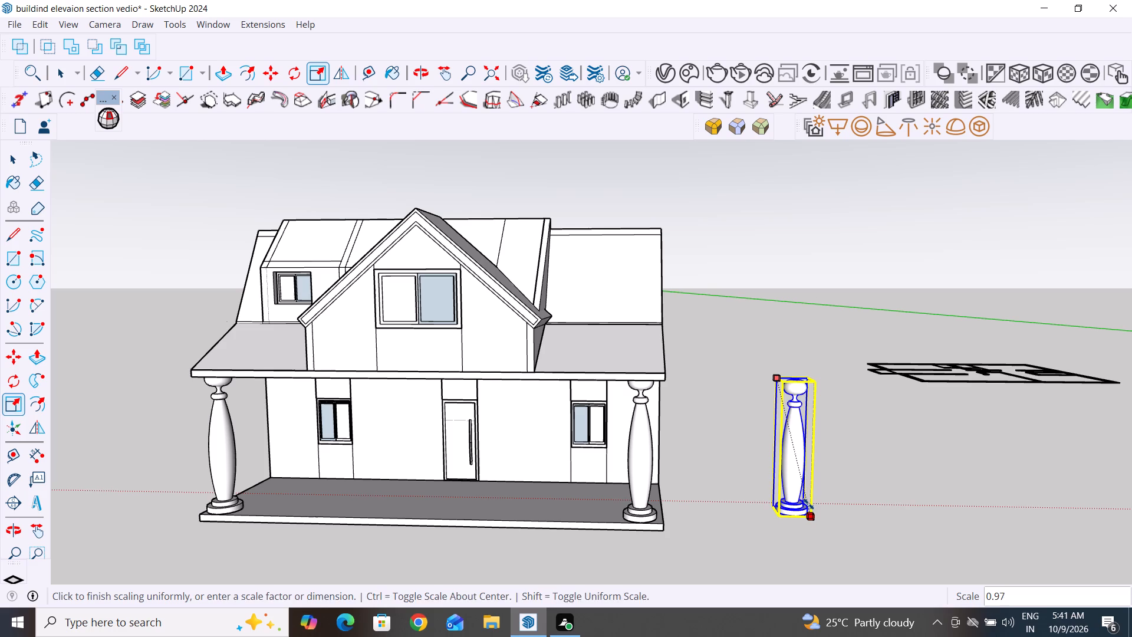
pyautogui.keyDown('ctrl'); pyautogui.moveTo(808, 504); pyautogui.dragTo(797, 494); pyautogui.keyUp('ctrl')
# Stretch the slim column's height only, from its top, by a blue-axis scale of about 1.30.
pyautogui.scroll(3, 825, 346)
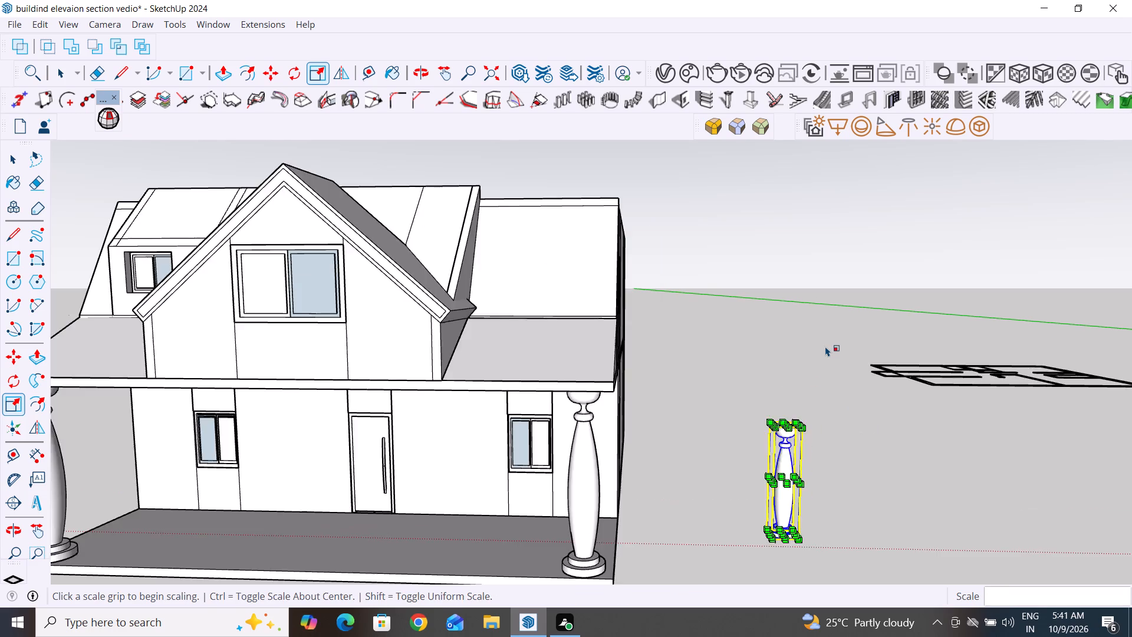
pyautogui.moveTo(824, 400); pyautogui.dragTo(821, 406, button='middle')
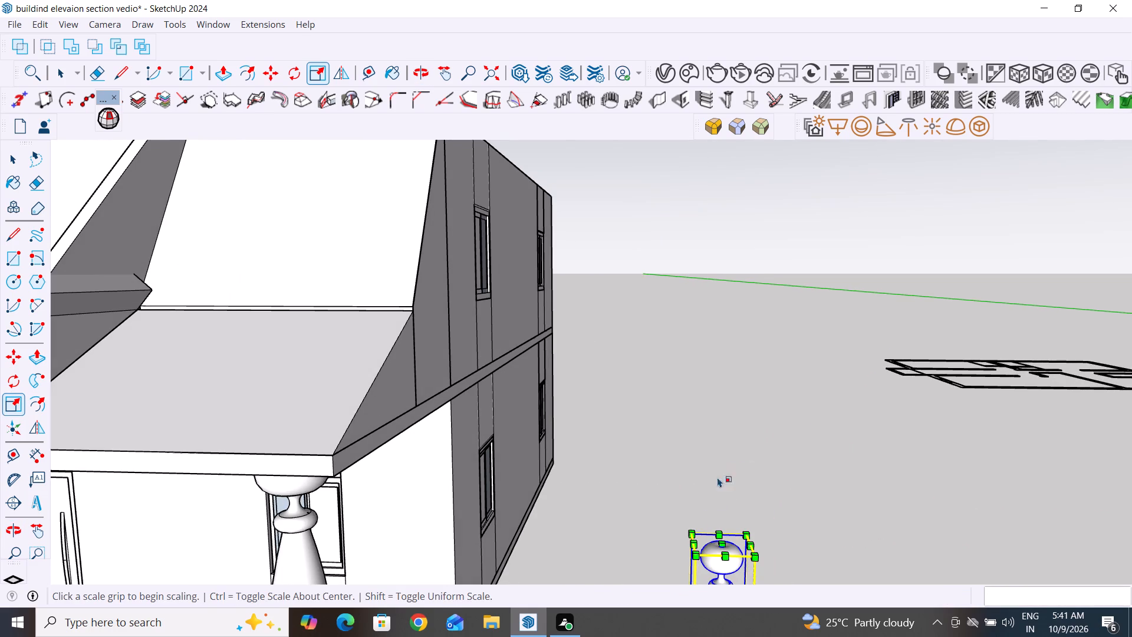
pyautogui.click(723, 540)
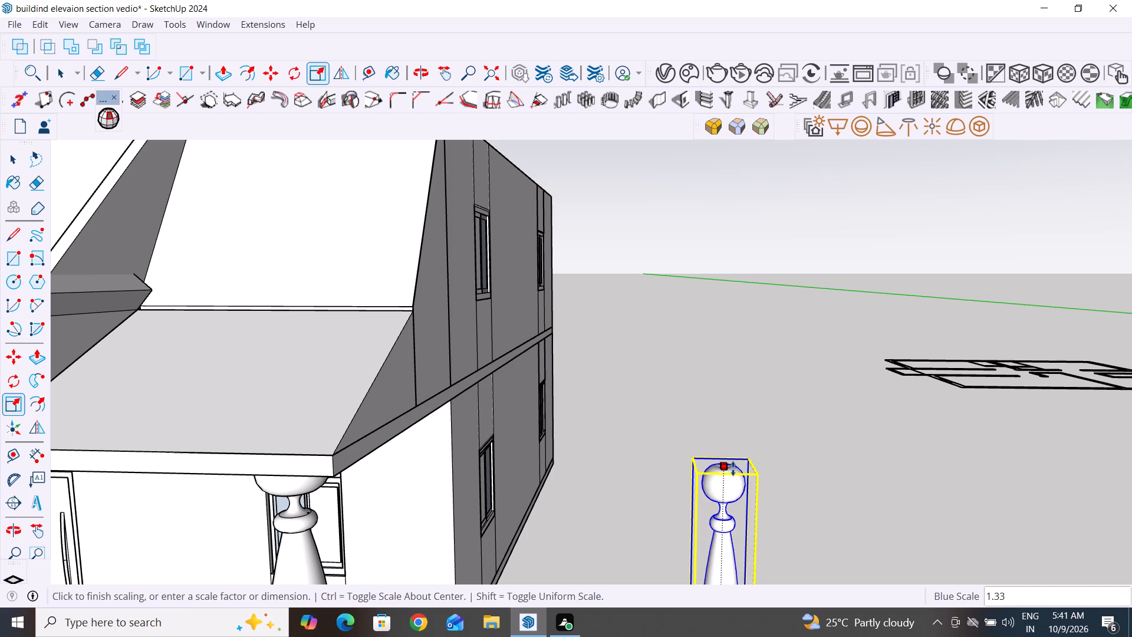
pyautogui.click(731, 474)
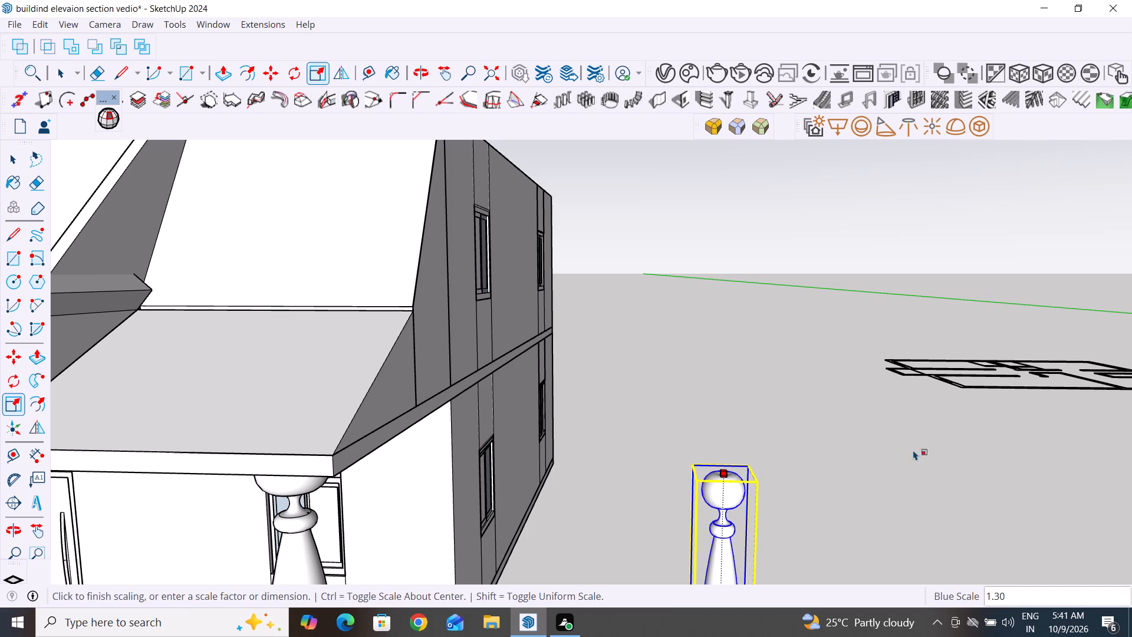
pyautogui.click(17, 165)
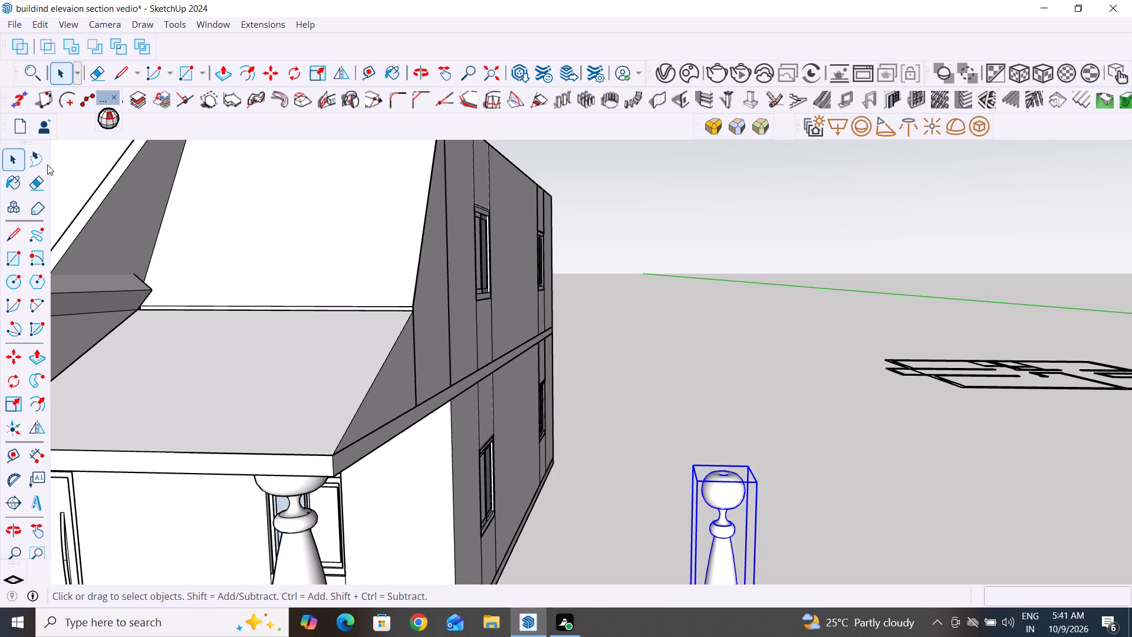
# Move the slim column about 28' 5 9/16" onto the porch floor's front edge, just left of the front door.
pyautogui.scroll(-5, 772, 287)
pyautogui.scroll(-3, 822, 350)
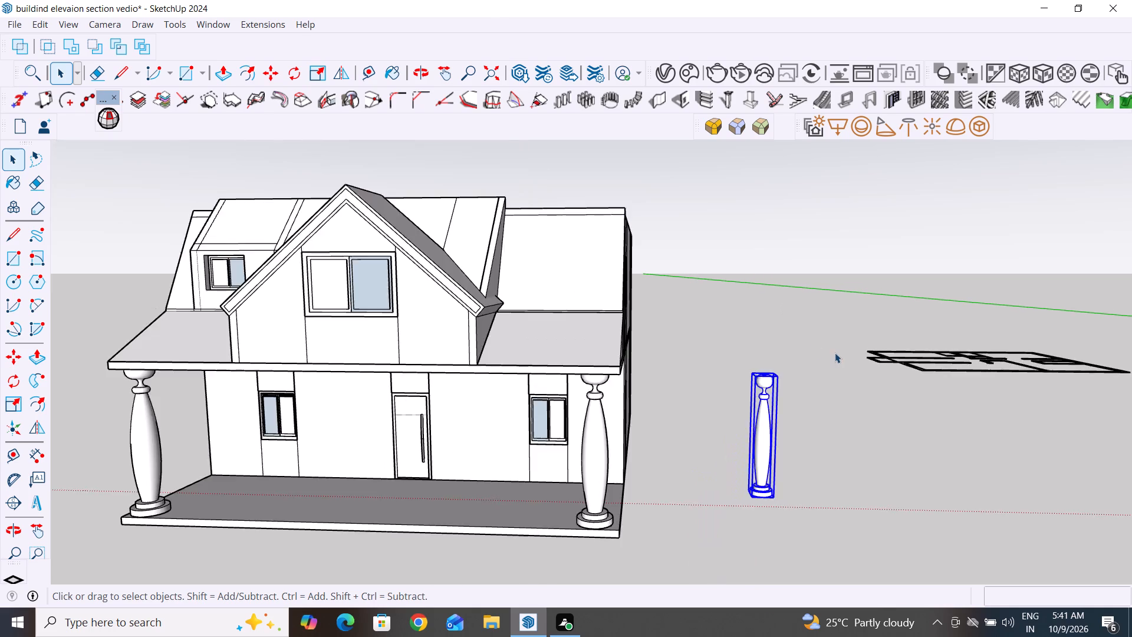
pyautogui.scroll(-2, 835, 353)
pyautogui.scroll(7, 779, 424)
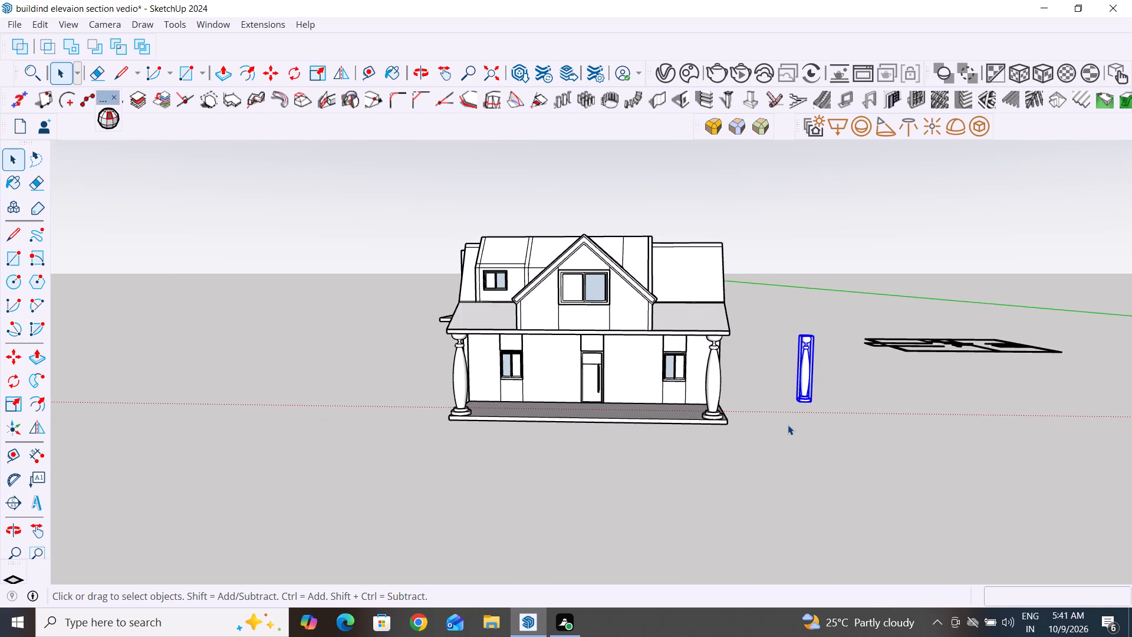
pyautogui.moveTo(797, 432); pyautogui.dragTo(816, 444, button='middle')
pyautogui.press('m')
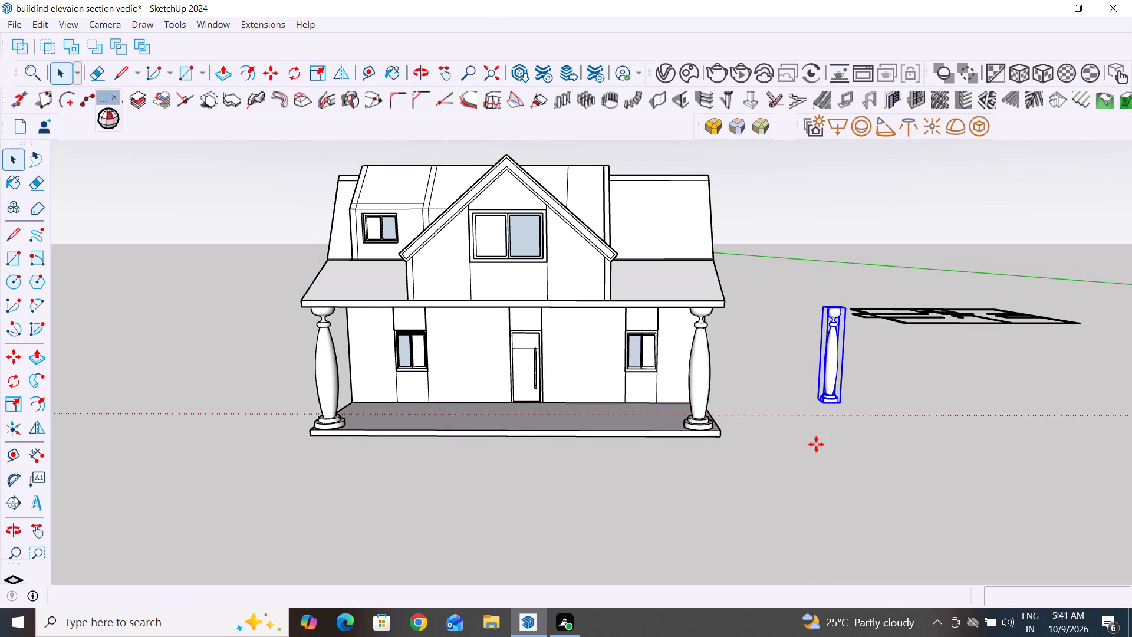
pyautogui.click(820, 400)
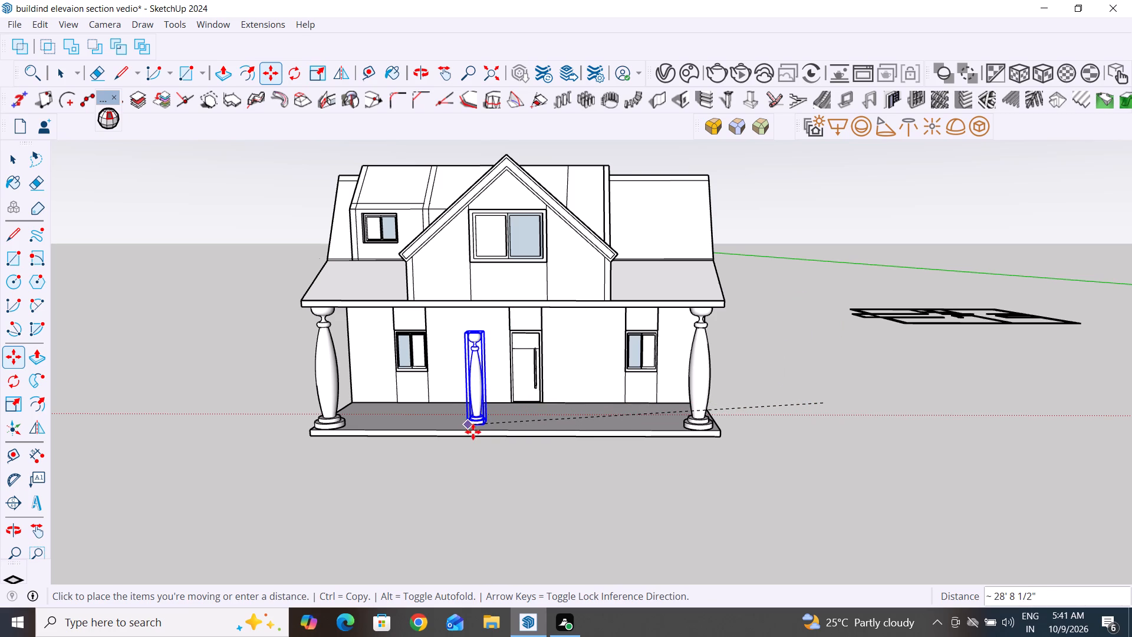
pyautogui.click(474, 432)
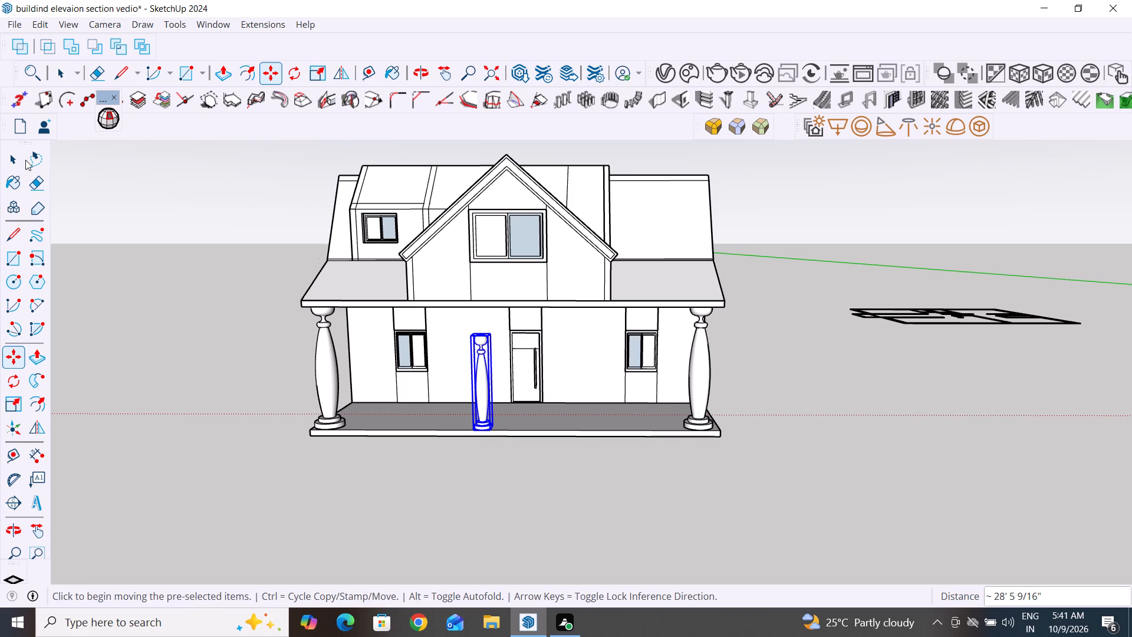
pyautogui.click(14, 164)
# Stretch the slim column's height by about 1.30 so its top meets the underside of the porch roof.
pyautogui.scroll(2, 462, 330)
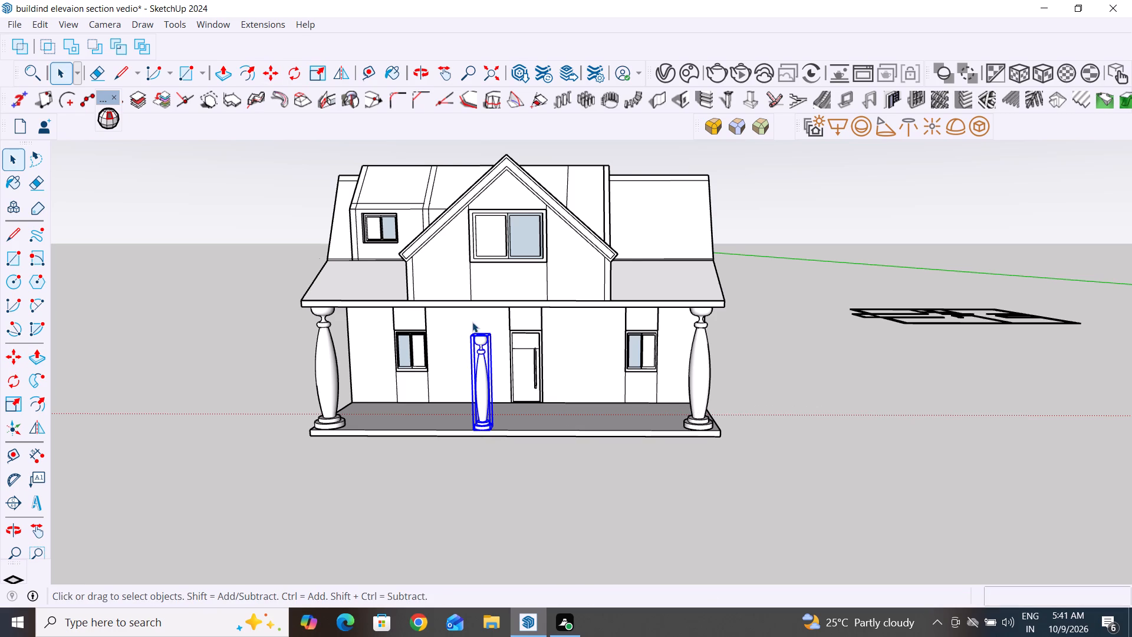
pyautogui.scroll(9, 472, 322)
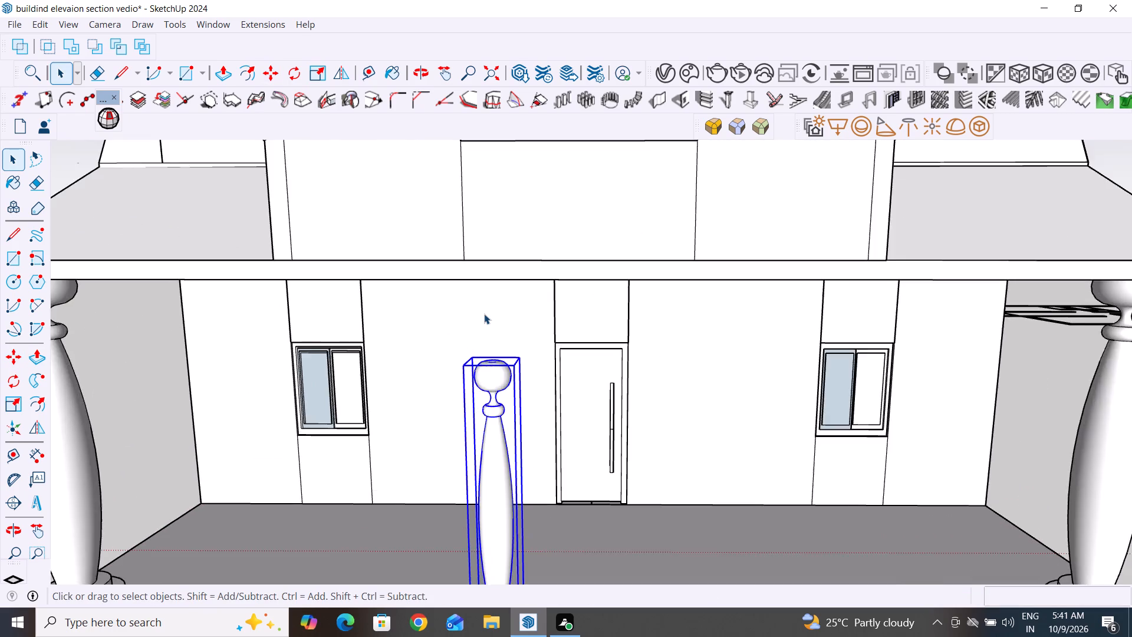
pyautogui.press('s')
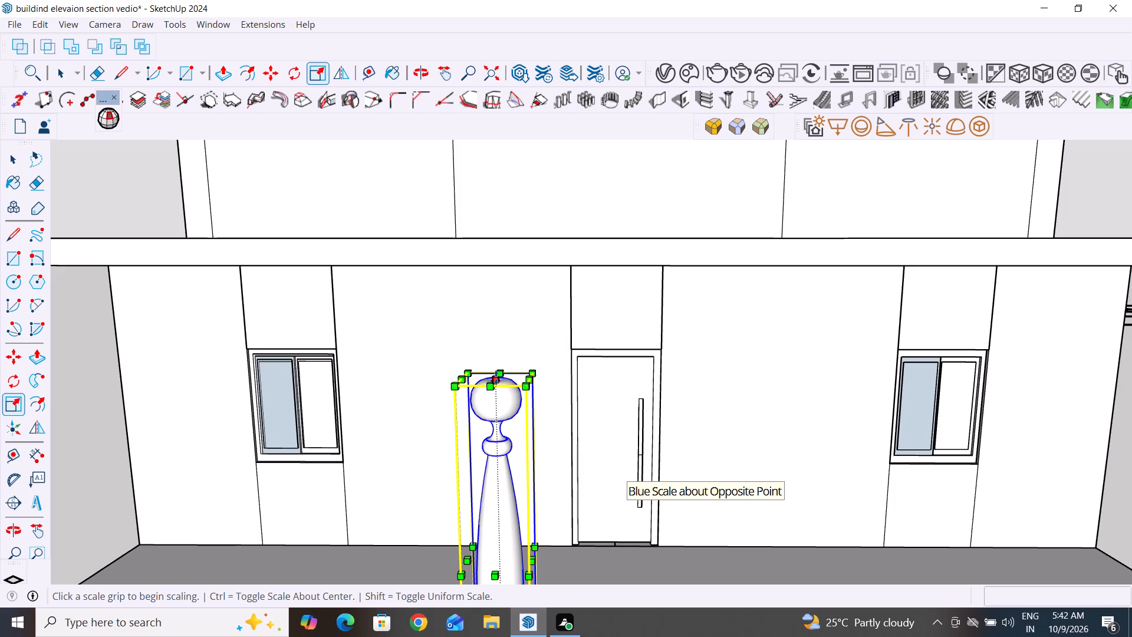
pyautogui.click(496, 377)
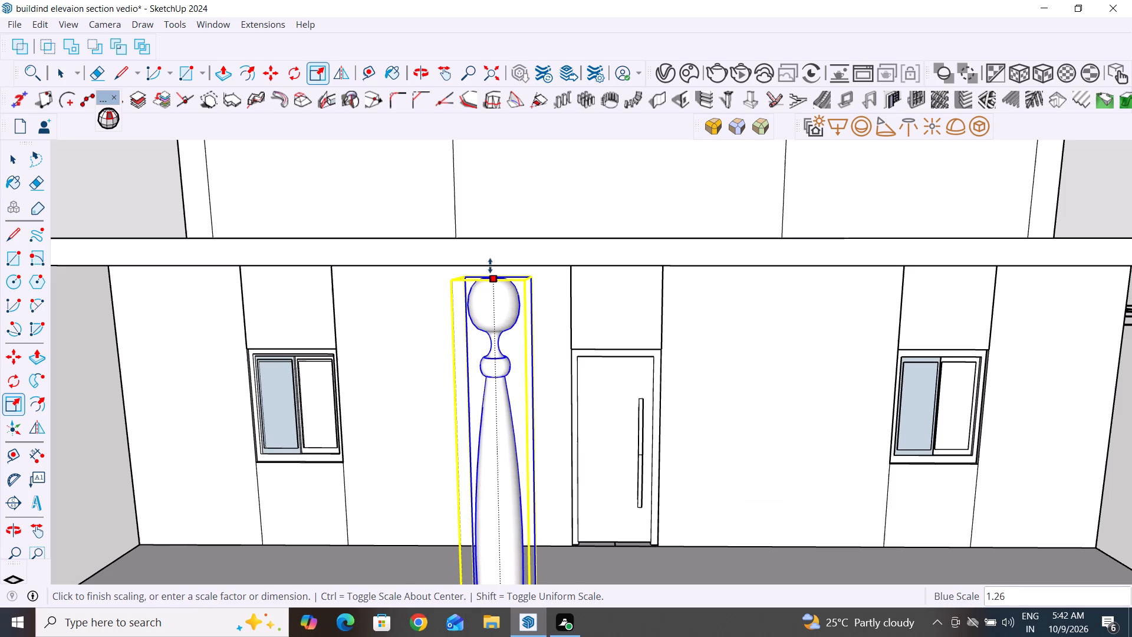
pyautogui.click(490, 262)
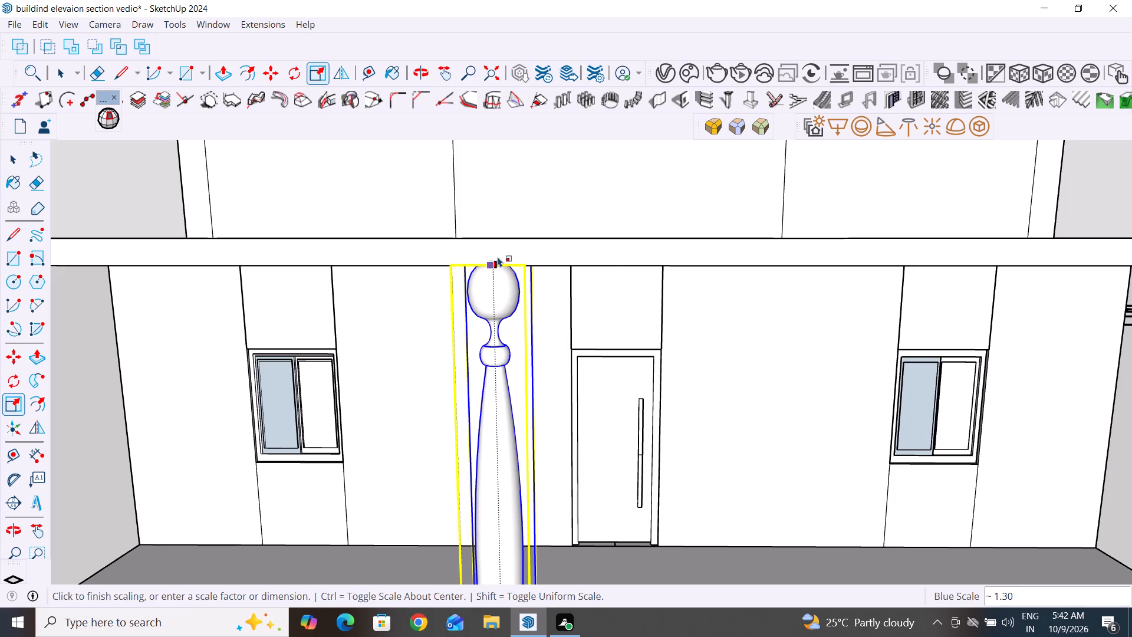
pyautogui.scroll(-7, 648, 302)
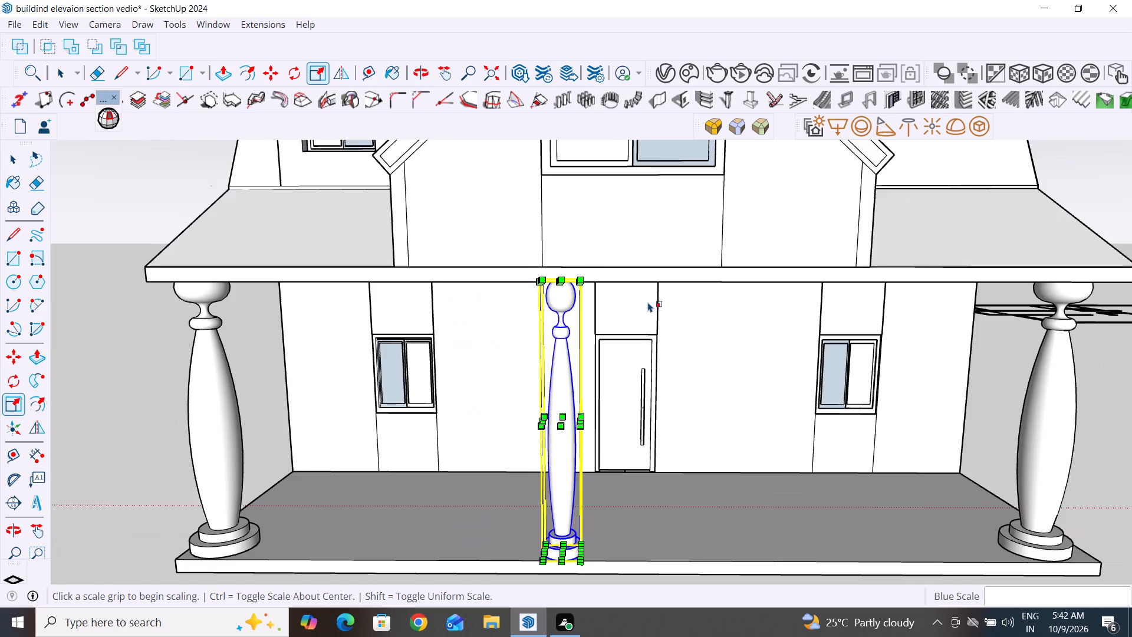
pyautogui.click(11, 158)
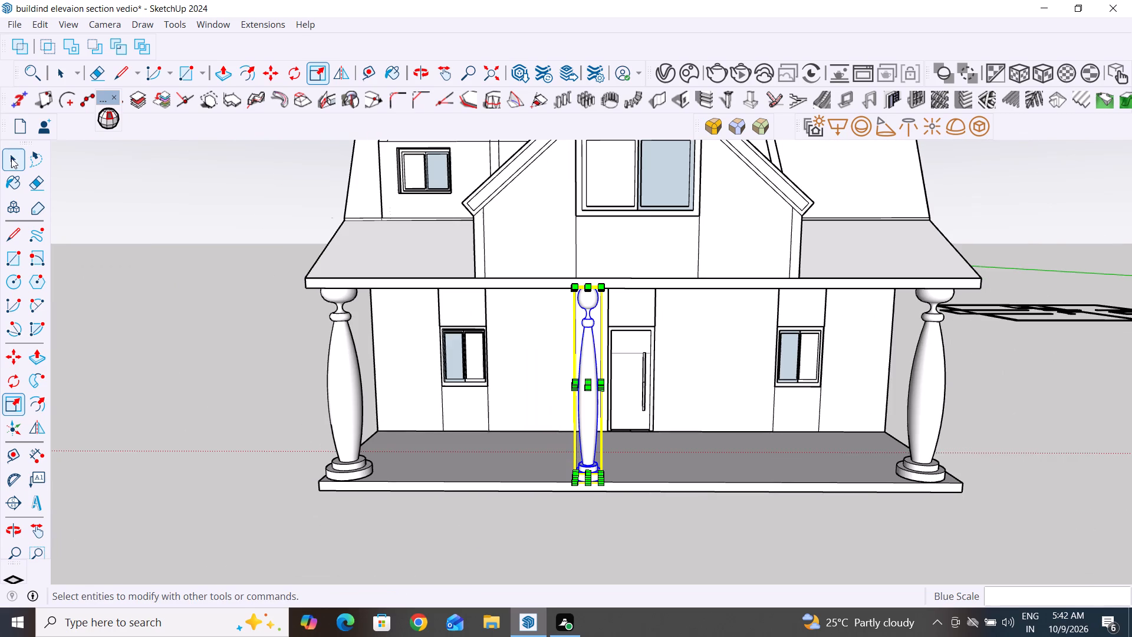
pyautogui.click(172, 343)
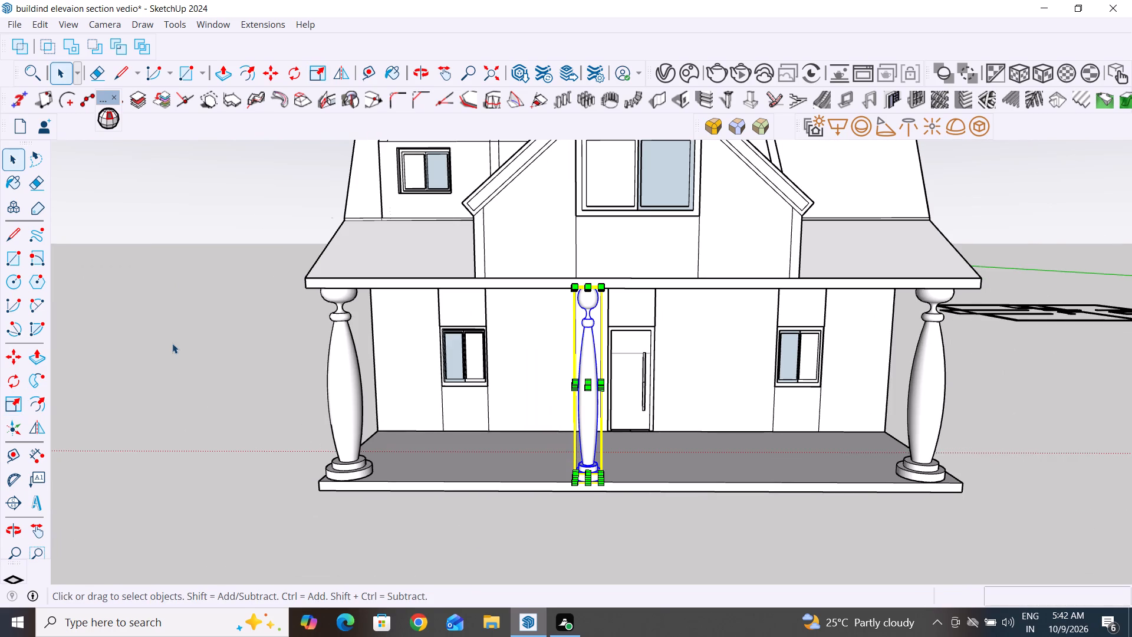
# Inspect the slim column's fit between the porch floor and roof from the front and at an angle.
pyautogui.scroll(3, 628, 534)
pyautogui.scroll(4, 603, 488)
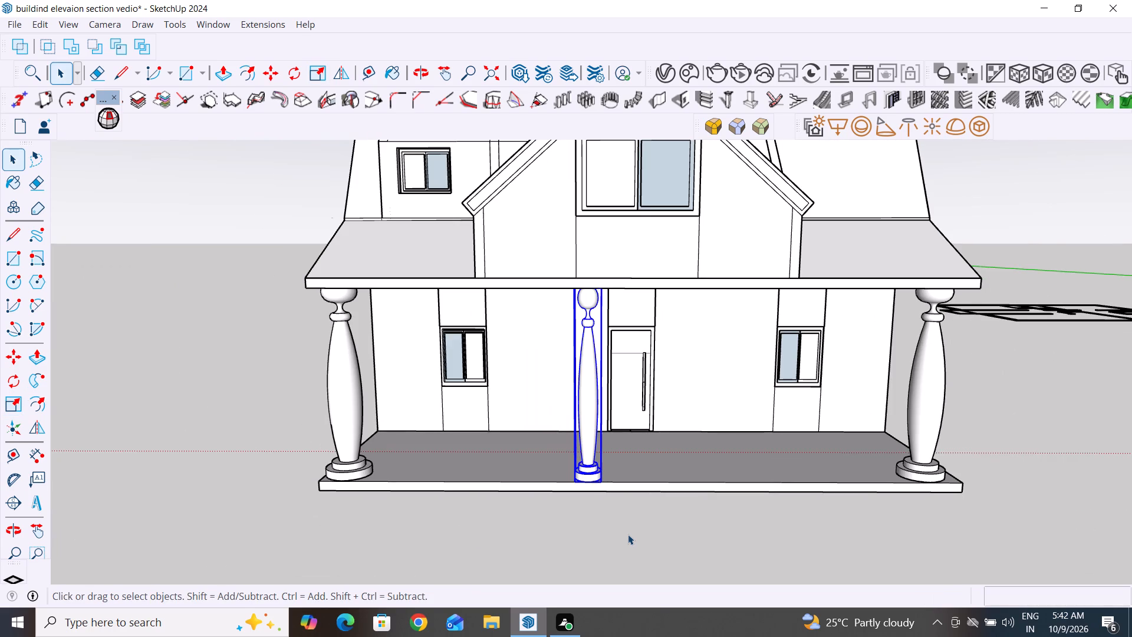
pyautogui.click(604, 527)
pyautogui.moveTo(652, 529); pyautogui.dragTo(625, 530, button='middle')
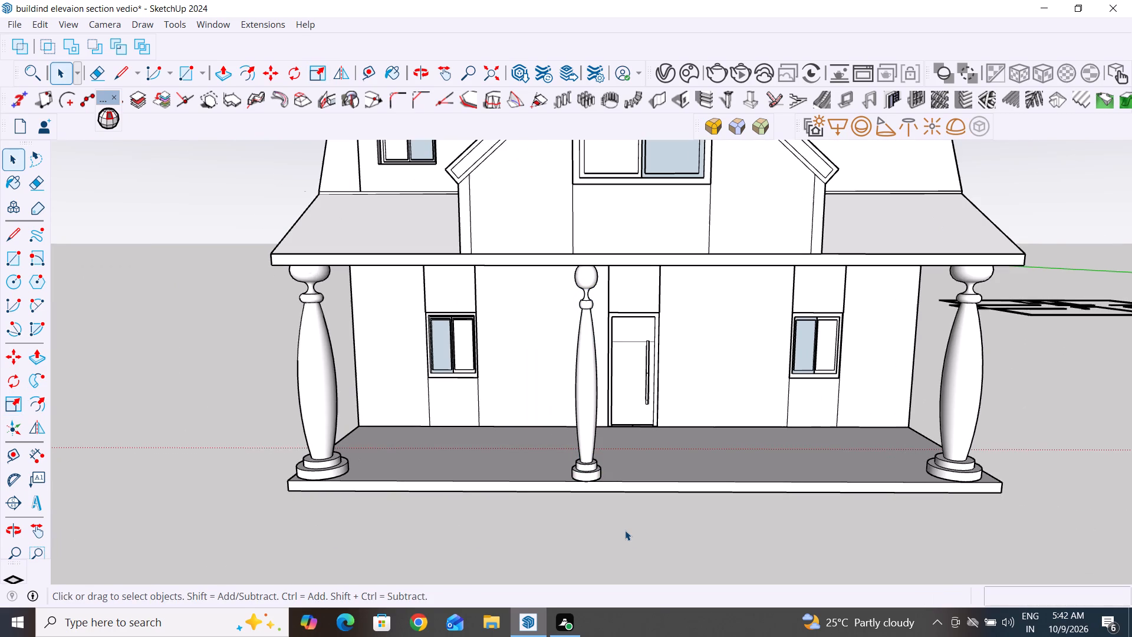
pyautogui.moveTo(625, 530); pyautogui.dragTo(718, 505, button='middle')
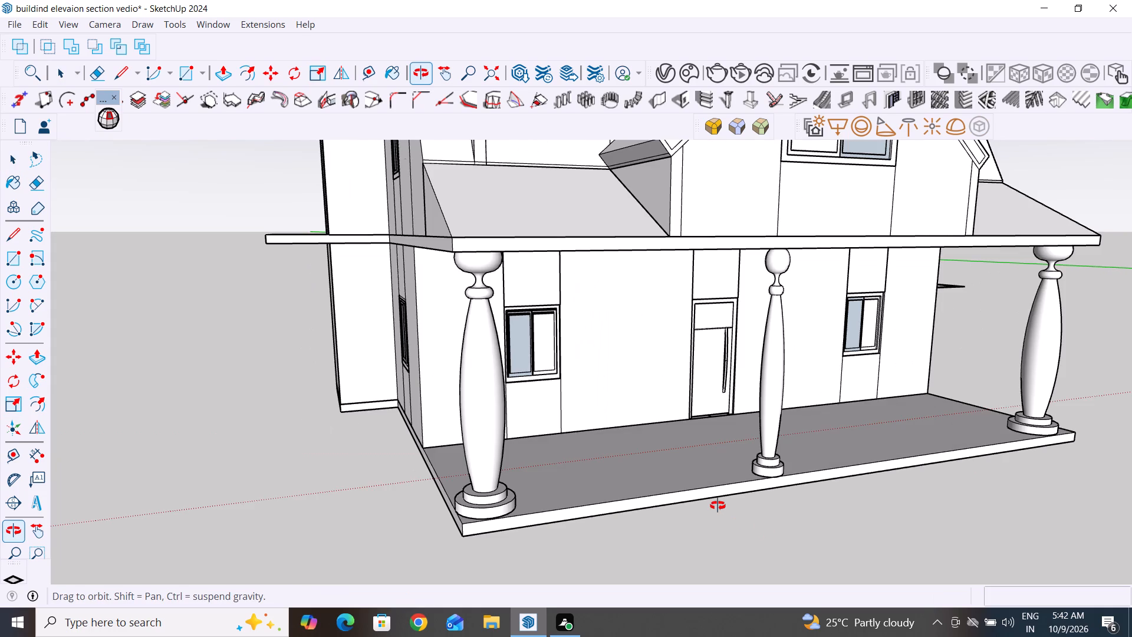
pyautogui.moveTo(718, 505); pyautogui.dragTo(671, 482, button='middle')
pyautogui.scroll(-3, 784, 518)
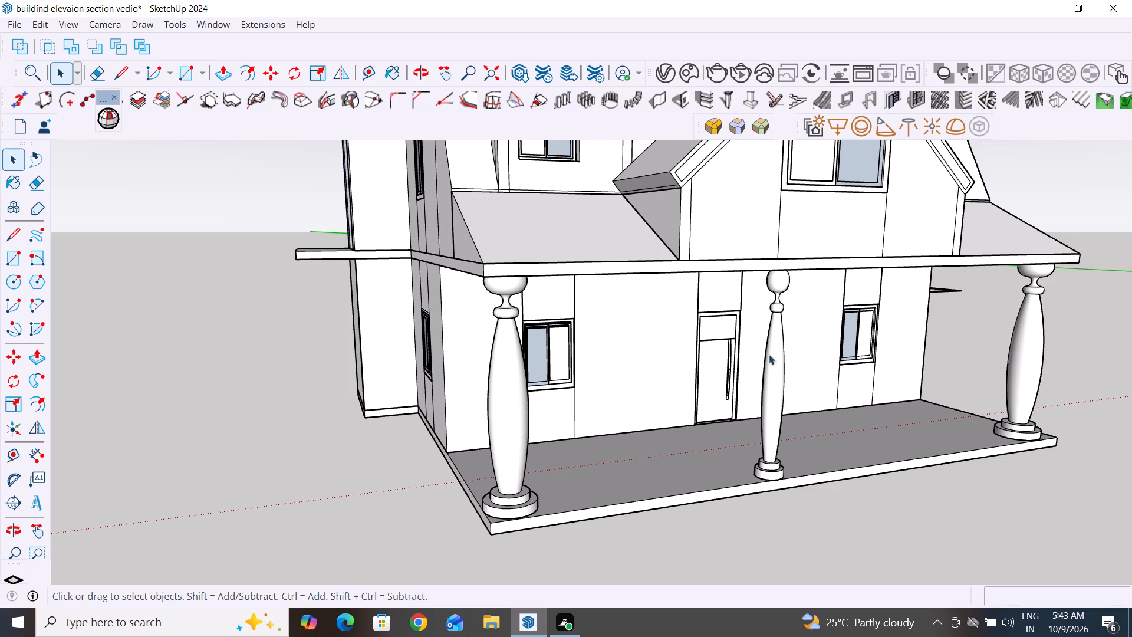
pyautogui.scroll(-12, 455, 436)
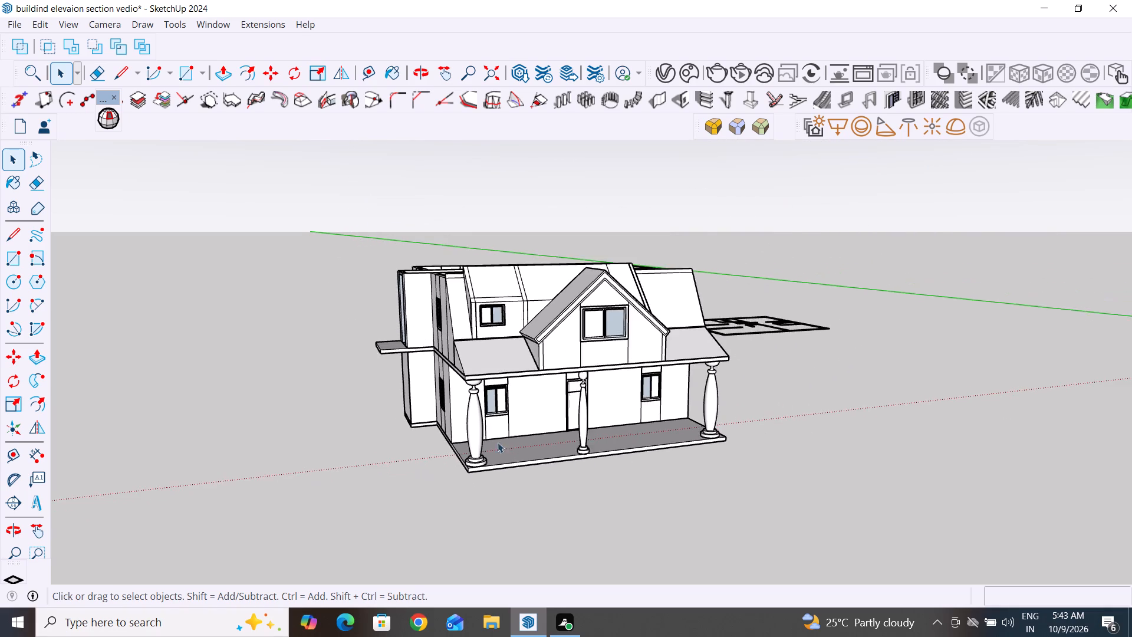
pyautogui.moveTo(847, 451); pyautogui.dragTo(798, 462, button='middle')
# Copy the slim column 4' 10 1/8" along the porch roof's front edge to the other side of the front door.
pyautogui.scroll(4, 521, 444)
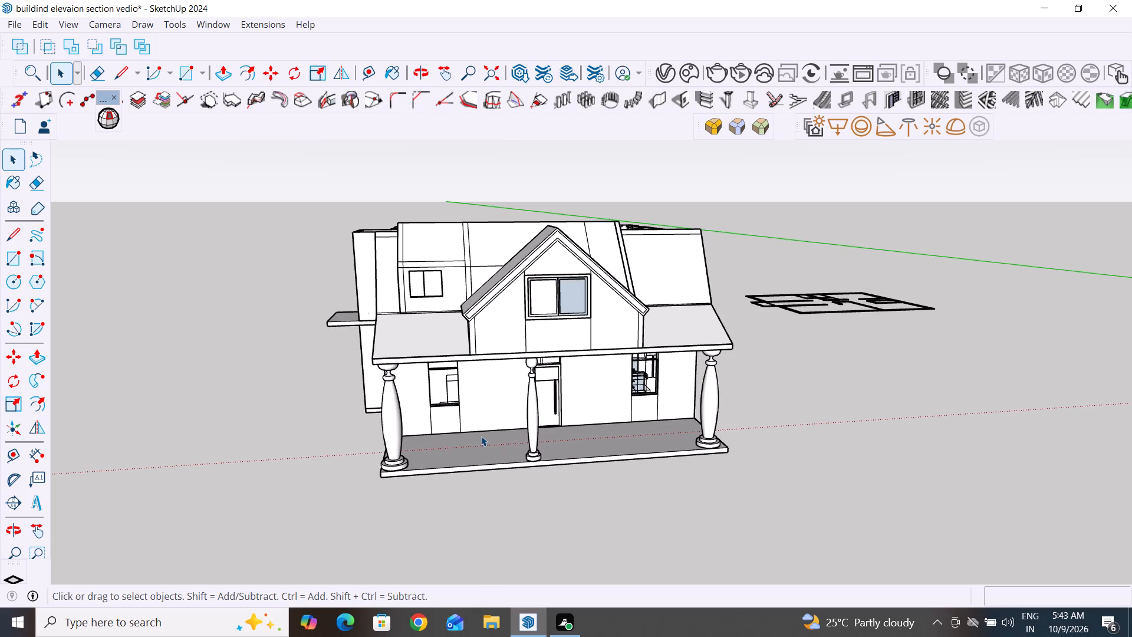
pyautogui.scroll(7, 597, 369)
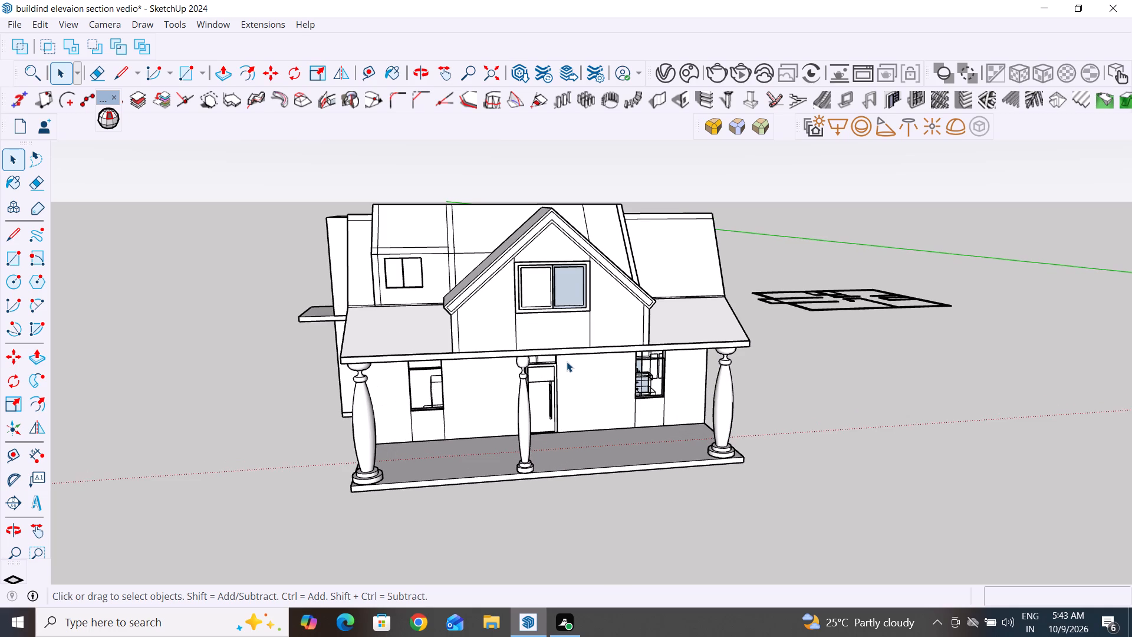
pyautogui.scroll(5, 567, 362)
pyautogui.scroll(1, 542, 442)
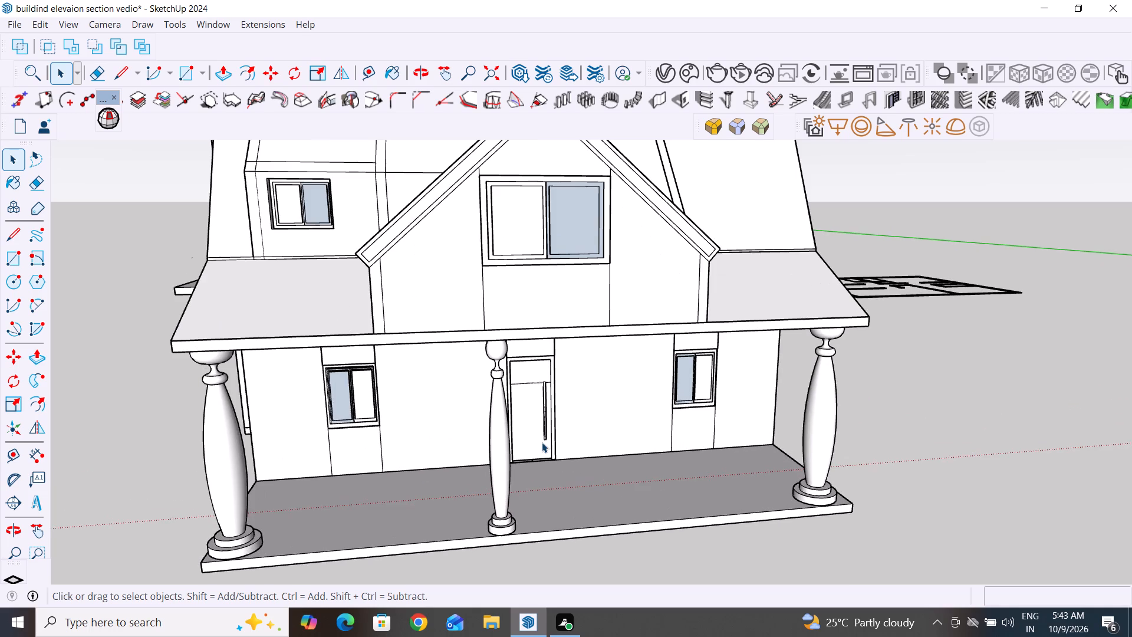
pyautogui.click(498, 349)
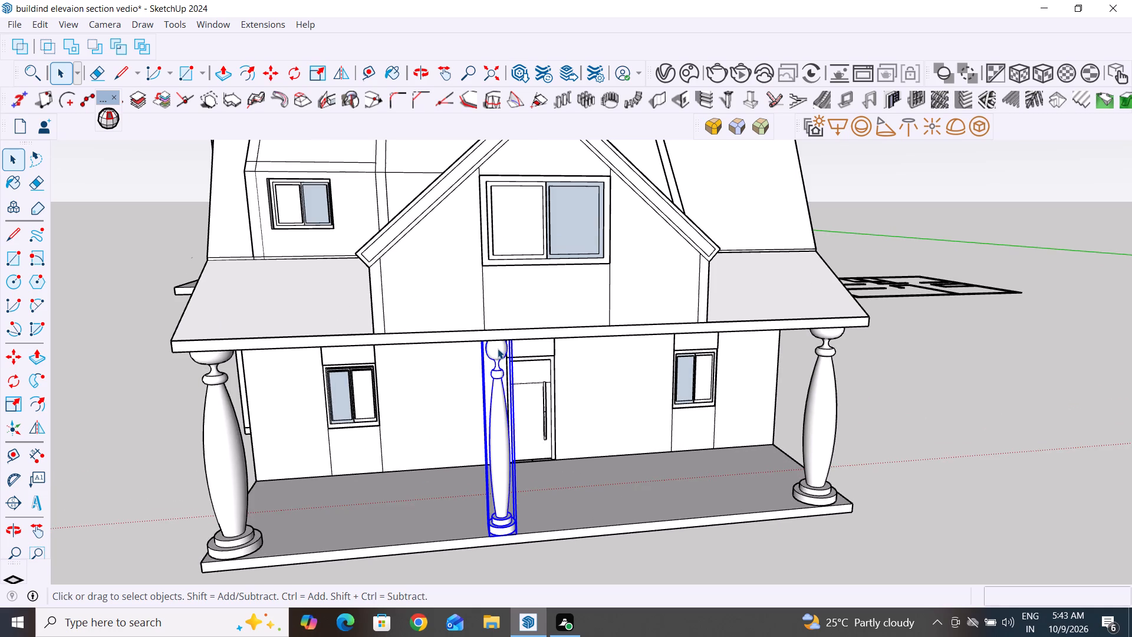
pyautogui.press('m')
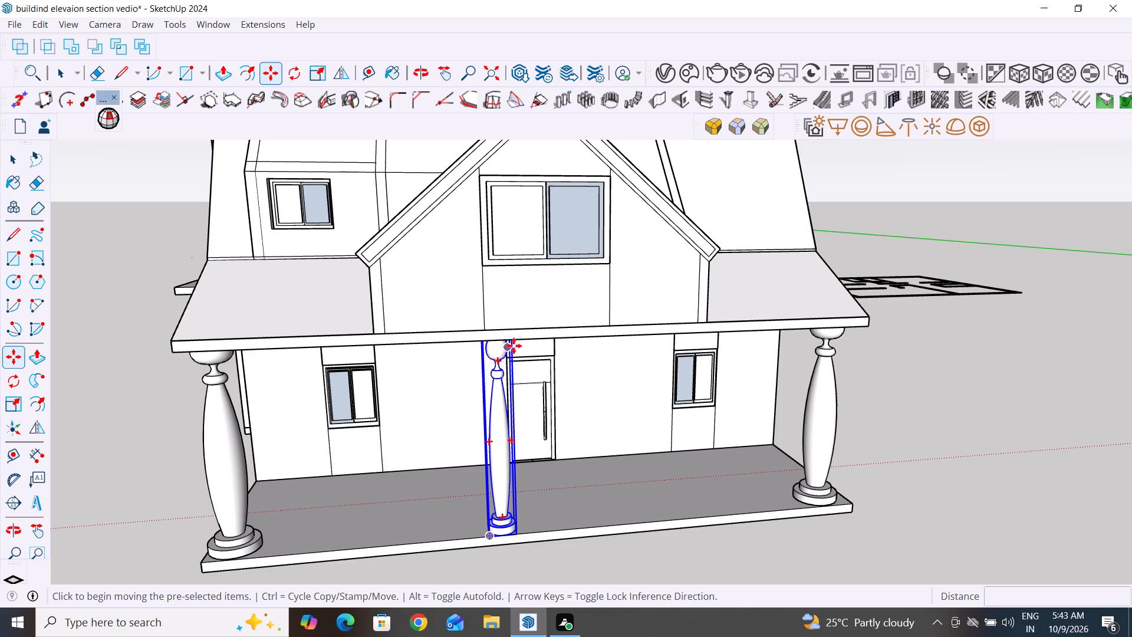
pyautogui.keyDown('ctrl'); pyautogui.click(514, 344); pyautogui.keyUp('ctrl')
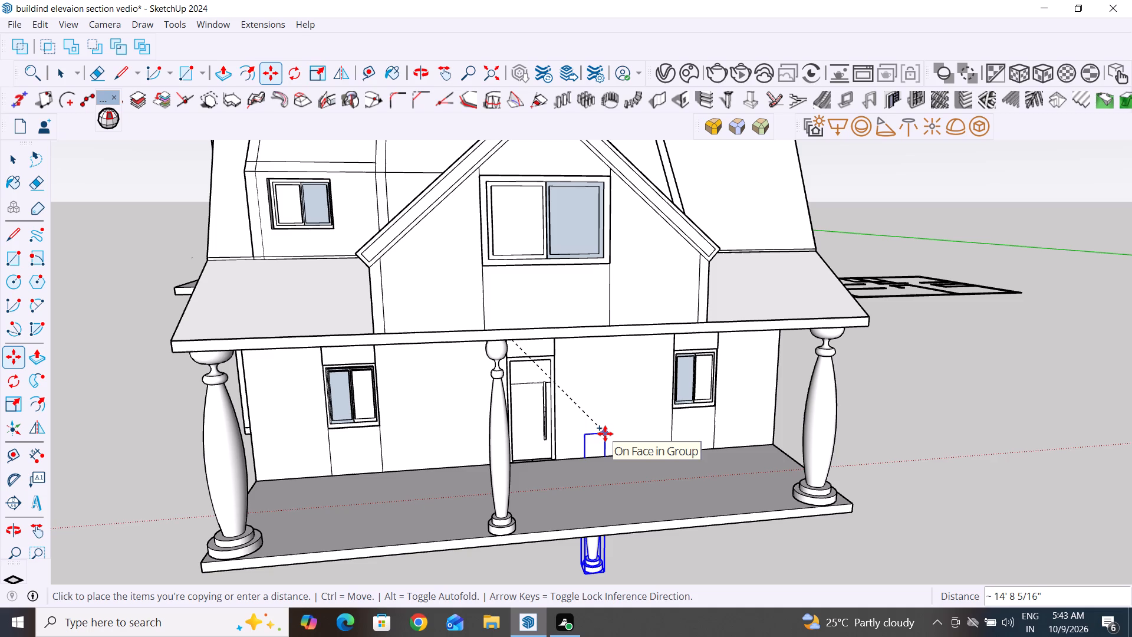
pyautogui.click(611, 337)
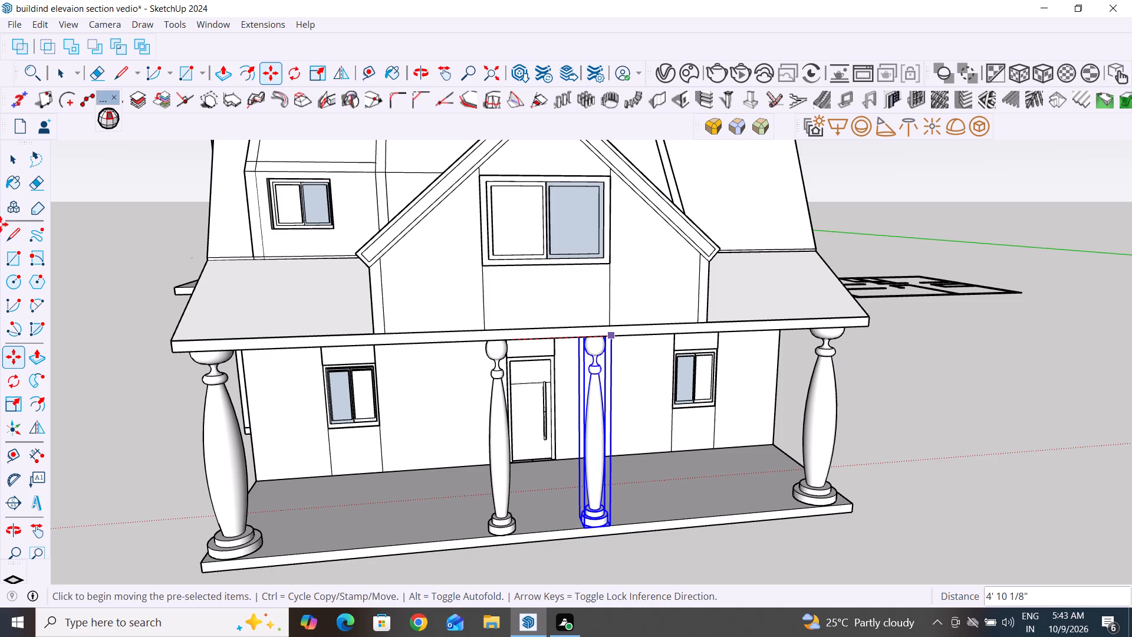
pyautogui.click(15, 153)
pyautogui.click(132, 255)
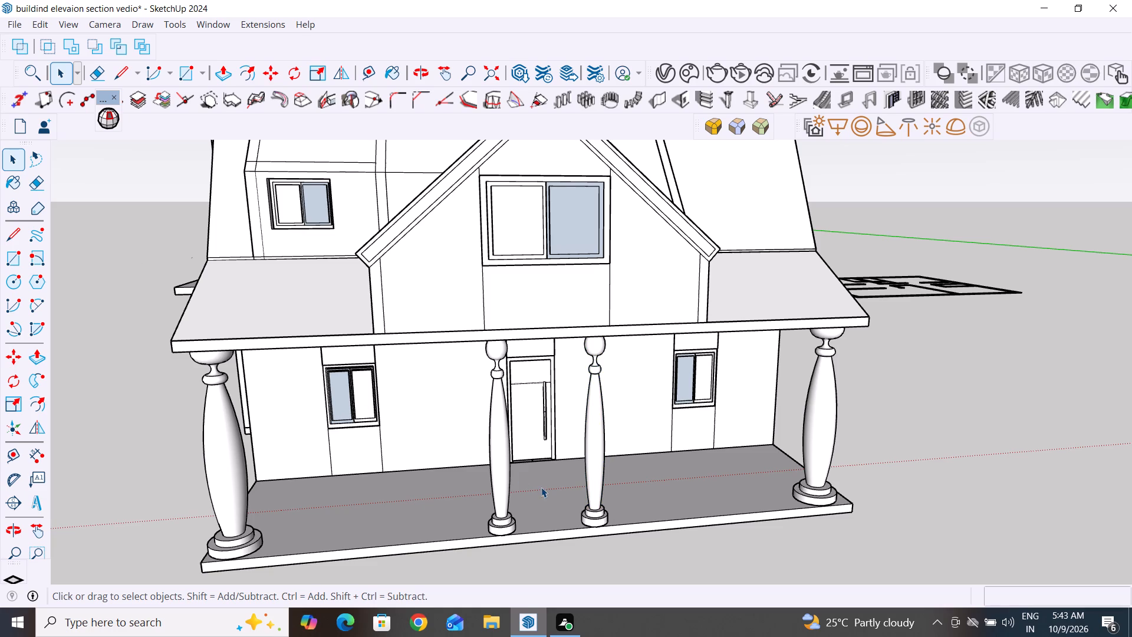
# Move the original slim column about 10 3/4" away from the front door, along the porch roof's front edge.
pyautogui.click(496, 461)
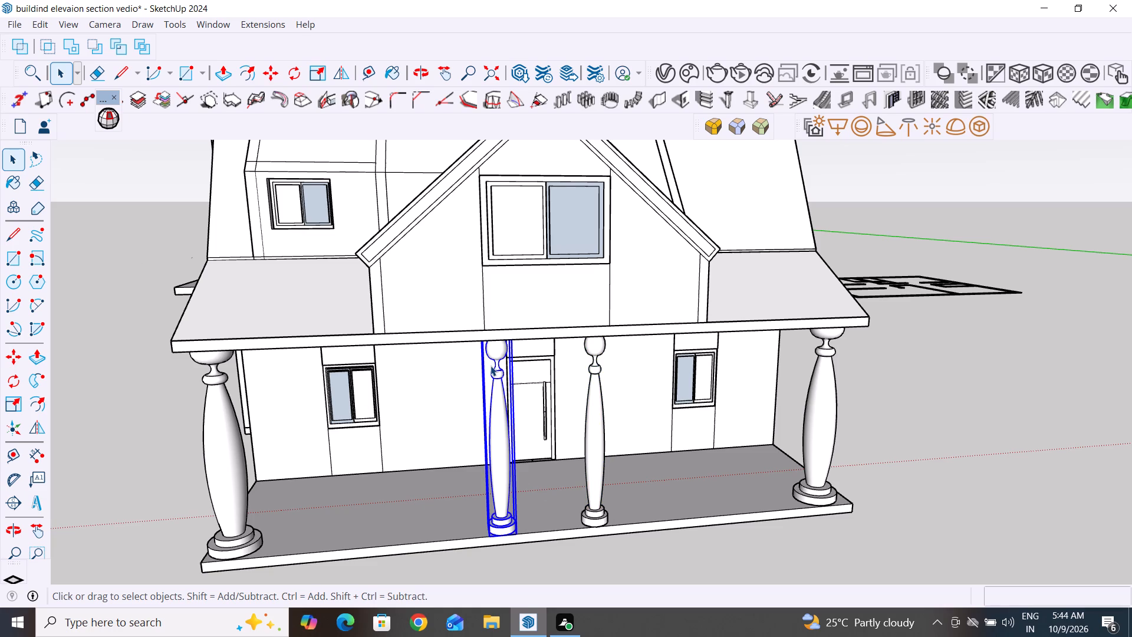
pyautogui.press('m')
pyautogui.click(482, 342)
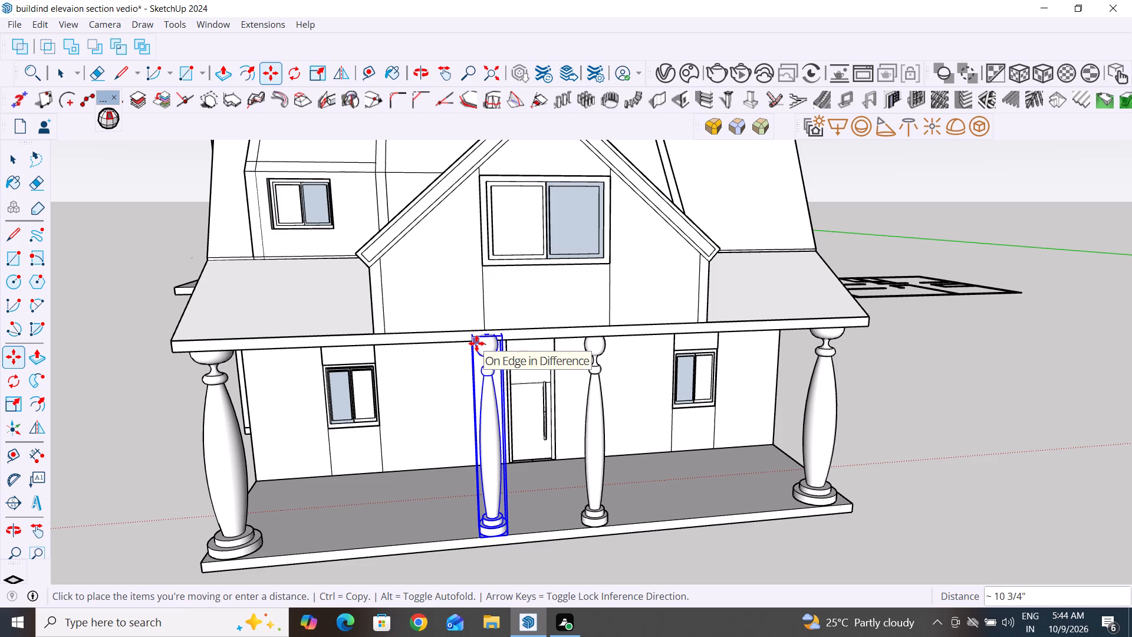
pyautogui.click(476, 343)
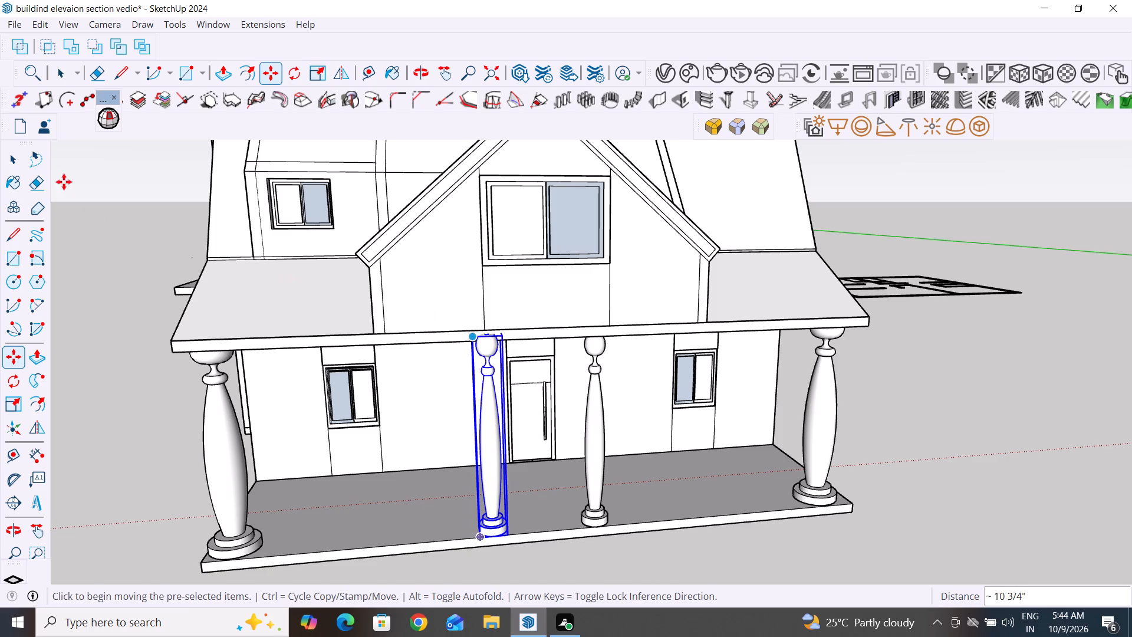
pyautogui.click(8, 163)
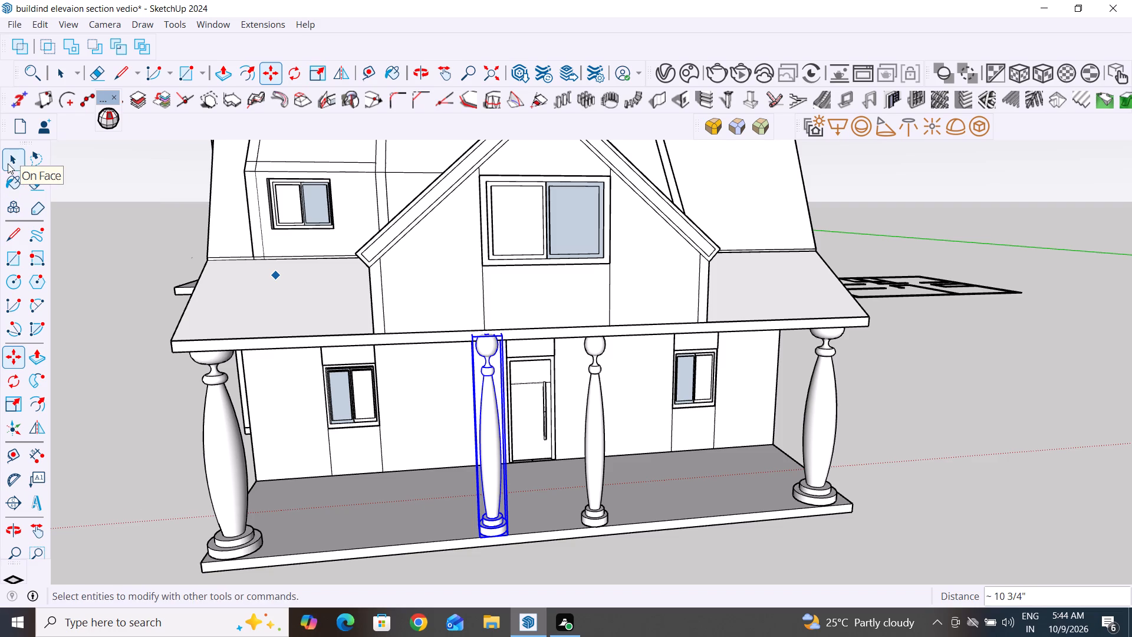
pyautogui.click(90, 218)
# Move the same slim column by its base about 4" so it sits at the porch floor's front edge.
pyautogui.scroll(1, 475, 434)
pyautogui.moveTo(479, 431); pyautogui.dragTo(528, 346, button='middle')
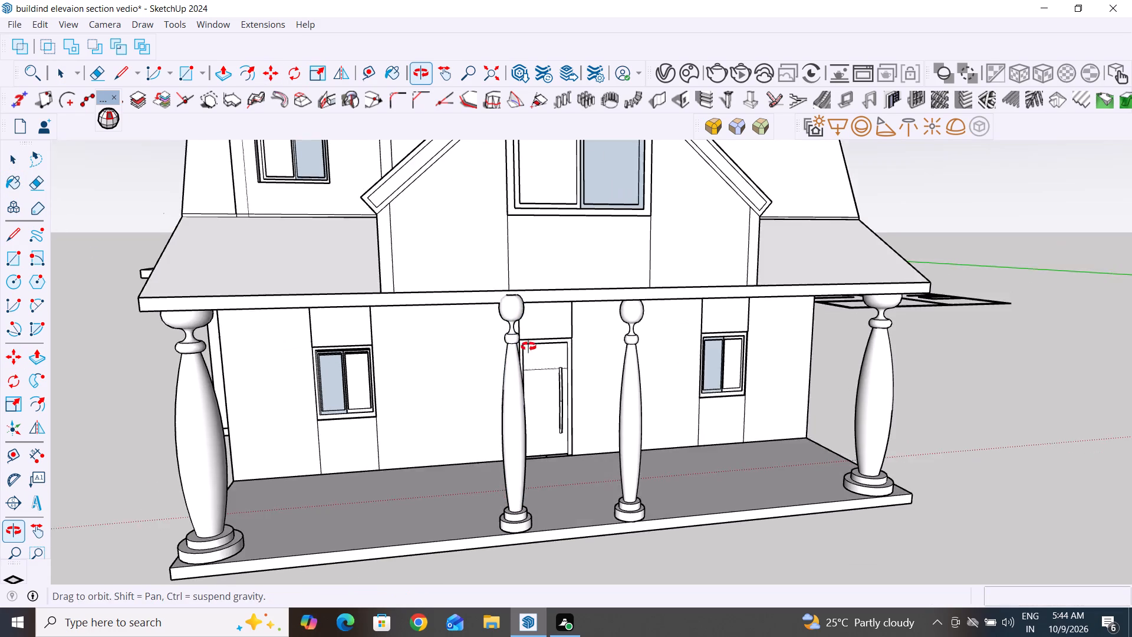
pyautogui.moveTo(528, 346); pyautogui.dragTo(561, 353, button='middle')
pyautogui.scroll(3, 646, 402)
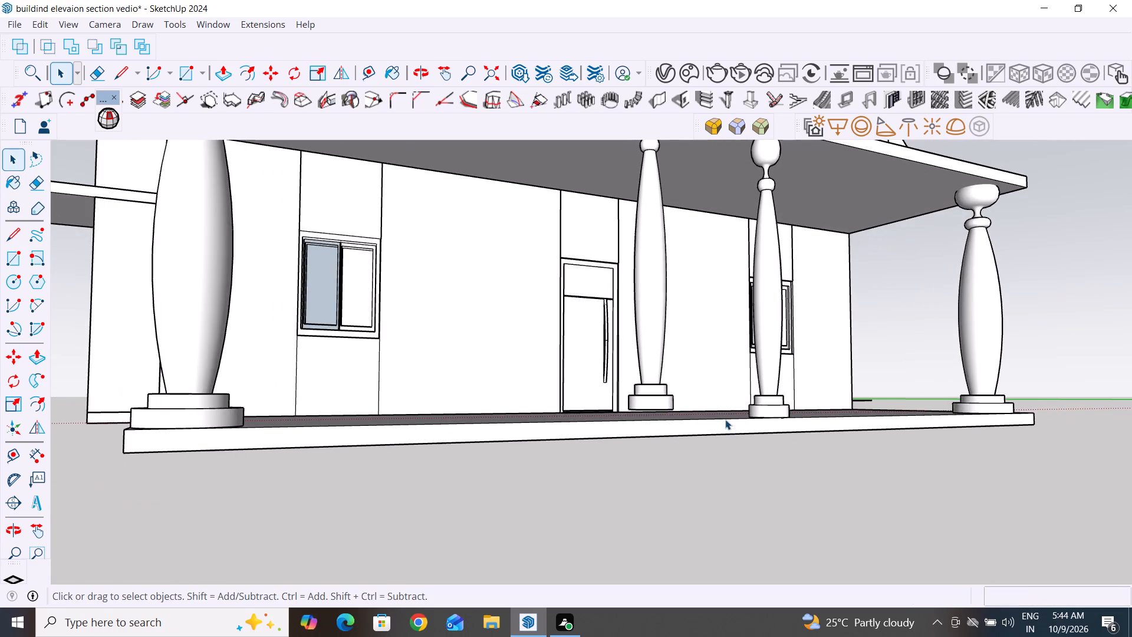
pyautogui.moveTo(726, 422); pyautogui.dragTo(629, 450, button='middle')
pyautogui.click(489, 452)
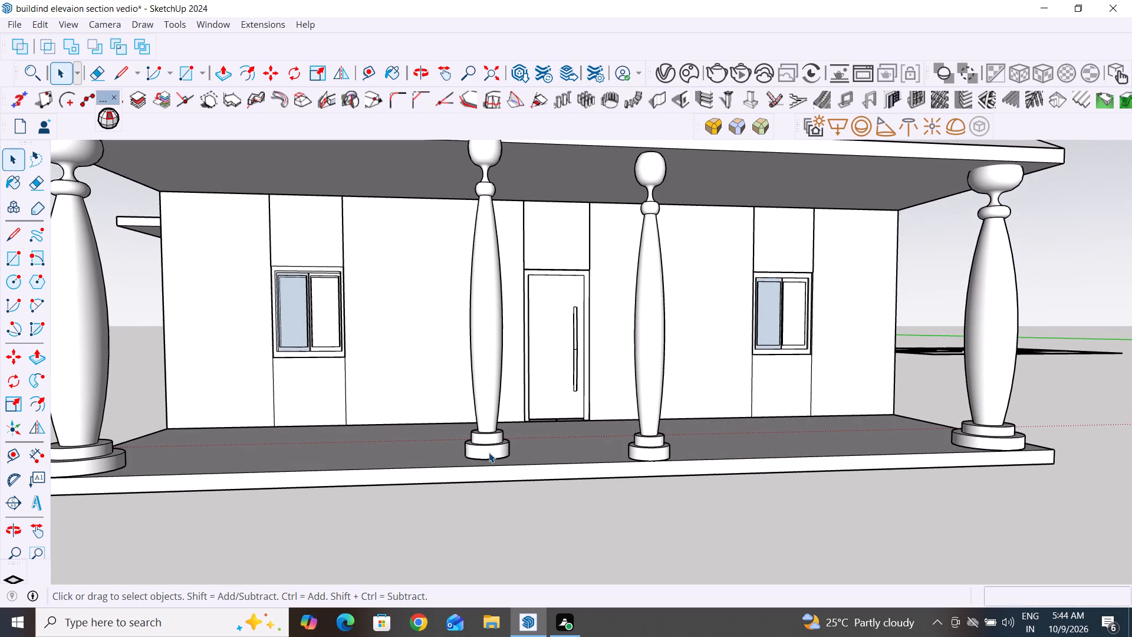
pyautogui.press('m')
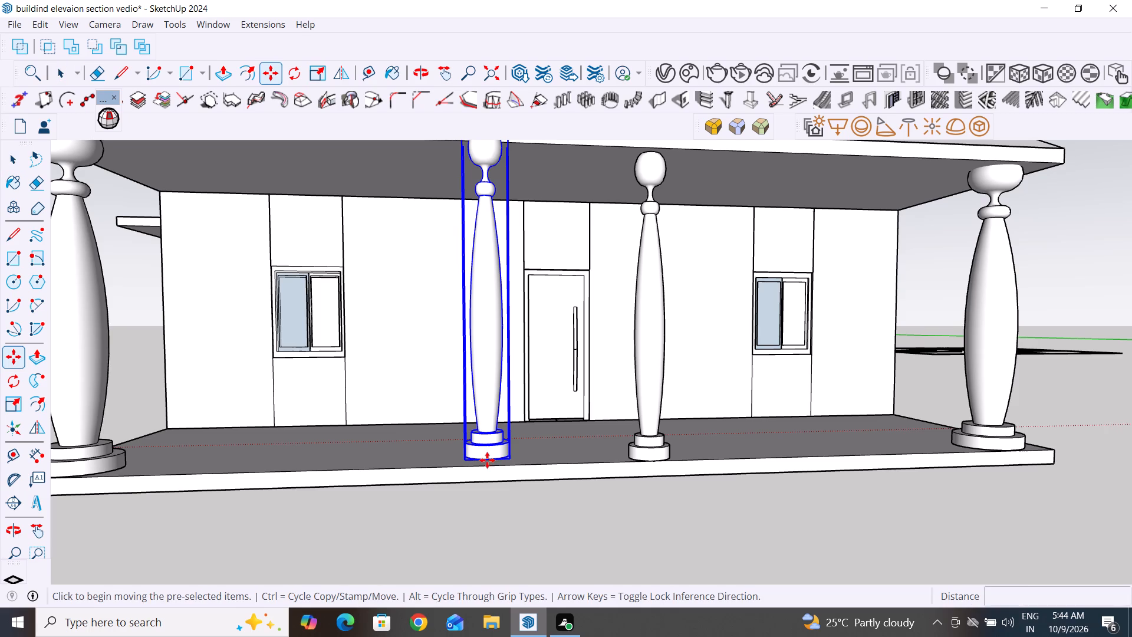
pyautogui.click(486, 460)
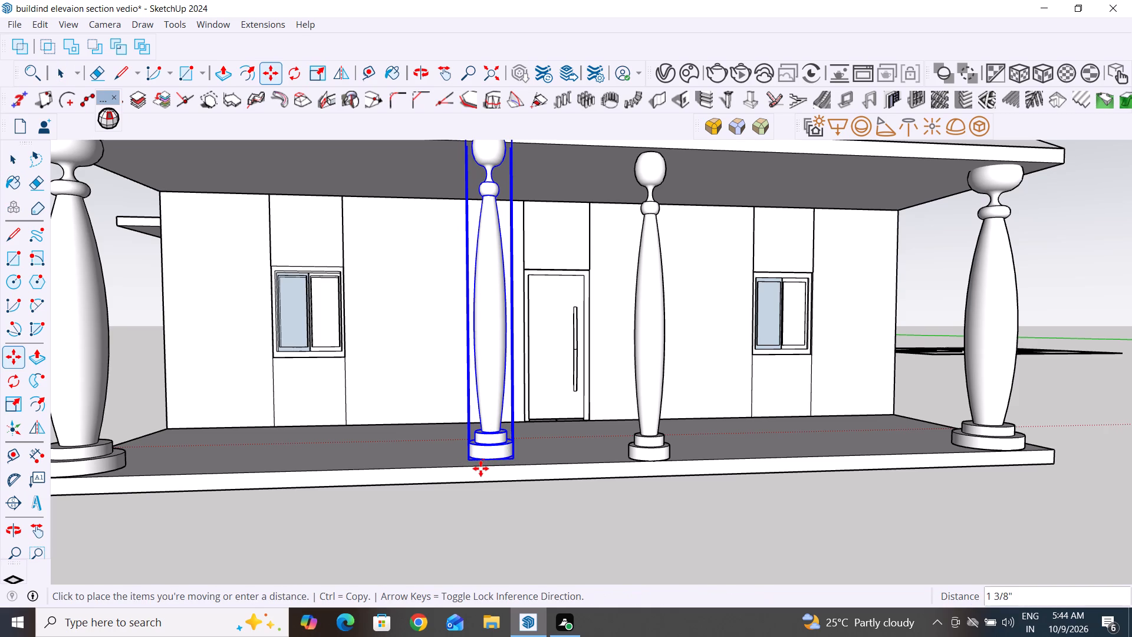
pyautogui.click(489, 467)
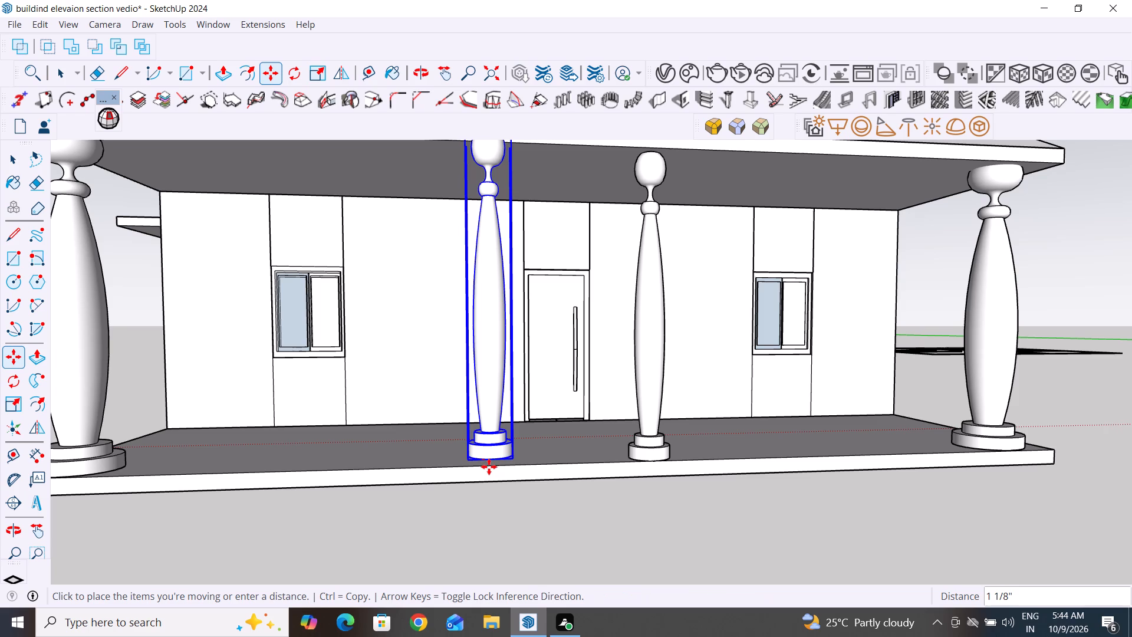
pyautogui.click(14, 161)
# Examine how the moved slim column lines up with its copy, the porch floor and the porch roof.
pyautogui.scroll(-4, 511, 380)
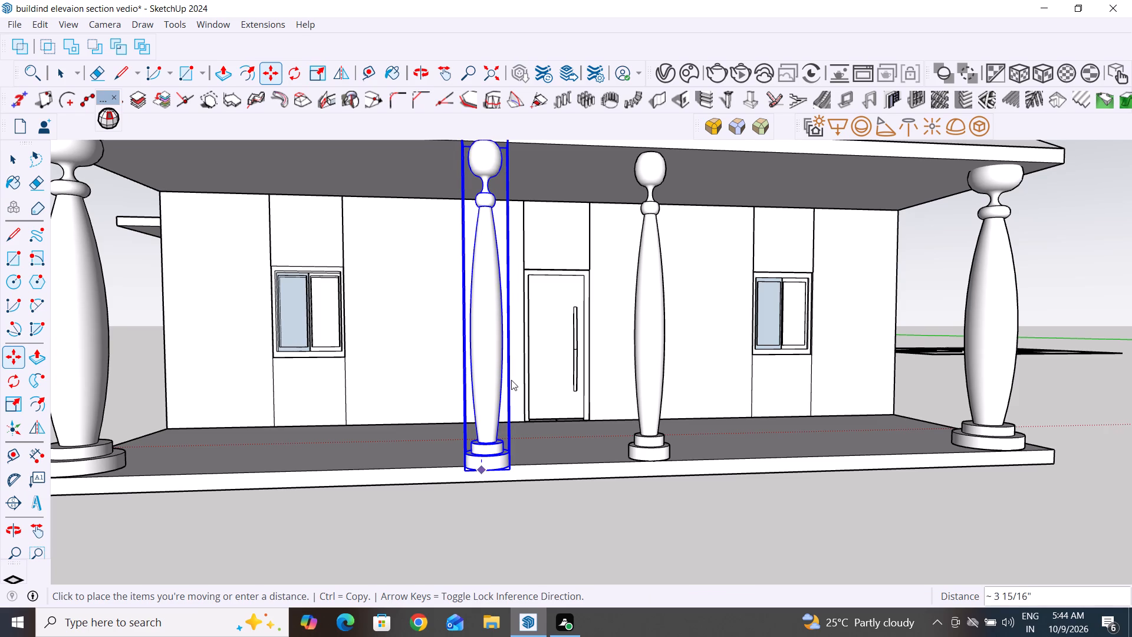
pyautogui.scroll(-6, 511, 380)
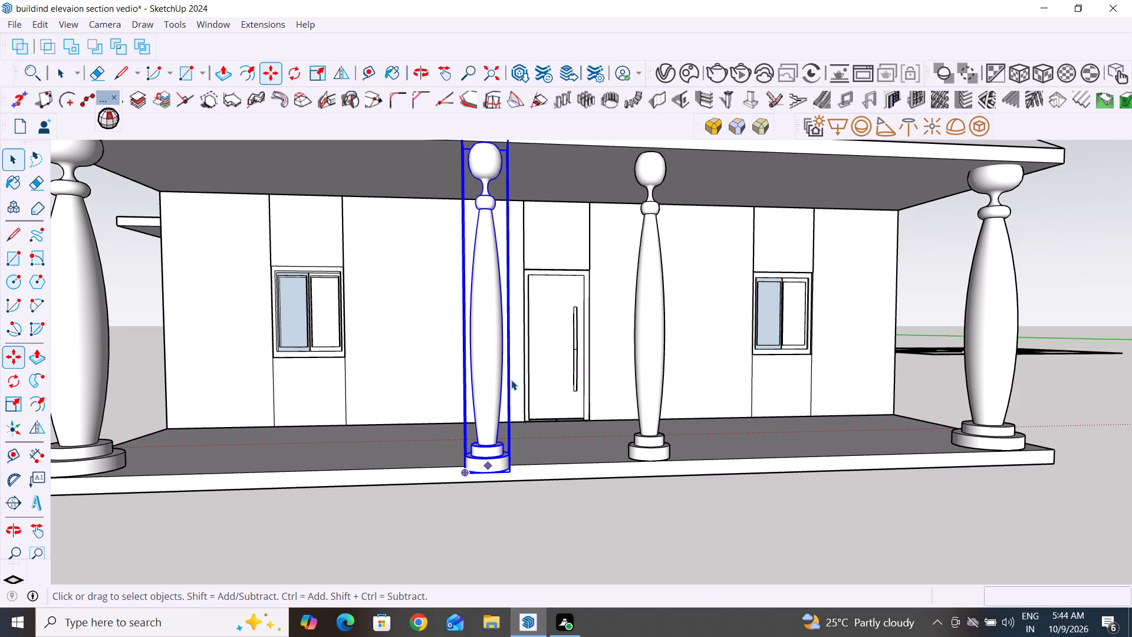
pyautogui.scroll(-3, 575, 436)
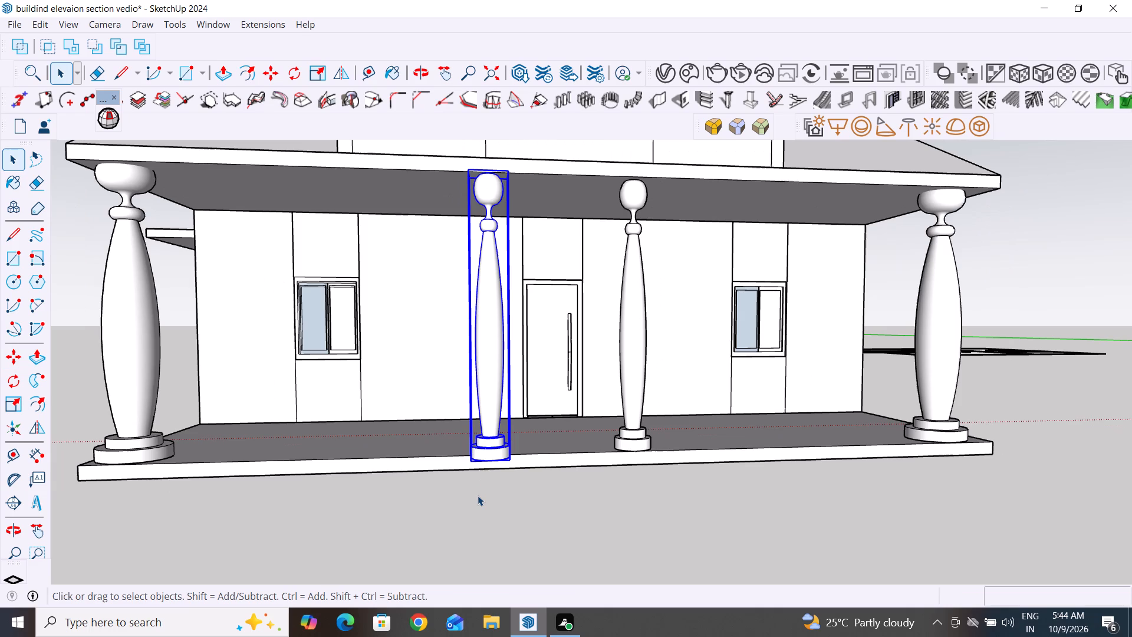
pyautogui.moveTo(512, 513); pyautogui.dragTo(621, 524, button='middle')
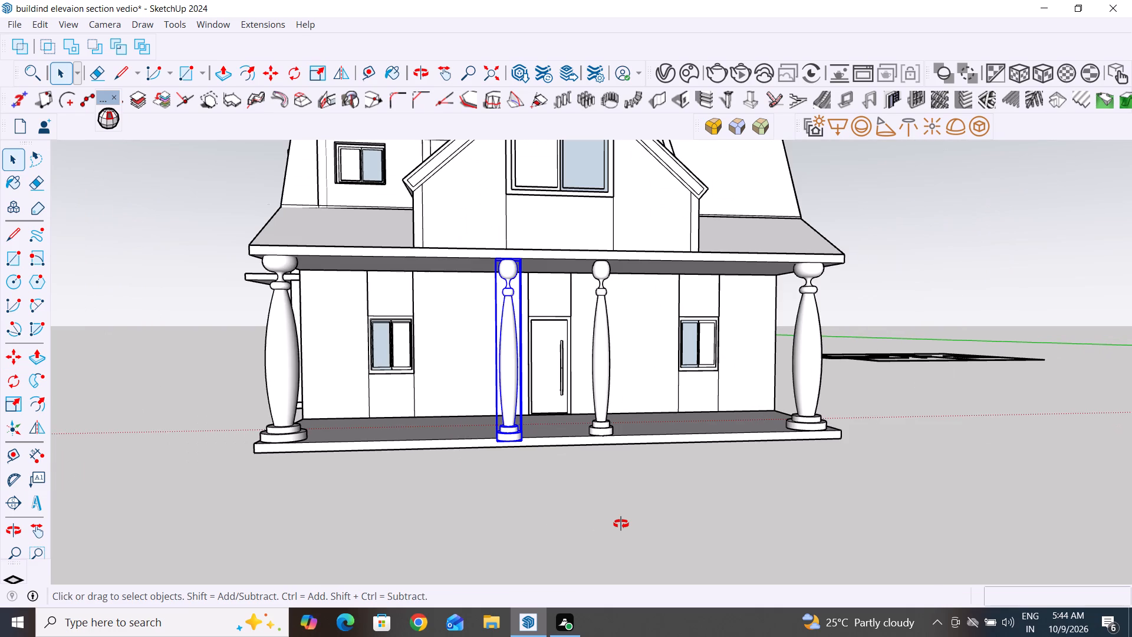
pyautogui.moveTo(621, 524); pyautogui.dragTo(801, 502, button='middle')
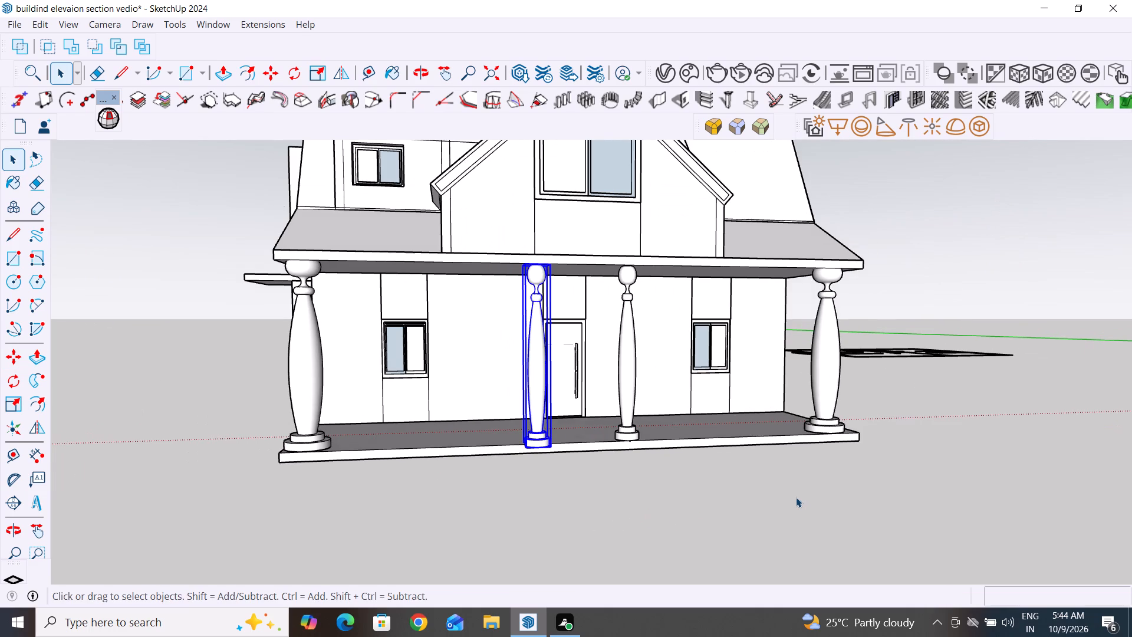
pyautogui.scroll(8, 526, 405)
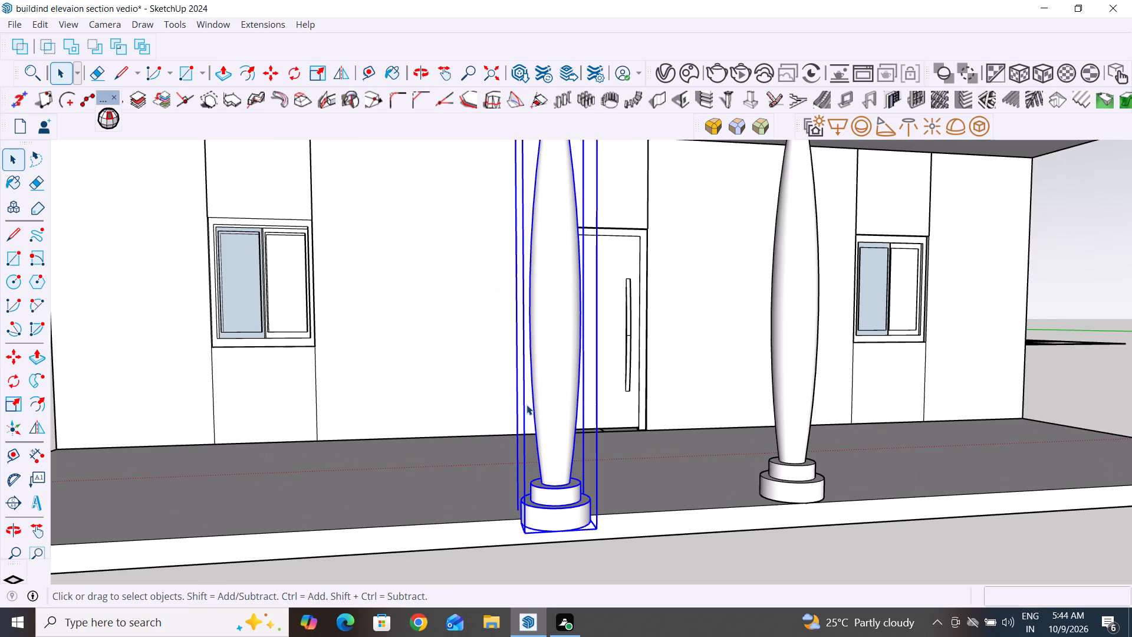
pyautogui.scroll(-7, 541, 402)
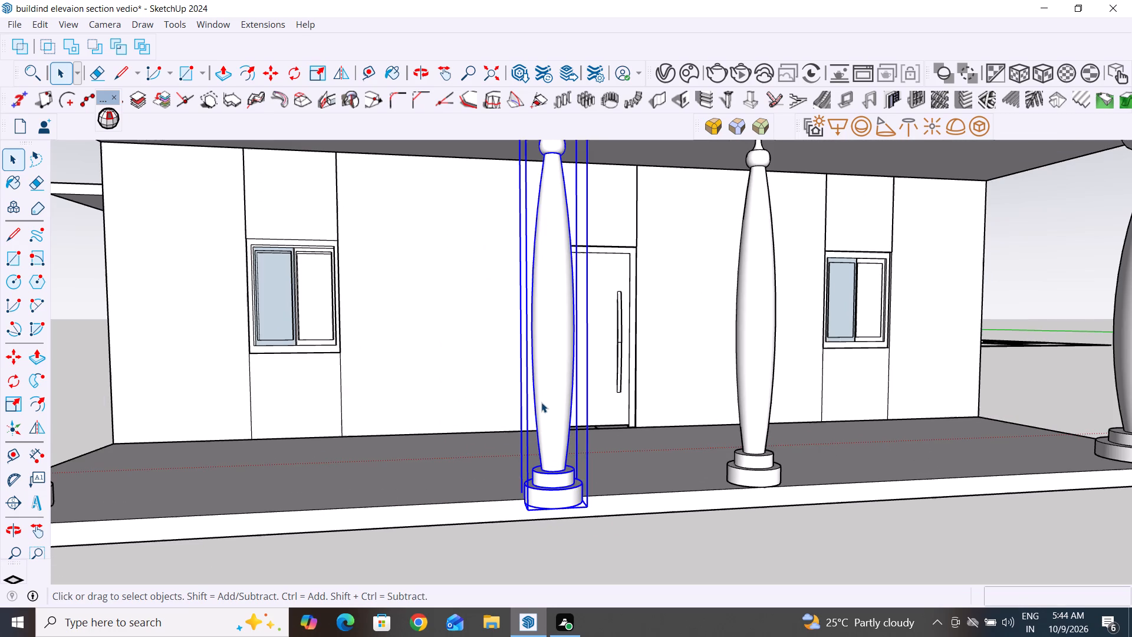
pyautogui.scroll(-4, 541, 402)
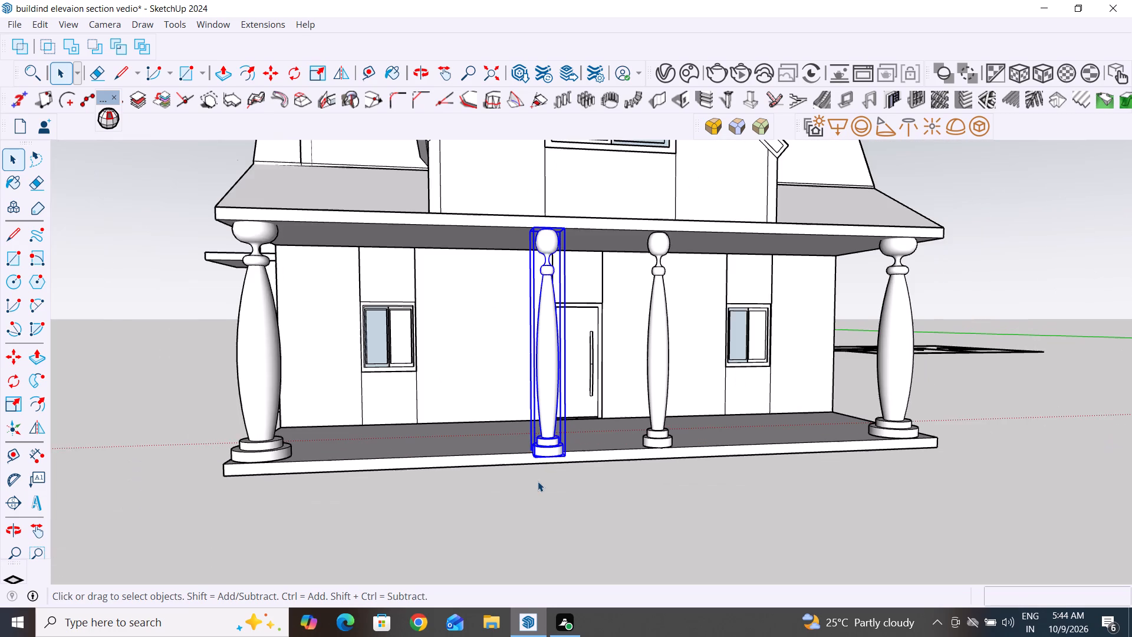
pyautogui.moveTo(539, 484); pyautogui.dragTo(661, 504, button='middle')
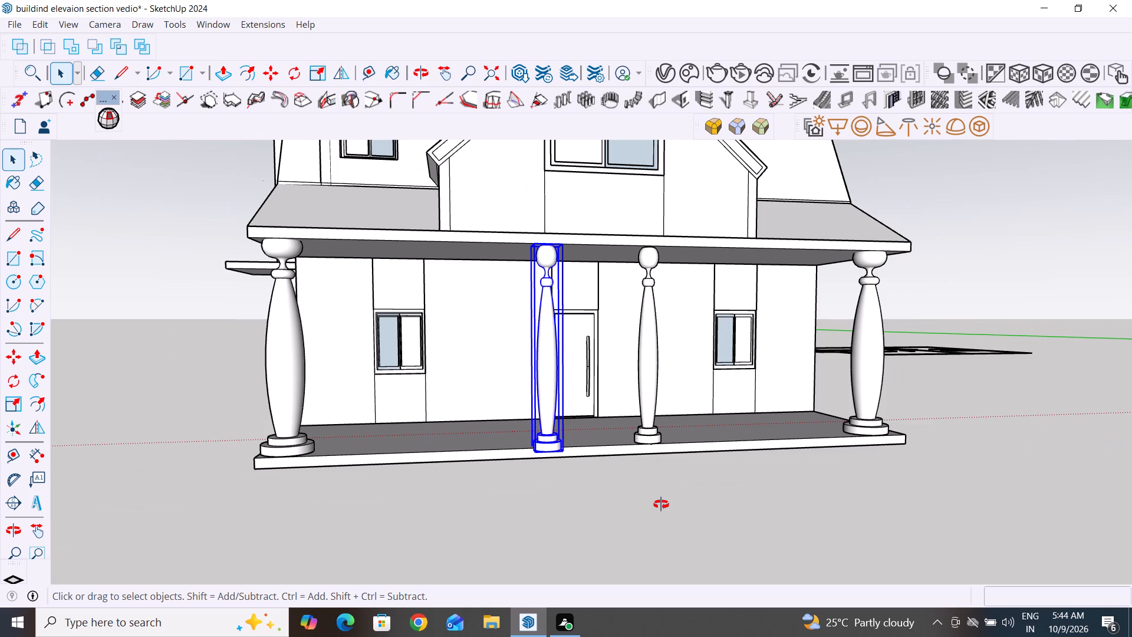
# Move the selected slim column about 9 3/16" along the porch floor's front edge, farther from the front door and its matching column.
pyautogui.moveTo(661, 504); pyautogui.dragTo(663, 504, button='middle')
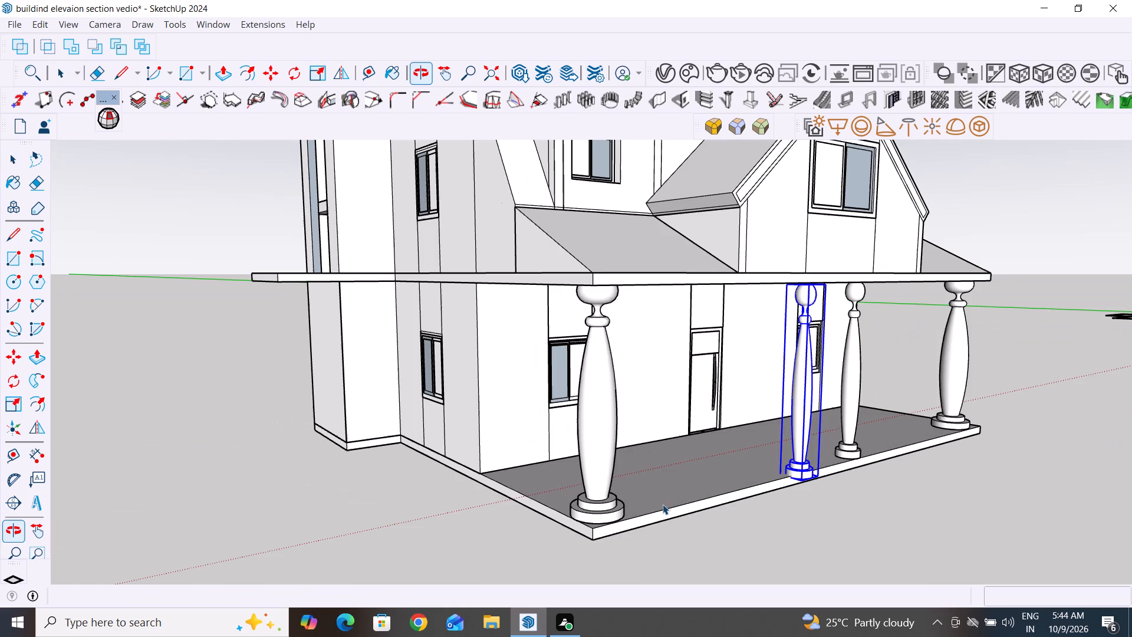
pyautogui.scroll(6, 853, 480)
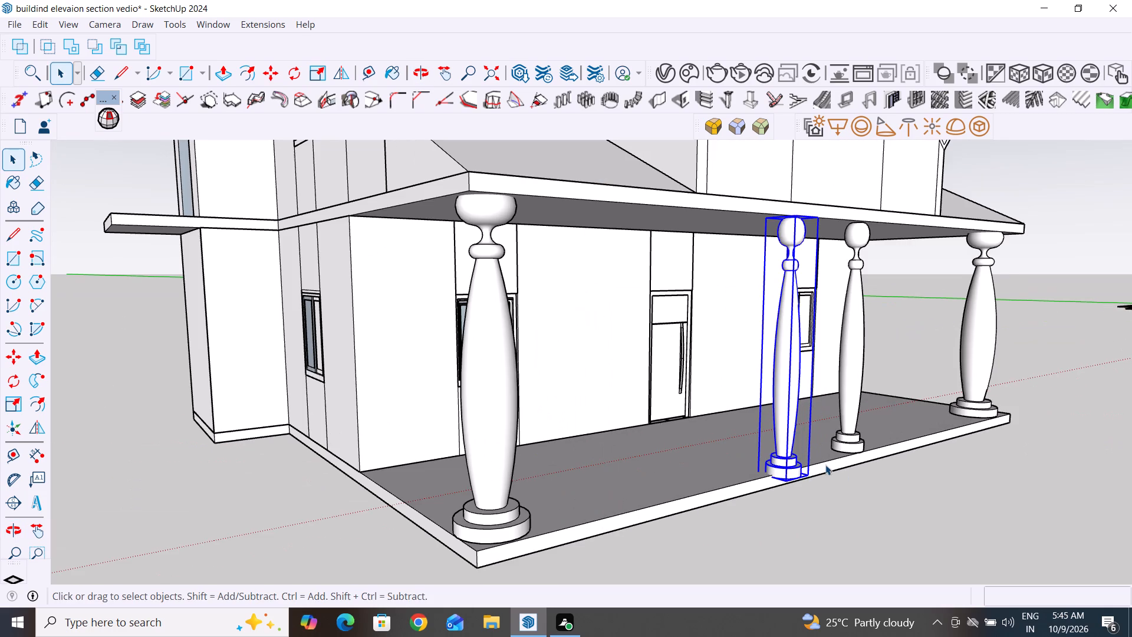
pyautogui.scroll(7, 825, 465)
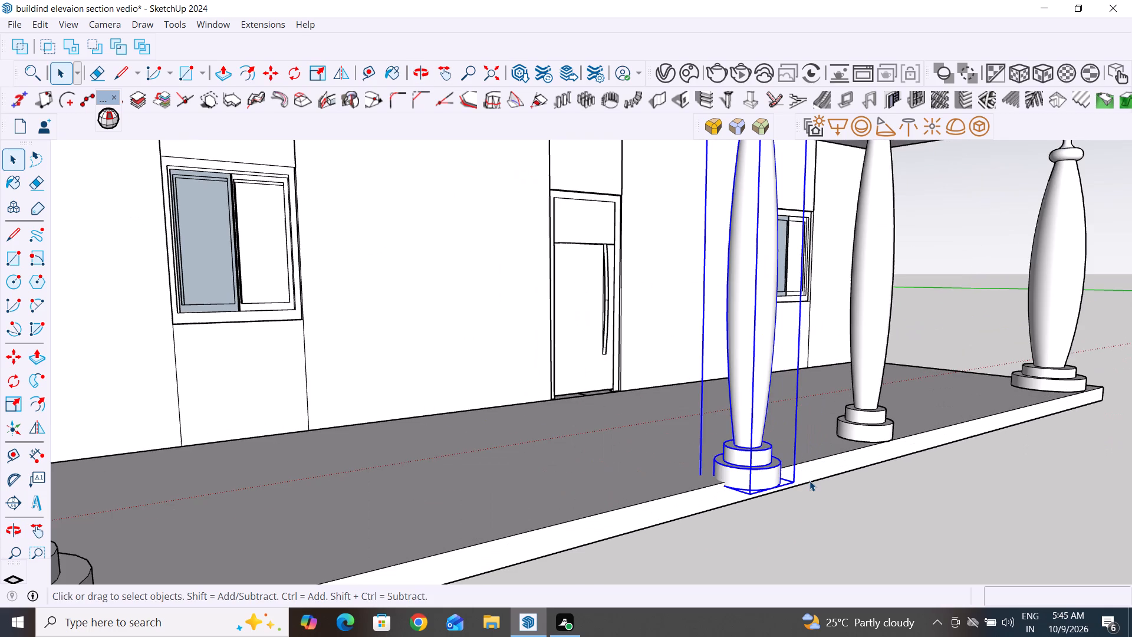
pyautogui.press('m')
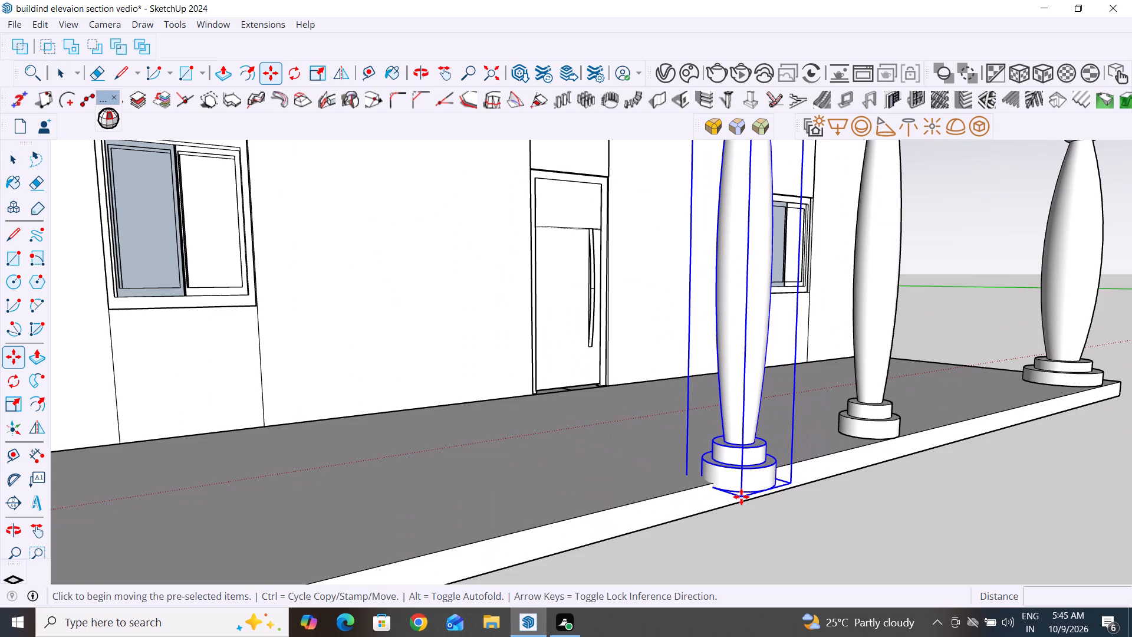
pyautogui.click(741, 501)
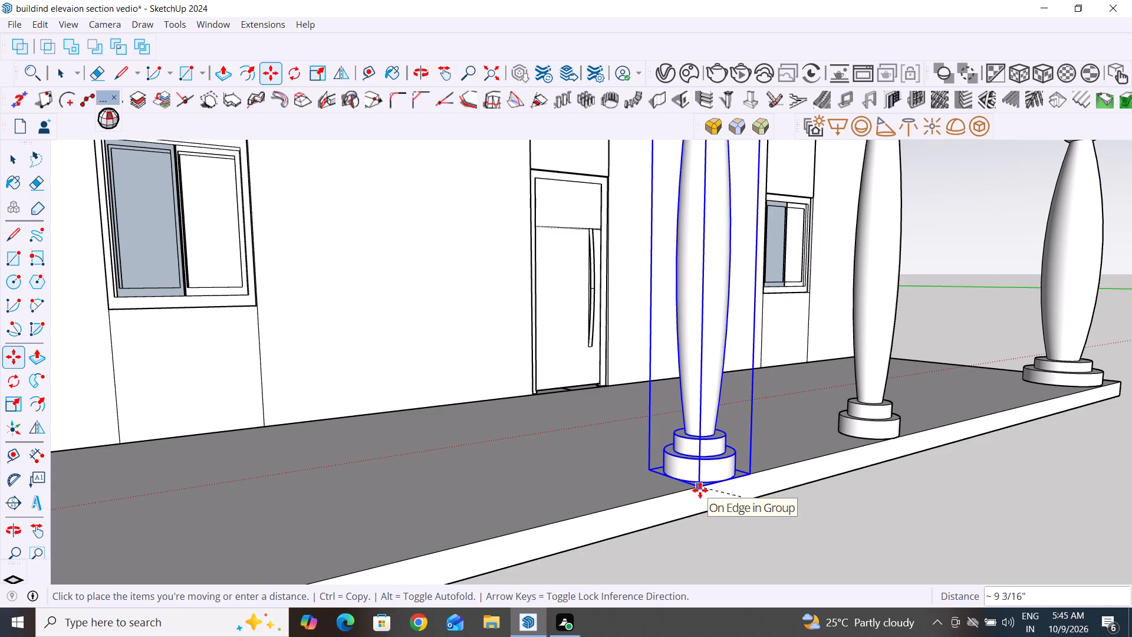
pyautogui.click(700, 490)
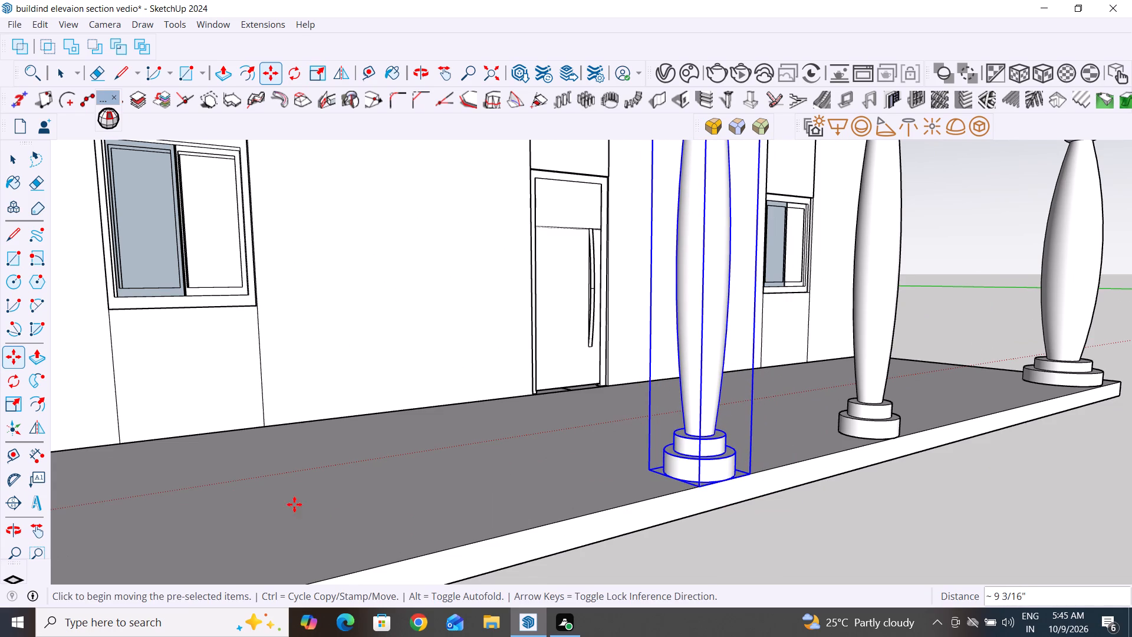
pyautogui.click(15, 166)
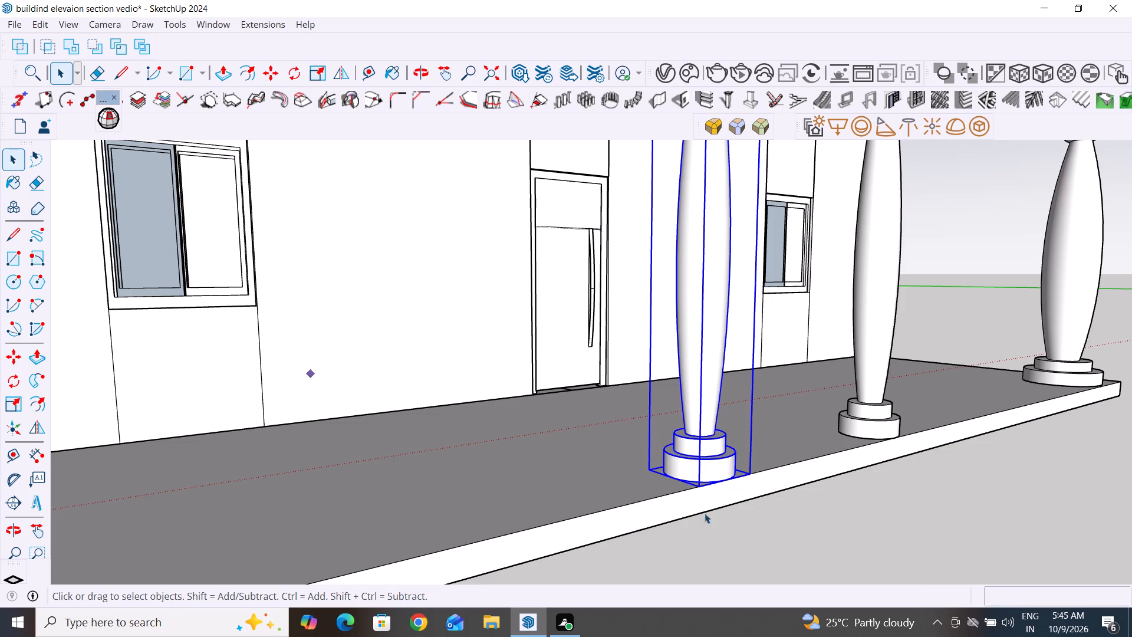
pyautogui.click(784, 546)
# Examine the spacing of the four porch columns and the whole front elevation of the house.
pyautogui.scroll(-4, 712, 451)
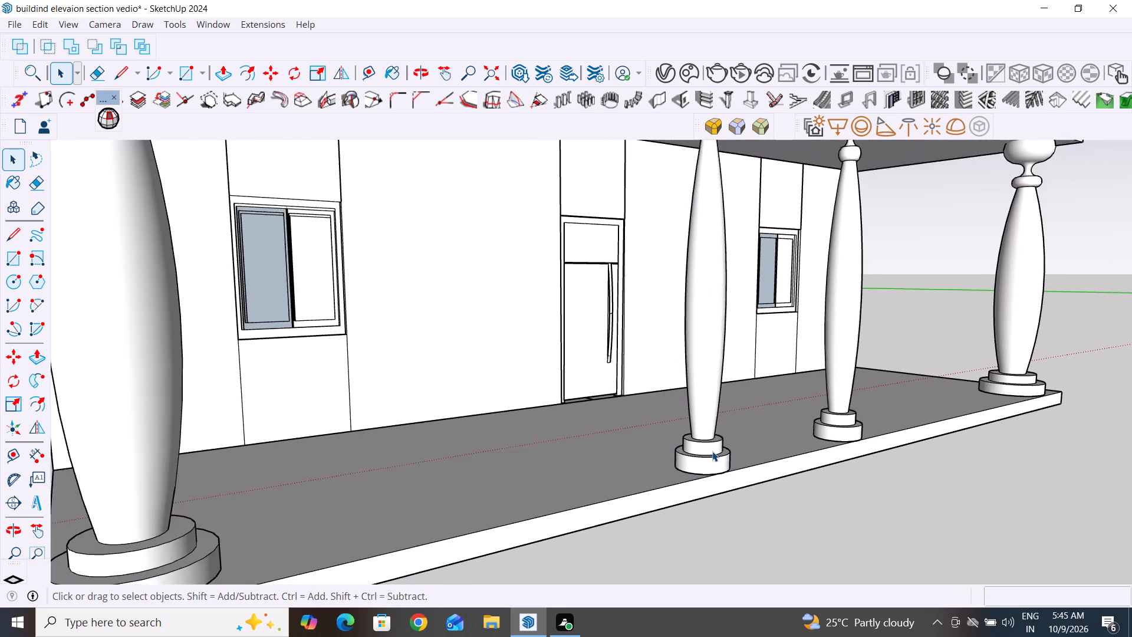
pyautogui.scroll(-7, 712, 451)
pyautogui.moveTo(928, 471); pyautogui.dragTo(922, 472, button='middle')
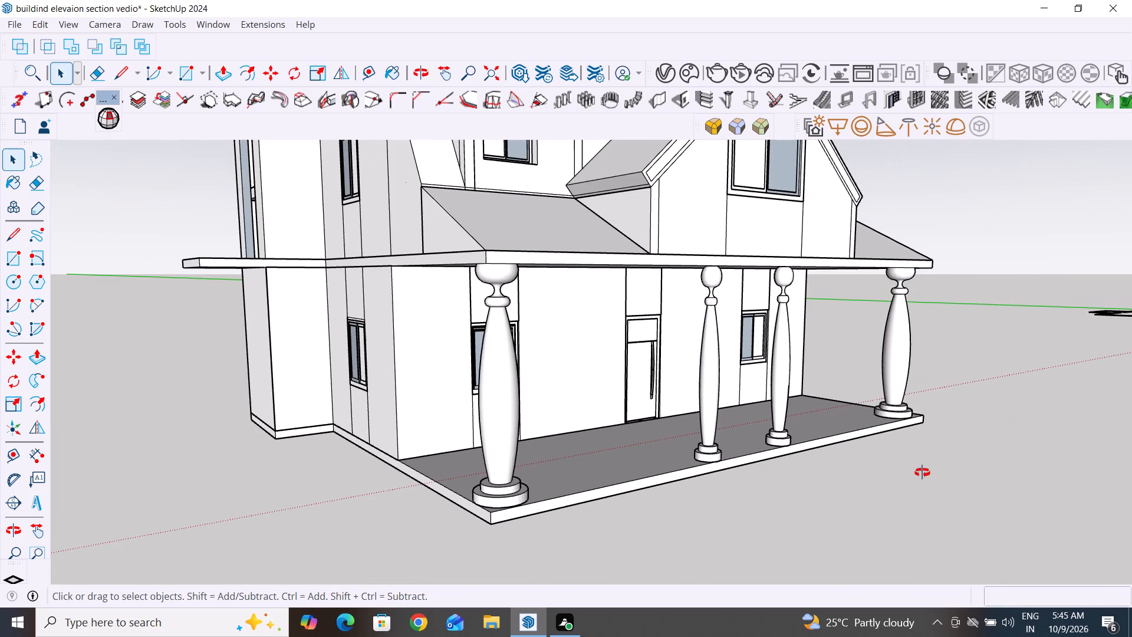
pyautogui.moveTo(922, 472); pyautogui.dragTo(816, 444, button='middle')
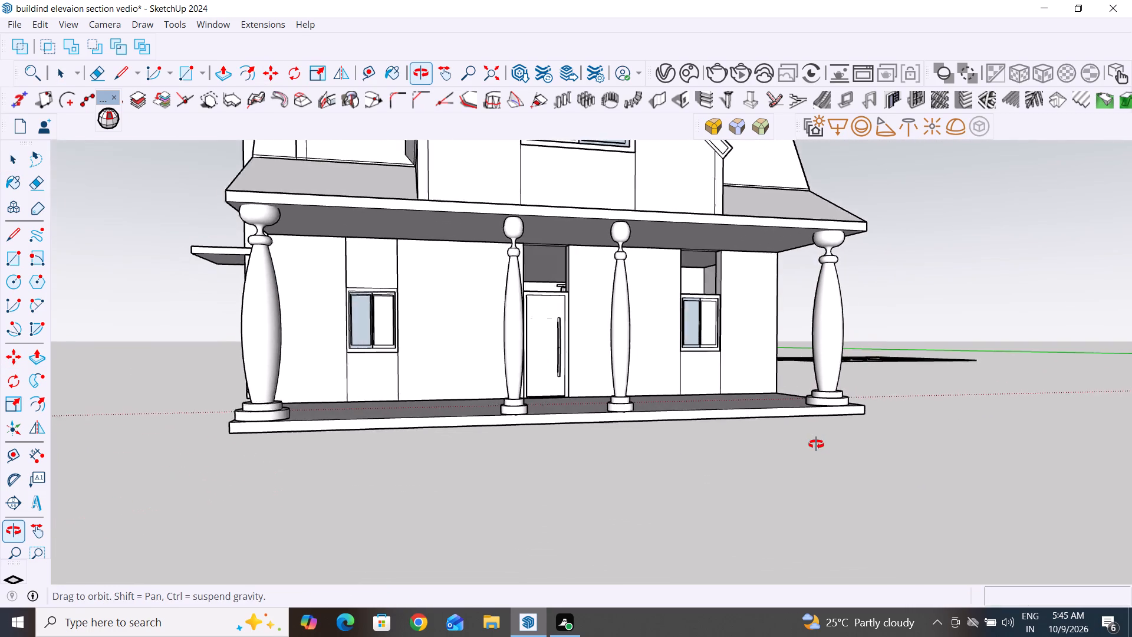
pyautogui.moveTo(816, 444); pyautogui.dragTo(799, 465, button='middle')
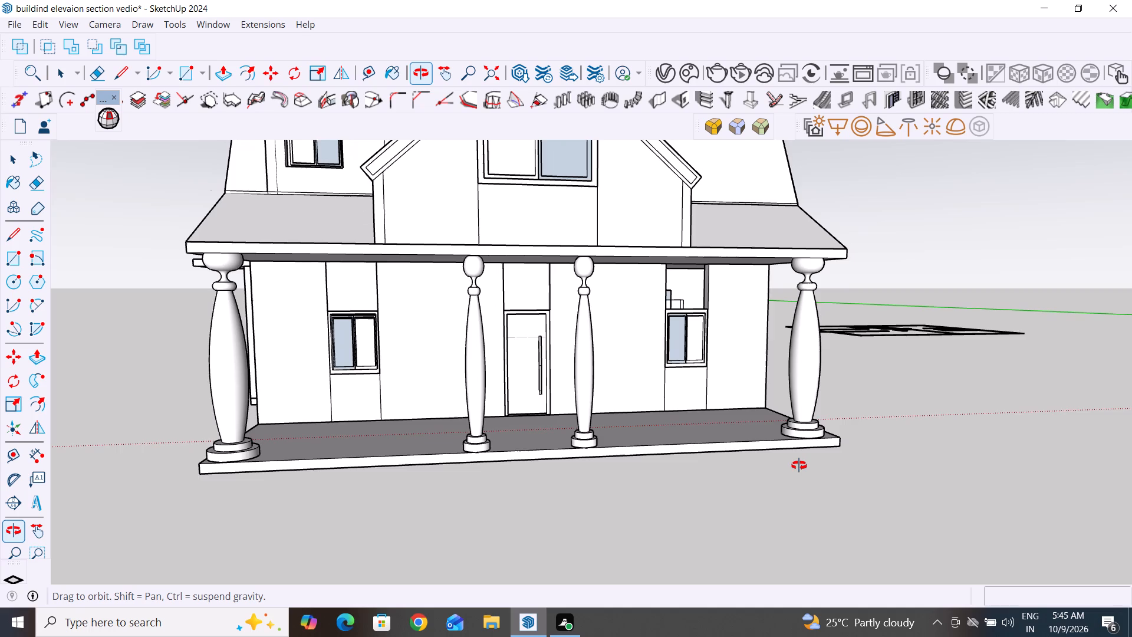
pyautogui.moveTo(799, 465); pyautogui.dragTo(794, 484, button='middle')
pyautogui.scroll(-8, 794, 484)
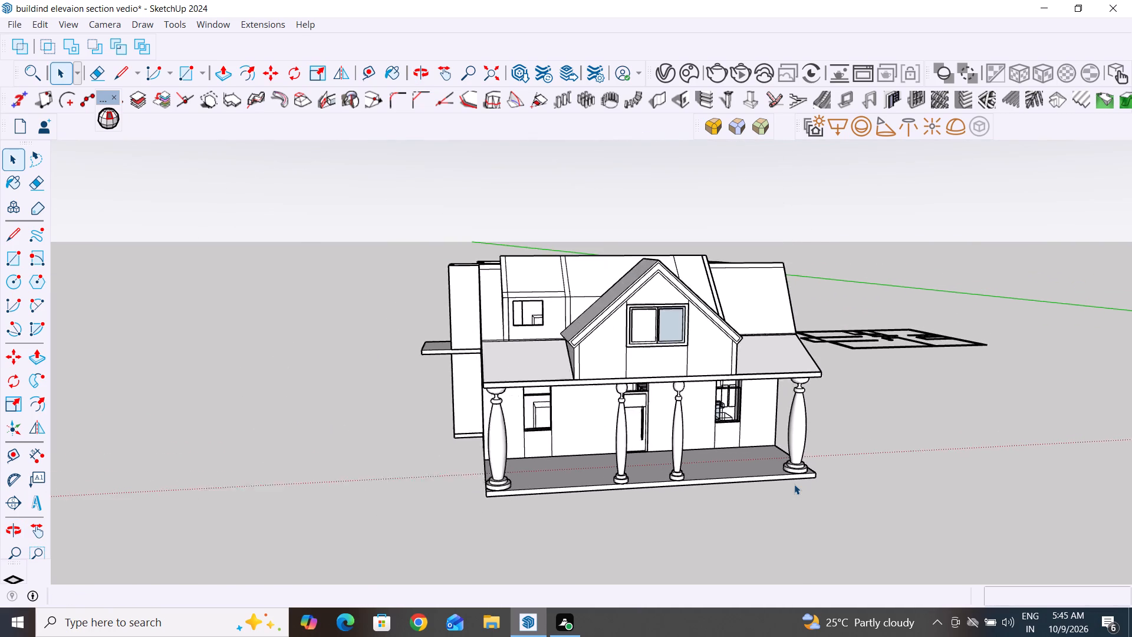
pyautogui.moveTo(962, 495); pyautogui.dragTo(911, 474, button='middle')
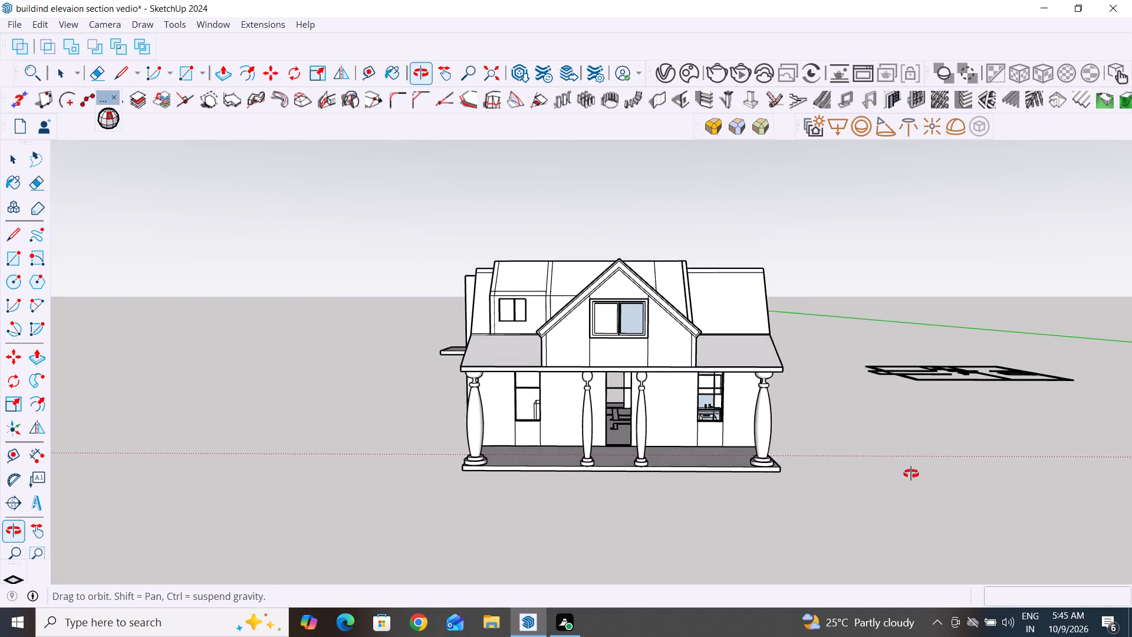
pyautogui.moveTo(911, 474); pyautogui.dragTo(913, 475, button='middle')
# Push/Pull the sloping porch roof face beside the front gable, on the side nearest the flat floor plan, outward by 3 1/2".
pyautogui.scroll(4, 813, 308)
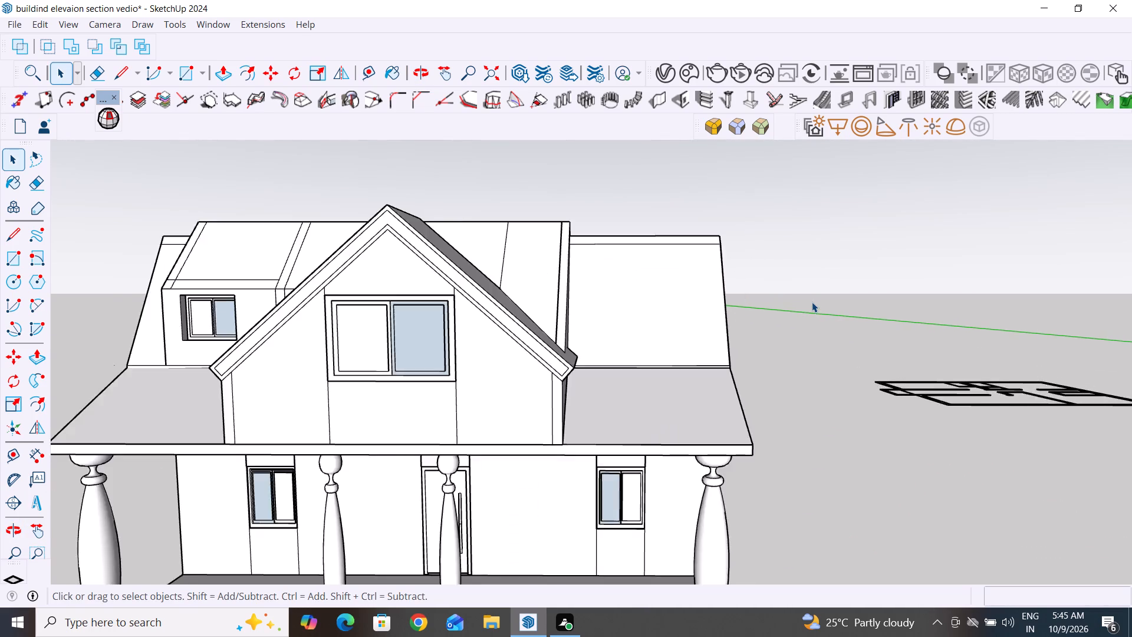
pyautogui.scroll(-1, 831, 355)
pyautogui.moveTo(829, 406); pyautogui.dragTo(774, 410, button='middle')
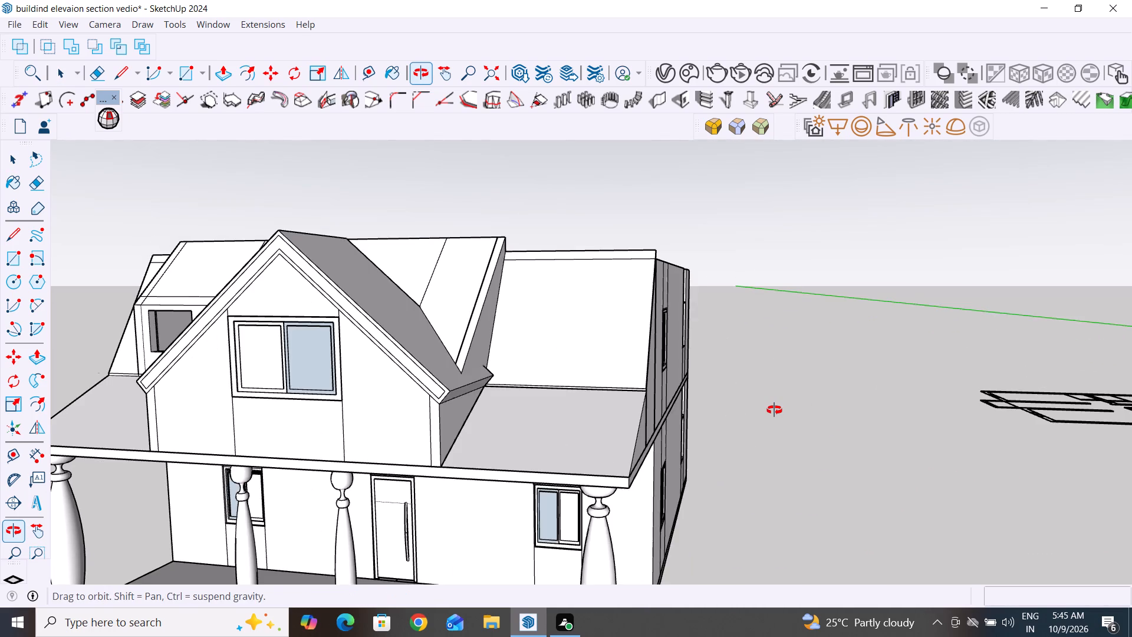
pyautogui.moveTo(774, 410); pyautogui.dragTo(765, 413, button='middle')
pyautogui.click(562, 435)
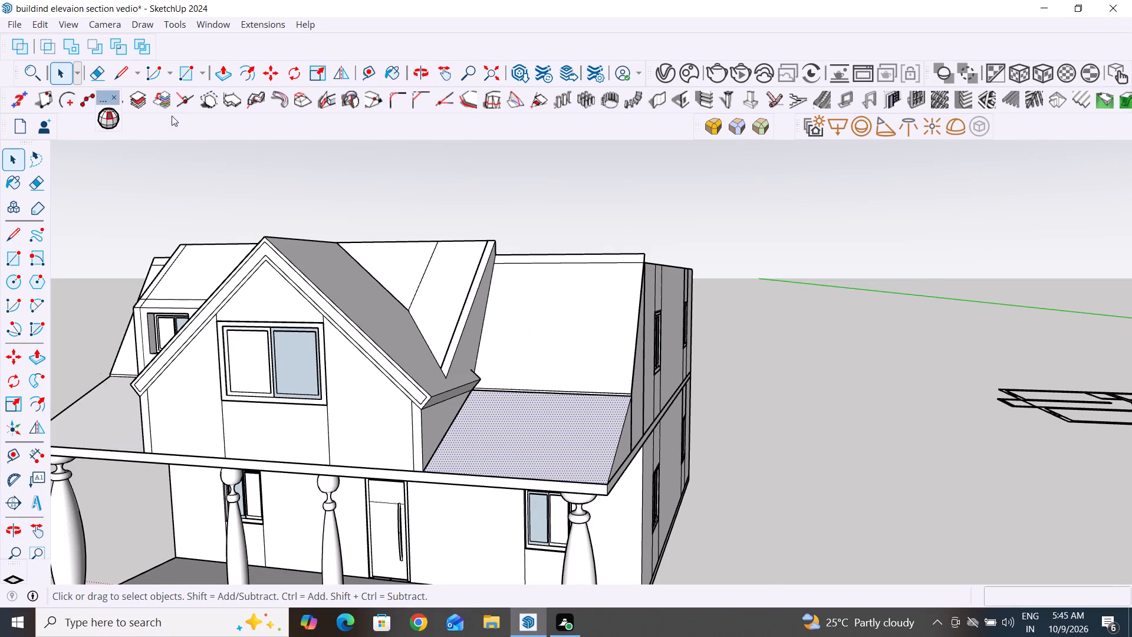
pyautogui.click(233, 76)
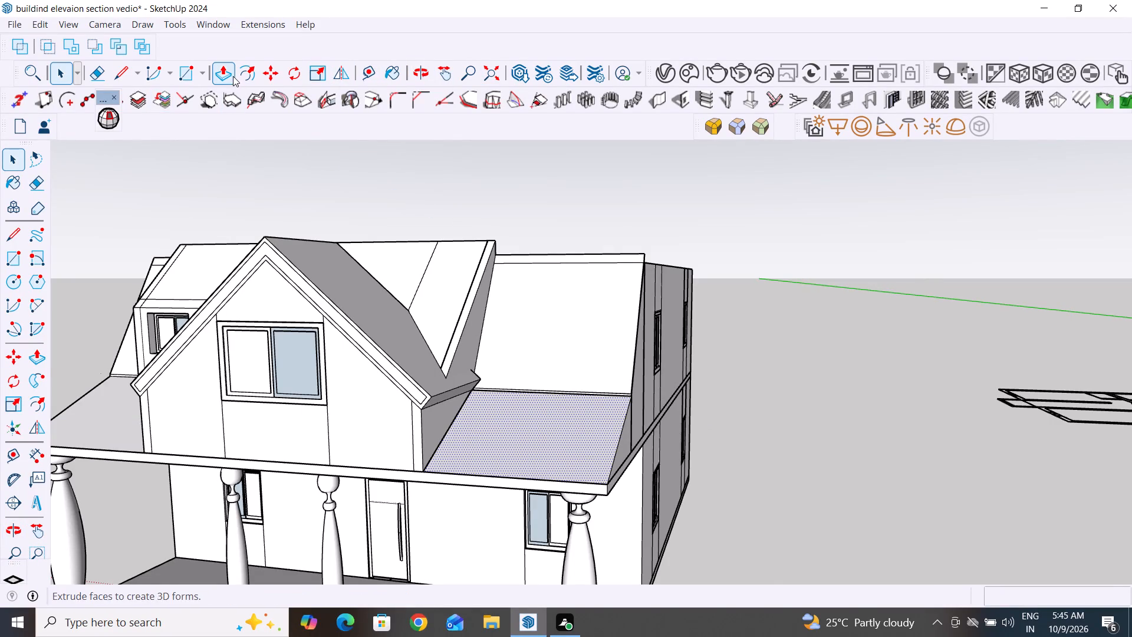
pyautogui.click(531, 415)
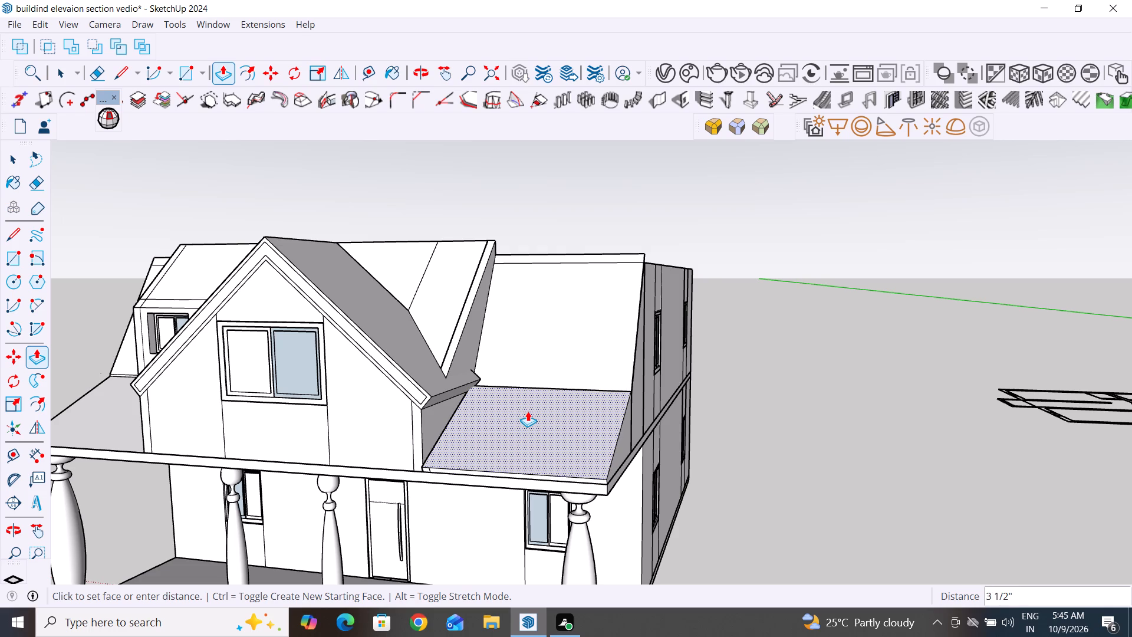
pyautogui.click(528, 411)
# Push/Pull the sloping porch roof face on the other side of the front gable outward by the same 3 1/2".
pyautogui.scroll(-1, 825, 427)
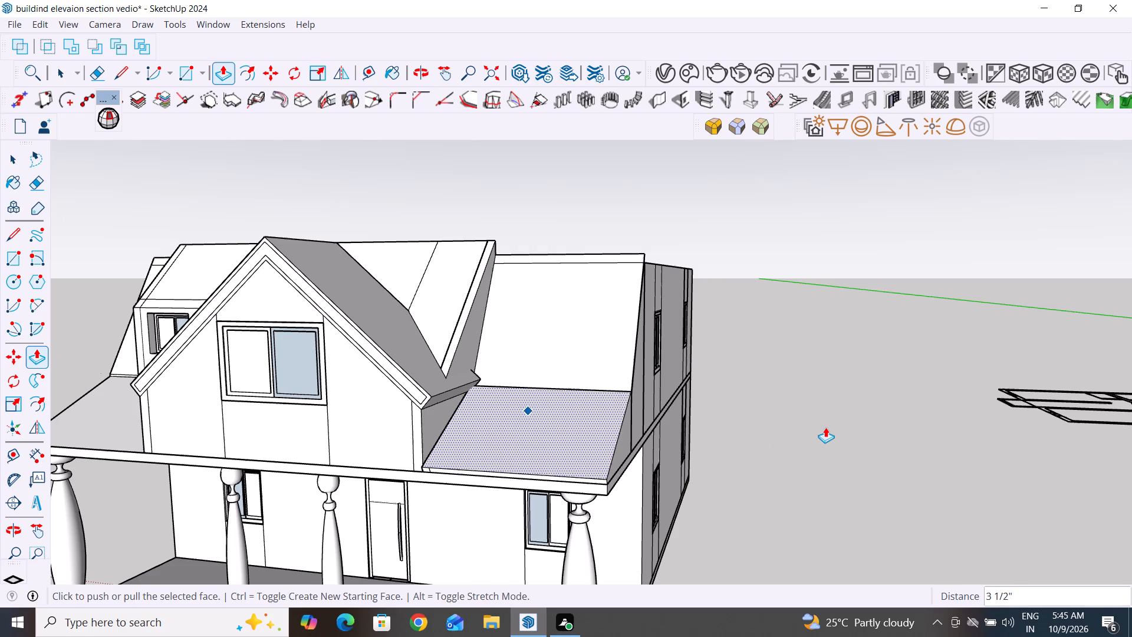
pyautogui.scroll(-3, 825, 427)
pyautogui.moveTo(843, 435); pyautogui.dragTo(904, 442, button='middle')
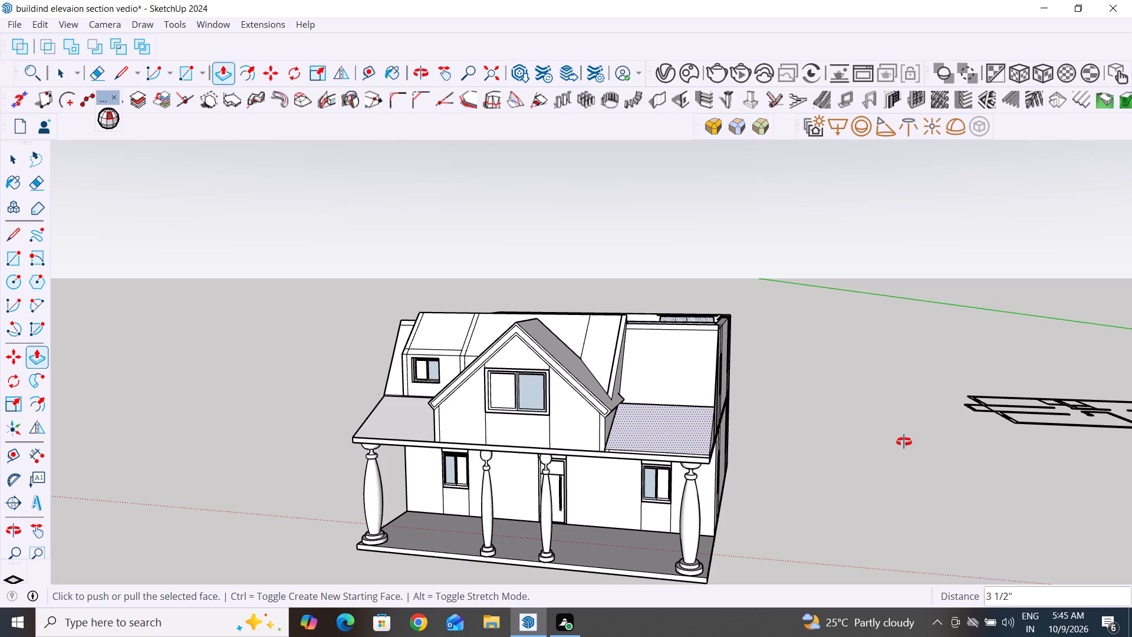
pyautogui.moveTo(904, 442); pyautogui.dragTo(909, 443, button='middle')
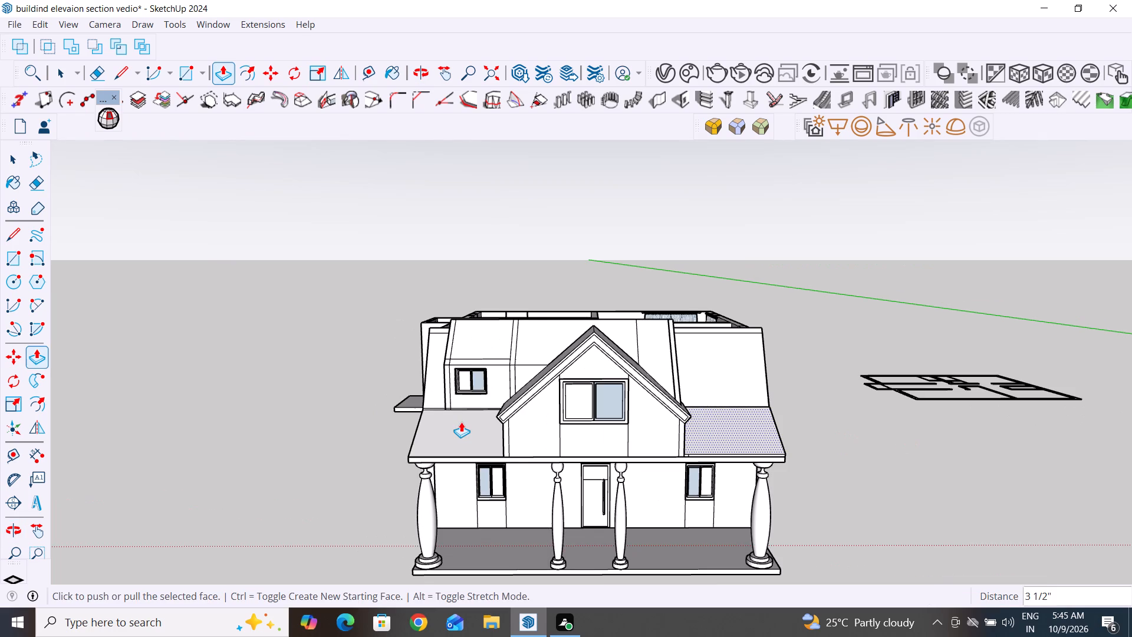
pyautogui.scroll(17, 433, 441)
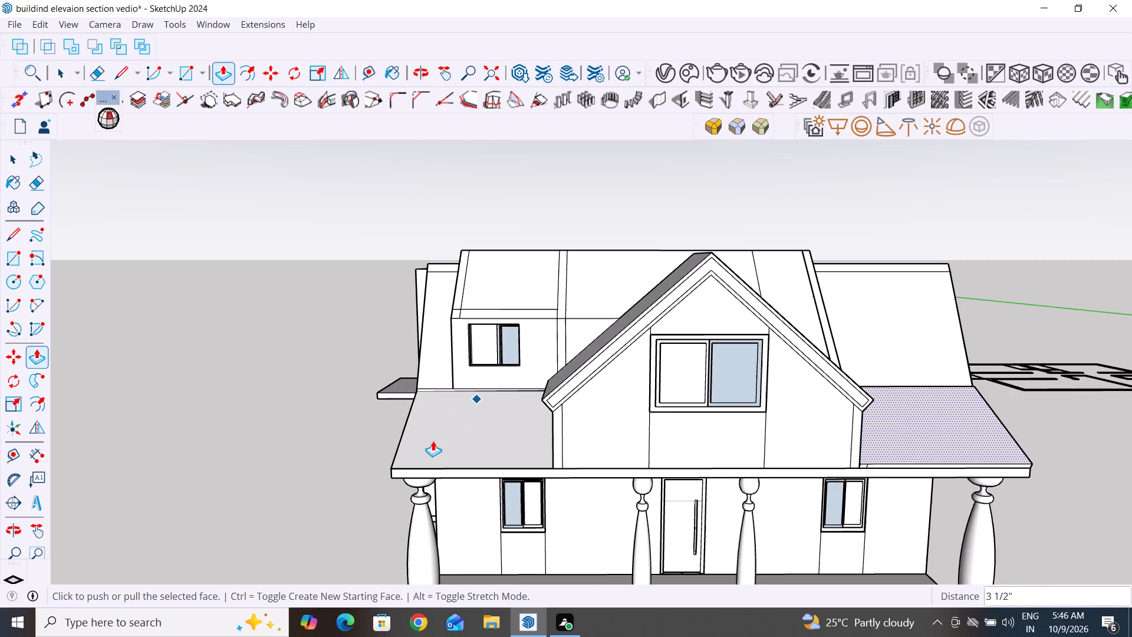
pyautogui.scroll(4, 433, 441)
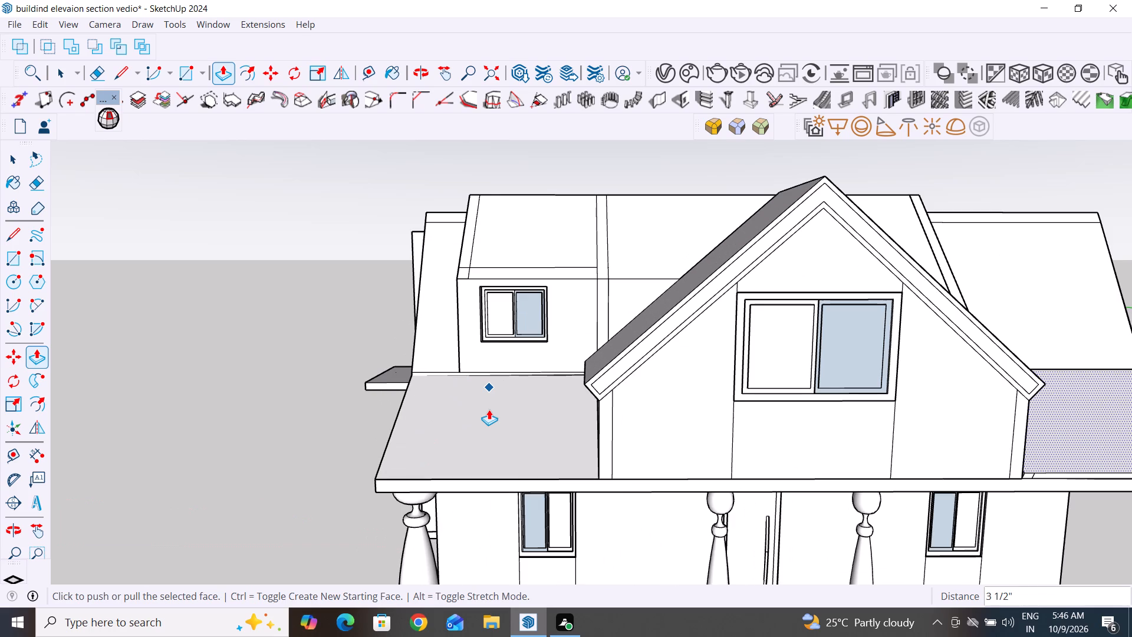
pyautogui.click(12, 159)
pyautogui.click(522, 447)
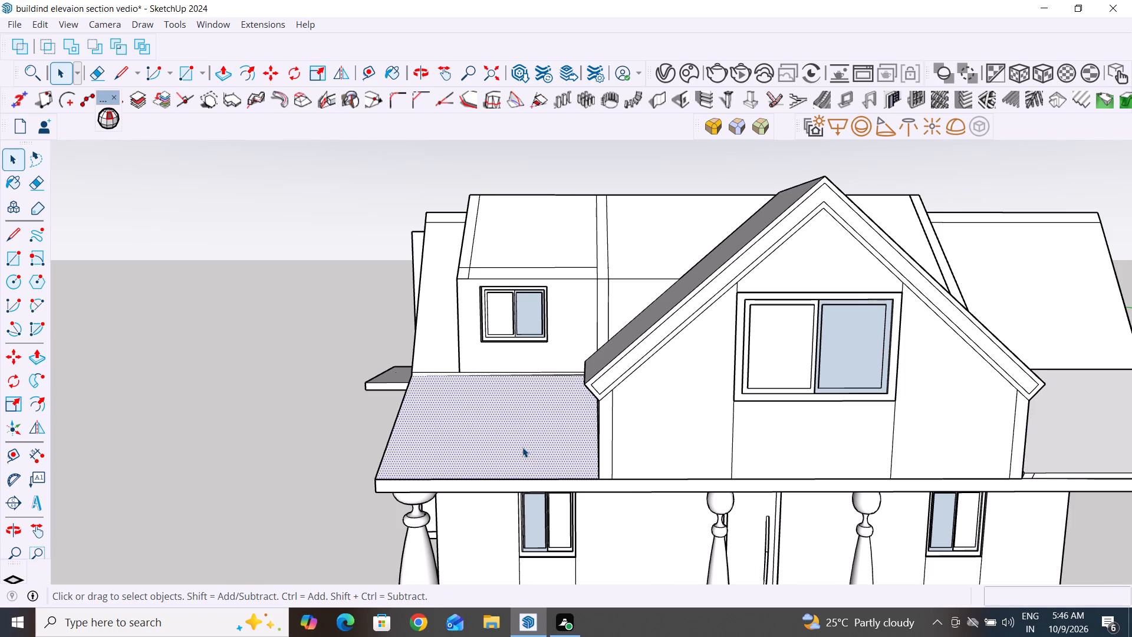
pyautogui.click(220, 74)
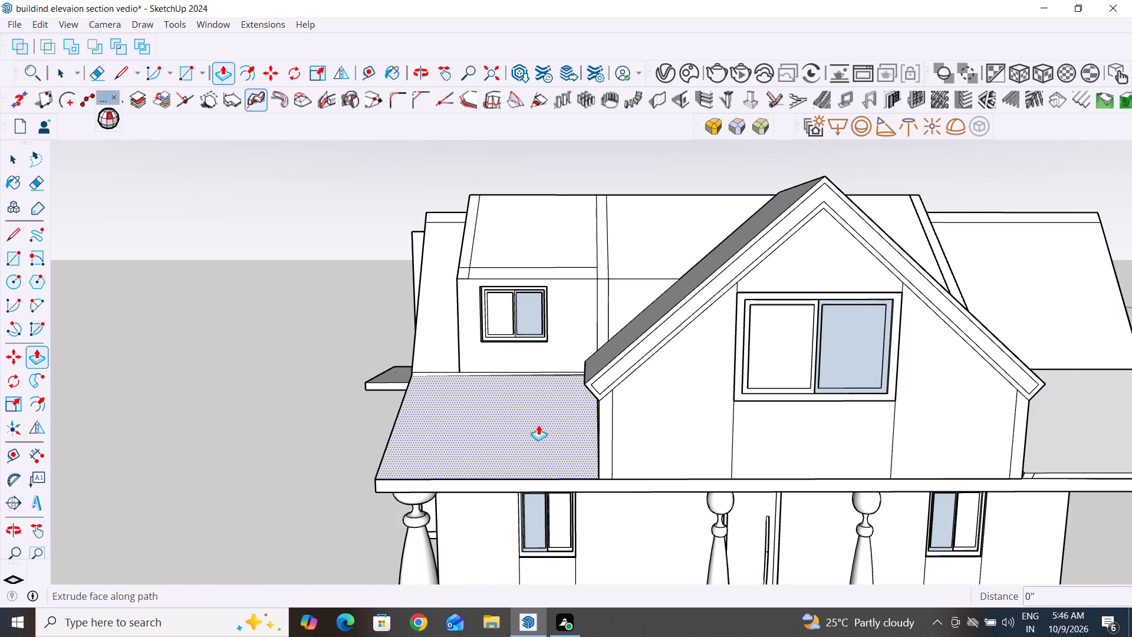
pyautogui.doubleClick(538, 425)
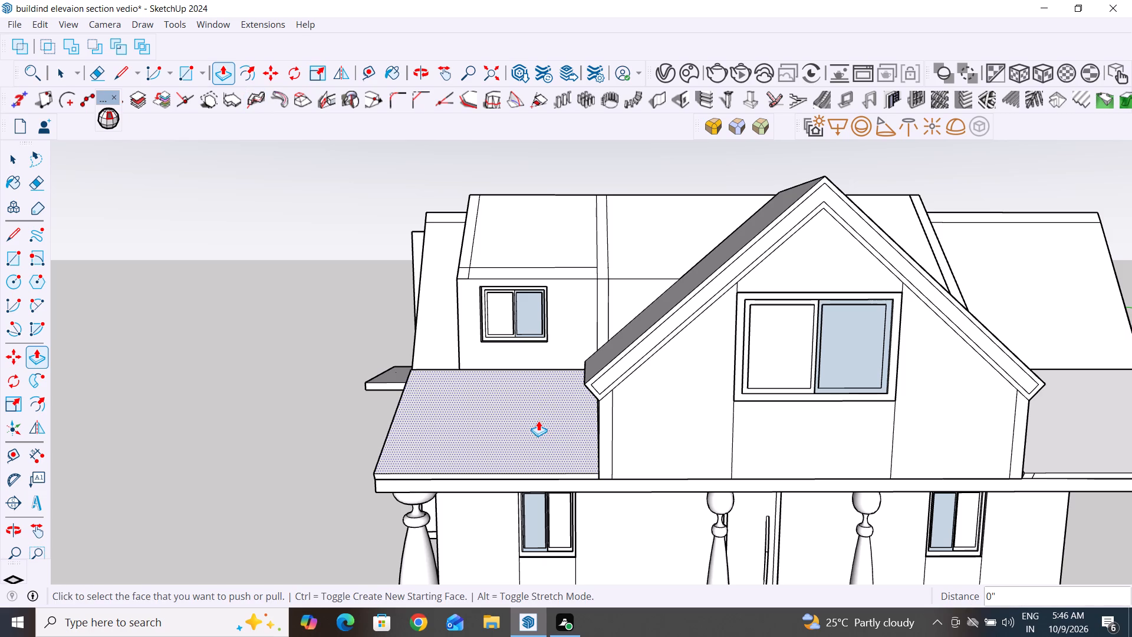
pyautogui.click(18, 159)
pyautogui.click(160, 361)
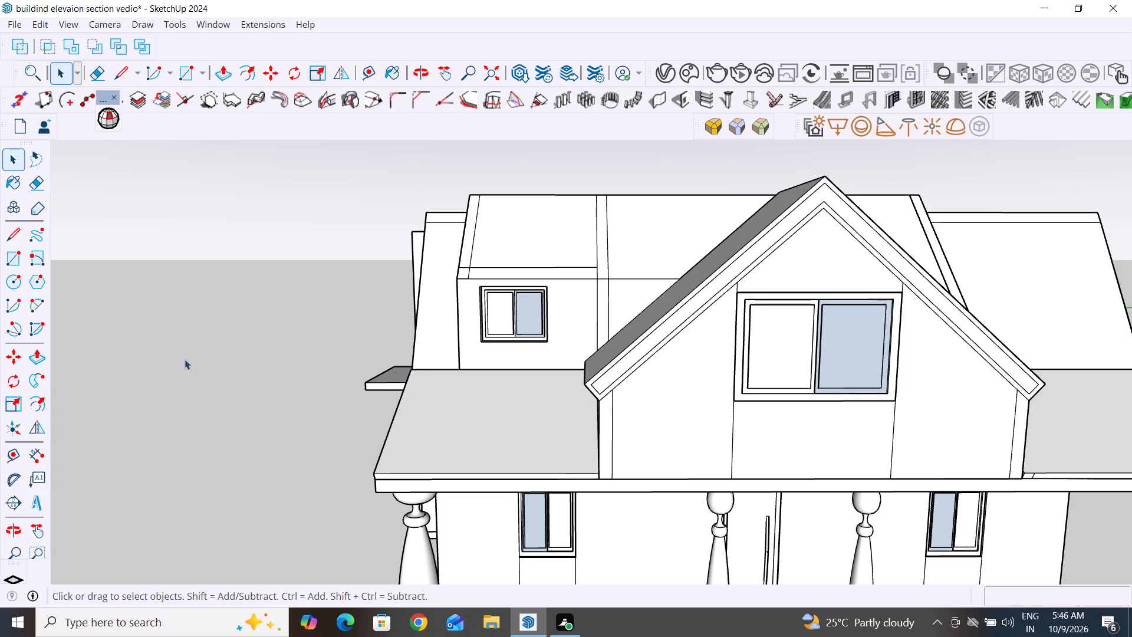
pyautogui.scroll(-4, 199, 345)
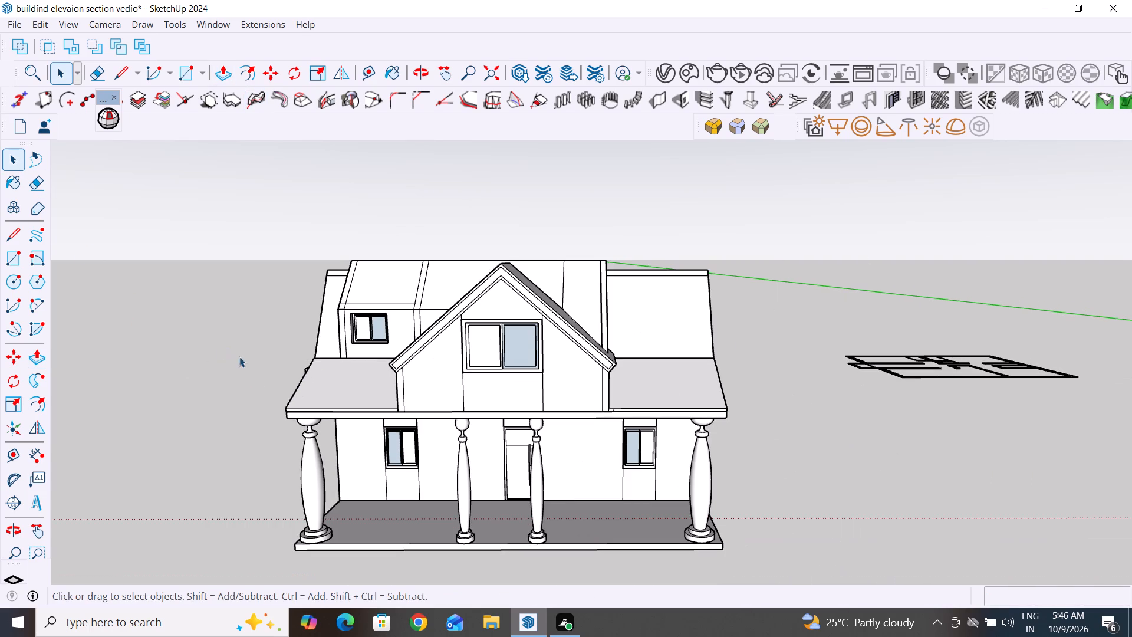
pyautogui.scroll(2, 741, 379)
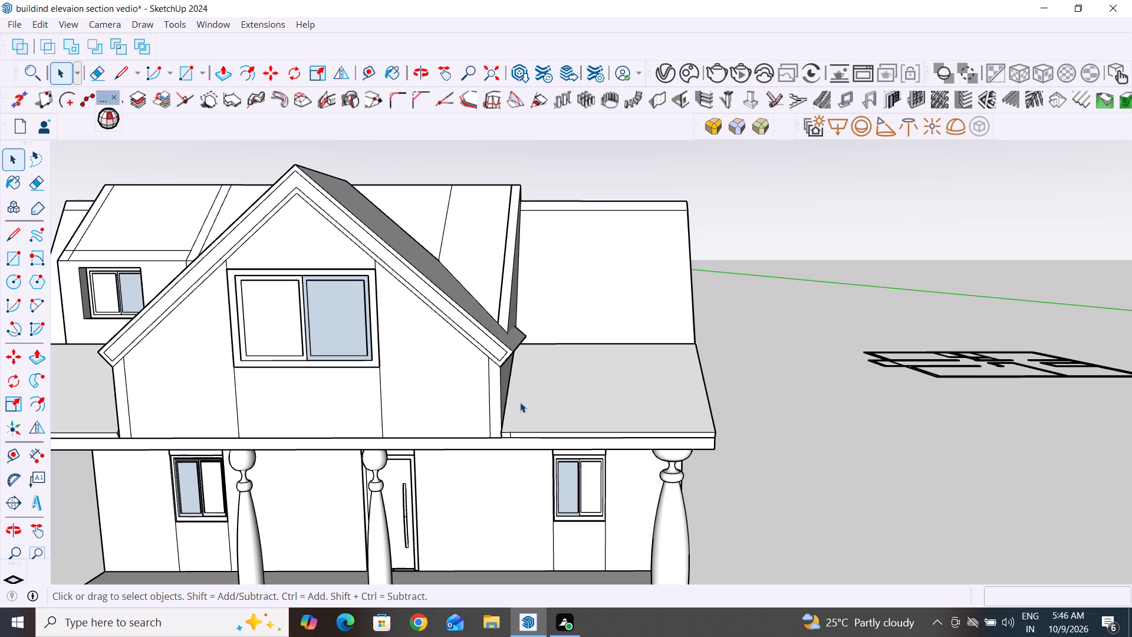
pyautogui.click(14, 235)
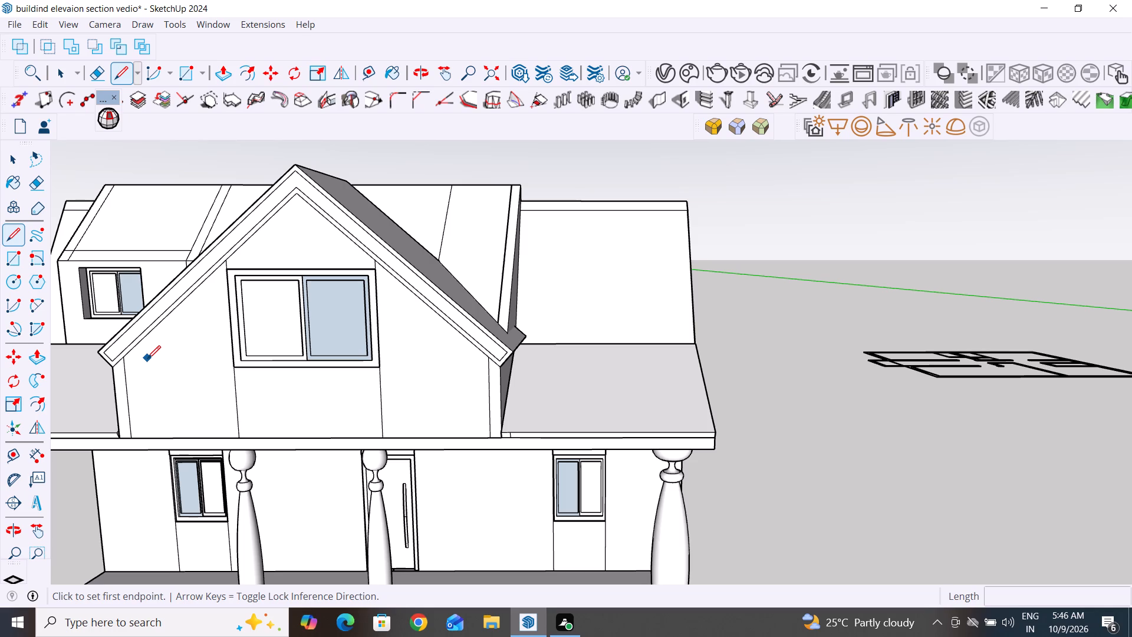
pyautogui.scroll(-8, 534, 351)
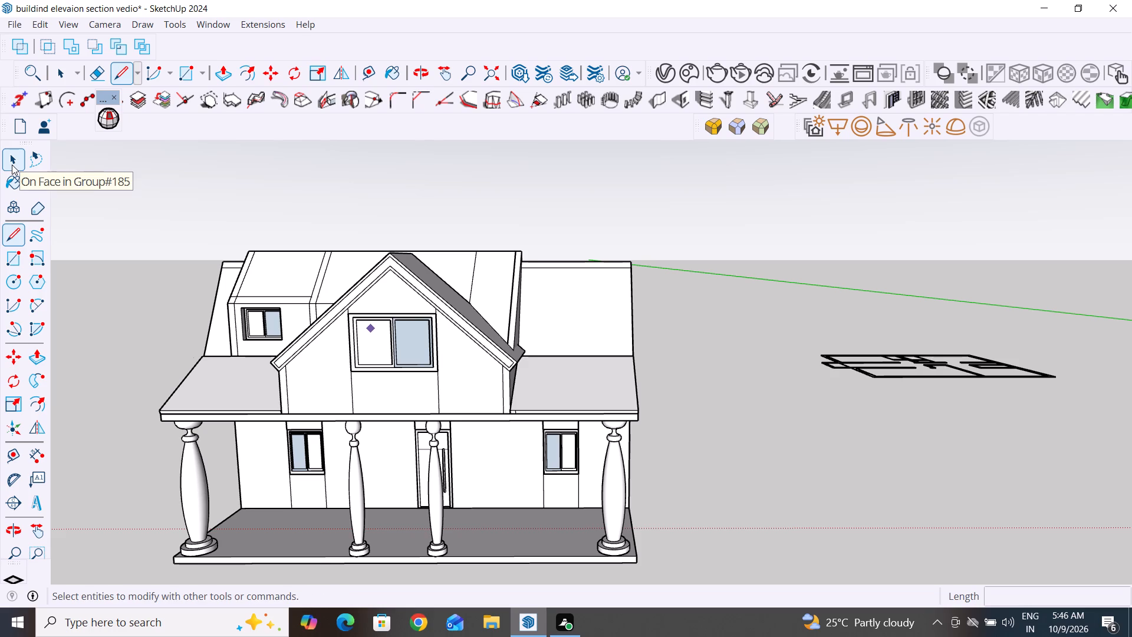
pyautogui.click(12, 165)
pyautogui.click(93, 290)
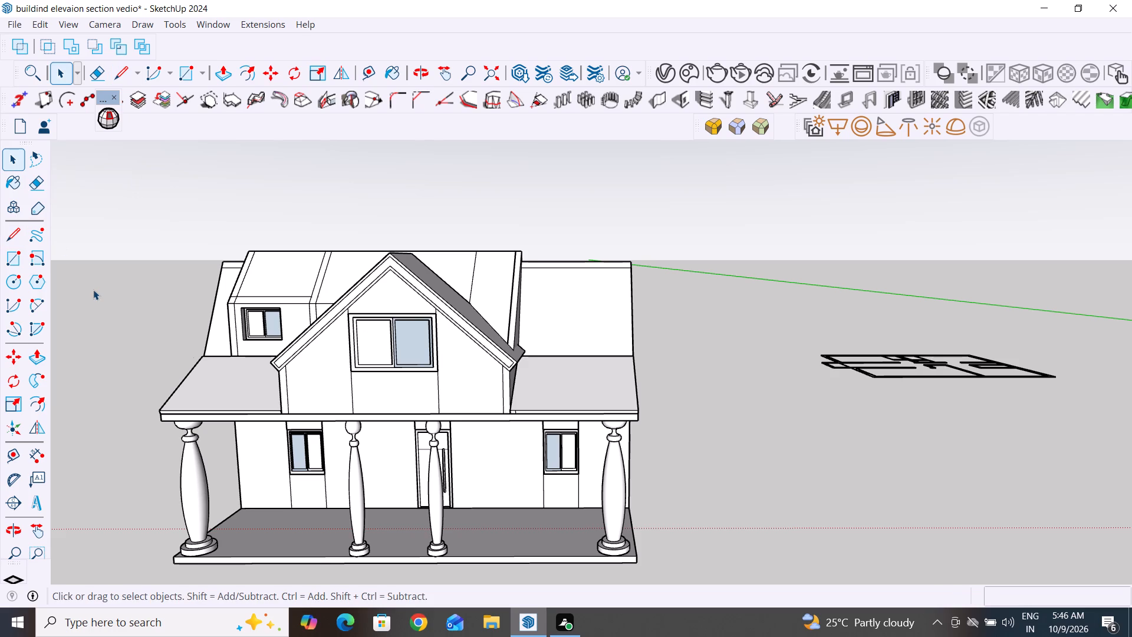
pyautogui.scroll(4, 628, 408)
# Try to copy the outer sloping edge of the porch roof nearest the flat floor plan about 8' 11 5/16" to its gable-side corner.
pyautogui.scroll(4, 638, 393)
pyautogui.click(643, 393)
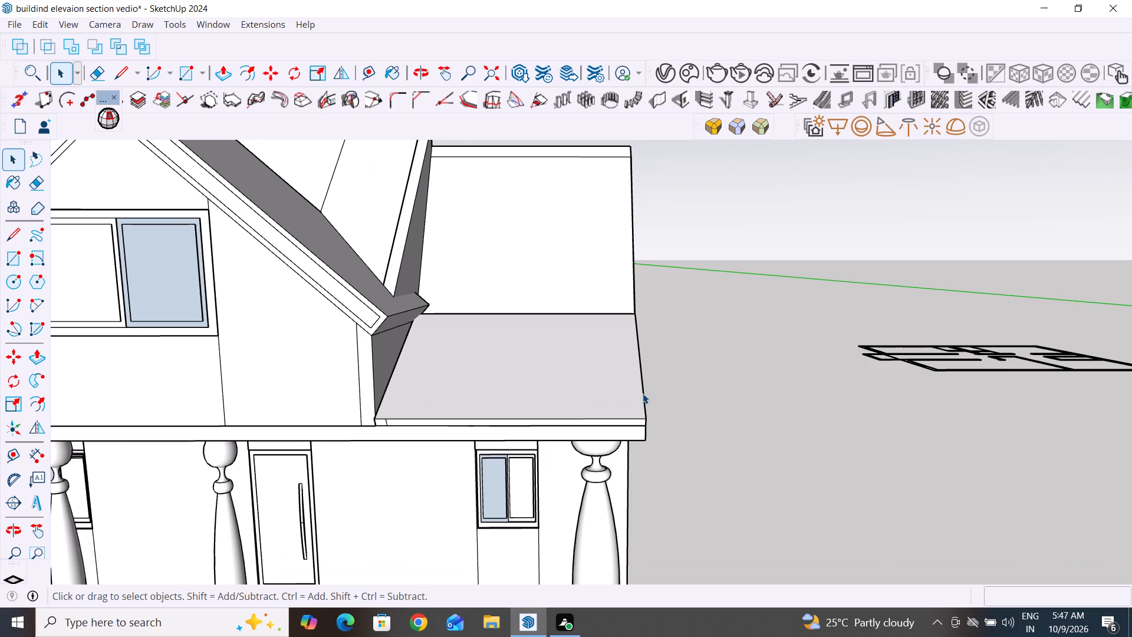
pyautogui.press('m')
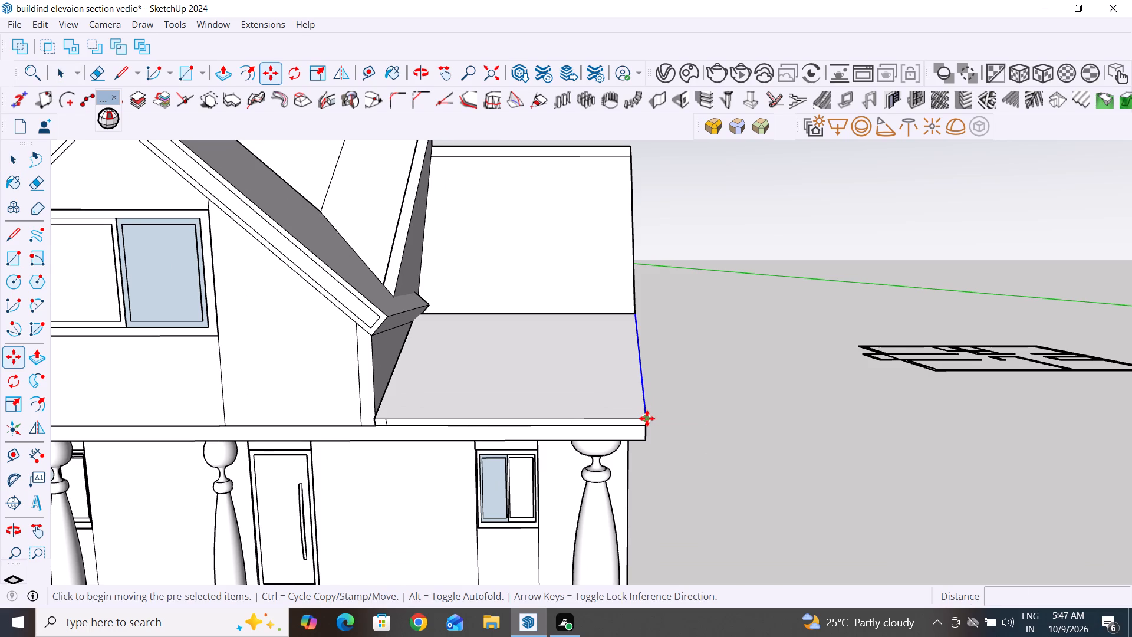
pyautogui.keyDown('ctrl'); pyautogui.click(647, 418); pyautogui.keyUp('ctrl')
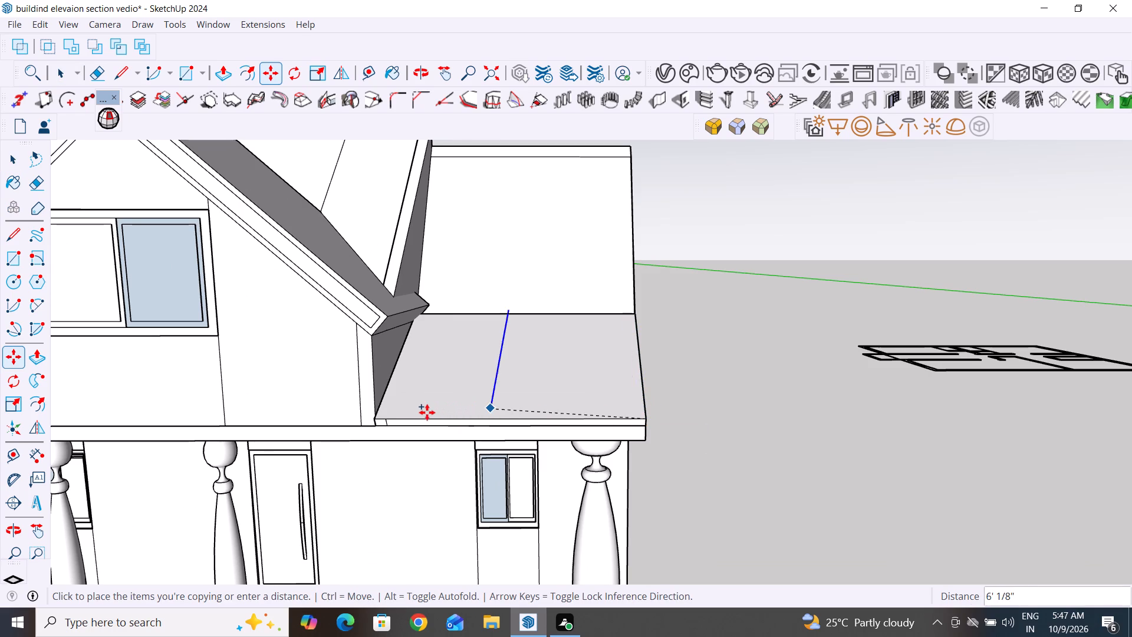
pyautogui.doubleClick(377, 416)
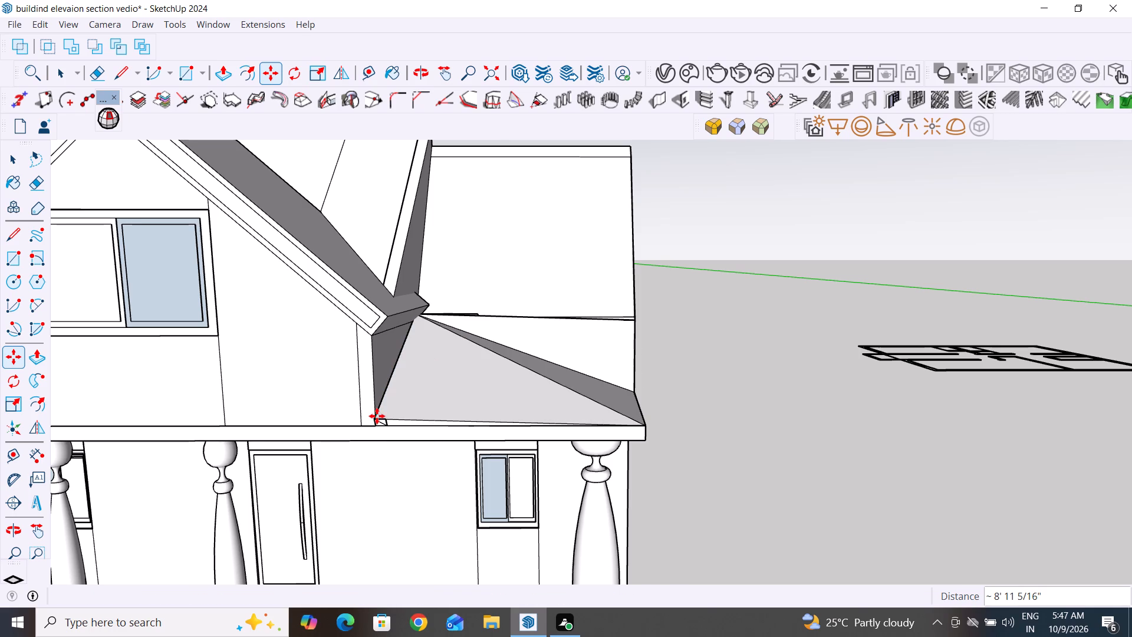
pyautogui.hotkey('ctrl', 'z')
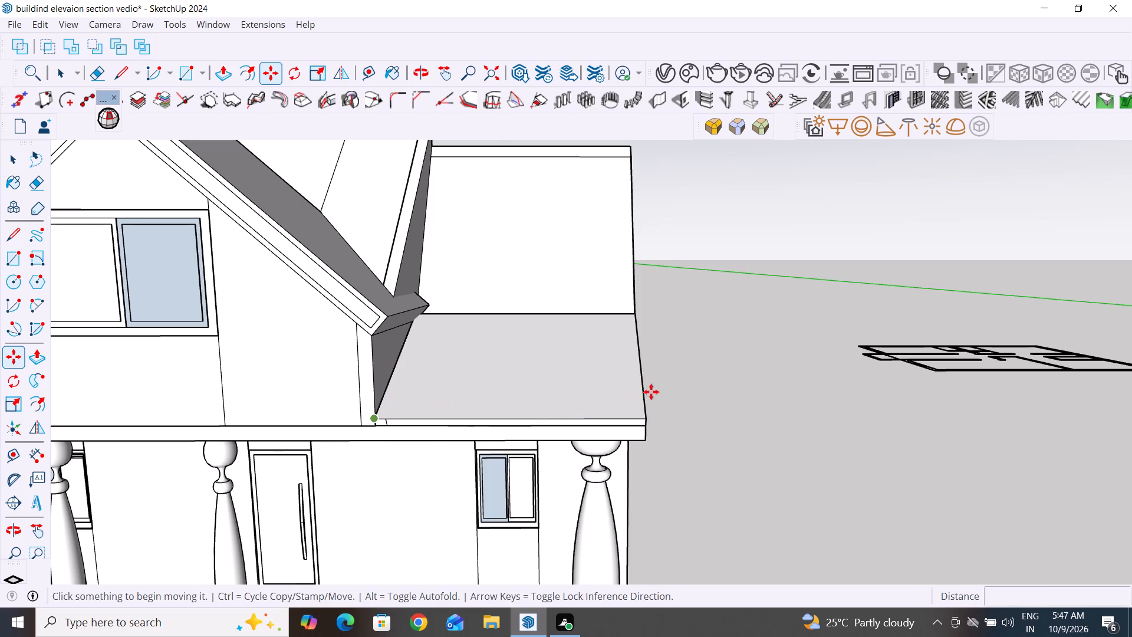
# Copy that porch roof slope's outer edge about 8' 11 5/16" to its gable-side corner, dividing the span into 6 equal intervals.
pyautogui.click(13, 160)
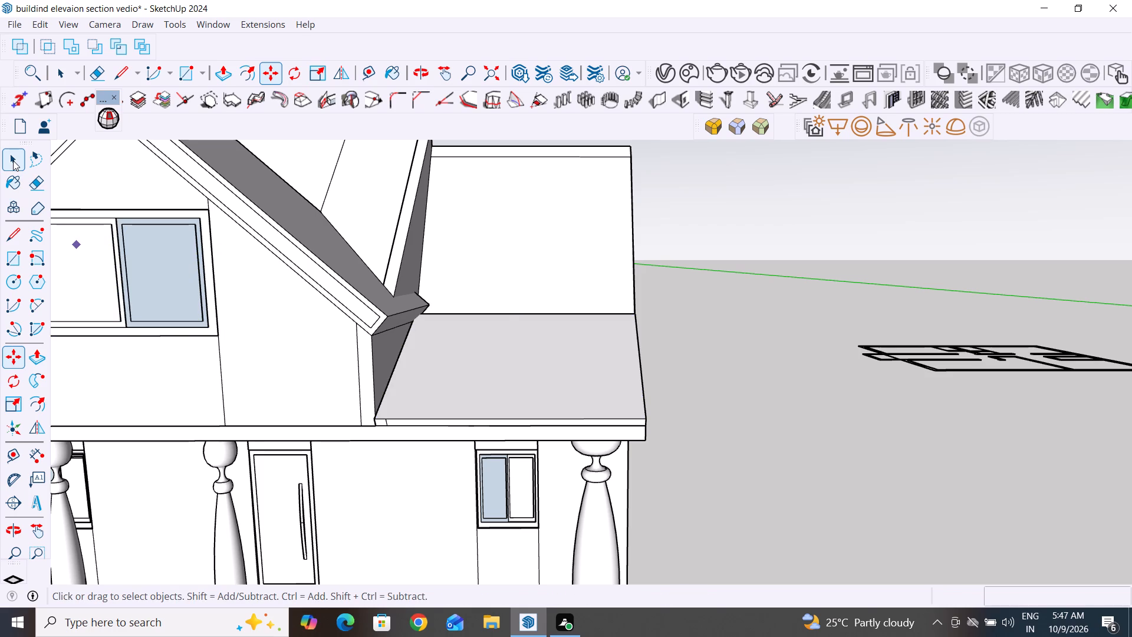
pyautogui.click(643, 408)
pyautogui.click(646, 408)
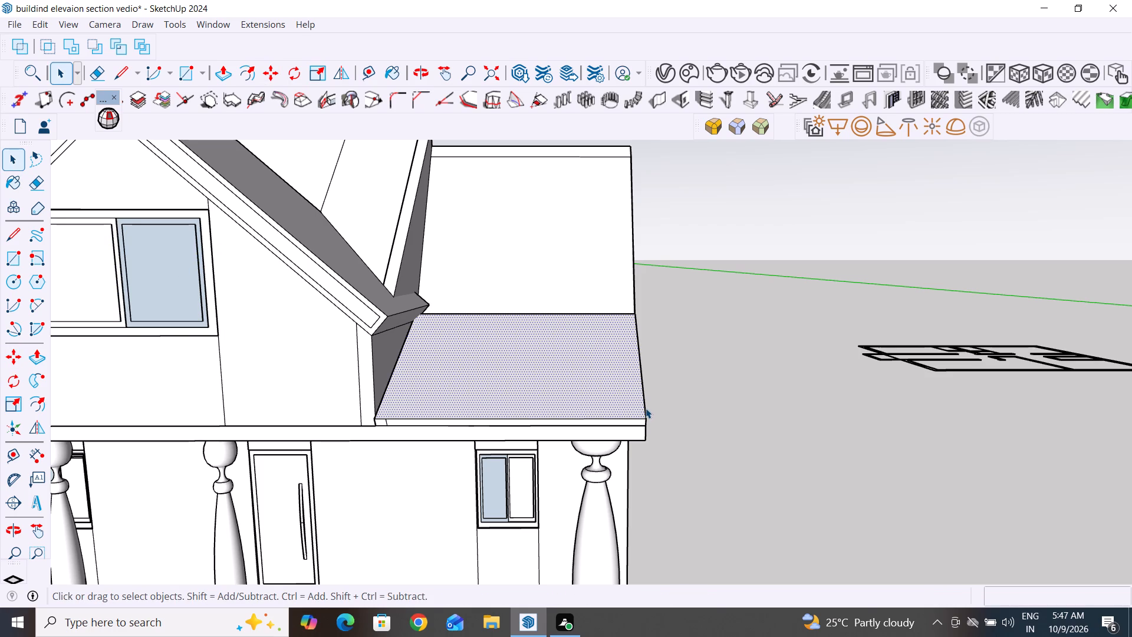
pyautogui.press('m')
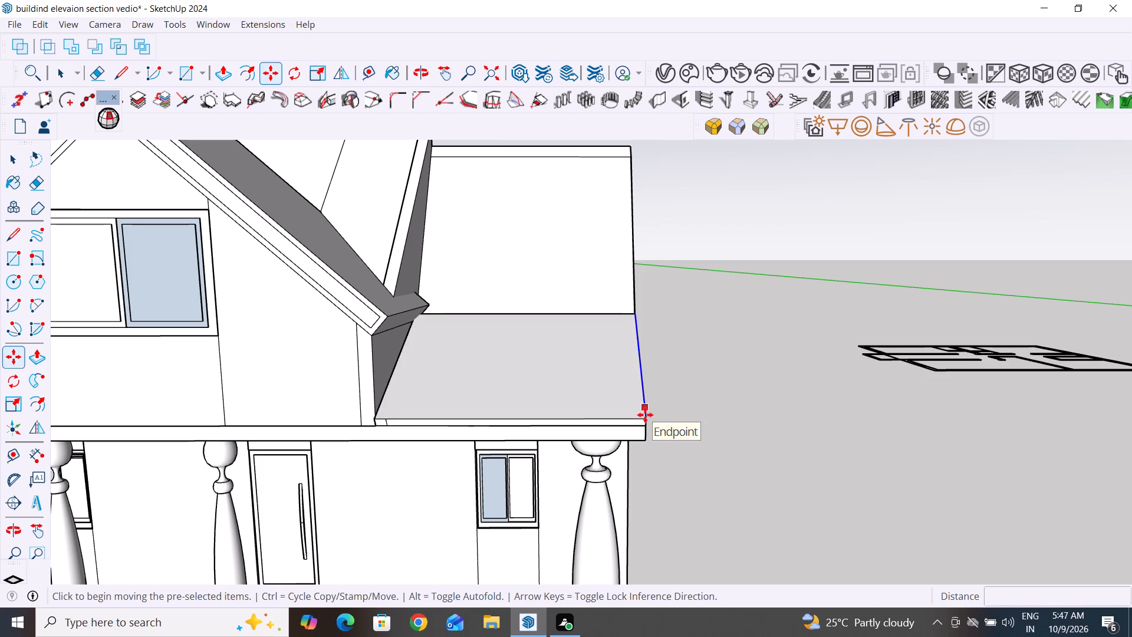
pyautogui.keyDown('ctrl'); pyautogui.click(645, 415); pyautogui.keyUp('ctrl')
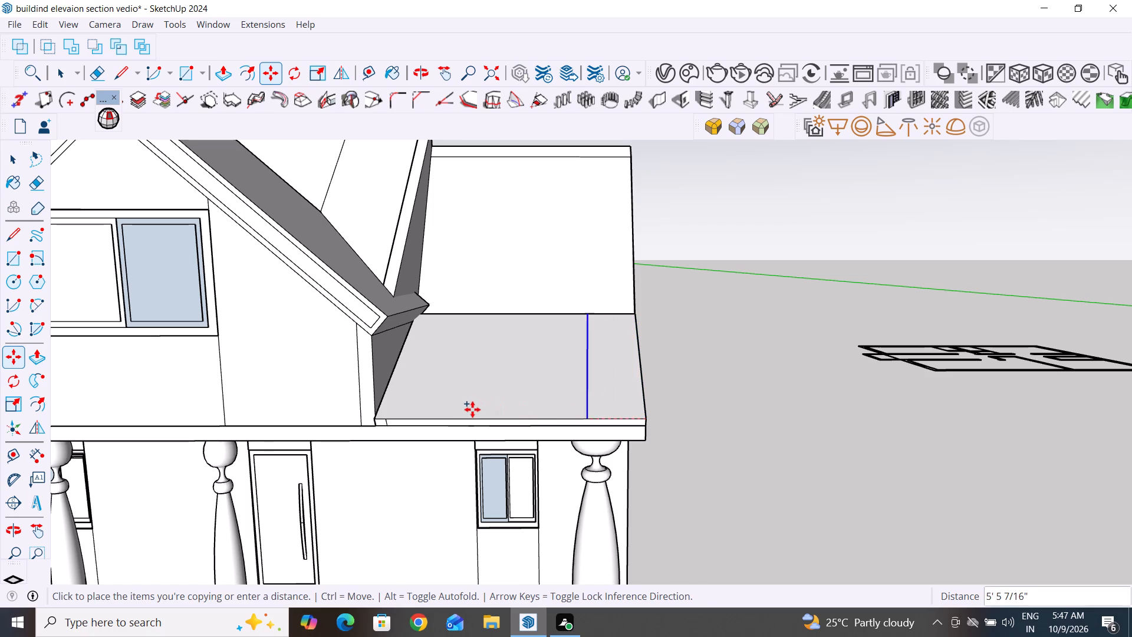
pyautogui.click(375, 419)
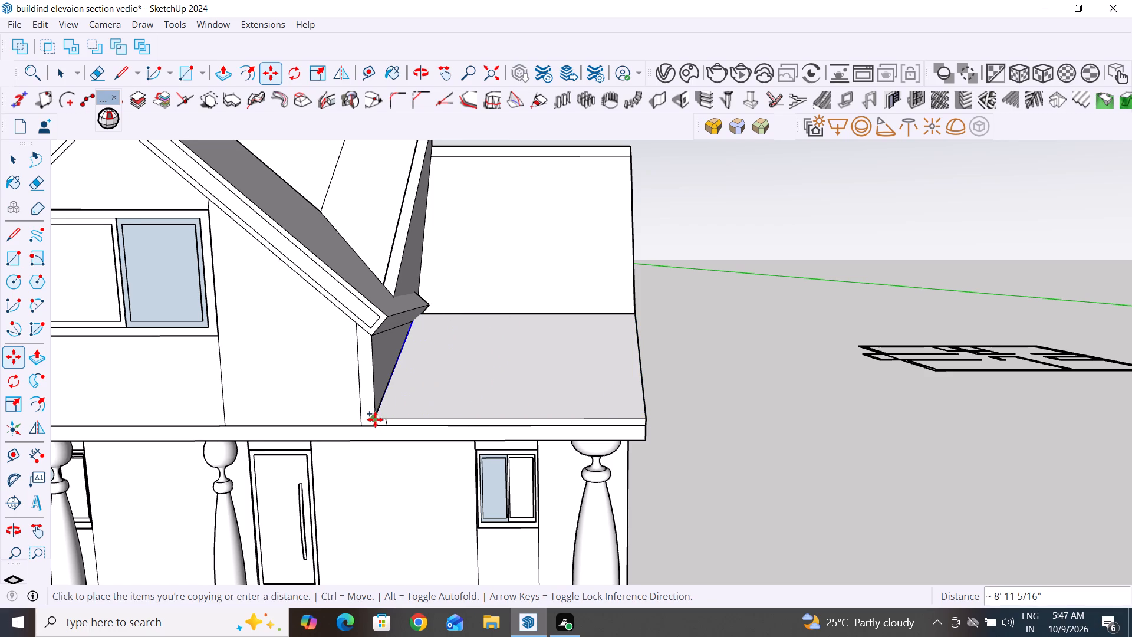
pyautogui.press('6')
pyautogui.press('/')
pyautogui.press('Return')
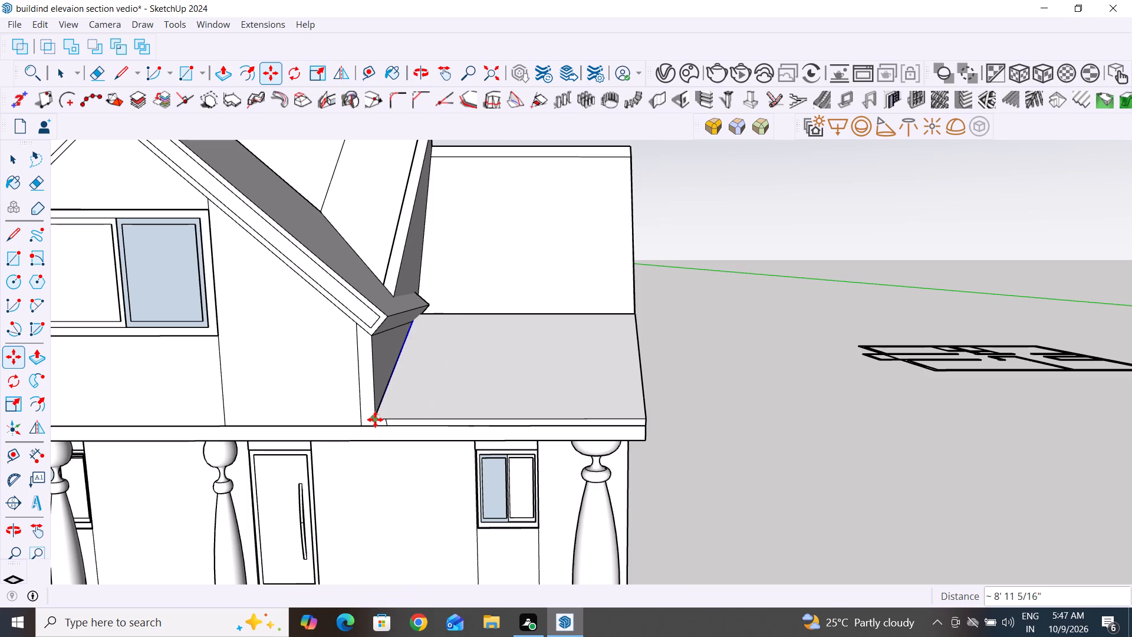
pyautogui.press('Return')
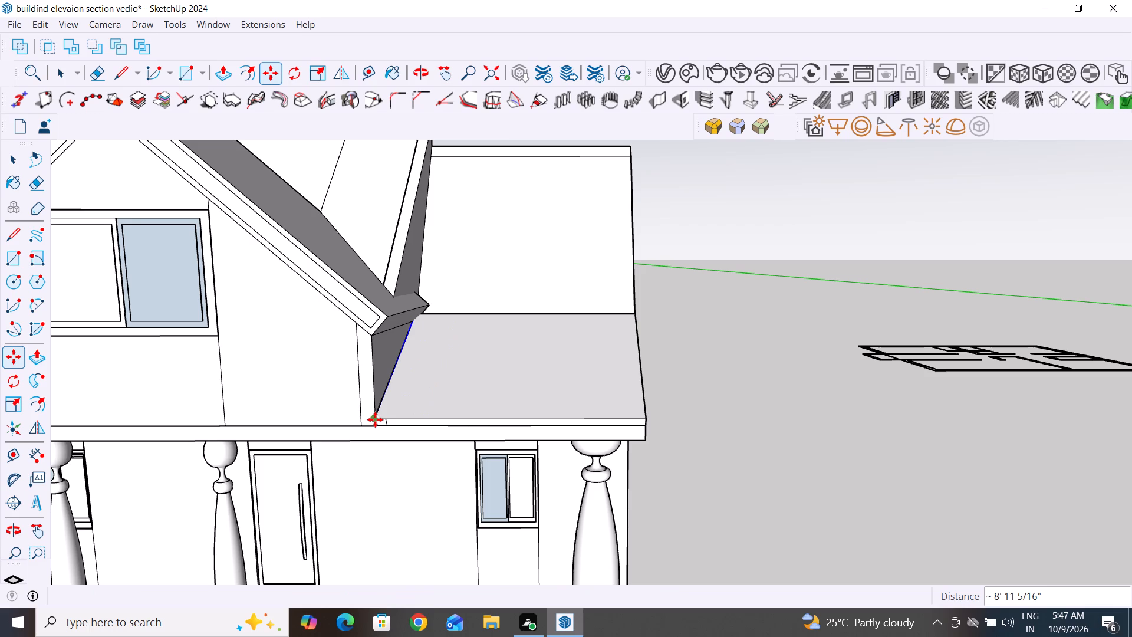
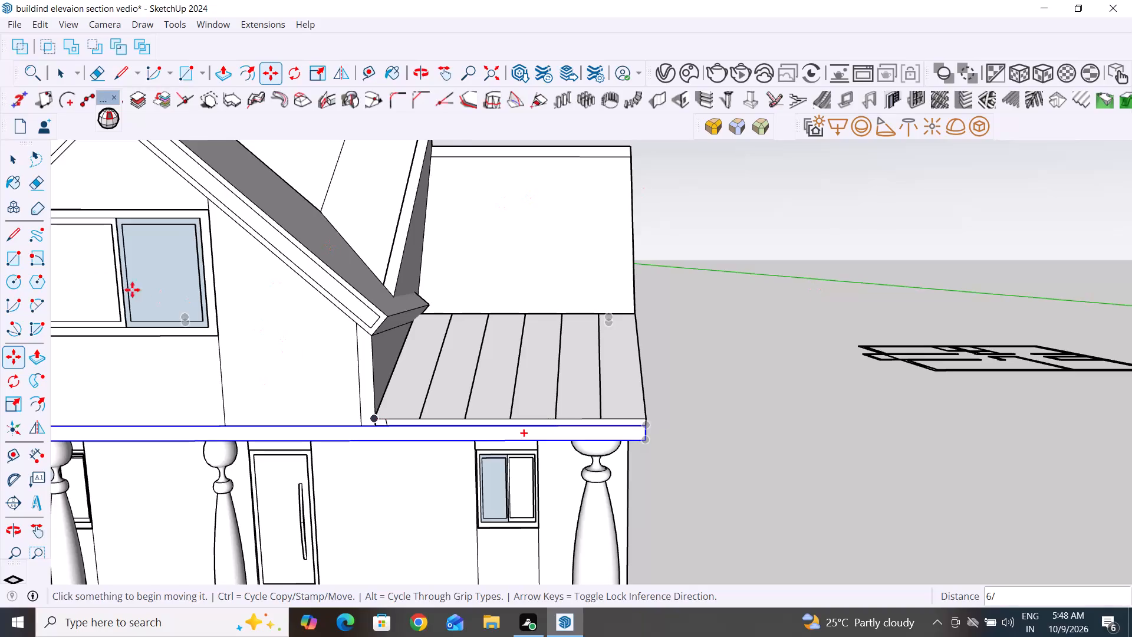
# Copy the five sloping dividing lines on the porch roof slope nearest the flat floor plan about 1 3/16" along the eave, forming narrow strips.
pyautogui.click(14, 158)
pyautogui.scroll(2, 703, 425)
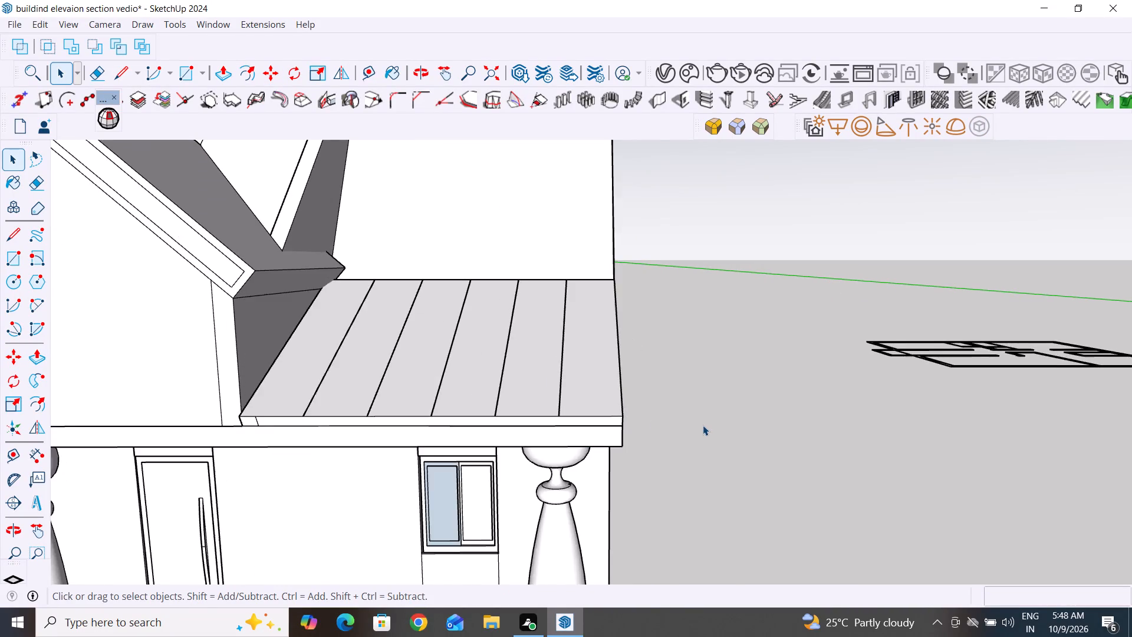
pyautogui.scroll(-2, 703, 425)
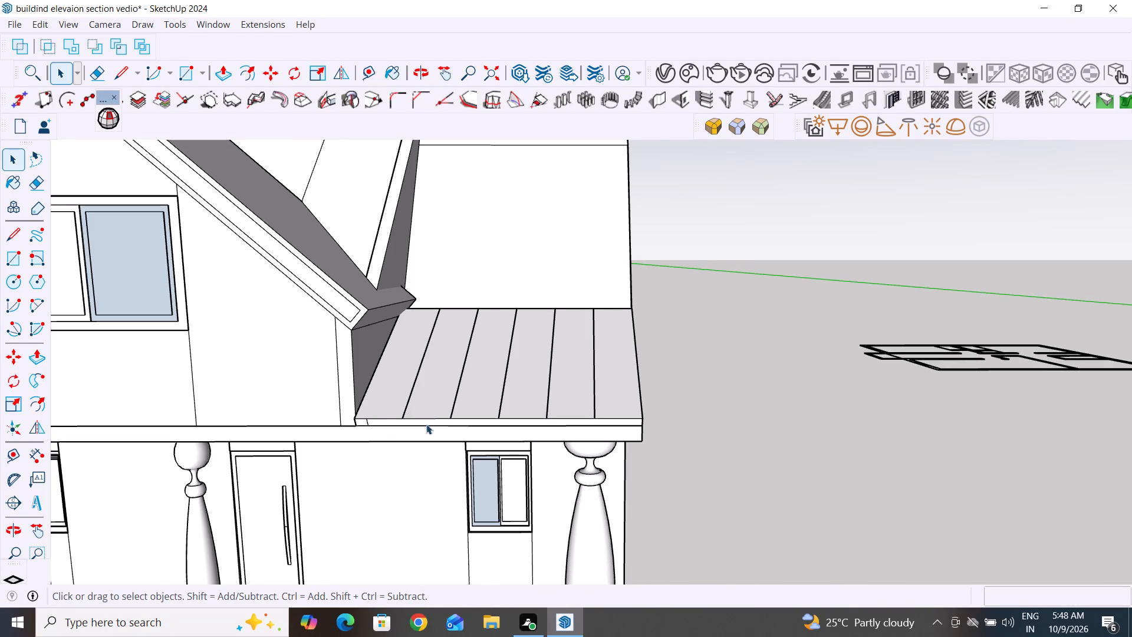
pyautogui.click(405, 413)
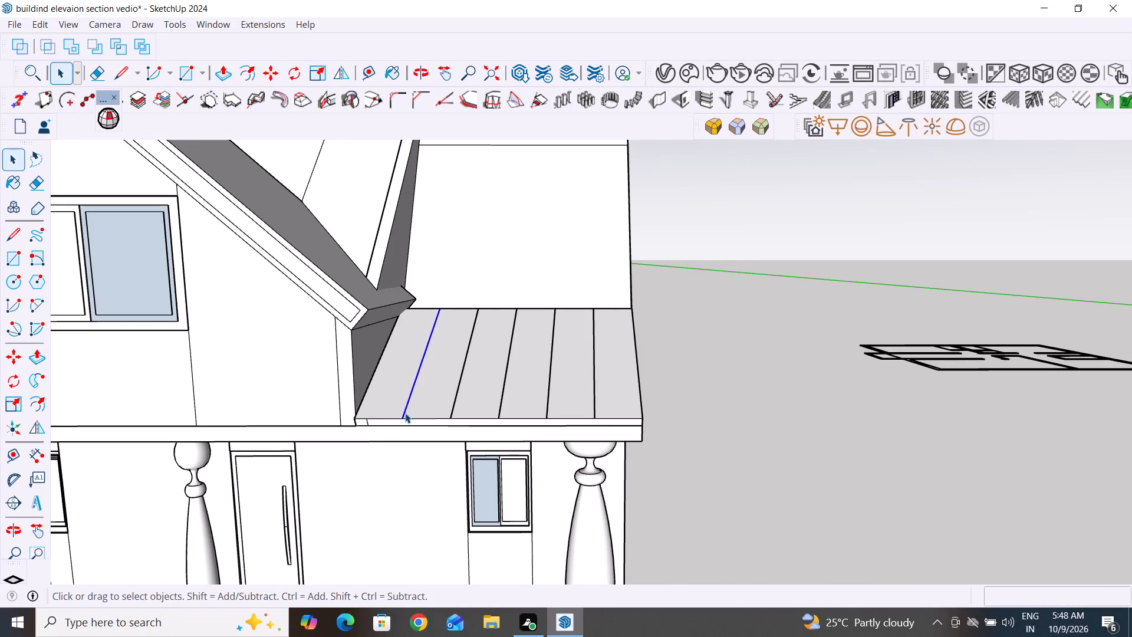
pyautogui.keyDown('ctrl'); pyautogui.click(453, 411); pyautogui.keyUp('ctrl')
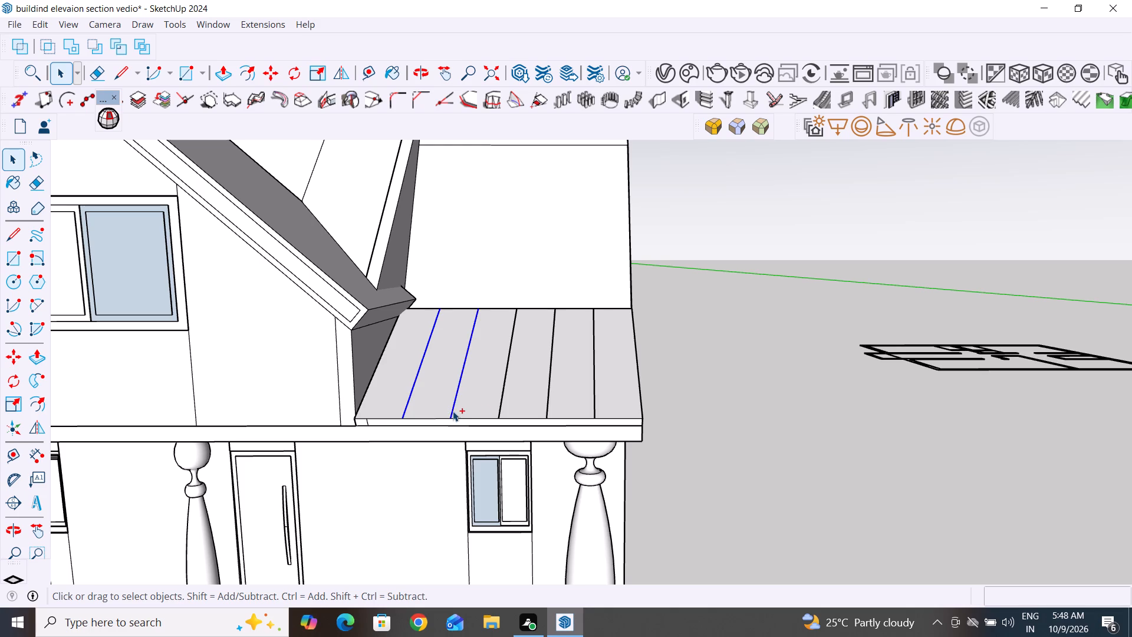
pyautogui.keyDown('ctrl'); pyautogui.click(499, 411); pyautogui.keyUp('ctrl')
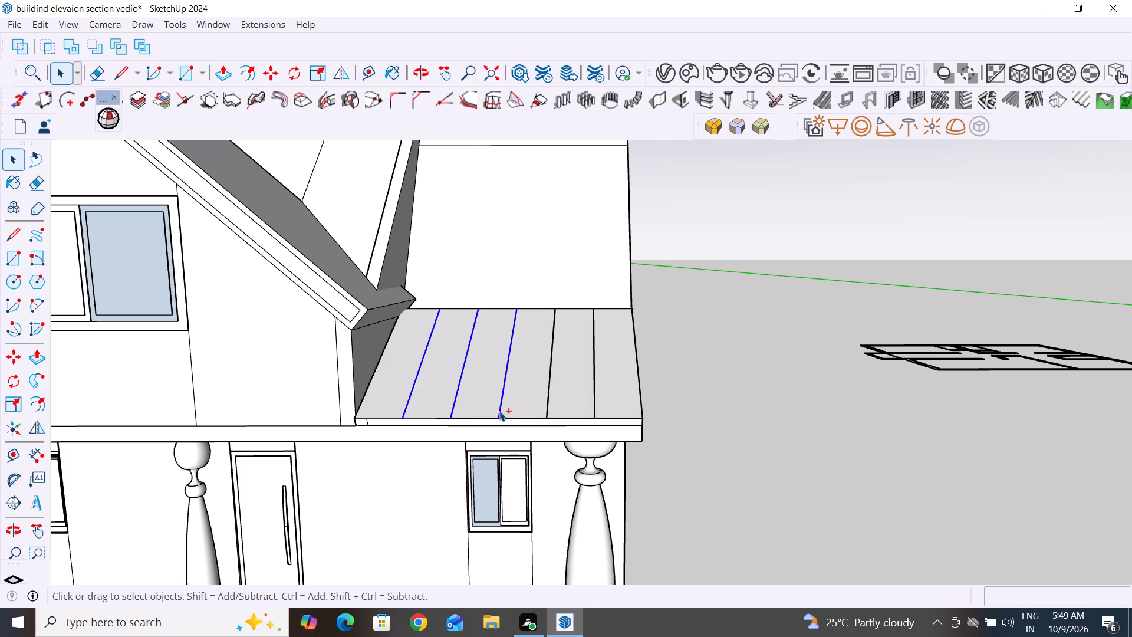
pyautogui.keyDown('ctrl'); pyautogui.click(547, 413); pyautogui.keyUp('ctrl')
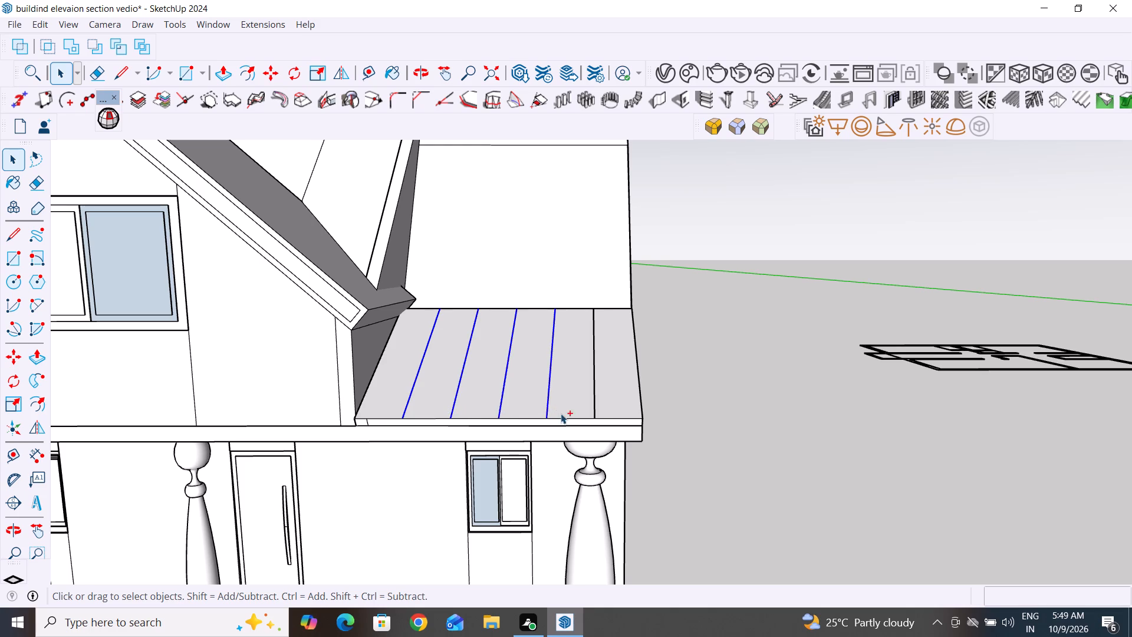
pyautogui.keyDown('ctrl'); pyautogui.click(594, 413); pyautogui.keyUp('ctrl')
pyautogui.press('m')
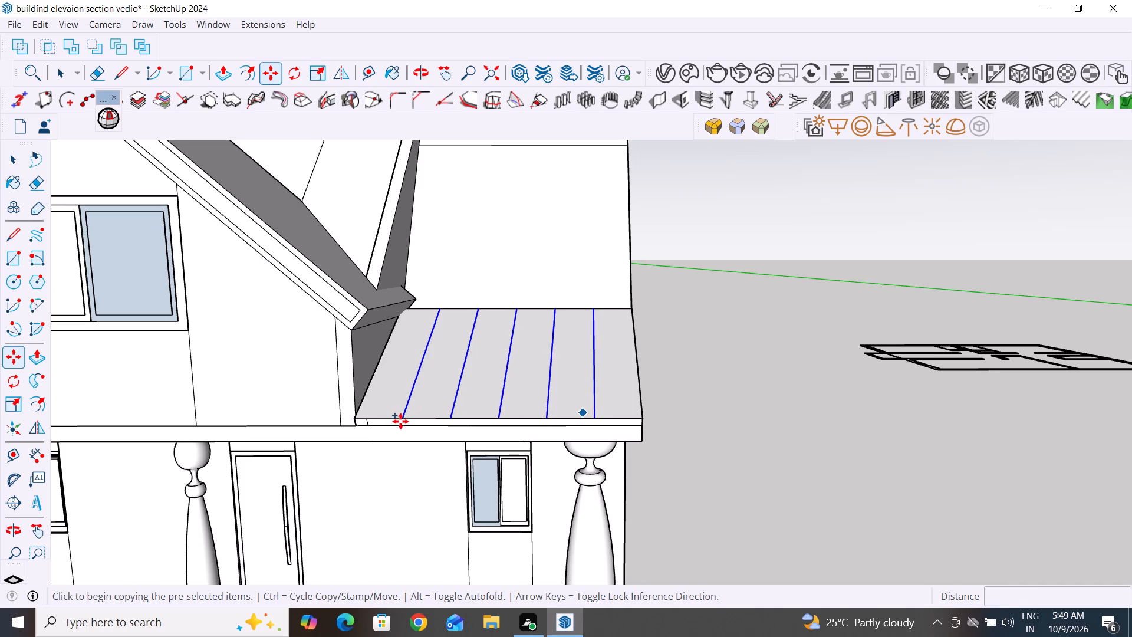
pyautogui.keyDown('ctrl'); pyautogui.click(402, 419); pyautogui.keyUp('ctrl')
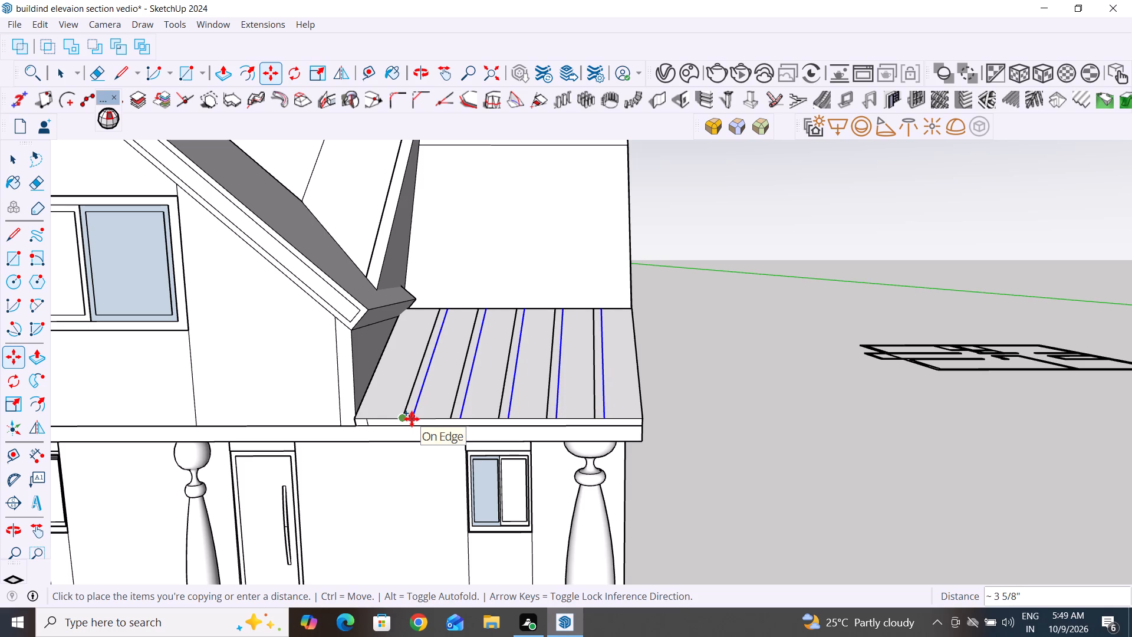
pyautogui.scroll(3, 410, 418)
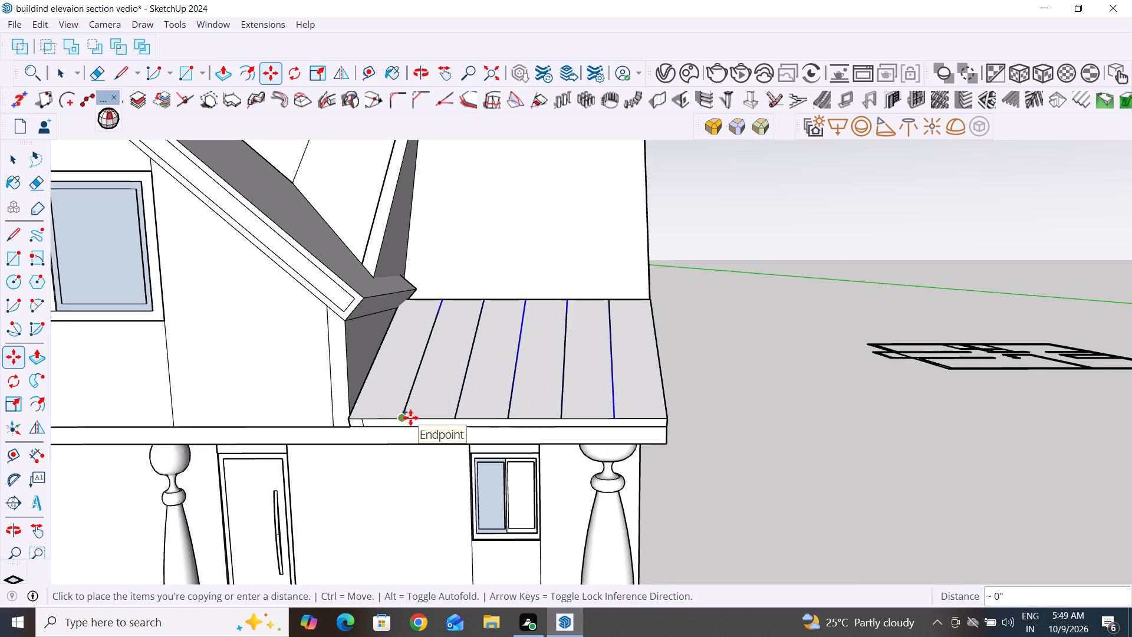
pyautogui.scroll(11, 410, 418)
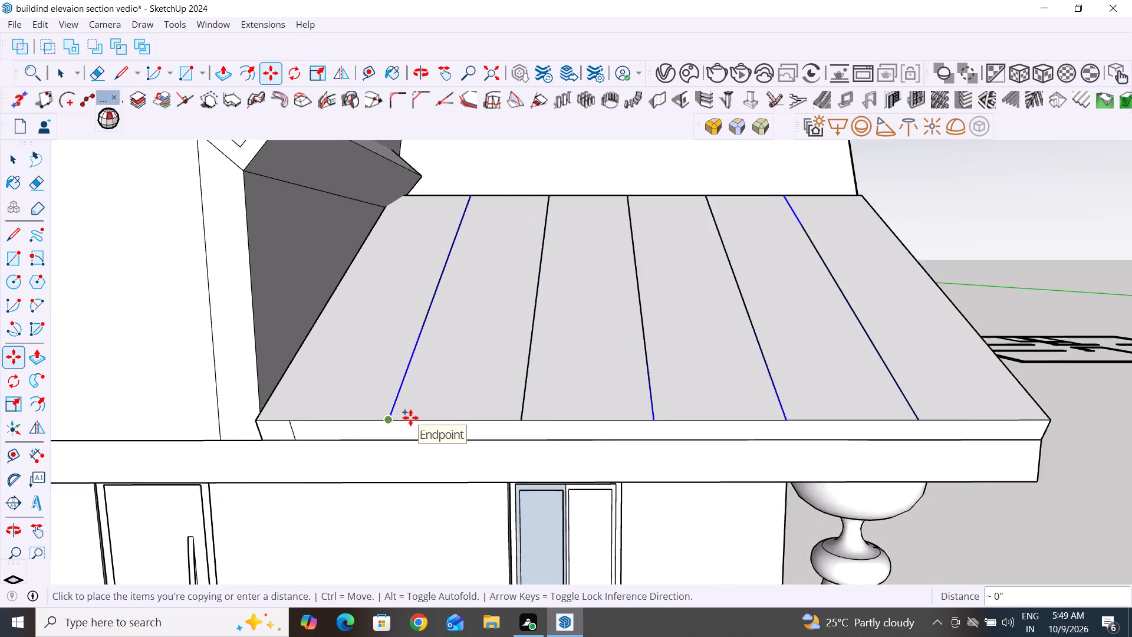
pyautogui.scroll(9, 410, 418)
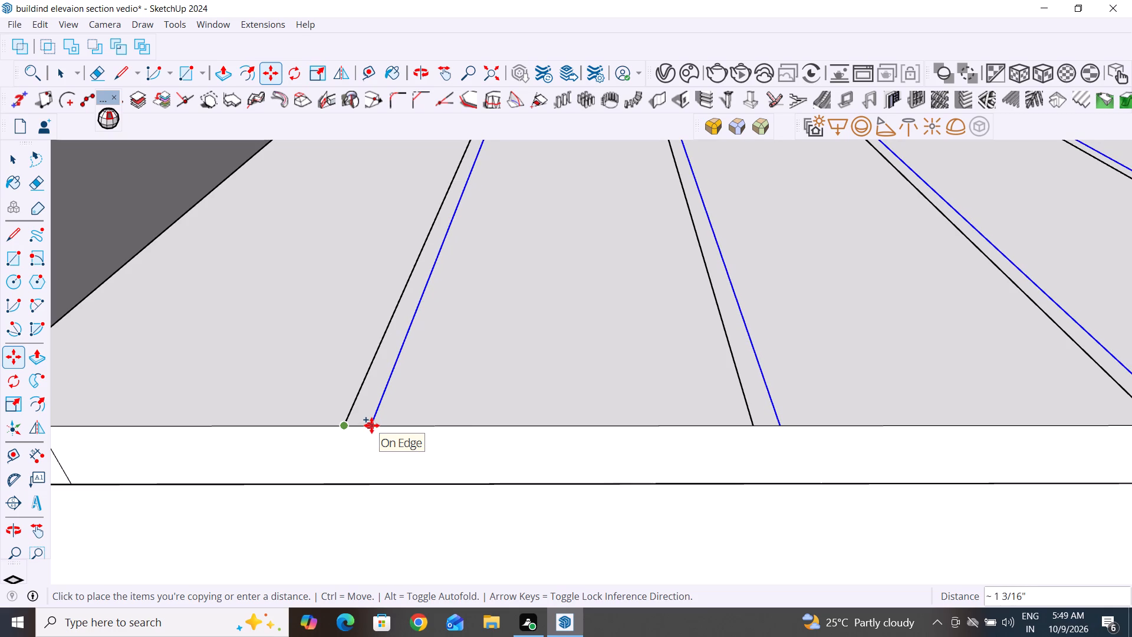
pyautogui.click(371, 425)
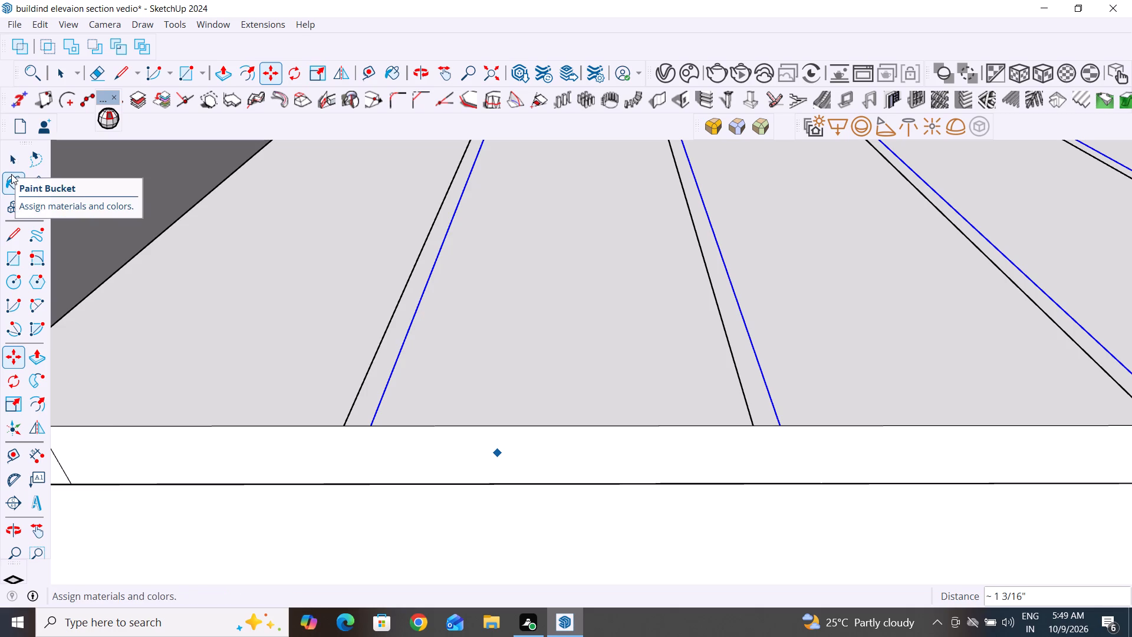
pyautogui.click(11, 164)
pyautogui.scroll(-8, 304, 320)
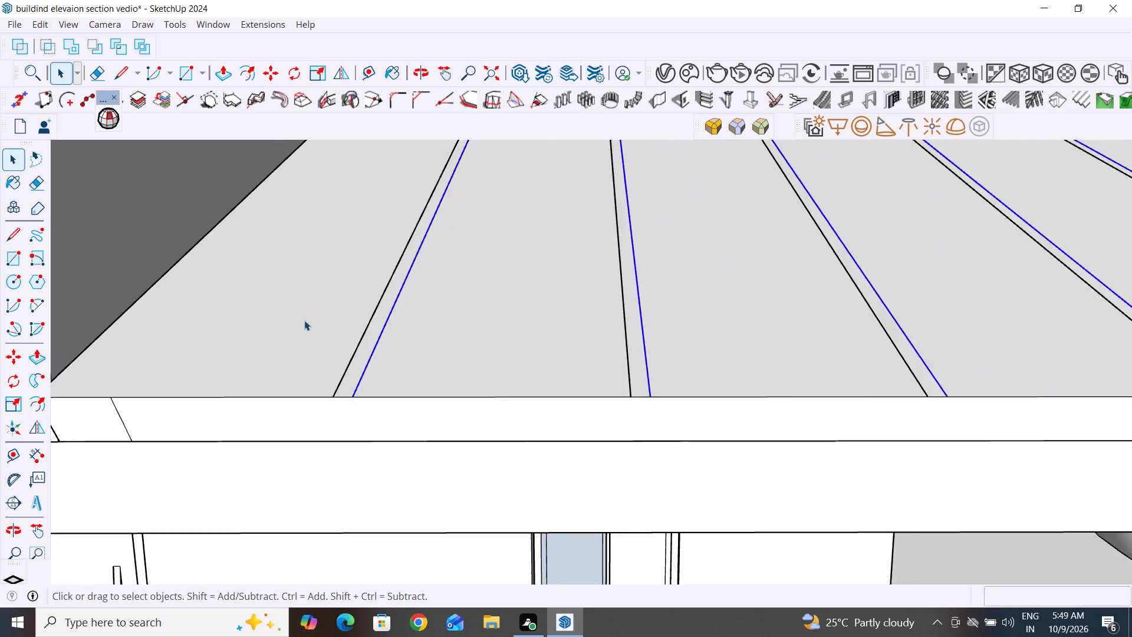
pyautogui.scroll(-8, 304, 320)
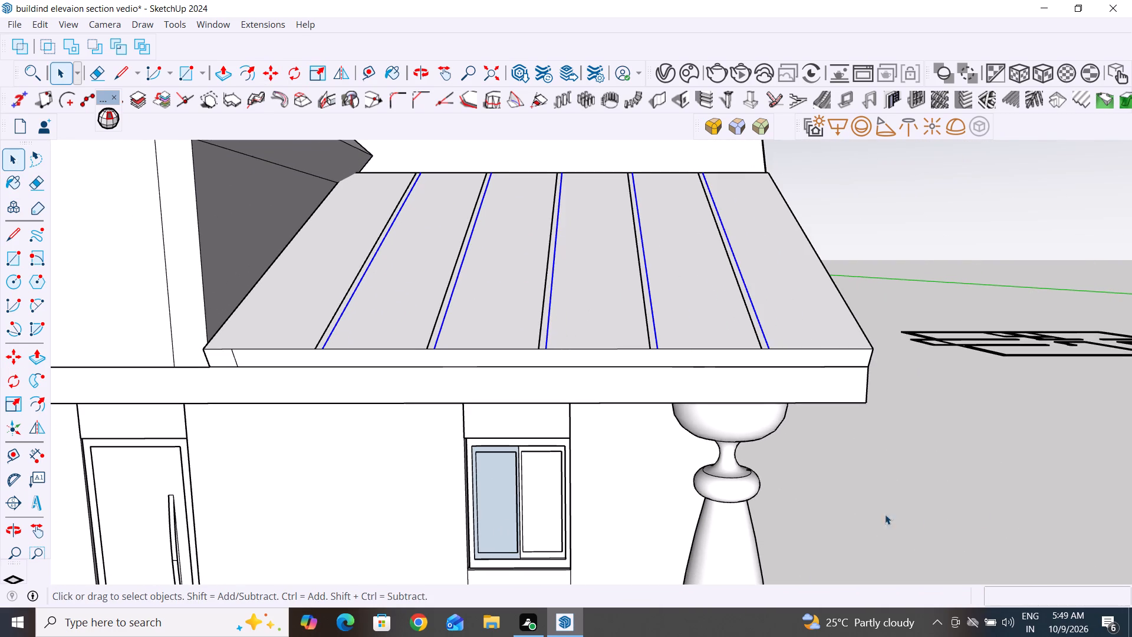
pyautogui.click(1025, 504)
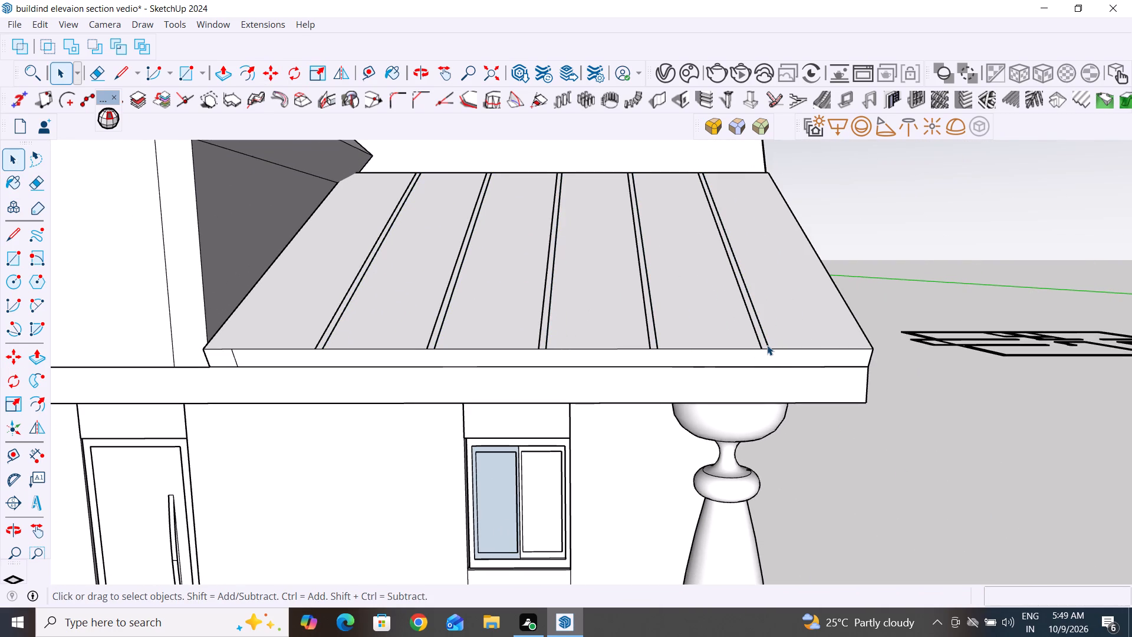
# Copy the five pairs of strip lines and the outer sloping edge 24' 11" along the eave onto the porch roof slope across the front gable.
pyautogui.click(767, 345)
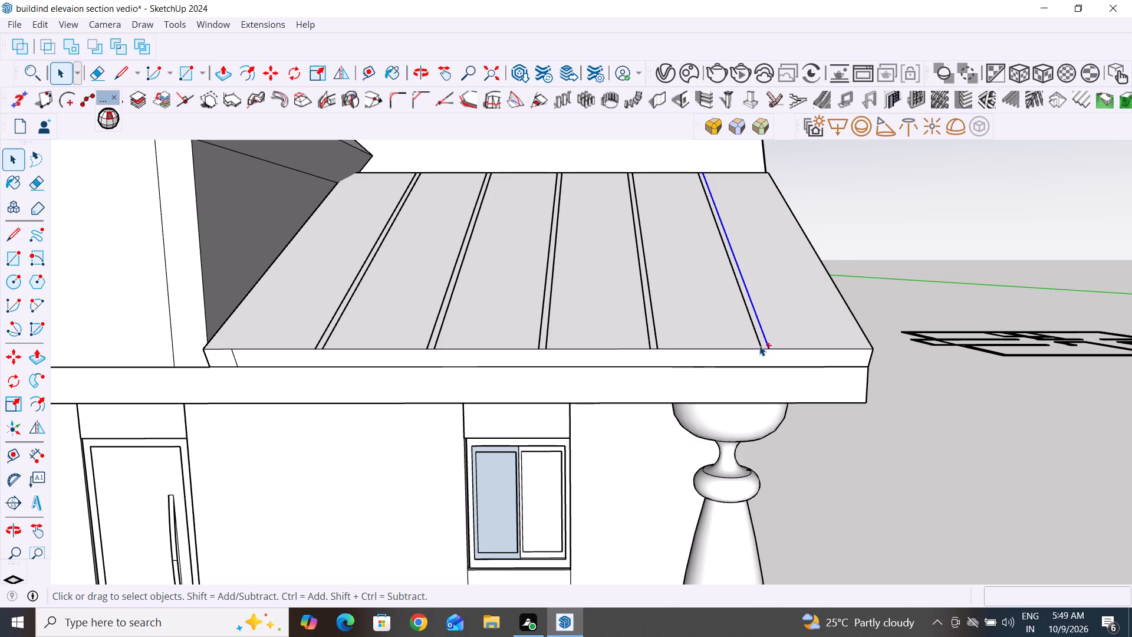
pyautogui.keyDown('ctrl'); pyautogui.click(761, 346); pyautogui.keyUp('ctrl')
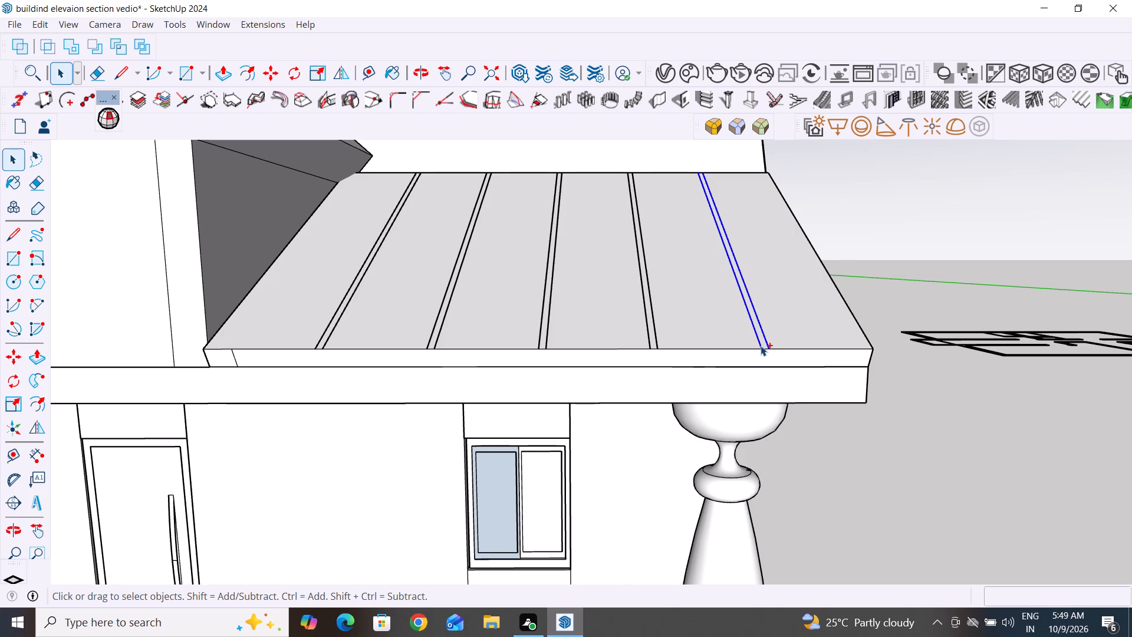
pyautogui.keyDown('ctrl'); pyautogui.click(657, 343); pyautogui.keyUp('ctrl')
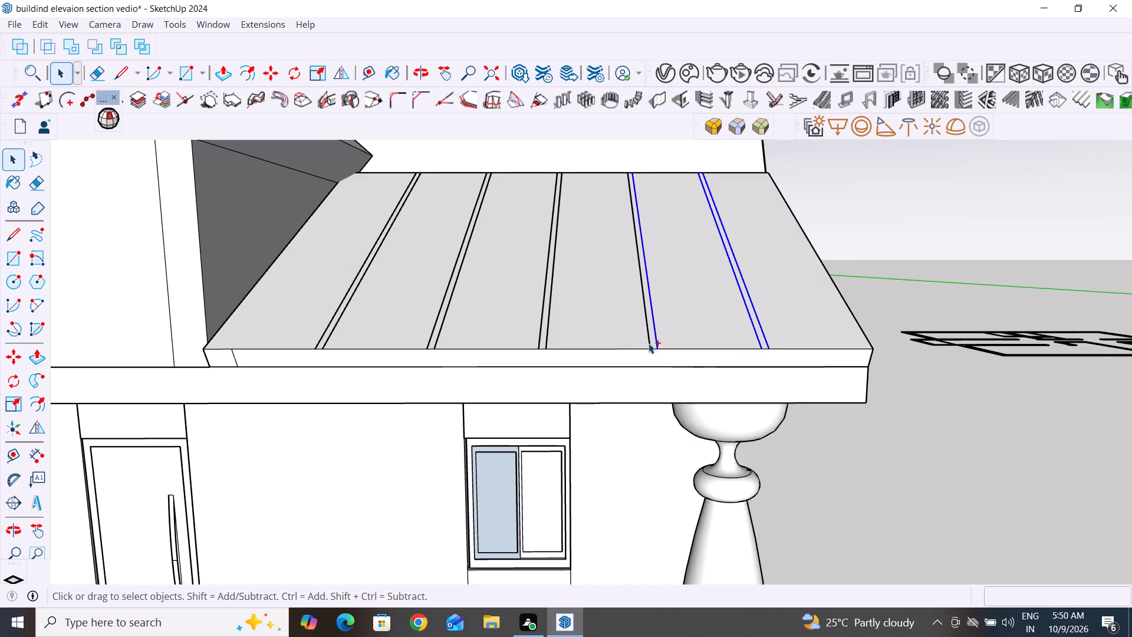
pyautogui.keyDown('ctrl'); pyautogui.click(649, 343); pyautogui.keyUp('ctrl')
pyautogui.keyDown('ctrl'); pyautogui.click(546, 331); pyautogui.keyUp('ctrl')
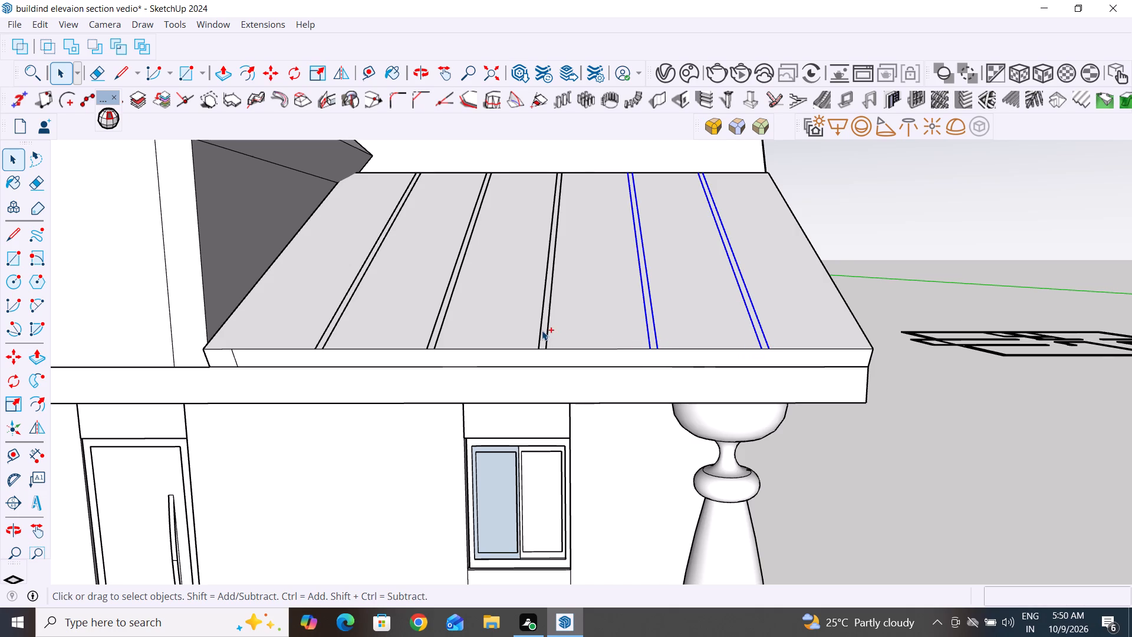
pyautogui.keyDown('ctrl'); pyautogui.click(541, 330); pyautogui.keyUp('ctrl')
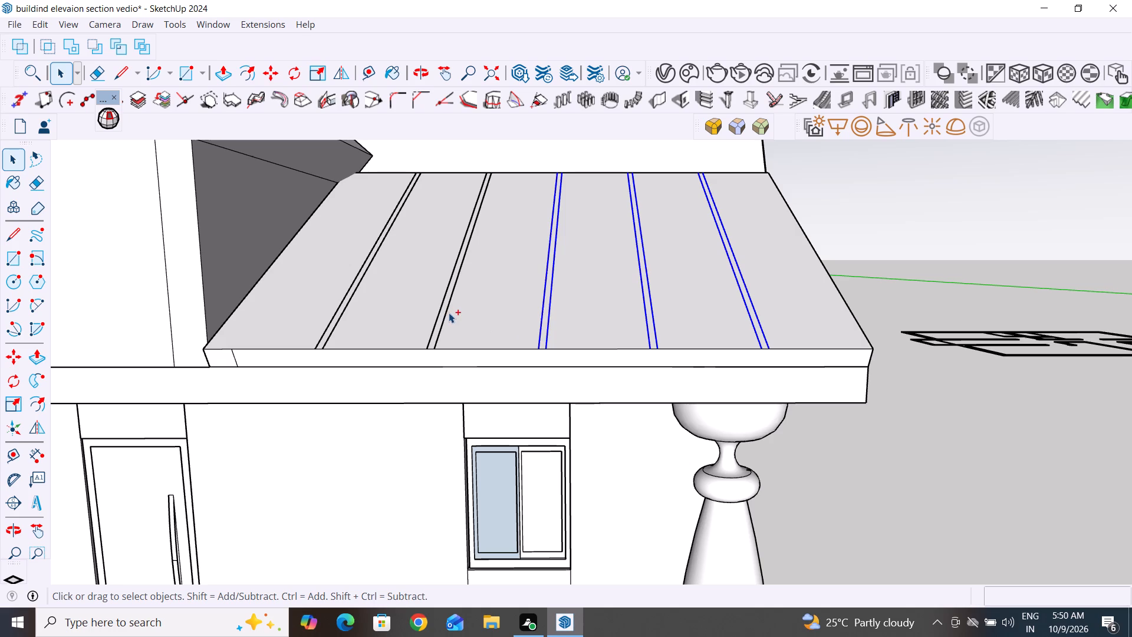
pyautogui.keyDown('ctrl'); pyautogui.click(447, 309); pyautogui.keyUp('ctrl')
pyautogui.keyDown('ctrl'); pyautogui.click(442, 306); pyautogui.keyUp('ctrl')
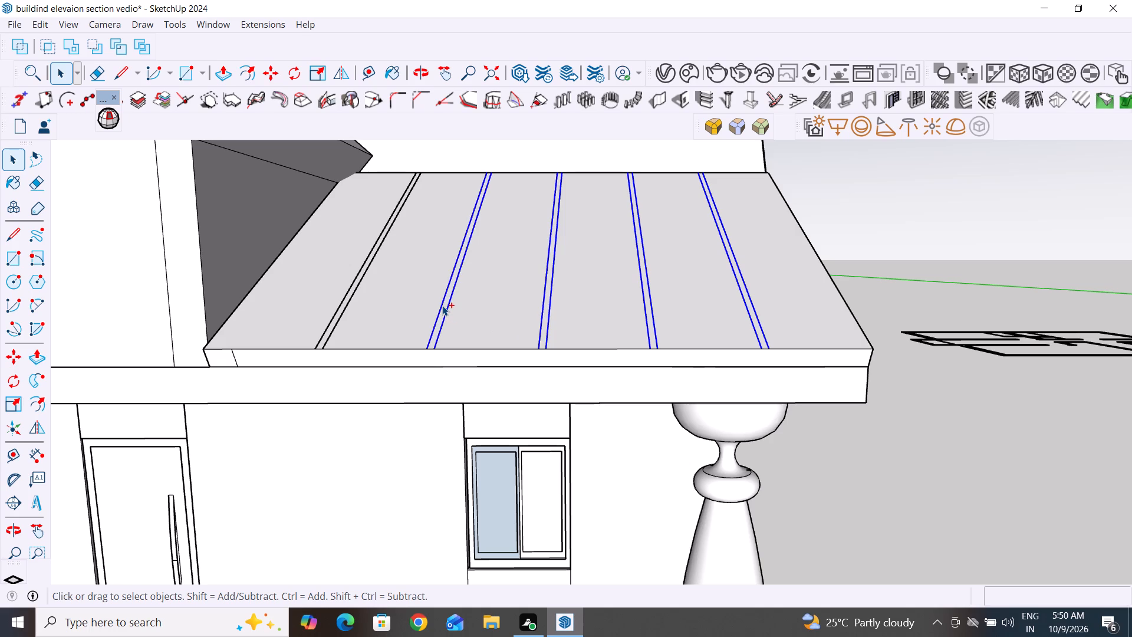
pyautogui.keyDown('ctrl'); pyautogui.click(351, 298); pyautogui.keyUp('ctrl')
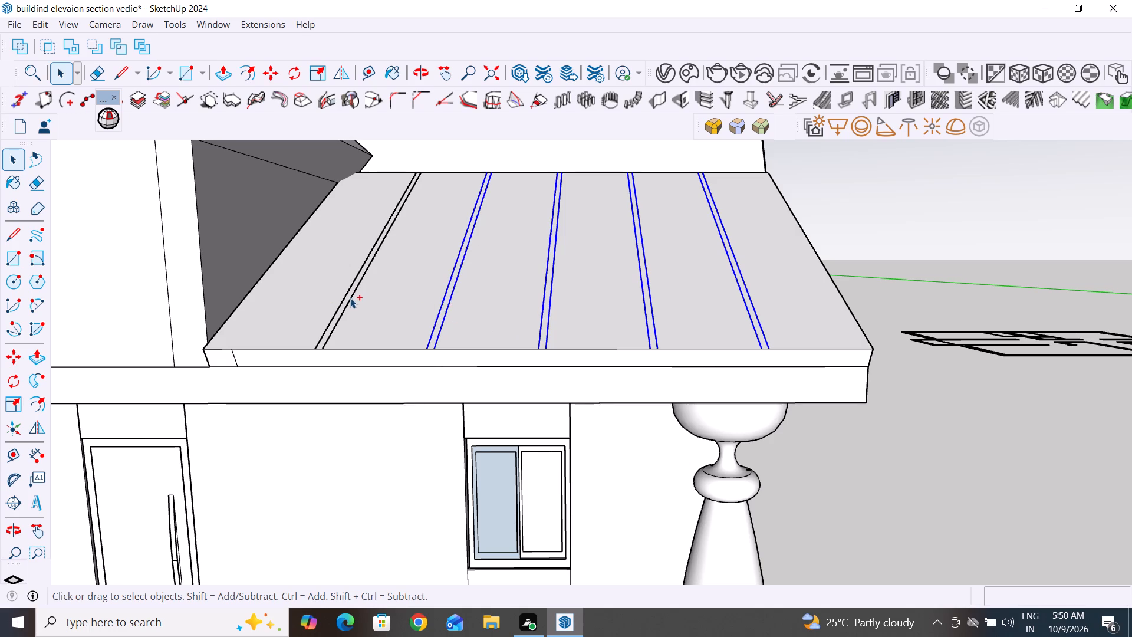
pyautogui.keyDown('ctrl'); pyautogui.click(345, 294); pyautogui.keyUp('ctrl')
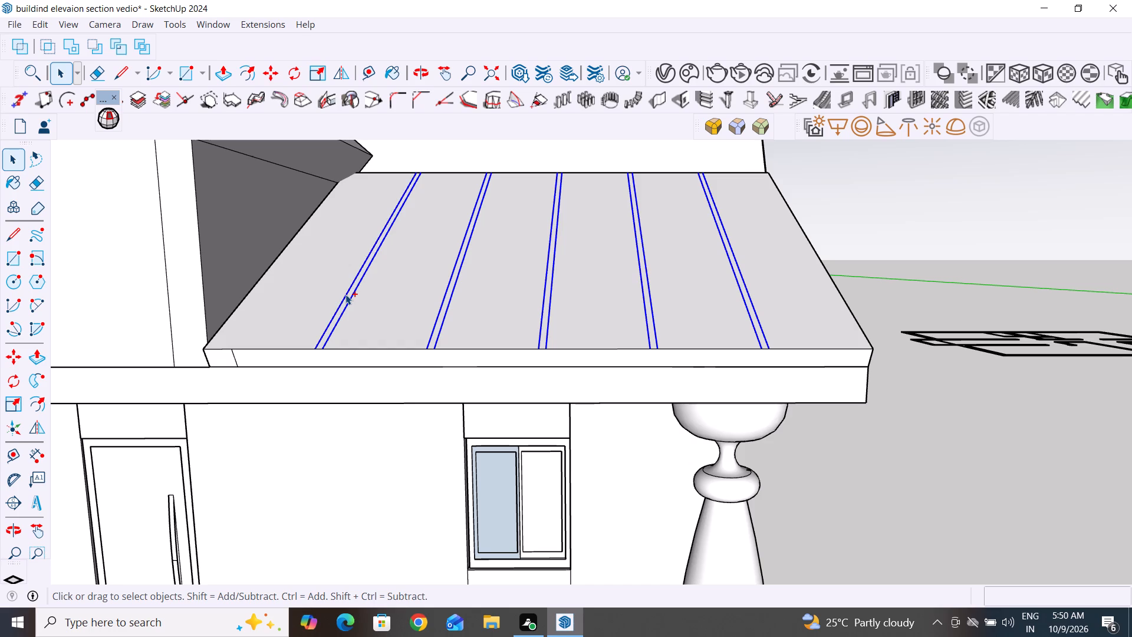
pyautogui.keyDown('ctrl'); pyautogui.click(864, 335); pyautogui.keyUp('ctrl')
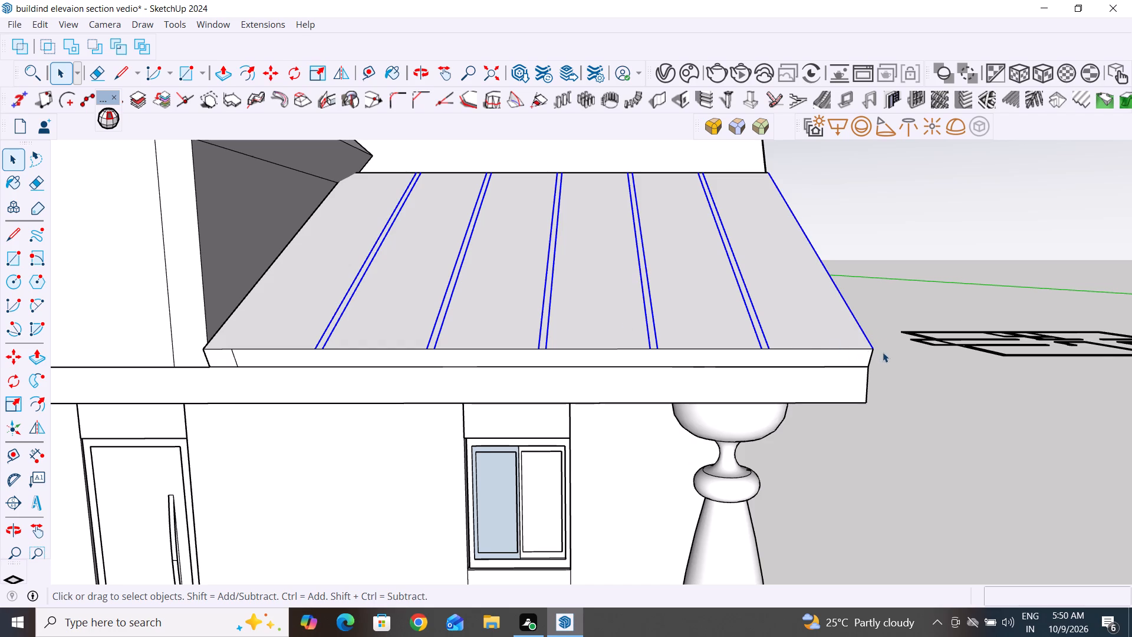
pyautogui.press('m')
pyautogui.keyDown('ctrl'); pyautogui.click(873, 351); pyautogui.keyUp('ctrl')
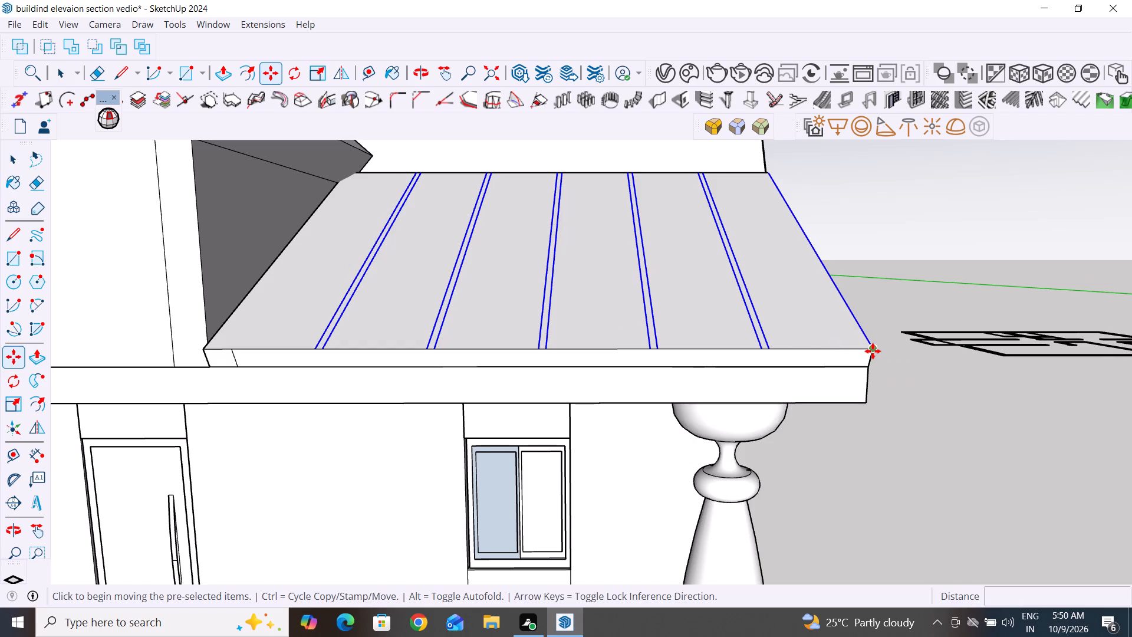
pyautogui.scroll(-8, 873, 351)
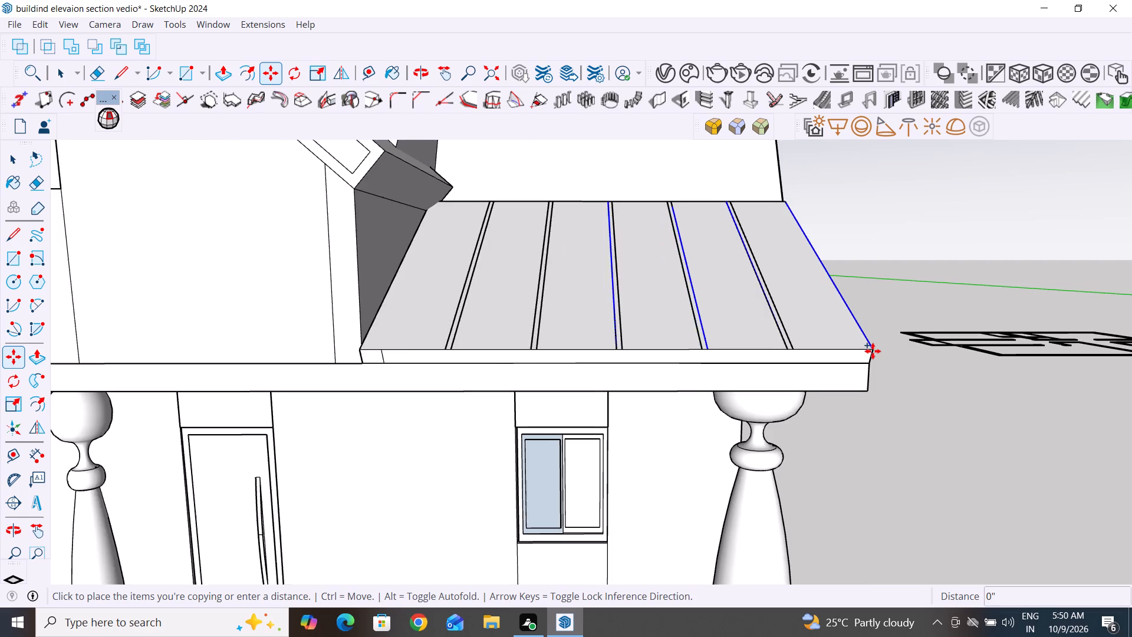
pyautogui.scroll(-6, 873, 351)
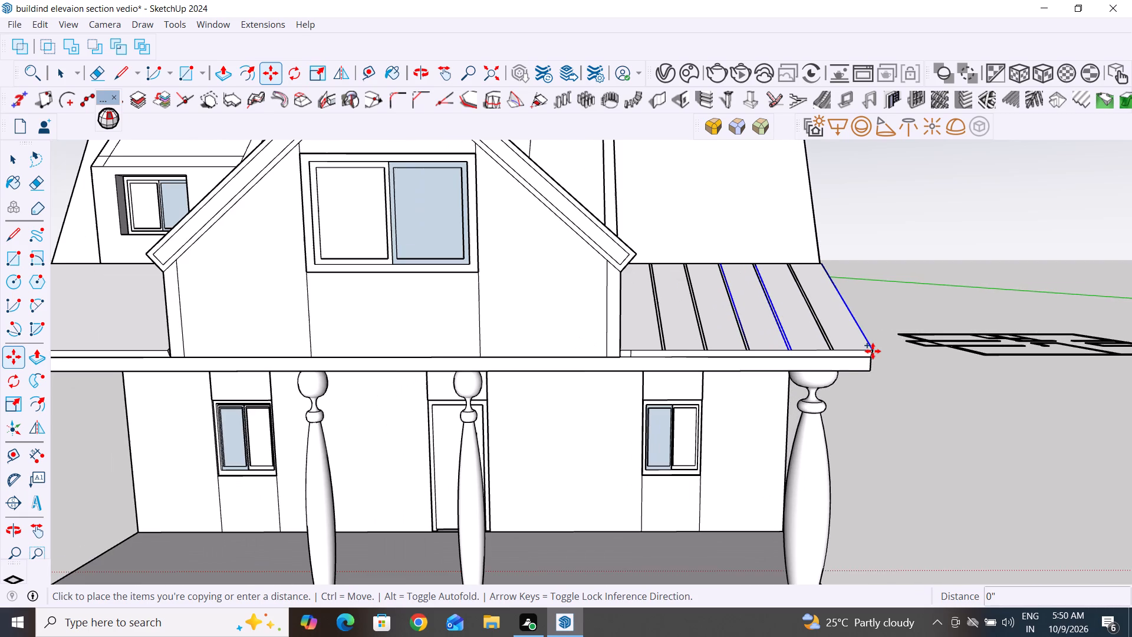
pyautogui.scroll(-3, 873, 351)
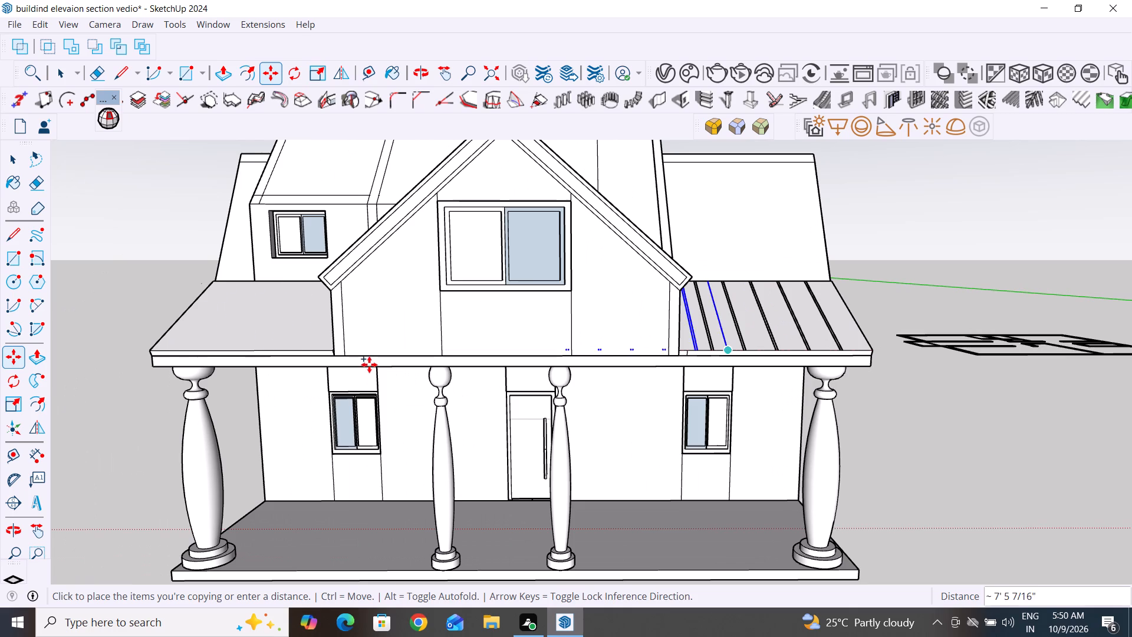
pyautogui.click(337, 349)
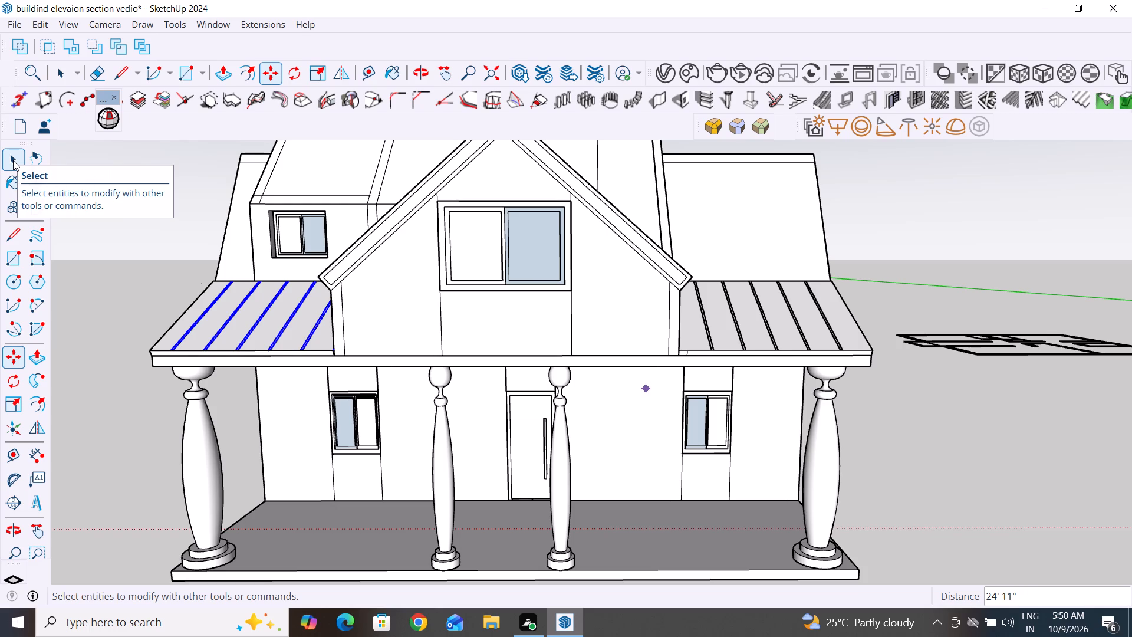
pyautogui.scroll(2, 892, 342)
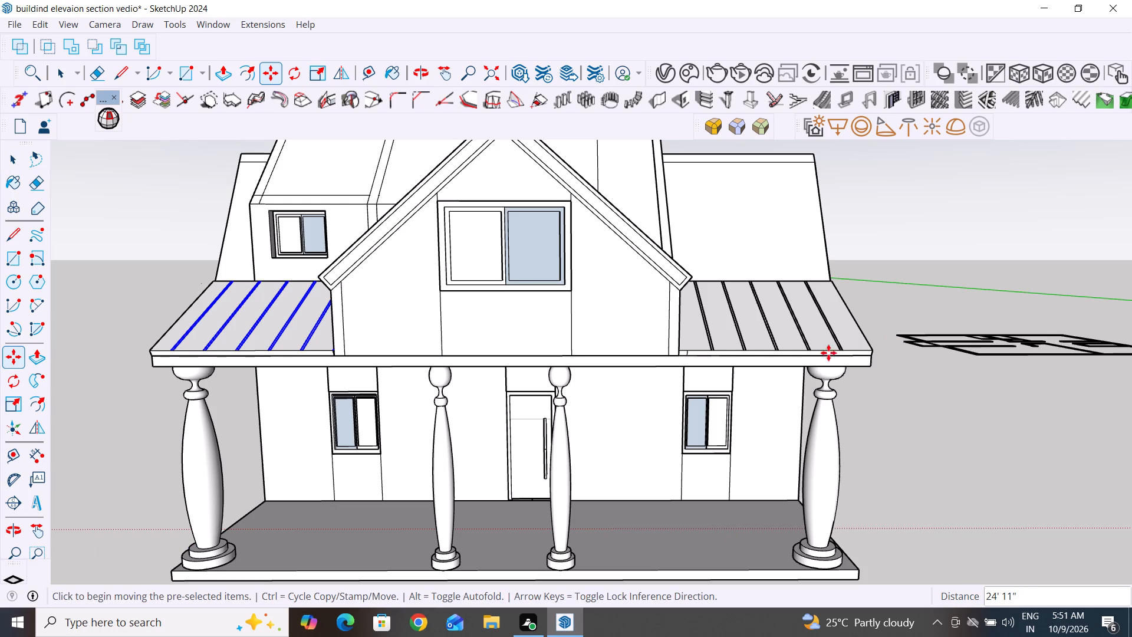
pyautogui.click(14, 156)
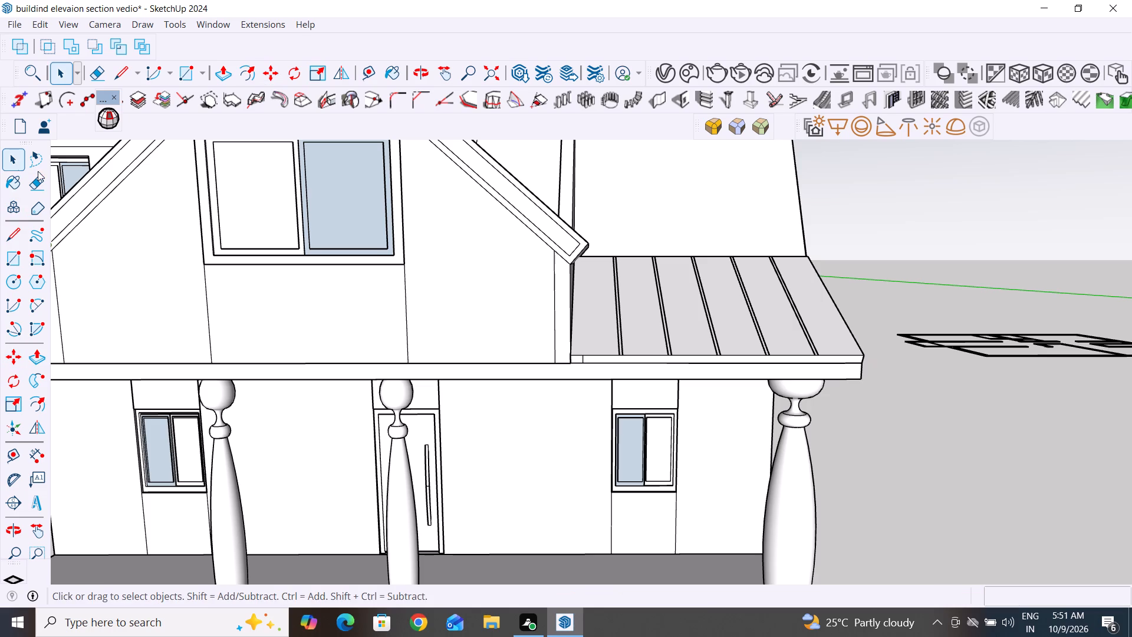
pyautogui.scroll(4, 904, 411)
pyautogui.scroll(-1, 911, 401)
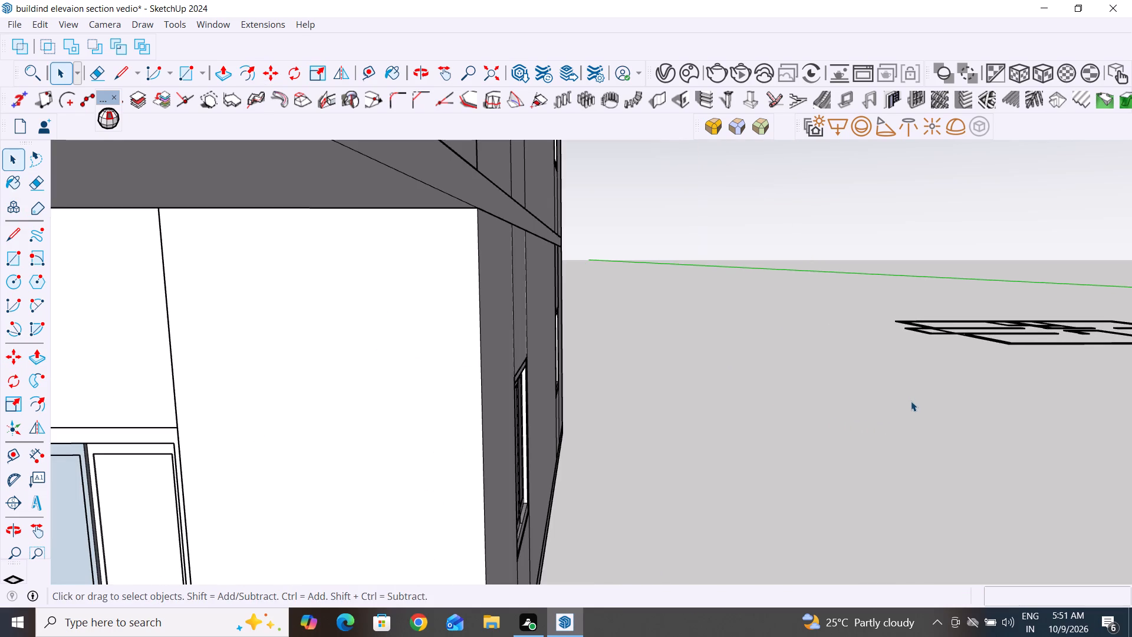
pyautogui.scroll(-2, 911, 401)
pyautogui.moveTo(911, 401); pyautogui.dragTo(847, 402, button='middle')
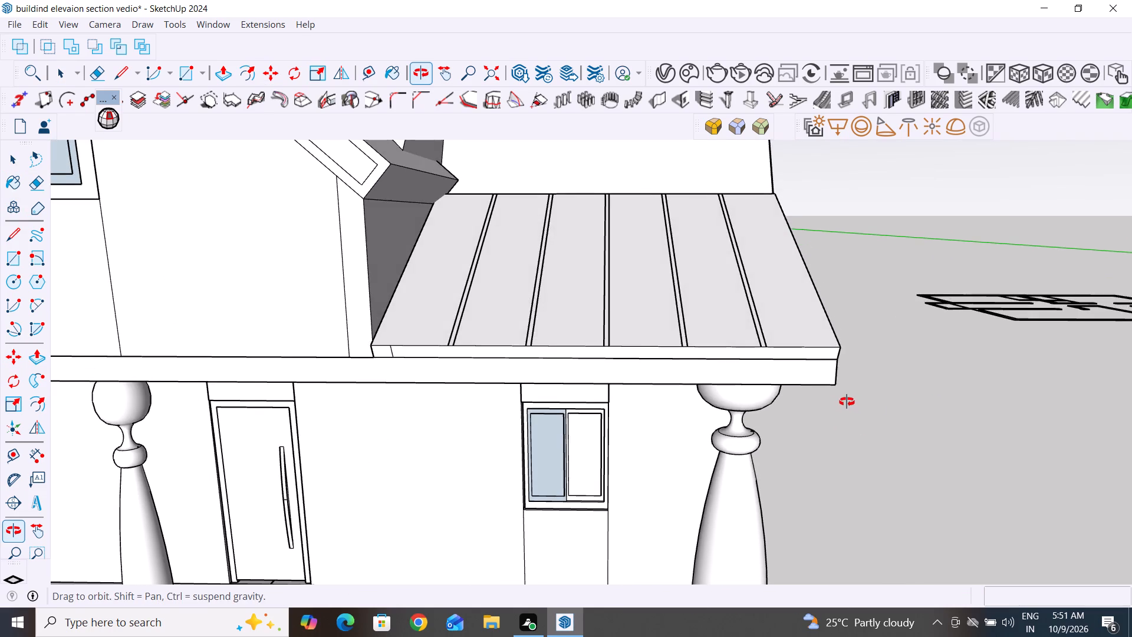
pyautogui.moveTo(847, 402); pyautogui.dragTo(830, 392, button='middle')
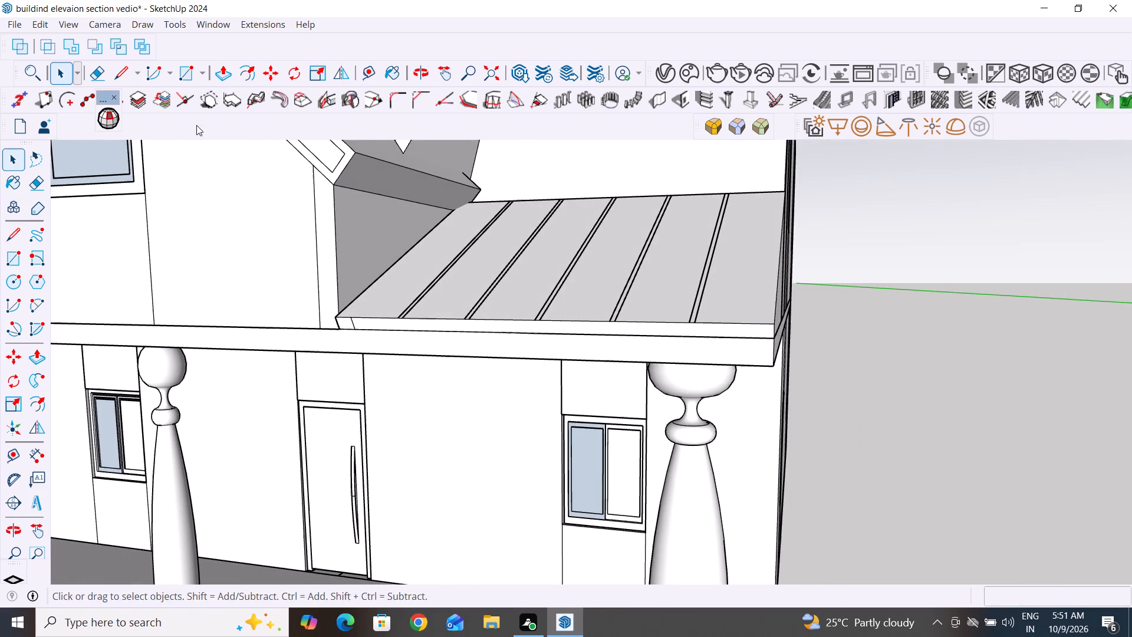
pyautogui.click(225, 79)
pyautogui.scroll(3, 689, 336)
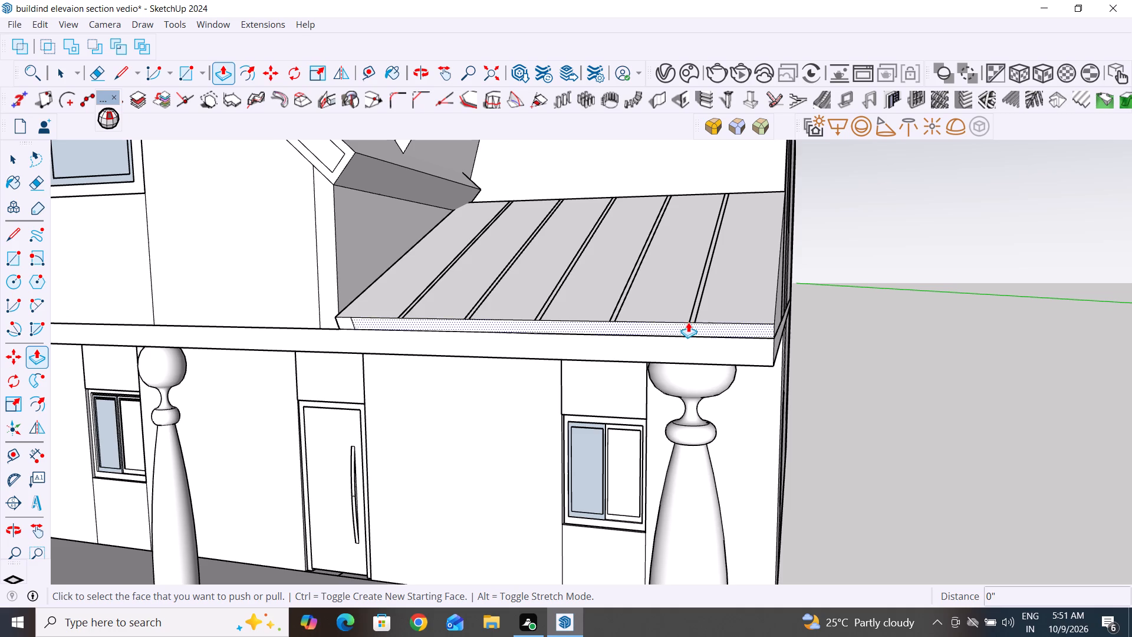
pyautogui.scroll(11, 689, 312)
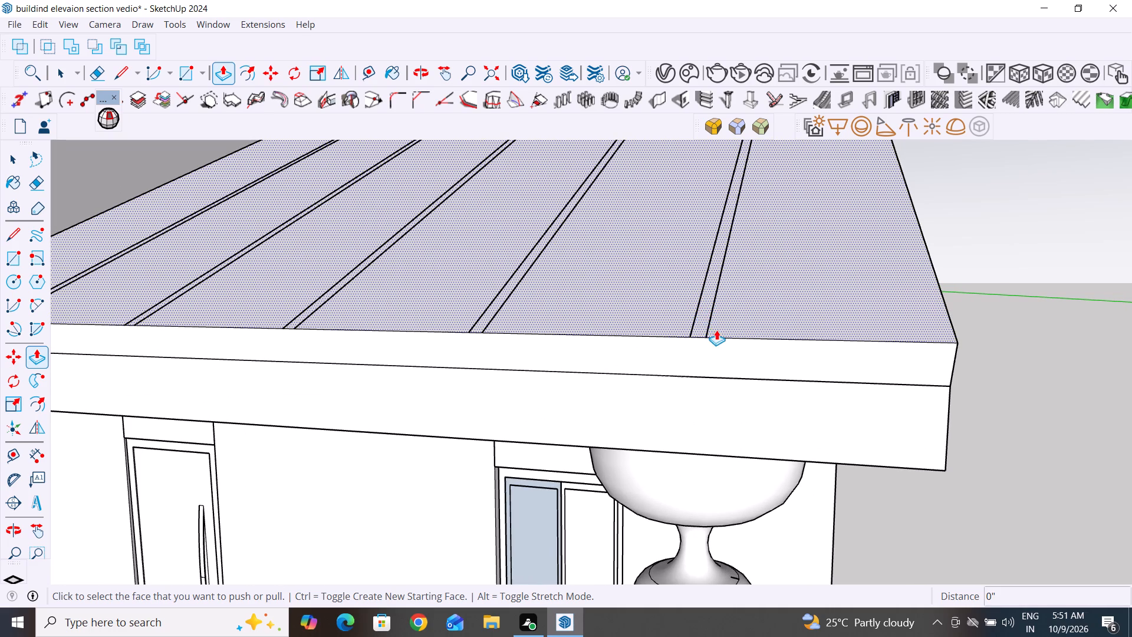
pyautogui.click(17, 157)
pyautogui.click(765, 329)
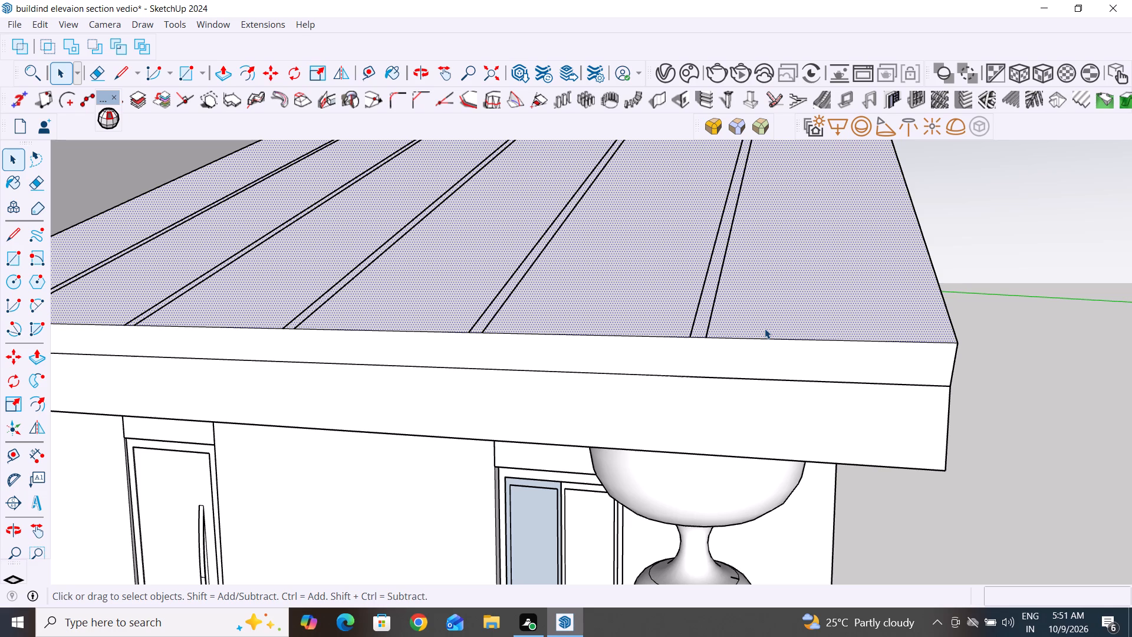
# Examine the strips on both porch roof slopes and the overall front elevation of the house from several angles.
pyautogui.scroll(-4, 1009, 352)
pyautogui.moveTo(1042, 364); pyautogui.dragTo(997, 422, button='middle')
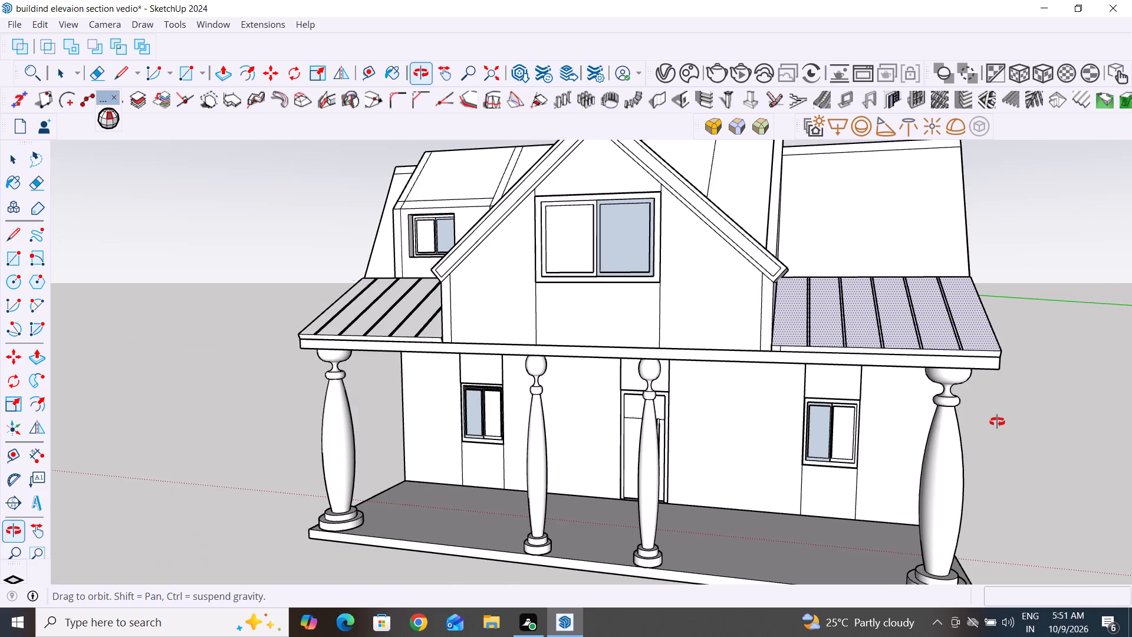
pyautogui.moveTo(997, 422); pyautogui.dragTo(963, 407, button='middle')
pyautogui.scroll(-4, 846, 378)
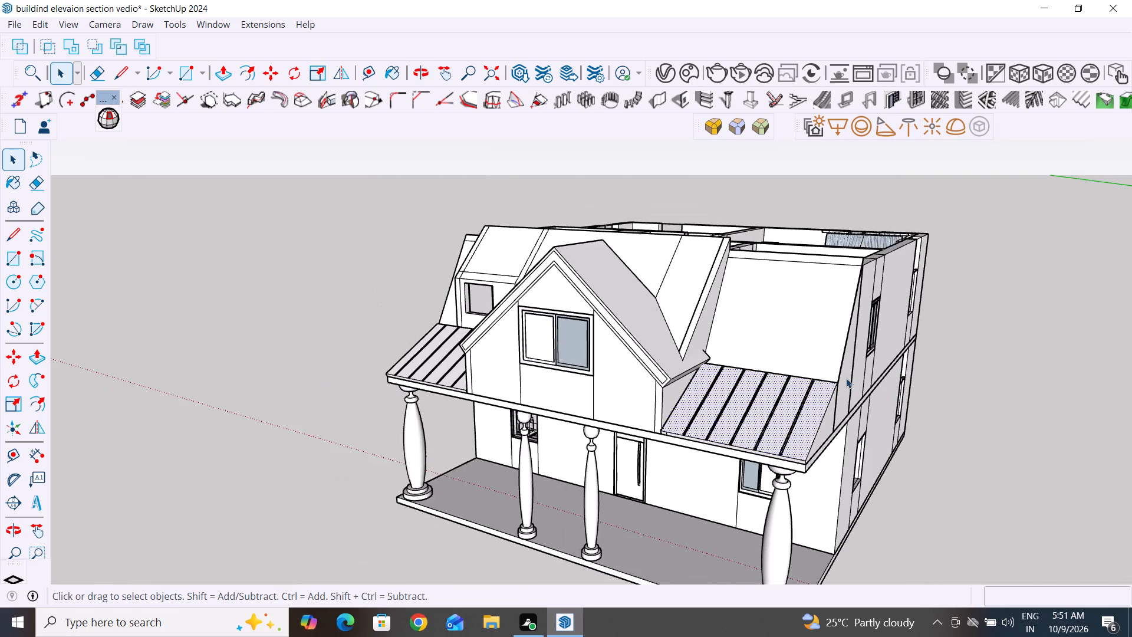
pyautogui.scroll(-3, 846, 378)
pyautogui.click(929, 401)
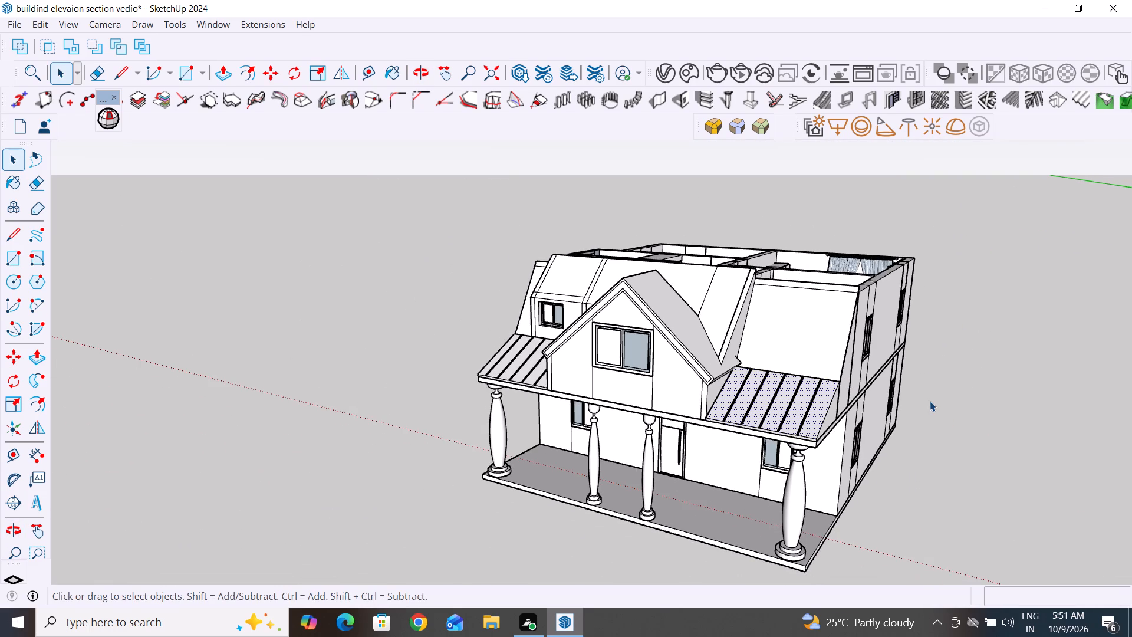
pyautogui.click(991, 473)
pyautogui.moveTo(936, 498); pyautogui.dragTo(998, 406, button='middle')
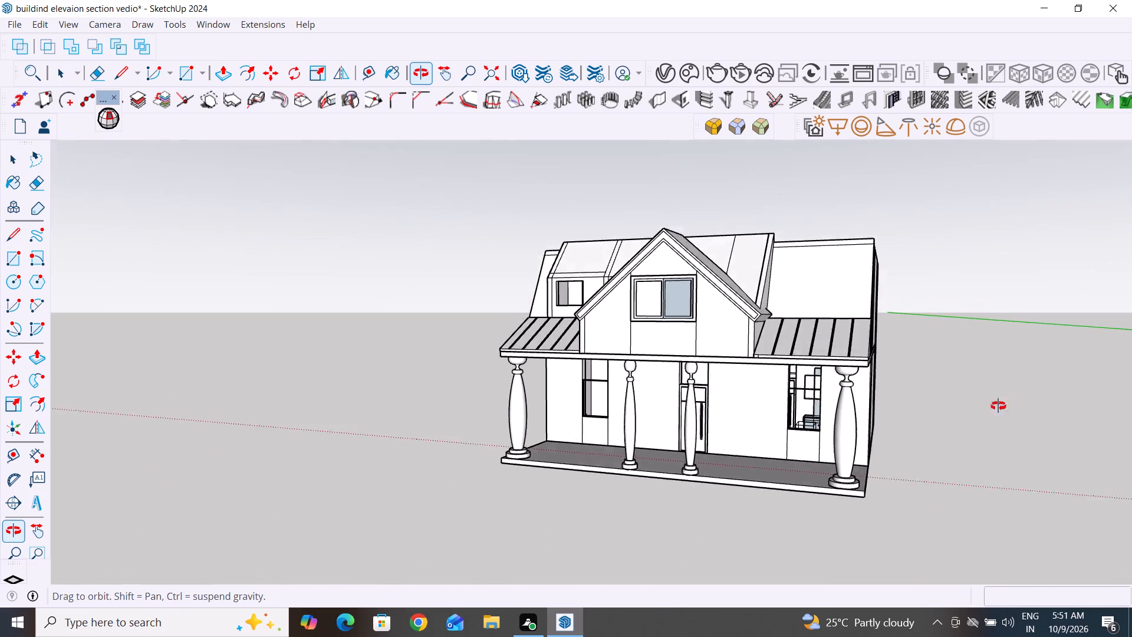
pyautogui.moveTo(998, 406); pyautogui.dragTo(1071, 455, button='middle')
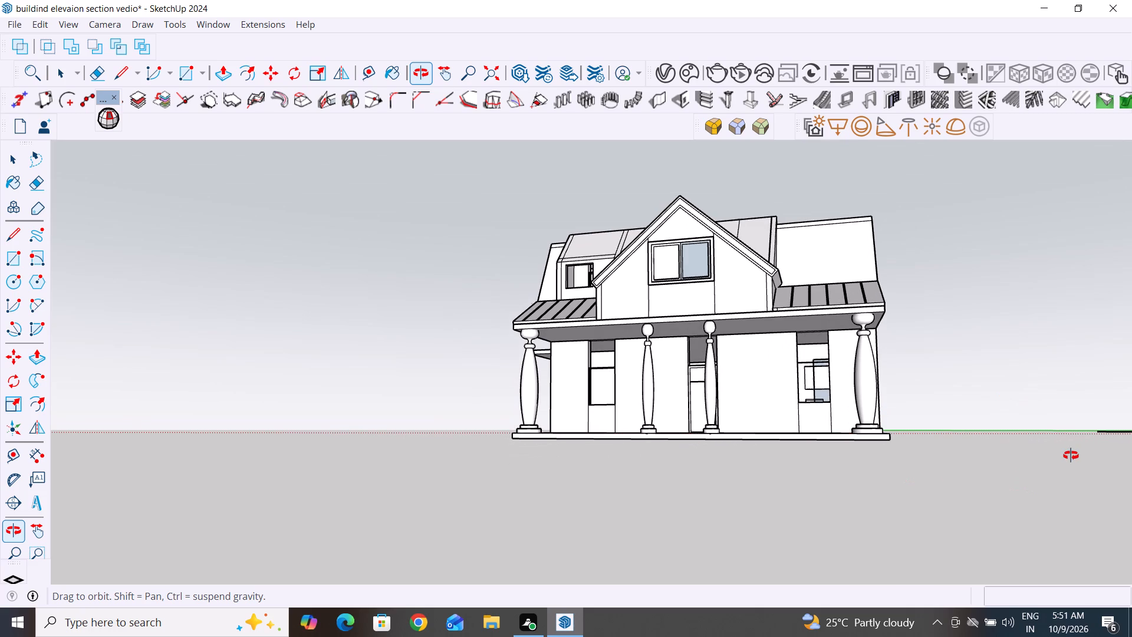
pyautogui.moveTo(1071, 455); pyautogui.dragTo(1056, 528, button='middle')
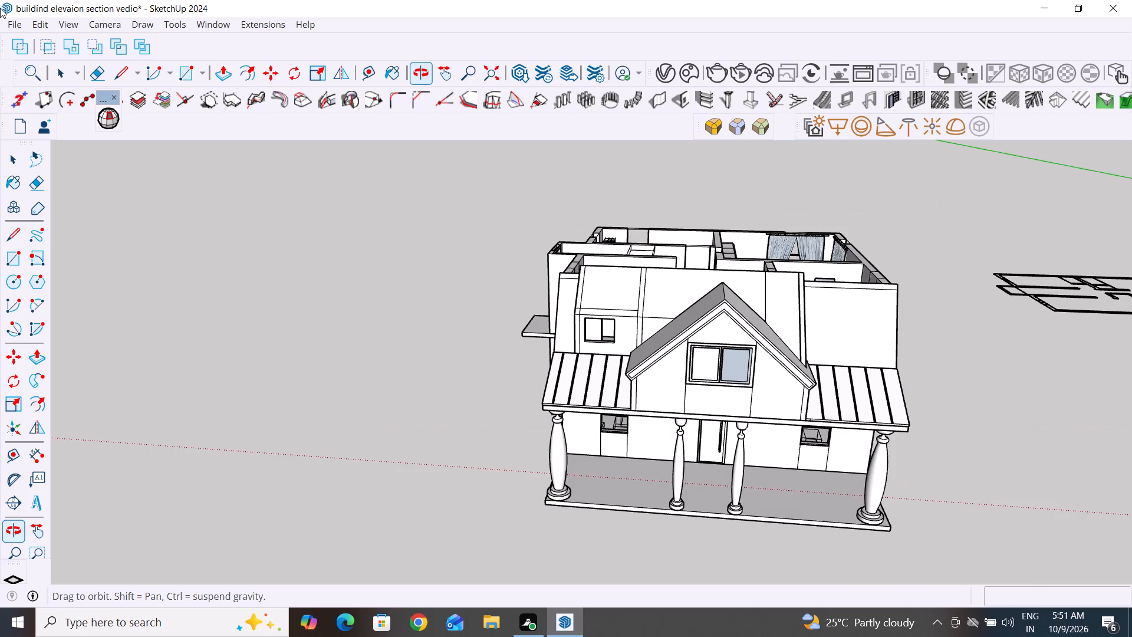
# Unhide the hidden flat roof slab over the upper storey.
pyautogui.click(48, 24)
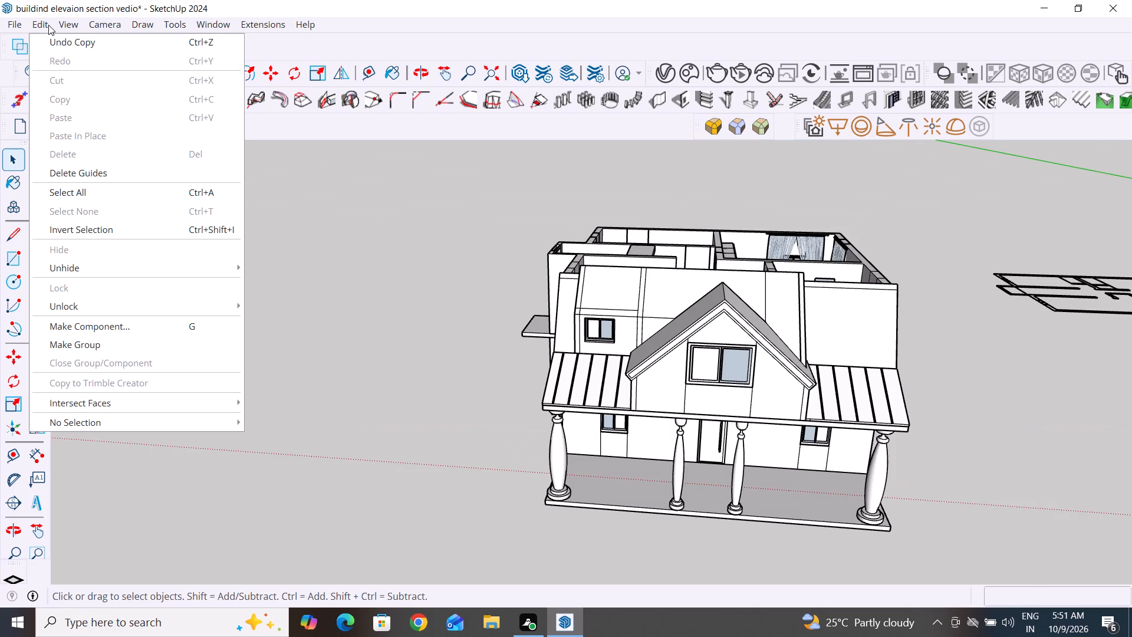
pyautogui.click(231, 268)
pyautogui.click(308, 309)
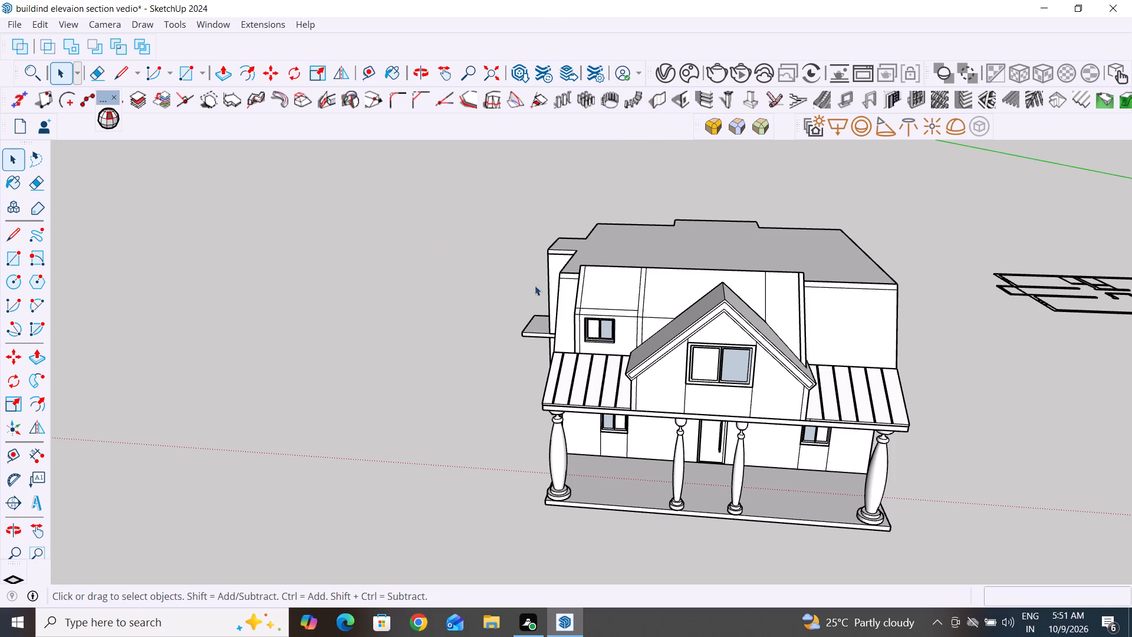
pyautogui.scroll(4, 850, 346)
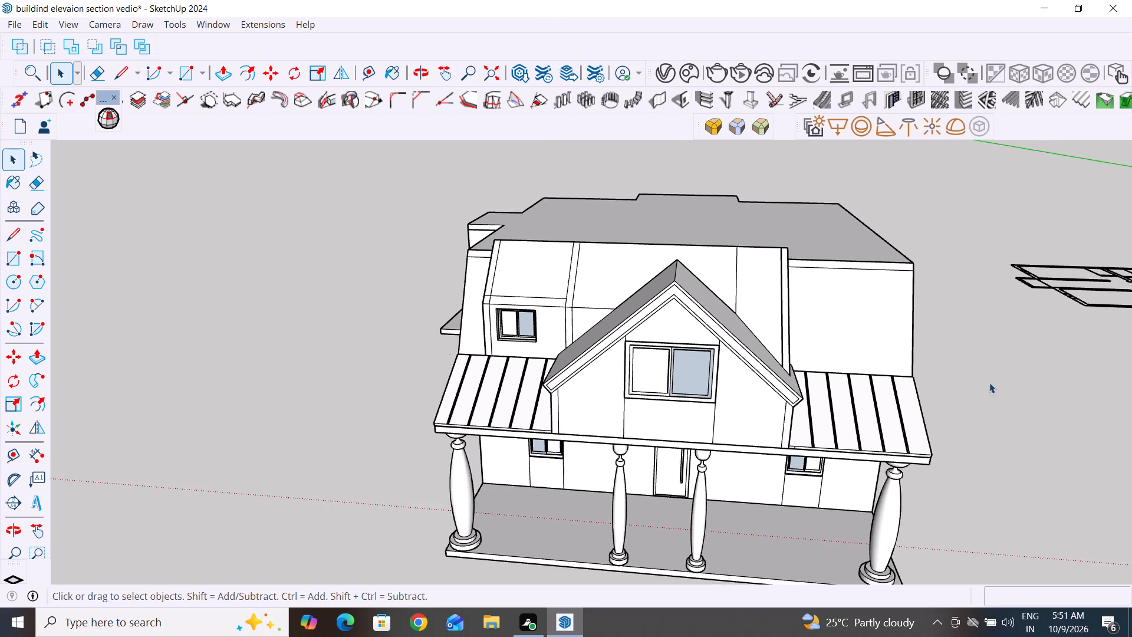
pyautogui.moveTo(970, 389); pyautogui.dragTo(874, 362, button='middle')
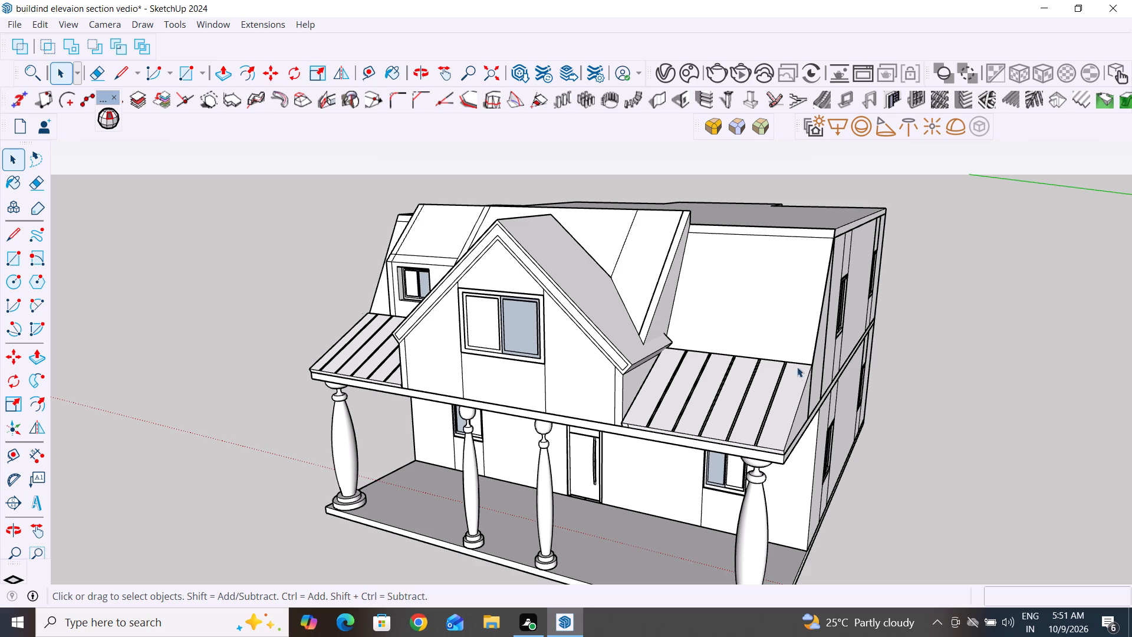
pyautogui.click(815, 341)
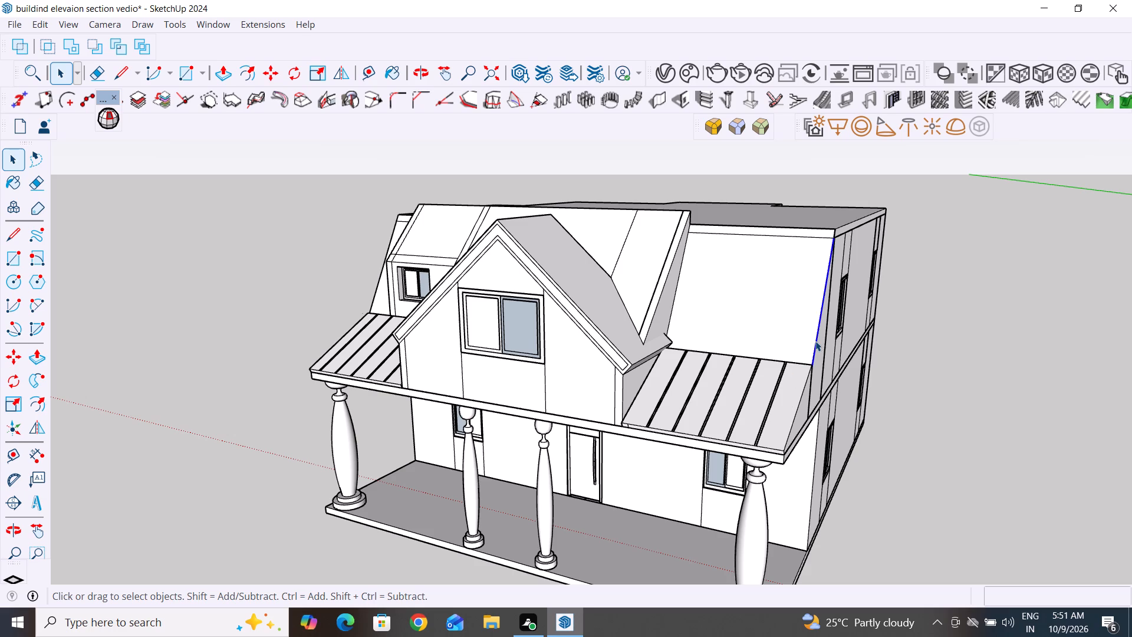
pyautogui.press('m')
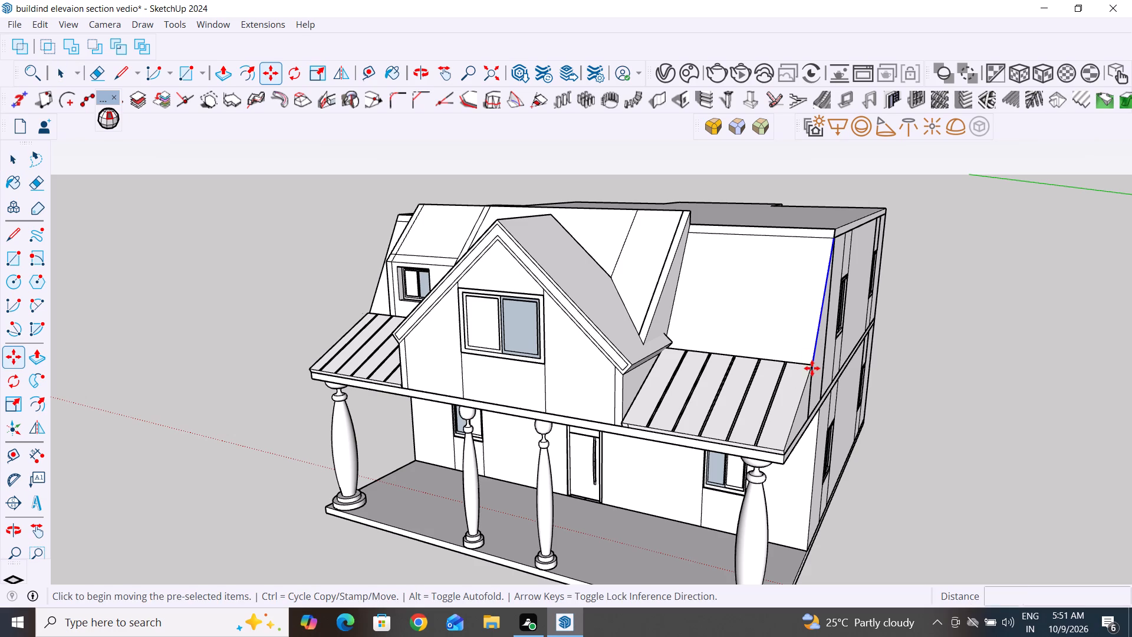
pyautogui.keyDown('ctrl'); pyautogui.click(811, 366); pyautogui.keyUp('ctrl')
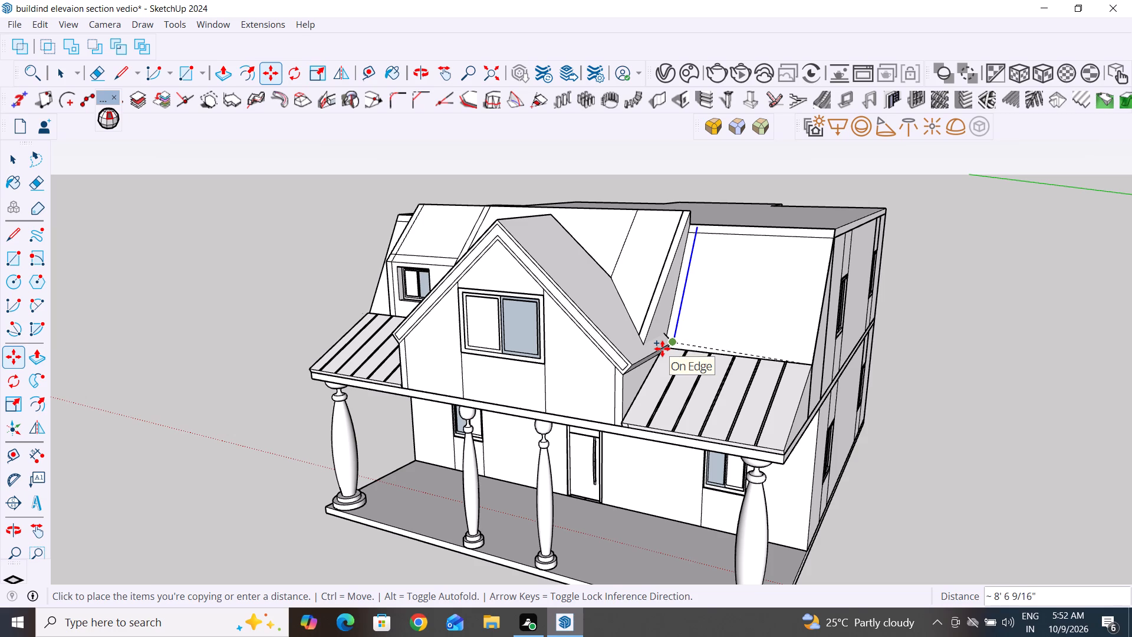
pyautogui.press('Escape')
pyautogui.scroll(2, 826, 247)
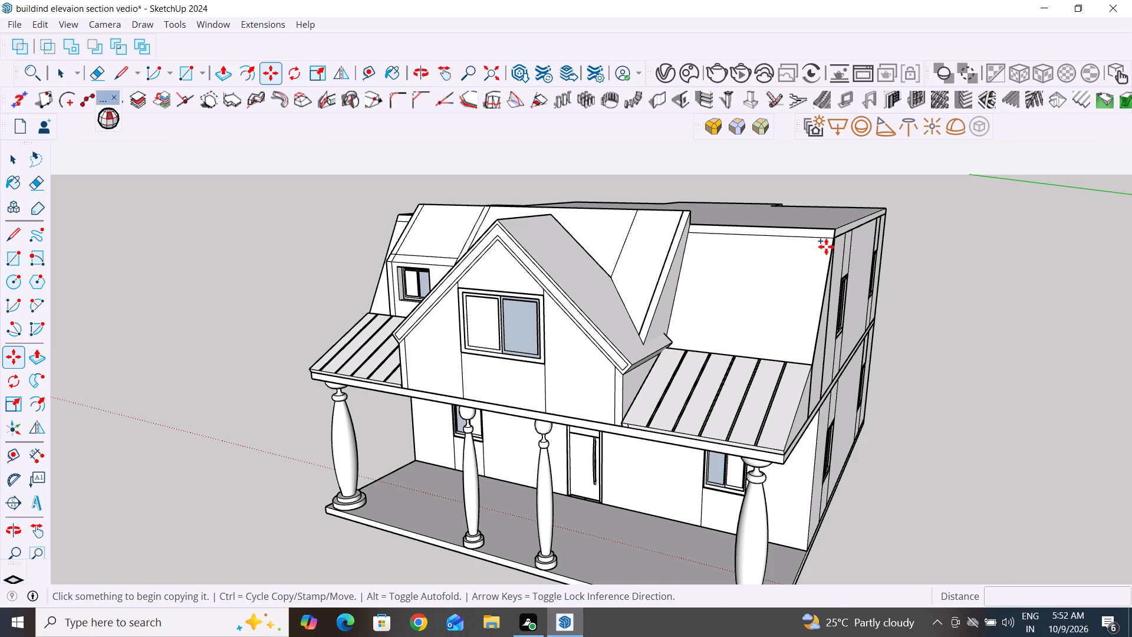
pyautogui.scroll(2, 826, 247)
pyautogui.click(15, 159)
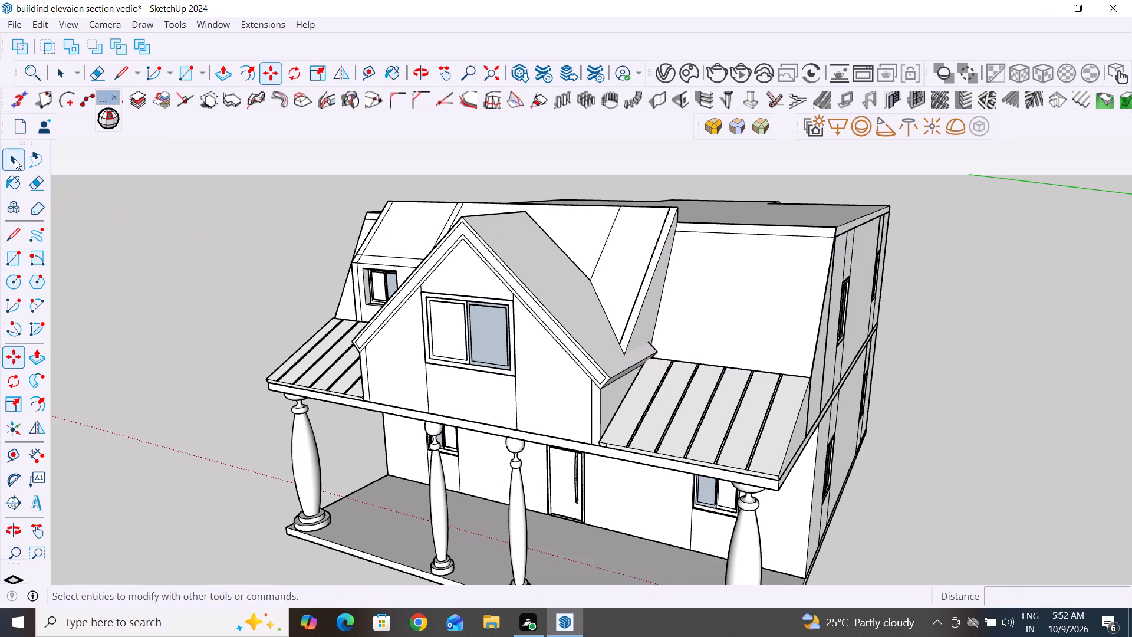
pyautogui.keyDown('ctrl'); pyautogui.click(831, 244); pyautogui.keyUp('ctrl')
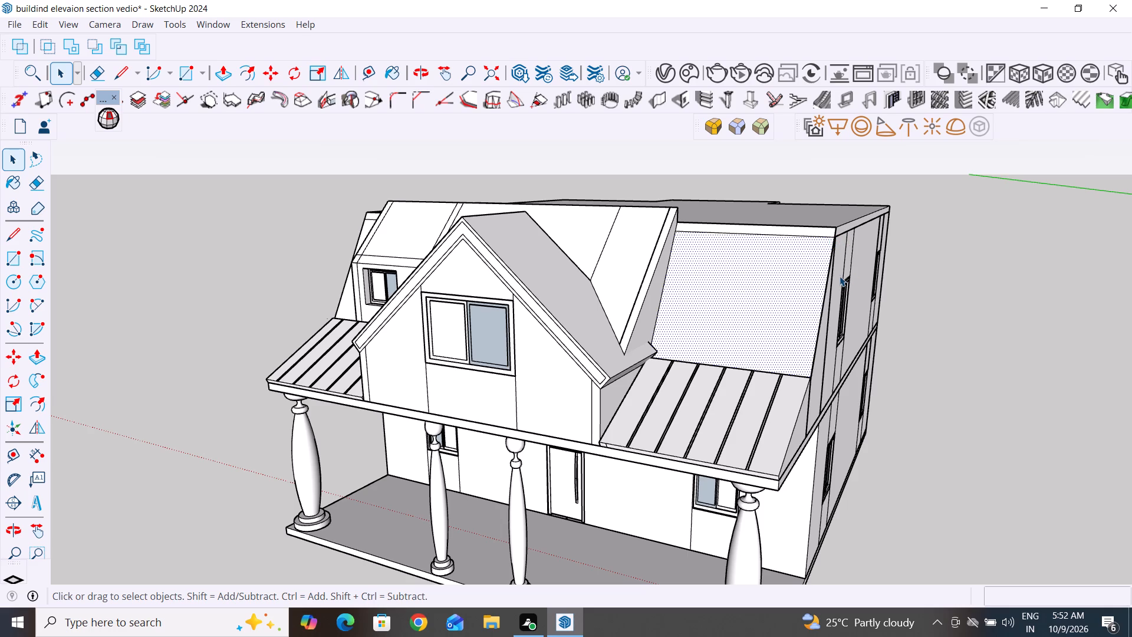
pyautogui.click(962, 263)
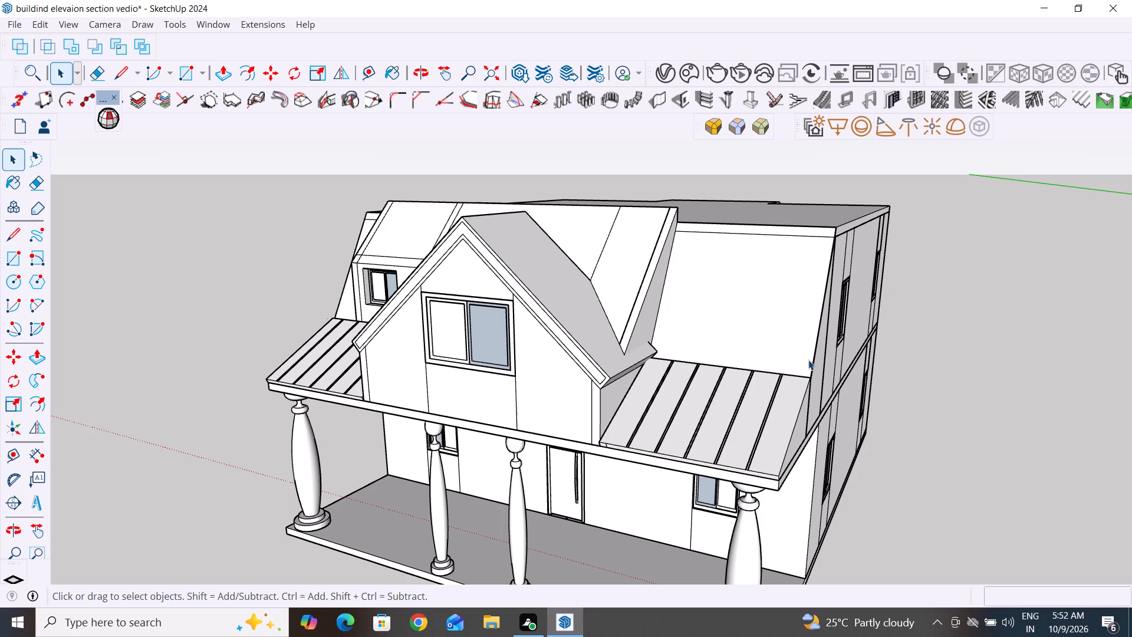
# Copy both segments of the steep upper roof slope's outer edge 8' 11 5/16" to its gable-side corner, dividing the span into 6 equal intervals.
pyautogui.moveTo(1085, 421); pyautogui.dragTo(955, 413, button='middle')
pyautogui.scroll(1, 1070, 428)
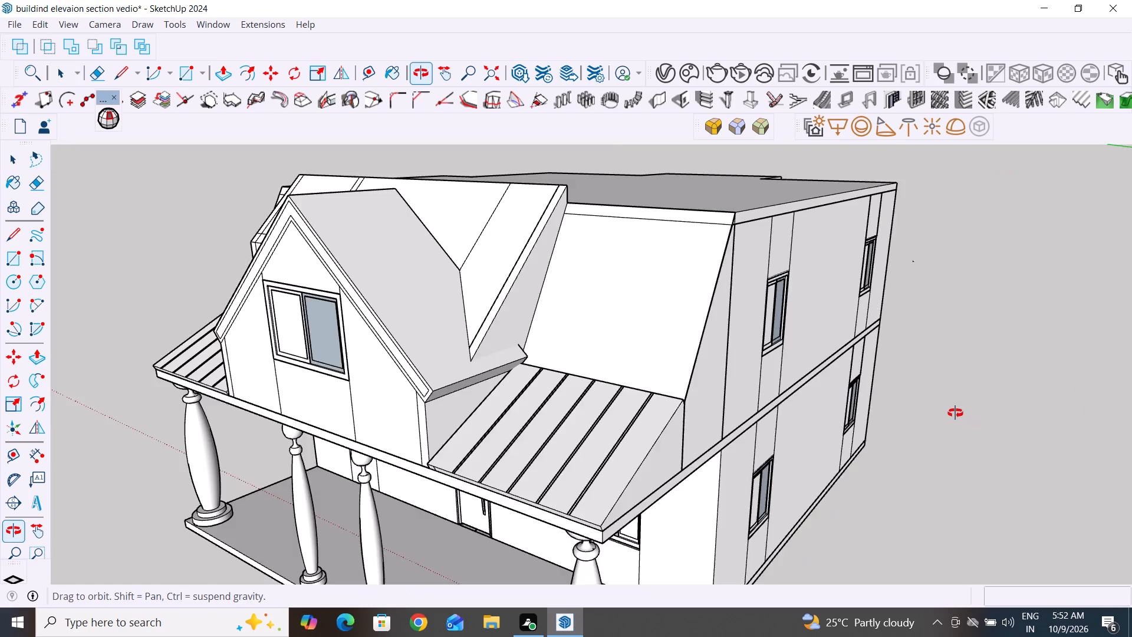
pyautogui.moveTo(955, 413); pyautogui.dragTo(959, 415, button='middle')
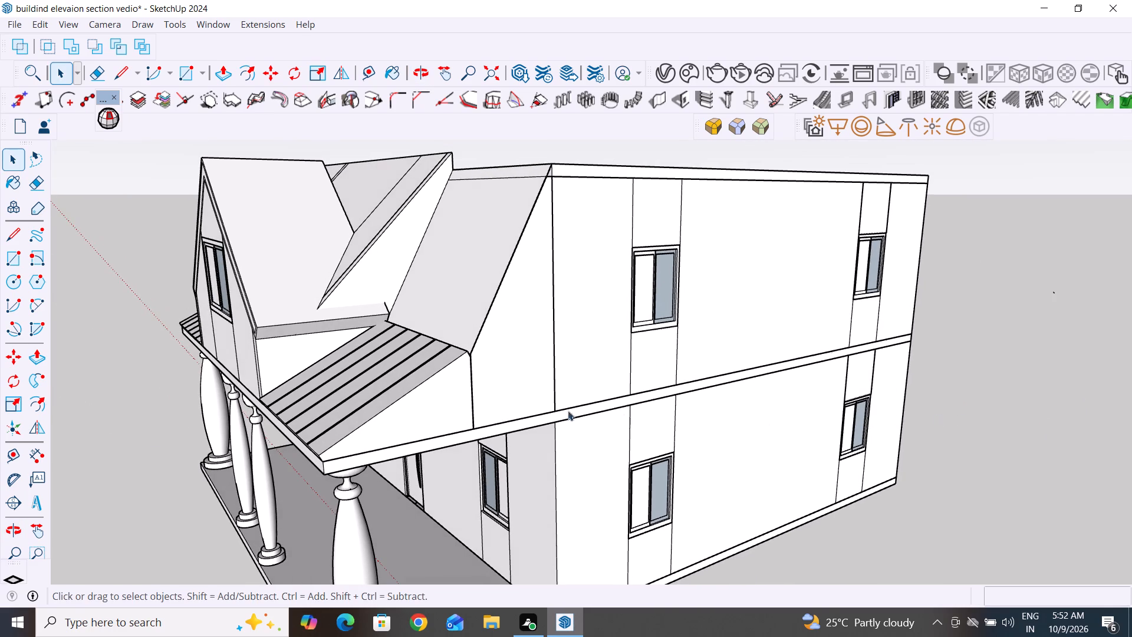
pyautogui.click(481, 330)
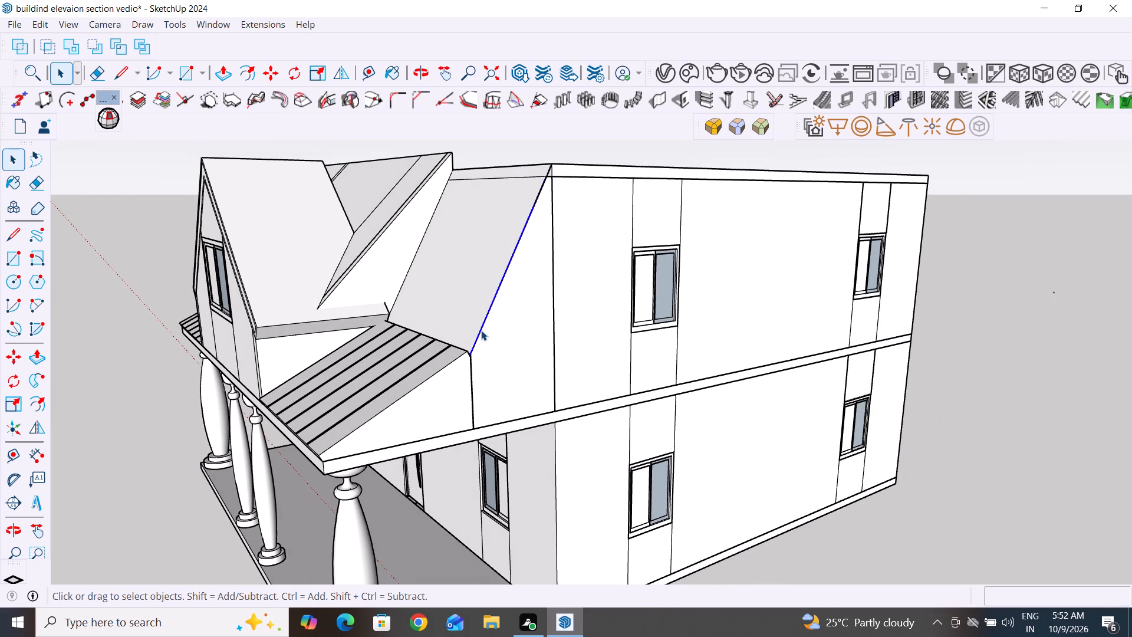
pyautogui.scroll(3, 553, 160)
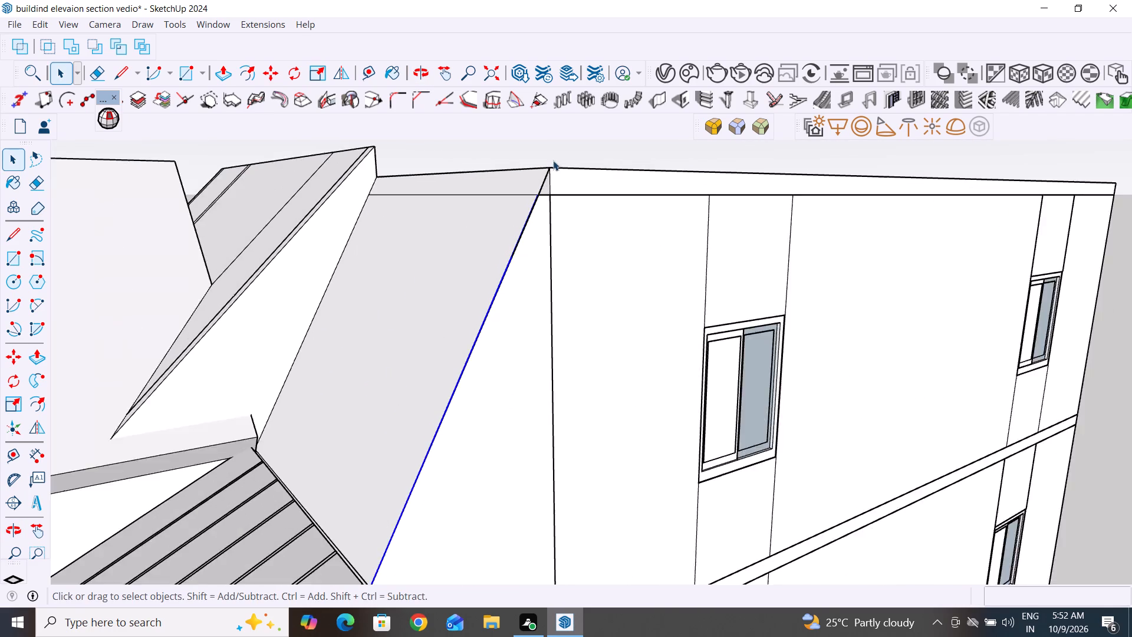
pyautogui.keyDown('ctrl'); pyautogui.click(530, 212); pyautogui.keyUp('ctrl')
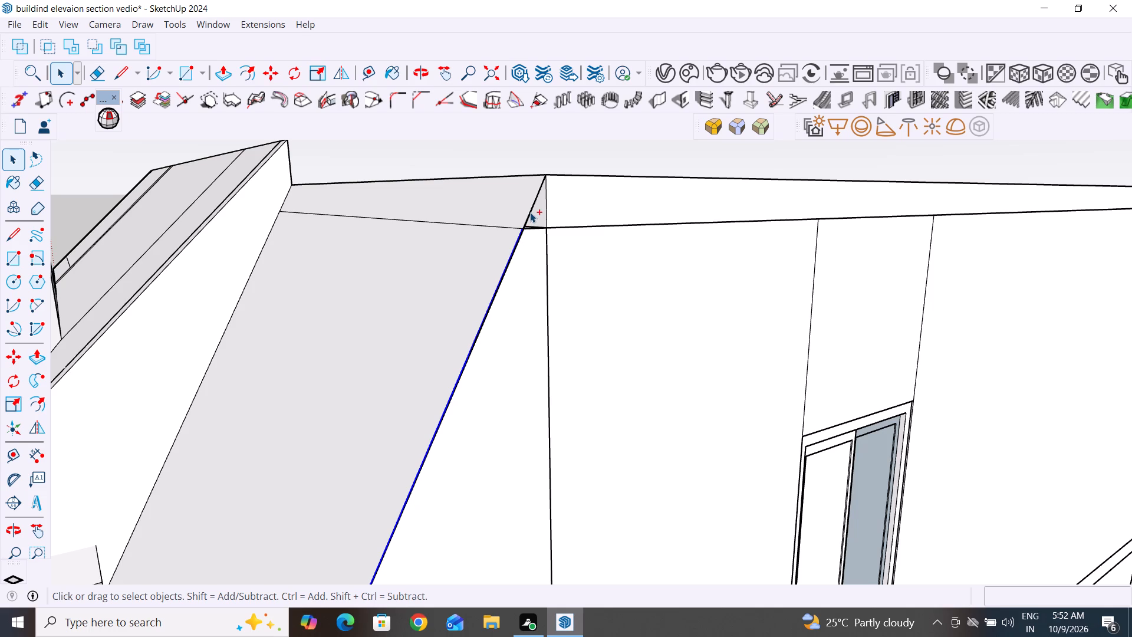
pyautogui.press('m')
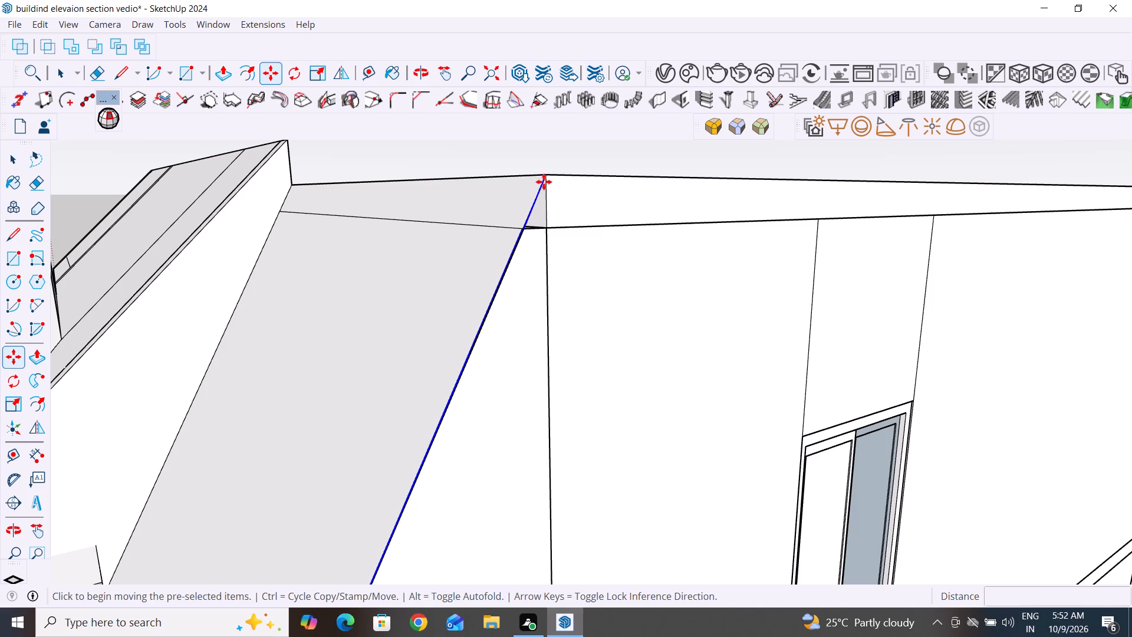
pyautogui.keyDown('ctrl'); pyautogui.click(547, 178); pyautogui.keyUp('ctrl')
pyautogui.click(292, 185)
pyautogui.write('6/')
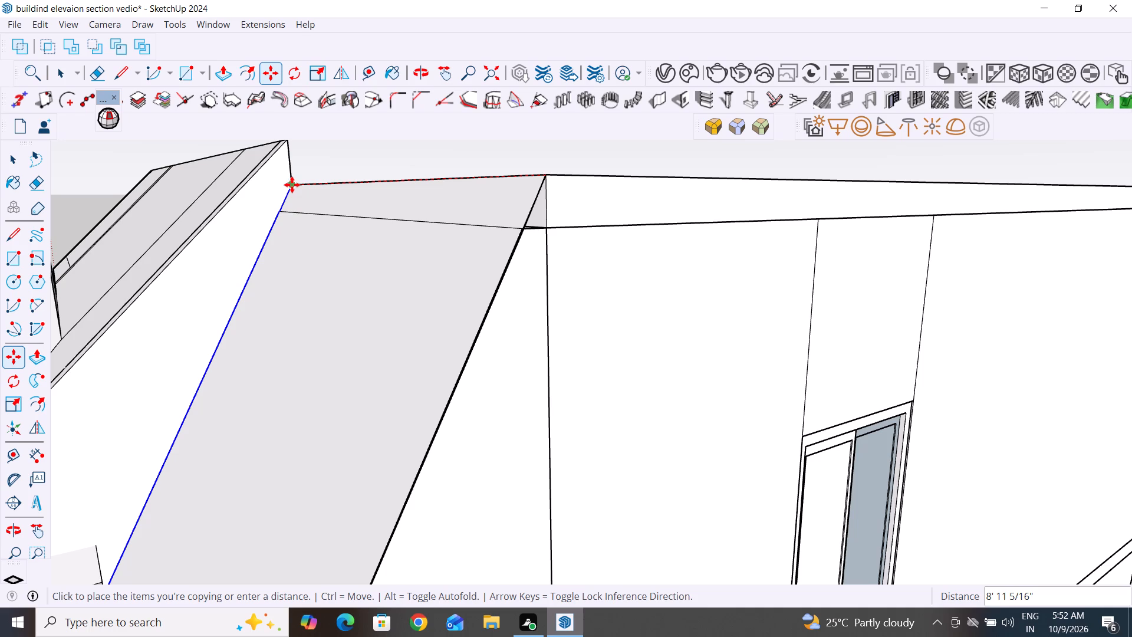
pyautogui.press('Return')
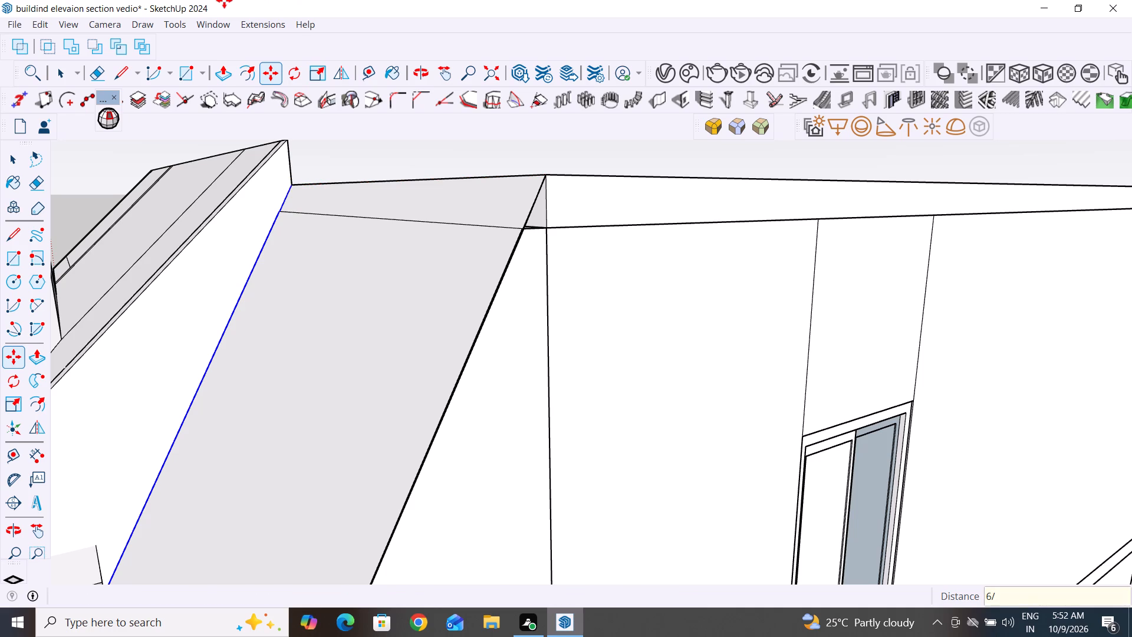
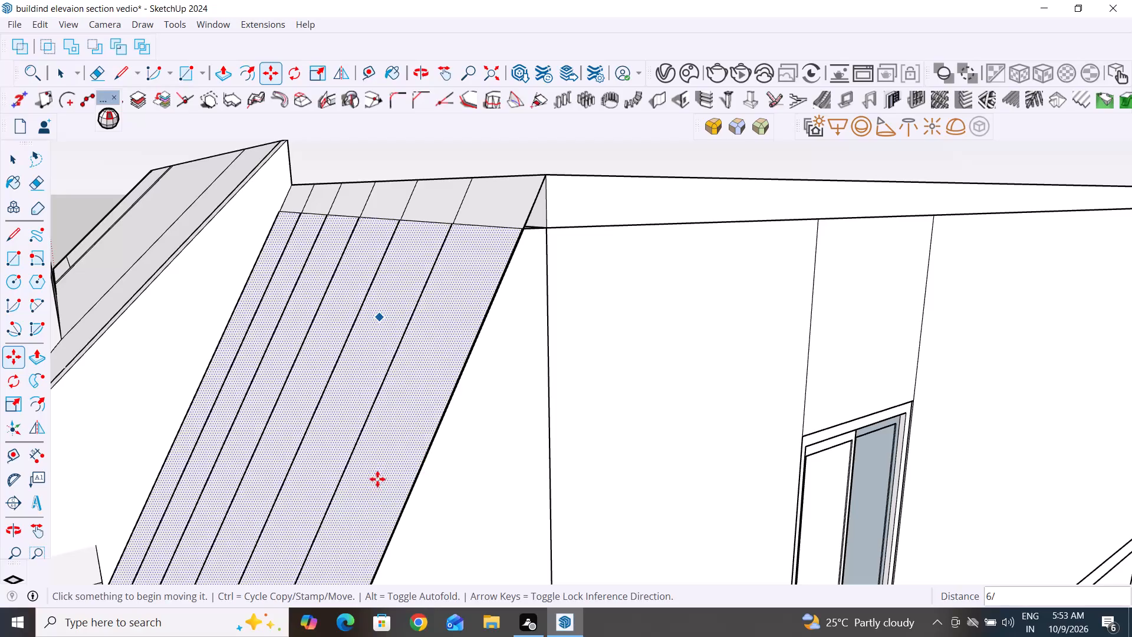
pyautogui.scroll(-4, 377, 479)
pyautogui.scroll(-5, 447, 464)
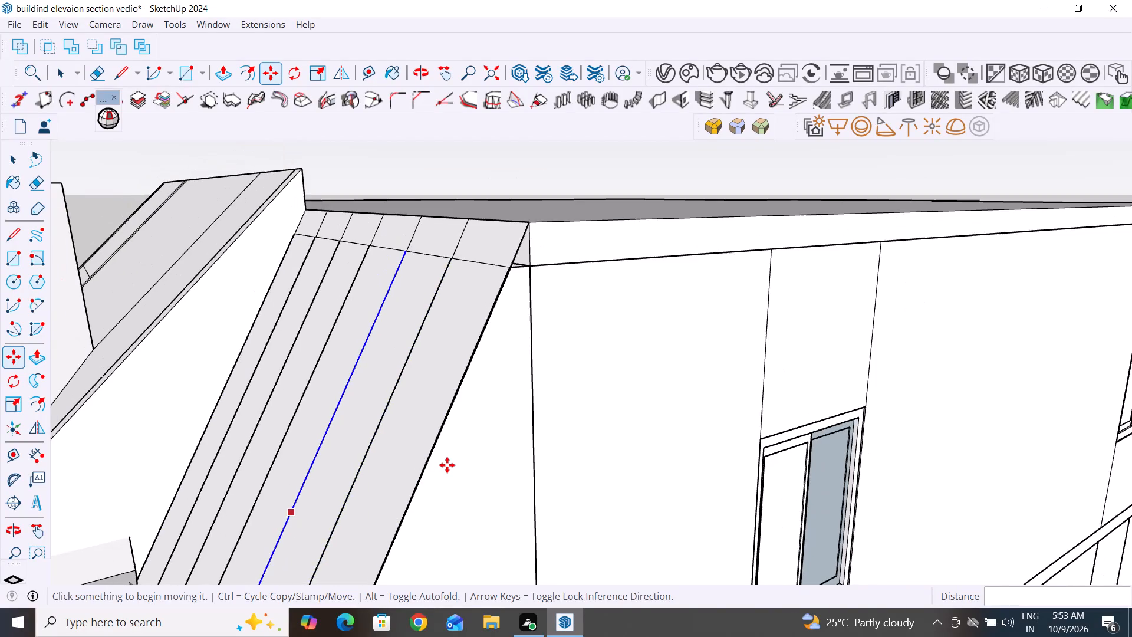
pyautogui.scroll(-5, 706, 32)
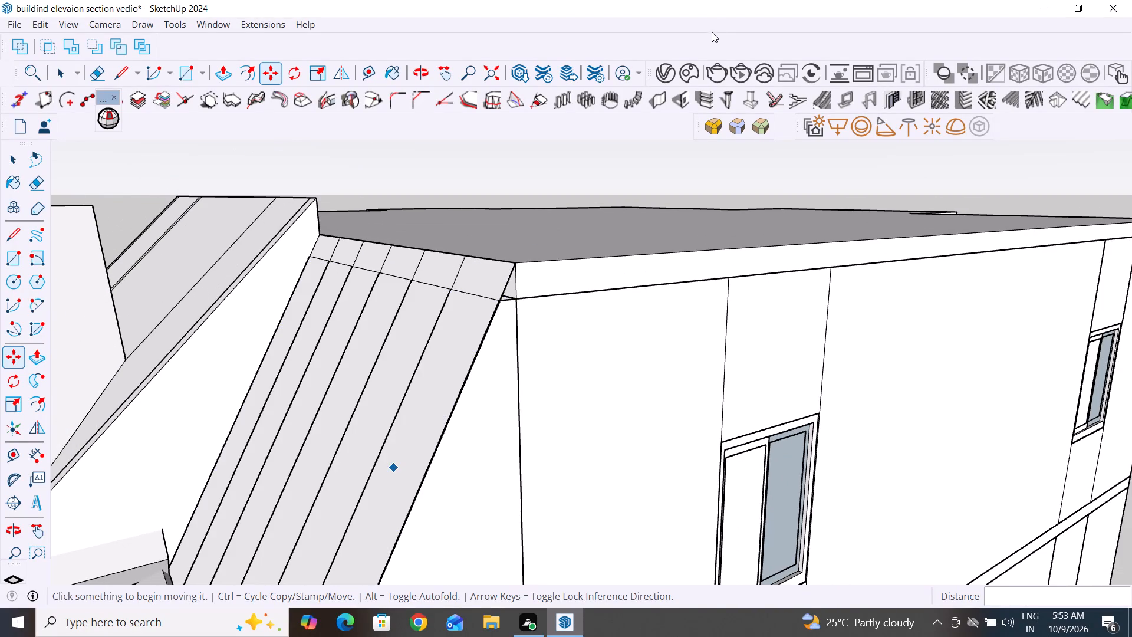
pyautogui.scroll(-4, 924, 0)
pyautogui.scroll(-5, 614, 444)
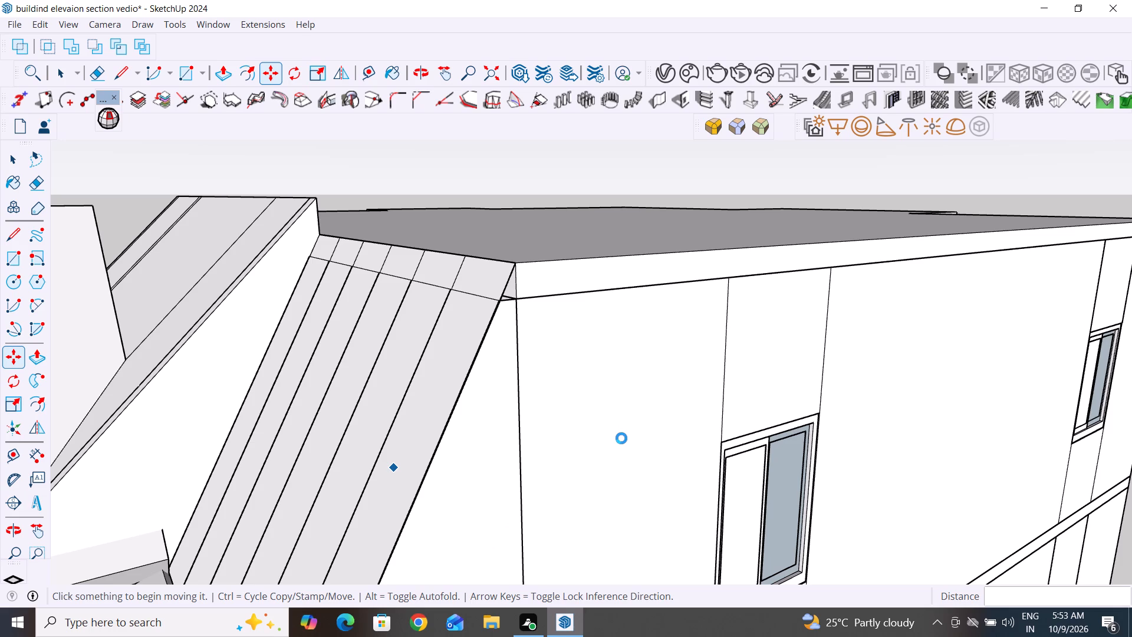
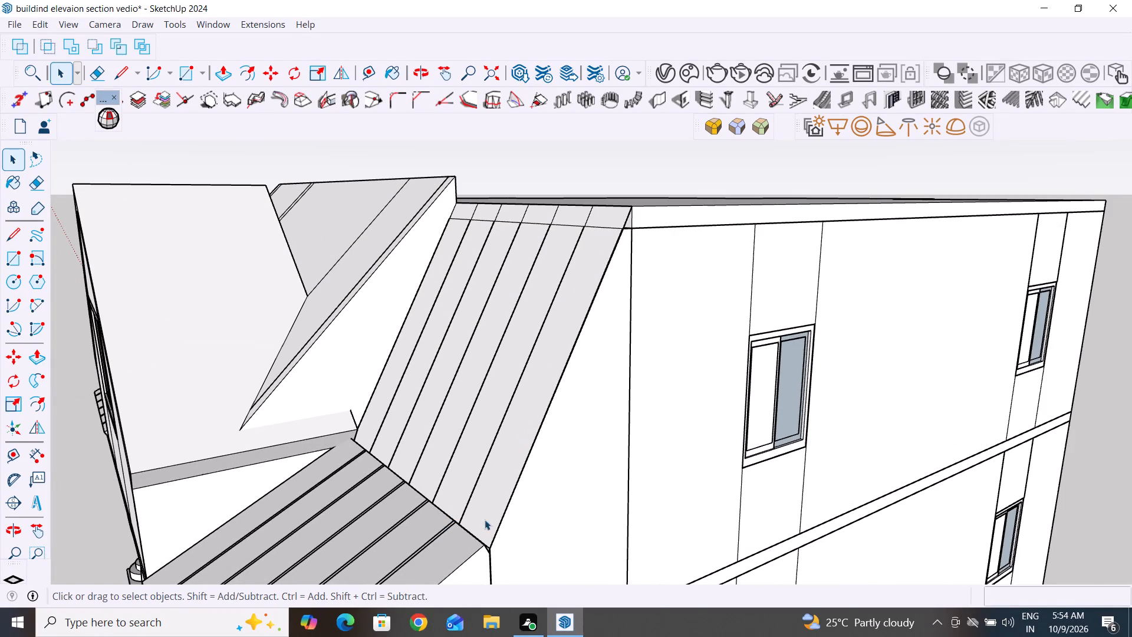
# Copy the five division lines on the sloped side roof face, including their short upper segments, about 1 3/16" sideways along the face's lower edge.
pyautogui.moveTo(475, 505); pyautogui.dragTo(674, 447, button='middle')
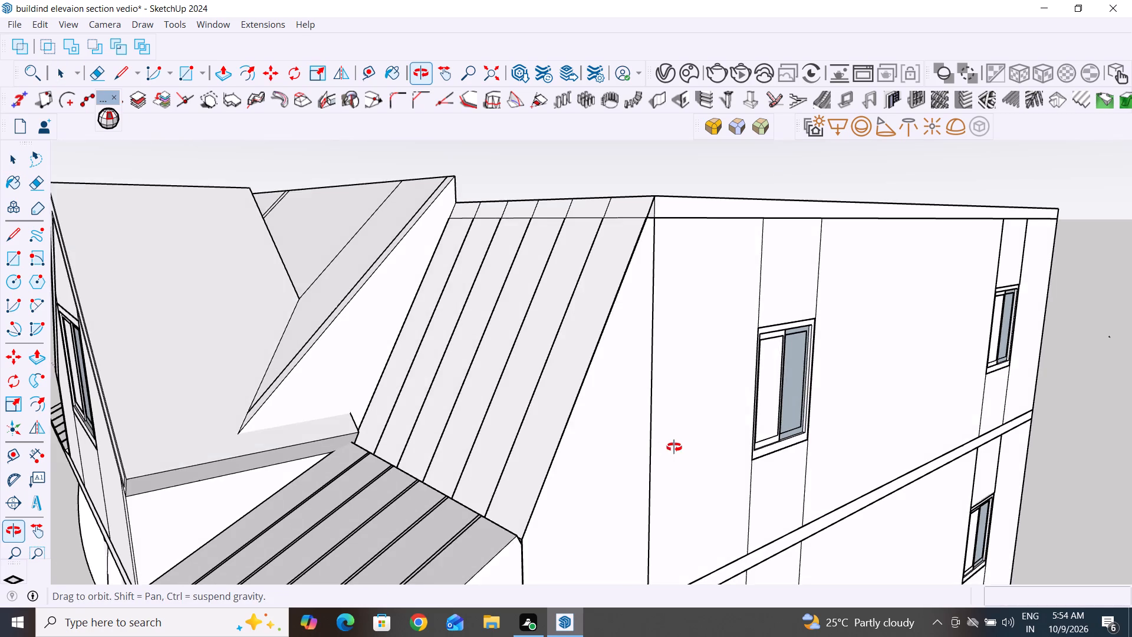
pyautogui.moveTo(674, 447); pyautogui.dragTo(725, 457, button='middle')
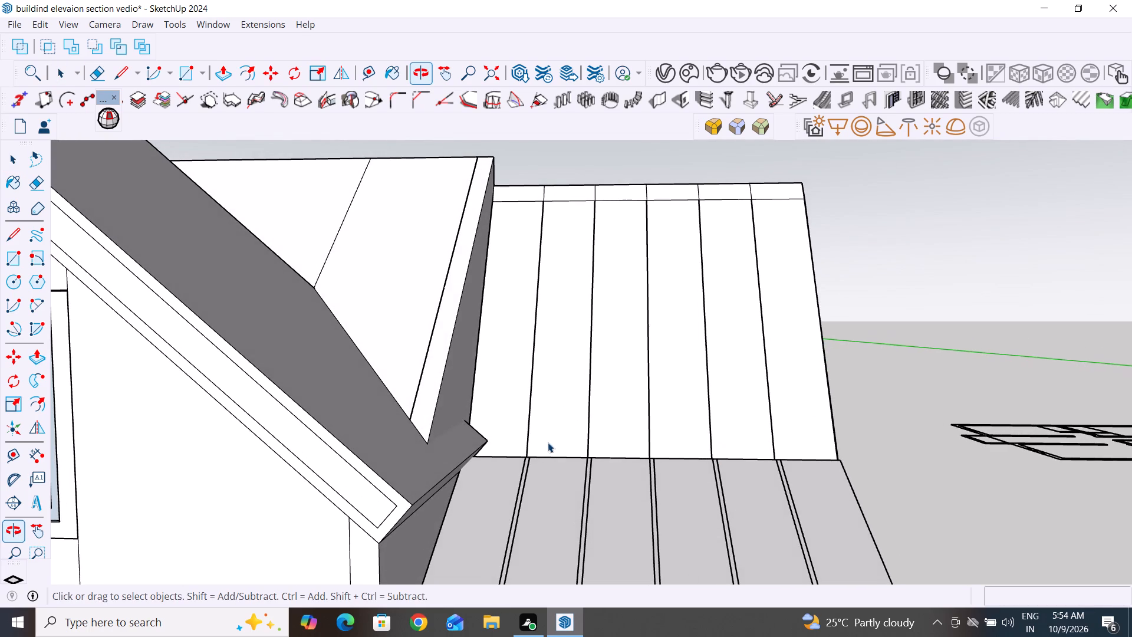
pyautogui.click(527, 434)
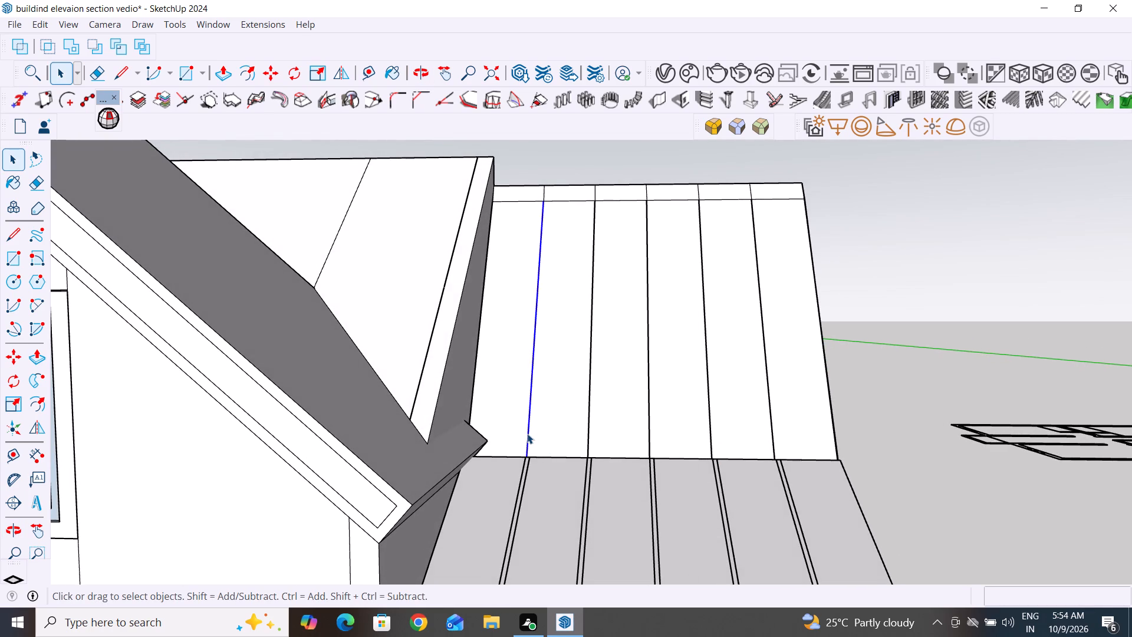
pyautogui.keyDown('ctrl'); pyautogui.click(544, 198); pyautogui.keyUp('ctrl')
pyautogui.keyDown('ctrl'); pyautogui.click(596, 195); pyautogui.keyUp('ctrl')
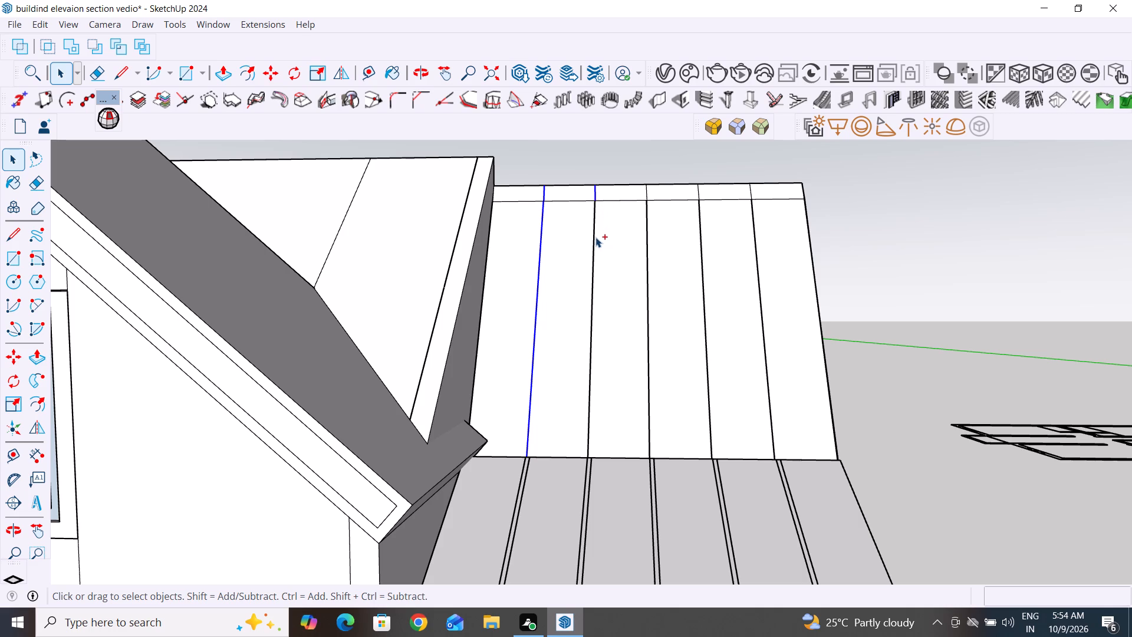
pyautogui.keyDown('ctrl'); pyautogui.click(594, 238); pyautogui.keyUp('ctrl')
pyautogui.keyDown('ctrl'); pyautogui.click(647, 260); pyautogui.keyUp('ctrl')
pyautogui.keyDown('ctrl'); pyautogui.click(647, 194); pyautogui.keyUp('ctrl')
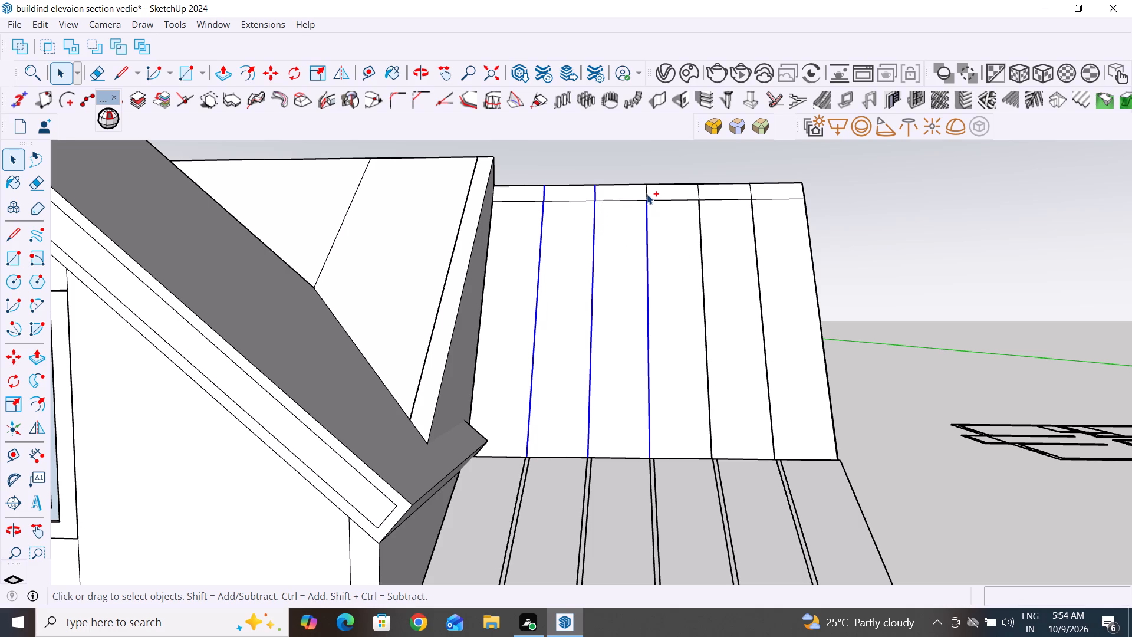
pyautogui.keyDown('ctrl'); pyautogui.click(699, 194); pyautogui.keyUp('ctrl')
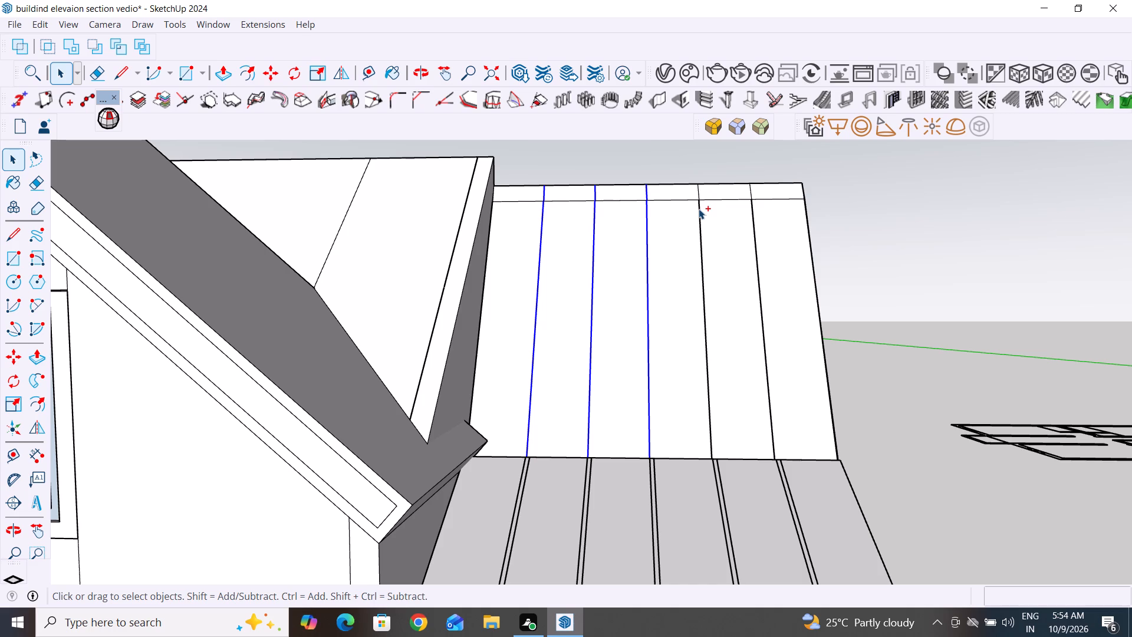
pyautogui.keyDown('ctrl'); pyautogui.click(699, 209); pyautogui.keyUp('ctrl')
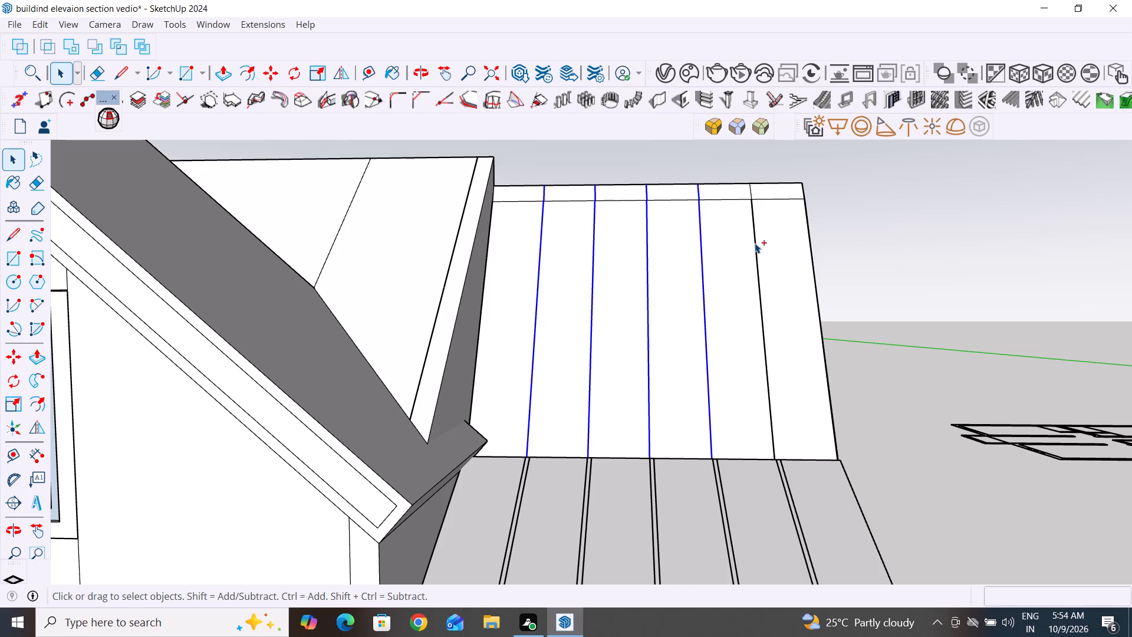
pyautogui.keyDown('ctrl'); pyautogui.click(755, 243); pyautogui.keyUp('ctrl')
pyautogui.keyDown('ctrl'); pyautogui.click(751, 191); pyautogui.keyUp('ctrl')
pyautogui.press('m')
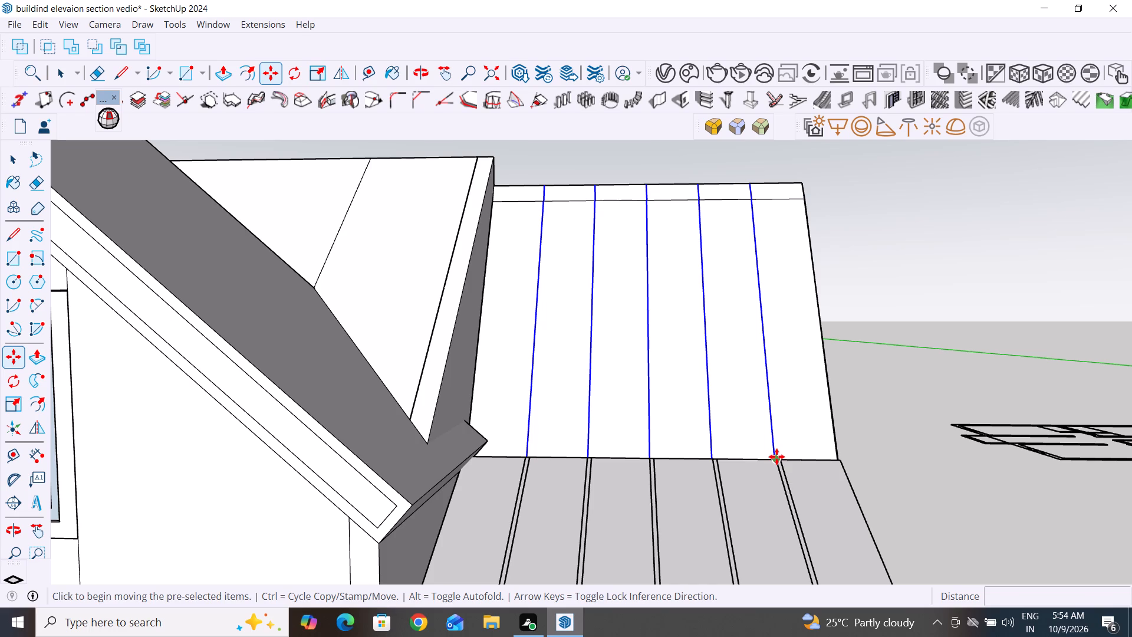
pyautogui.keyDown('ctrl'); pyautogui.click(776, 457); pyautogui.keyUp('ctrl')
pyautogui.scroll(5, 781, 457)
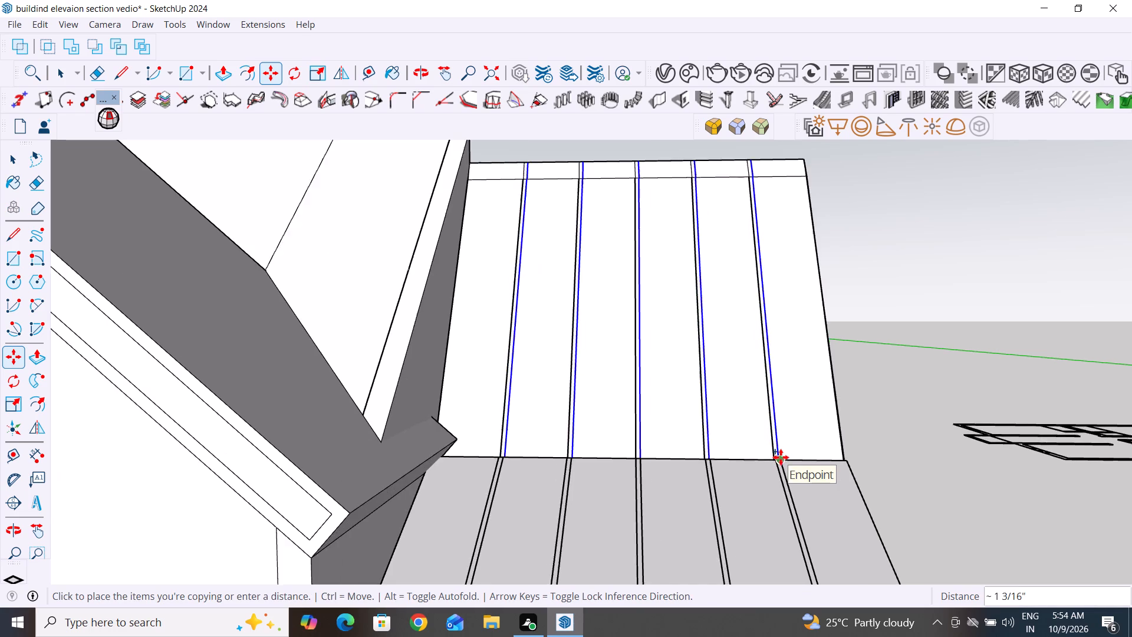
pyautogui.scroll(14, 781, 457)
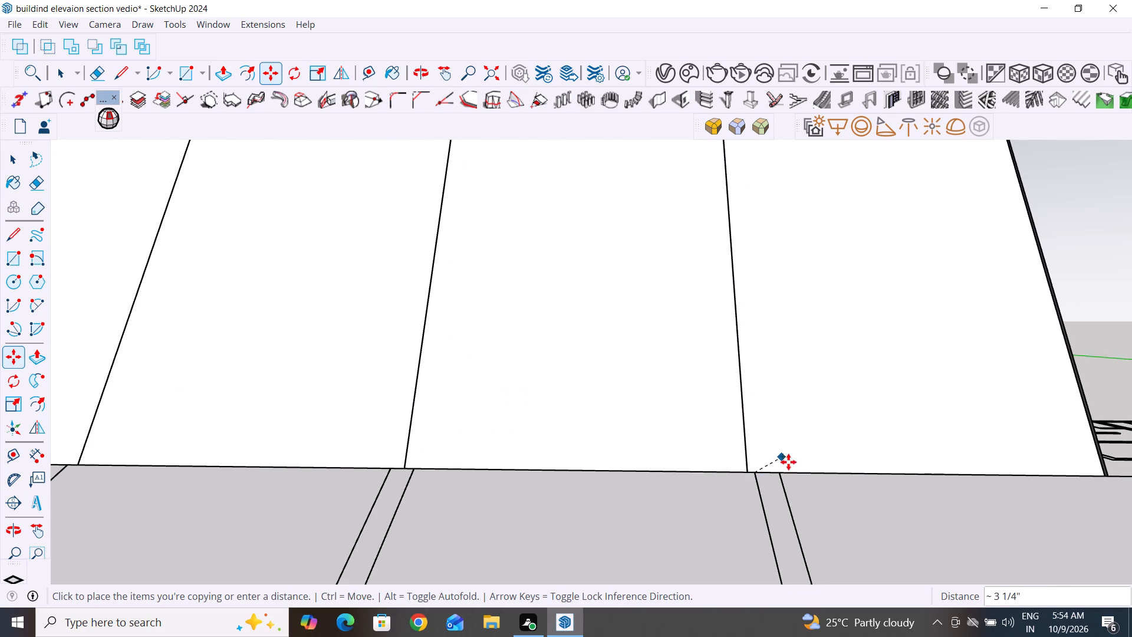
pyautogui.click(780, 474)
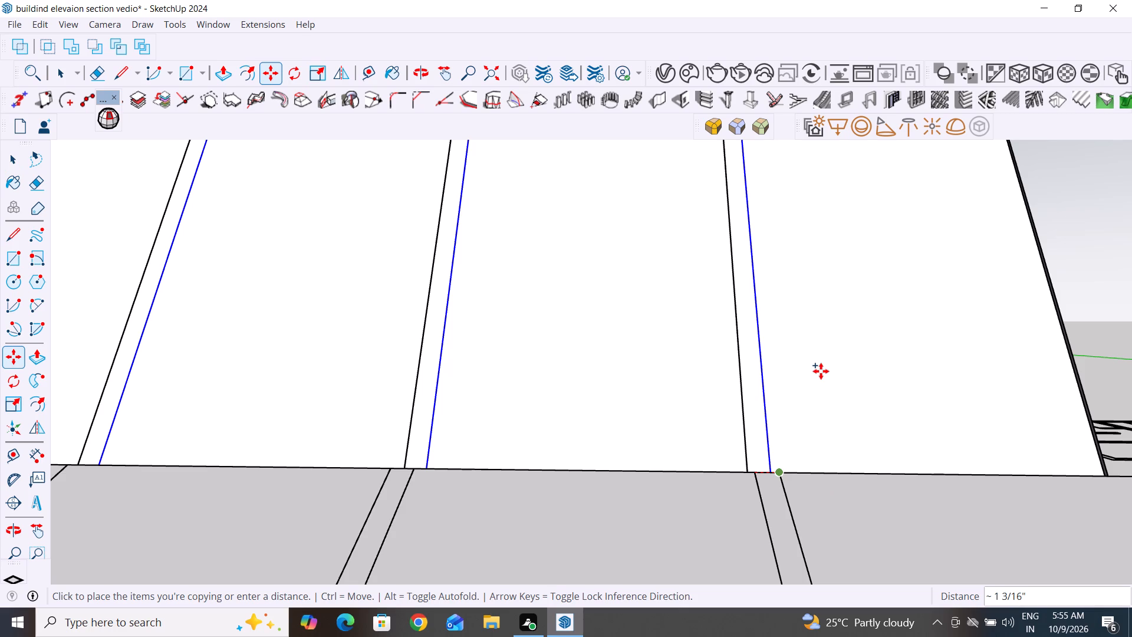
pyautogui.scroll(-20, 821, 371)
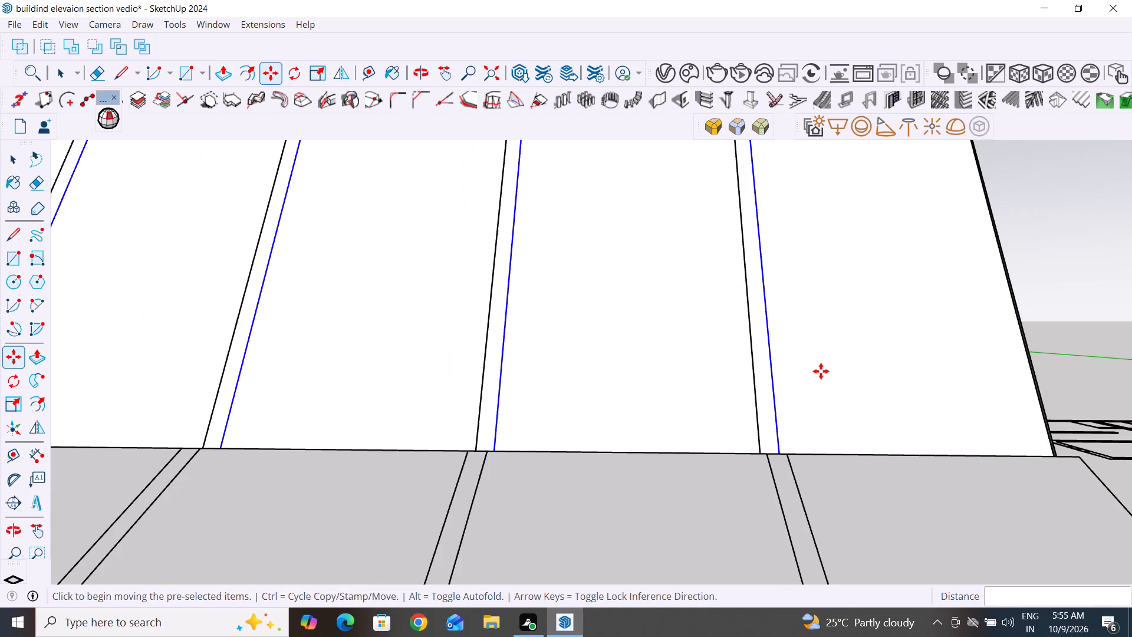
pyautogui.scroll(-8, 821, 371)
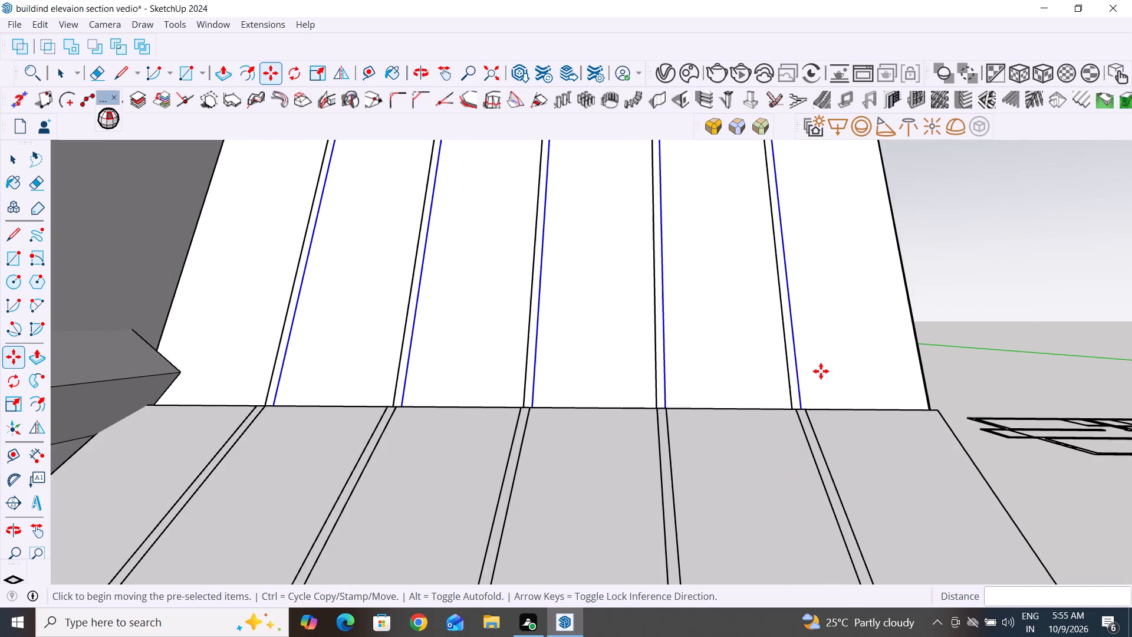
pyautogui.scroll(-8, 821, 371)
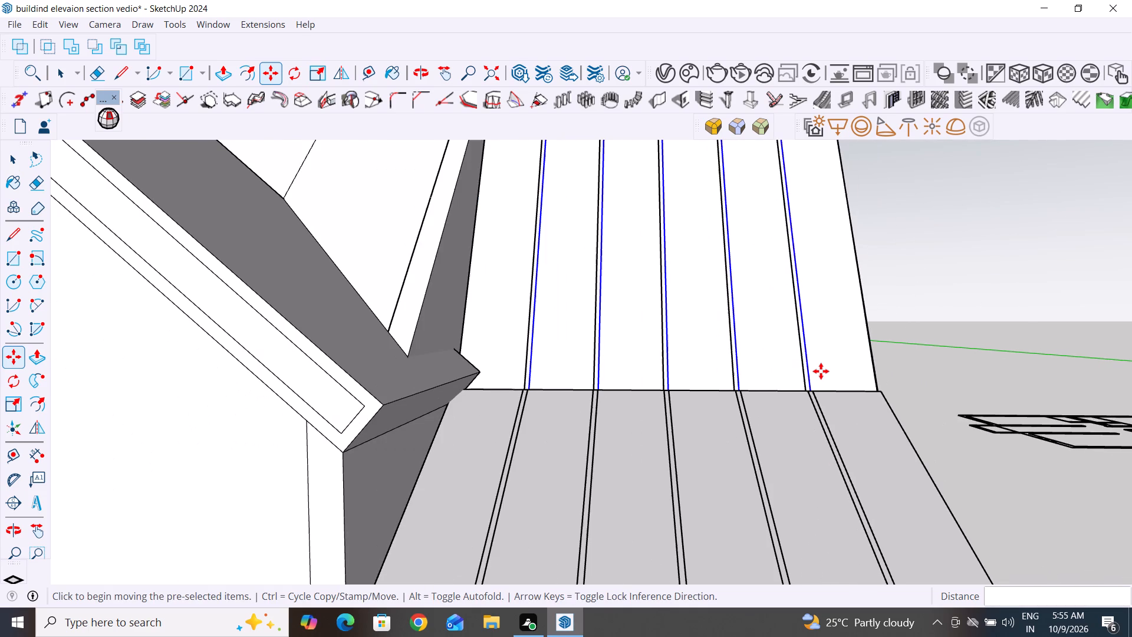
pyautogui.scroll(-9, 821, 371)
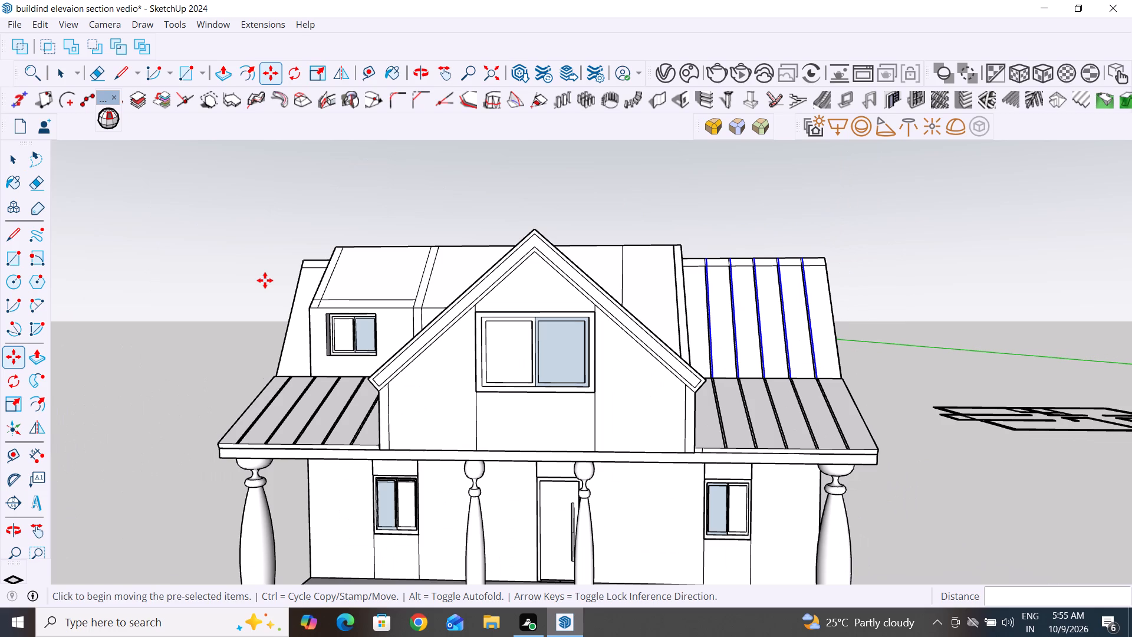
pyautogui.click(12, 159)
pyautogui.click(121, 202)
# Draw a line about 4' 8" from the gable ridge's rear endpoint to the roof's top edge, continuing about 10' 4 1/2" along it to the corner.
pyautogui.moveTo(917, 390); pyautogui.dragTo(870, 448, button='middle')
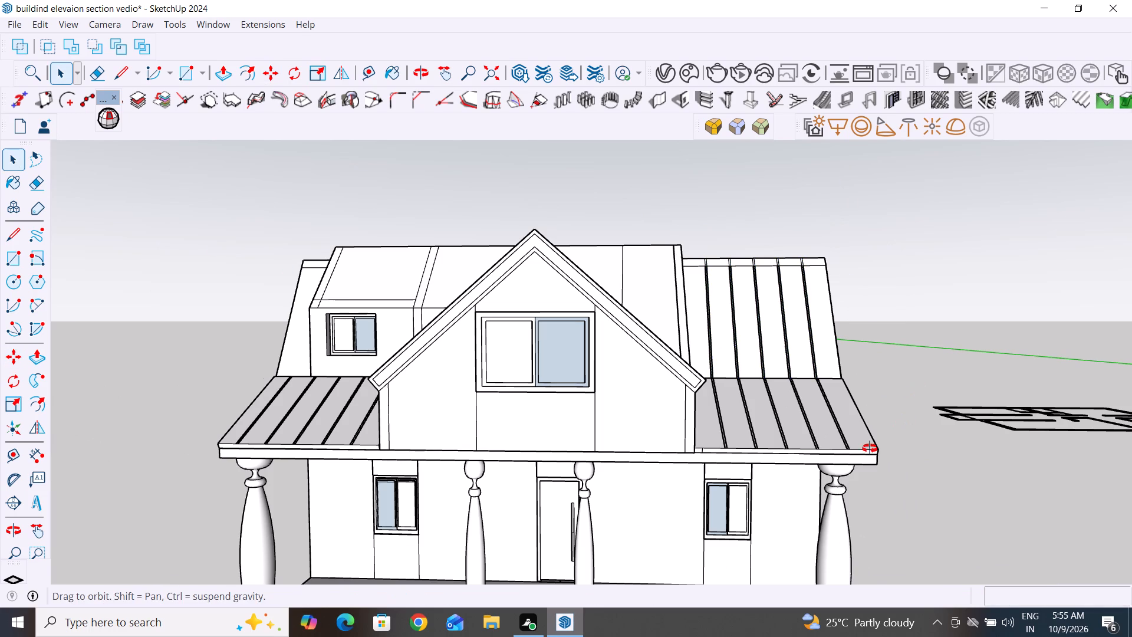
pyautogui.moveTo(870, 448); pyautogui.dragTo(782, 420, button='middle')
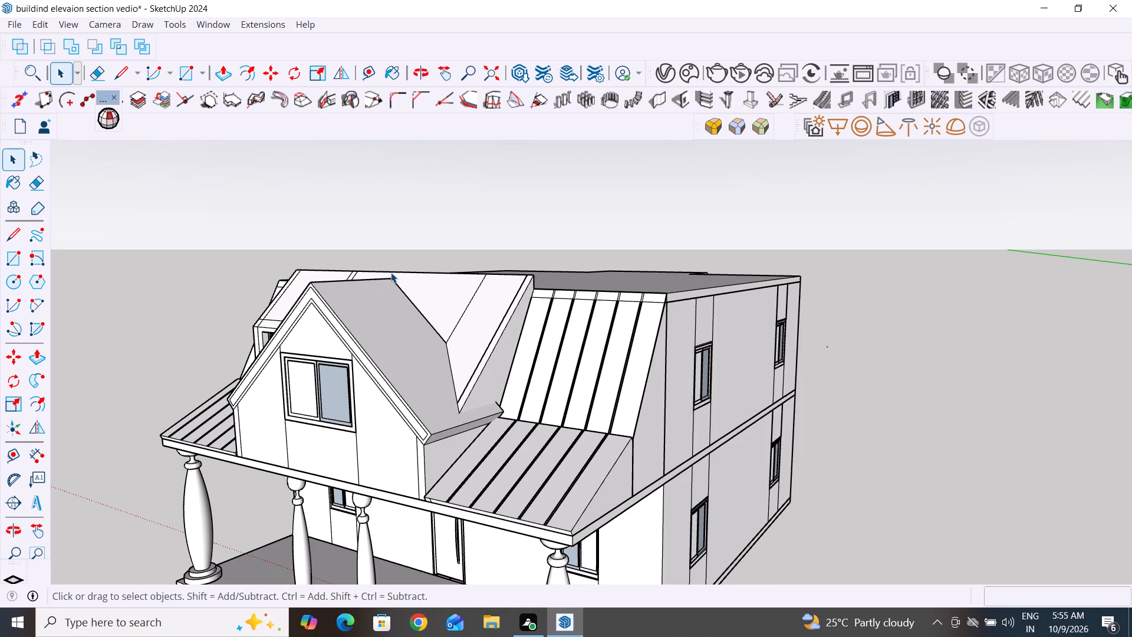
pyautogui.click(18, 234)
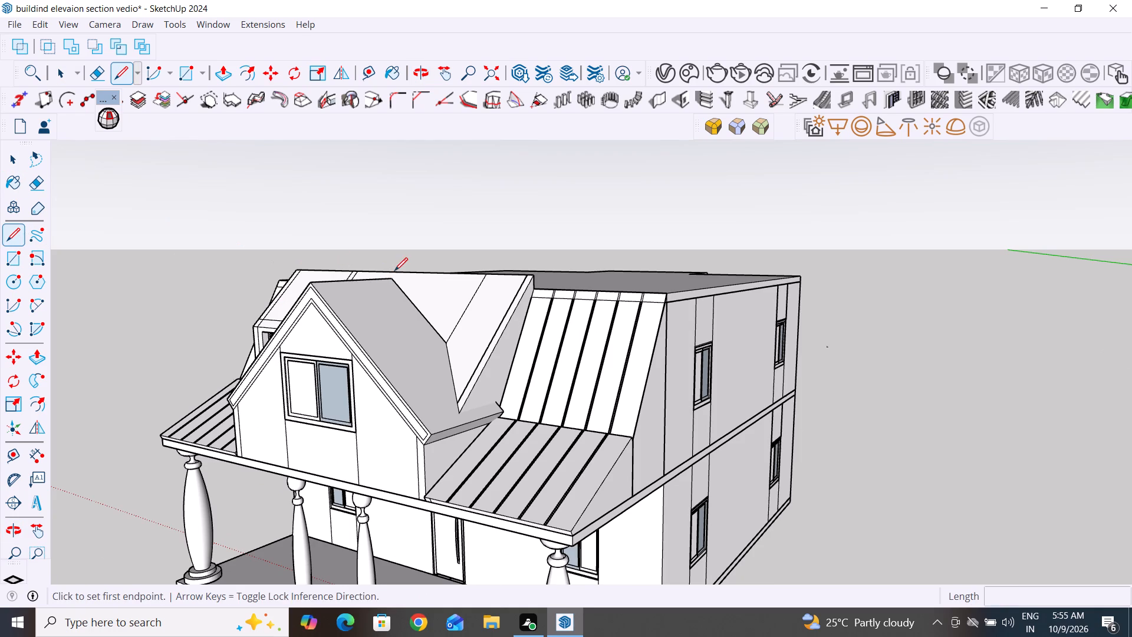
pyautogui.click(391, 277)
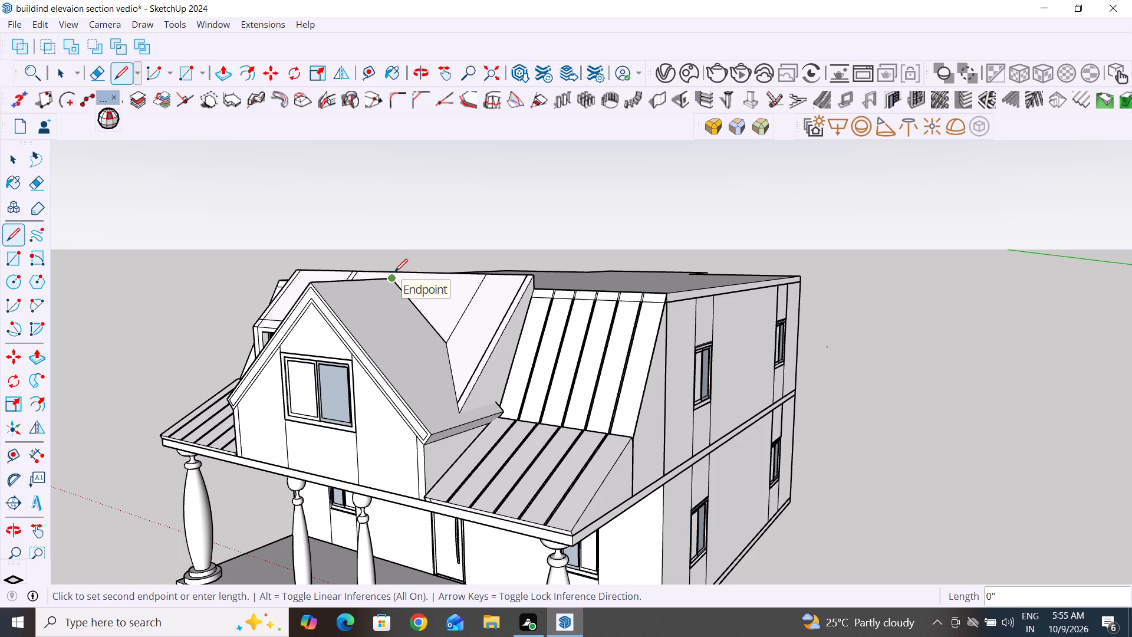
pyautogui.scroll(6, 394, 272)
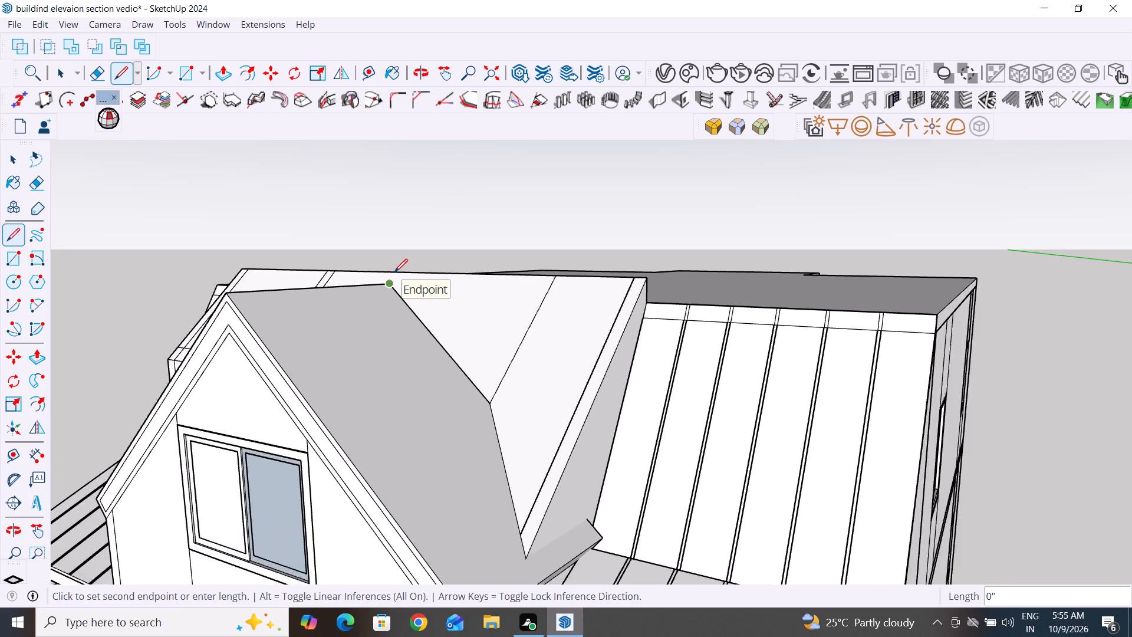
pyautogui.scroll(1, 394, 272)
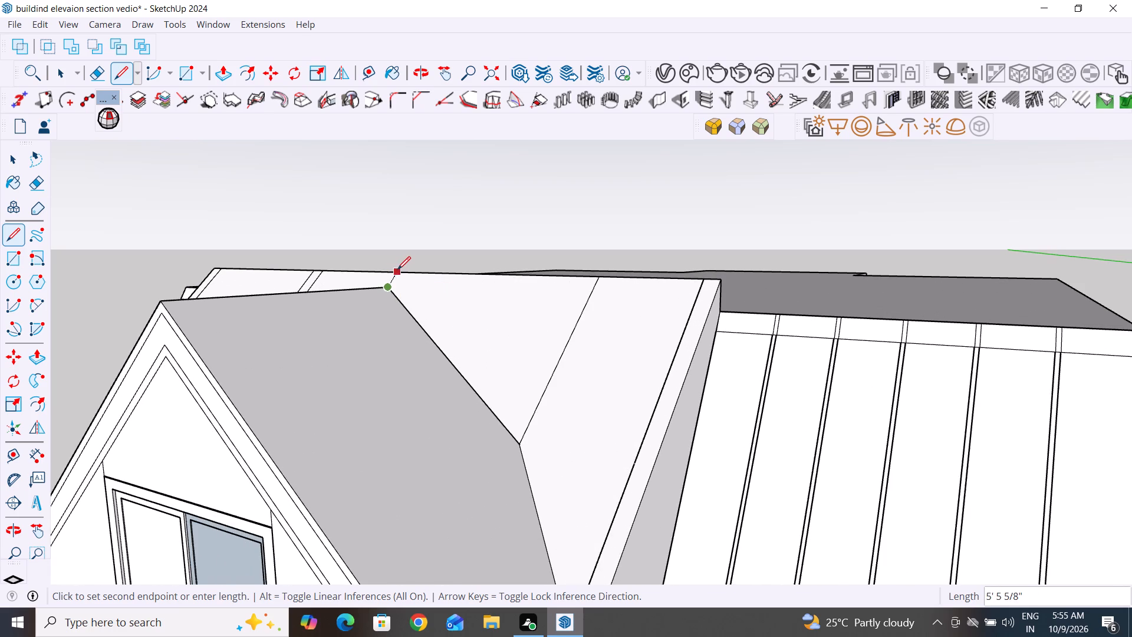
pyautogui.scroll(6, 398, 270)
pyautogui.scroll(-2, 398, 275)
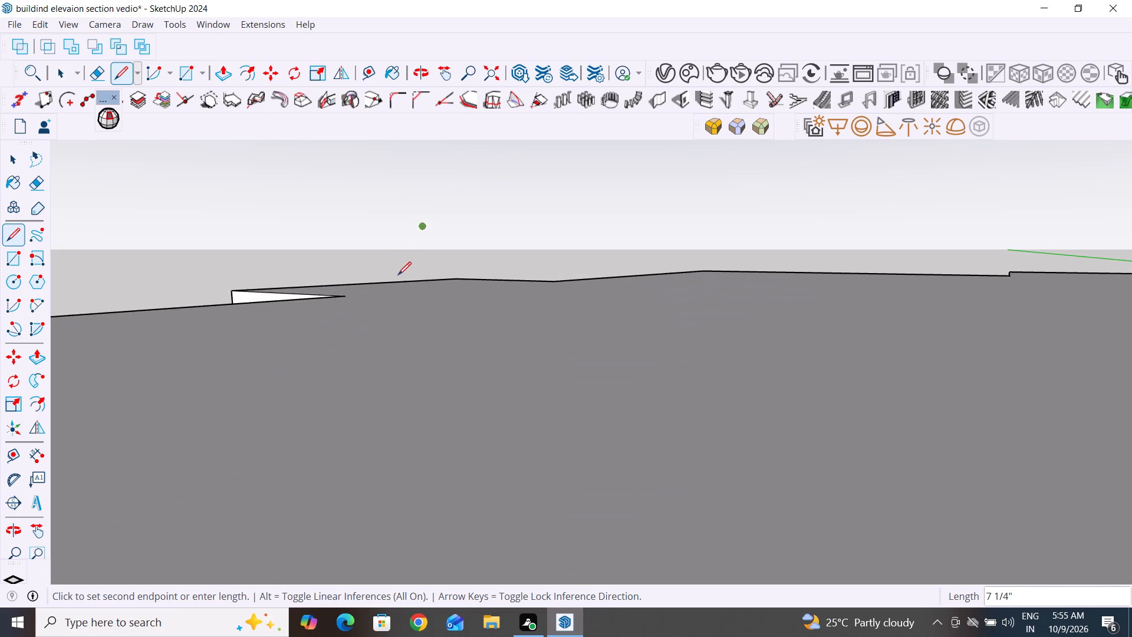
pyautogui.scroll(-1, 398, 275)
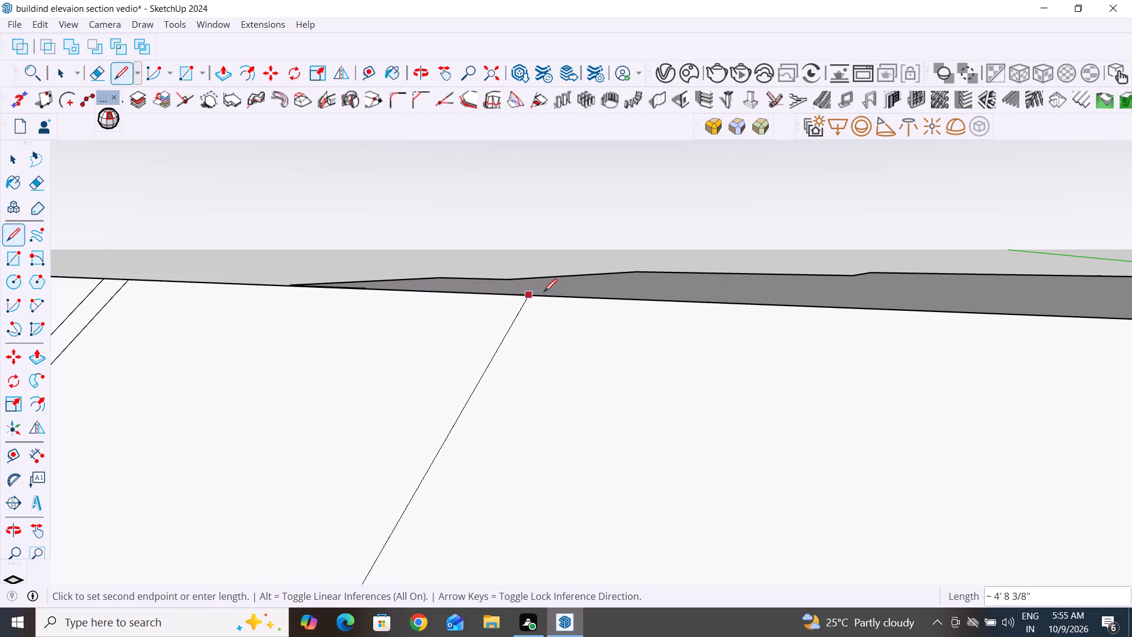
pyautogui.scroll(-6, 544, 292)
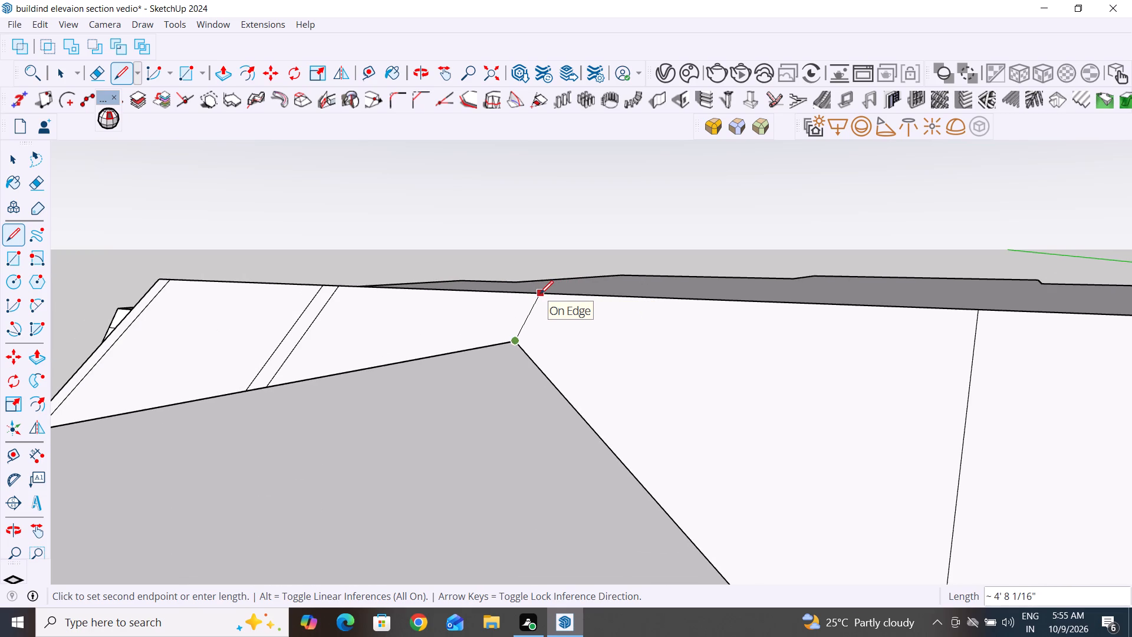
pyautogui.click(540, 293)
pyautogui.scroll(-4, 570, 296)
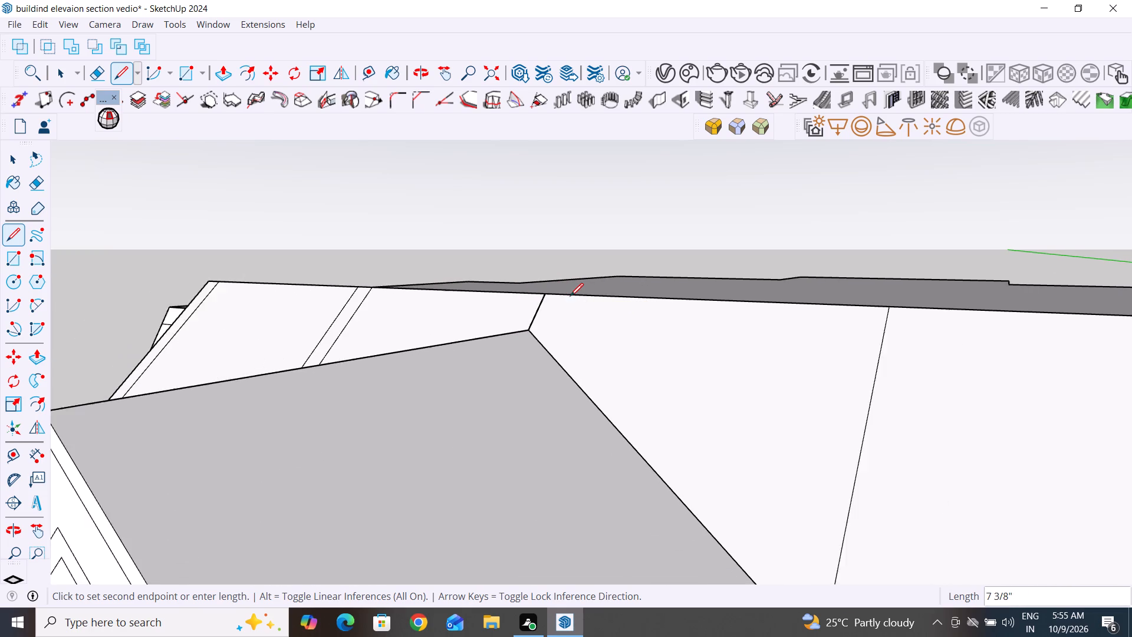
pyautogui.click(1096, 318)
# Delete the connecting line between the front gable ridge's rear endpoint and the main roof's top edge.
pyautogui.scroll(-6, 1096, 318)
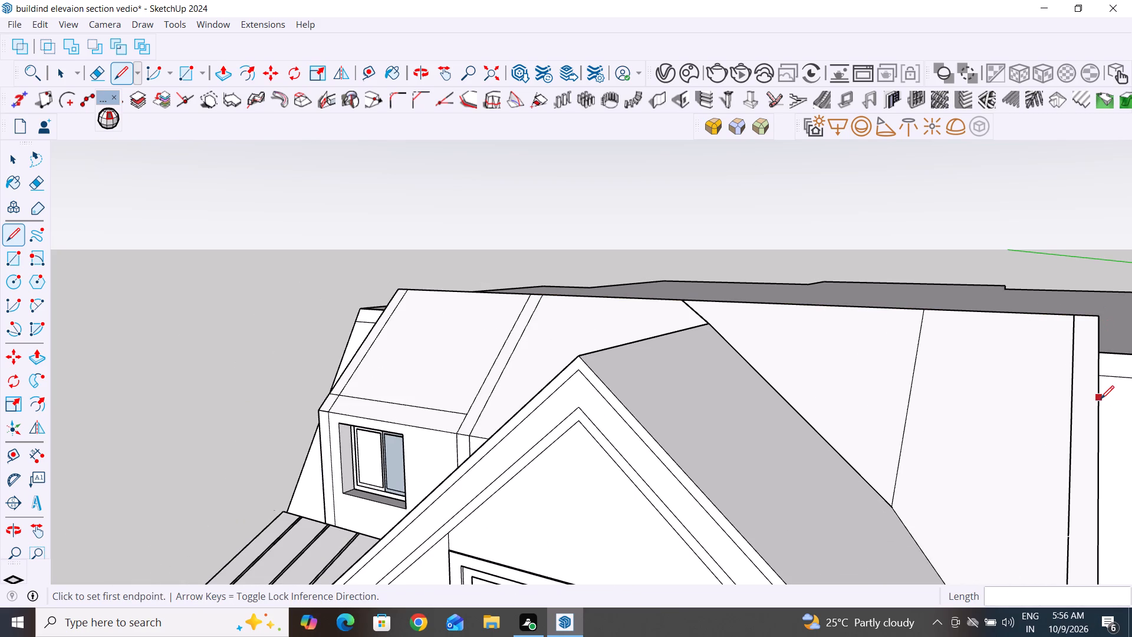
pyautogui.scroll(-14, 1101, 399)
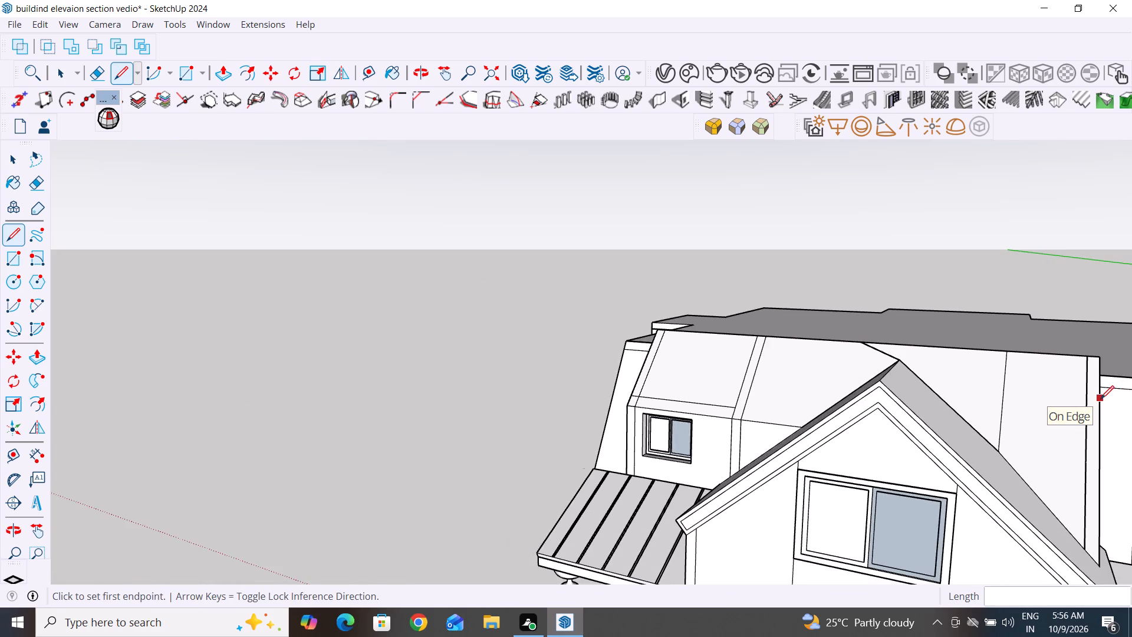
pyautogui.moveTo(1116, 458); pyautogui.dragTo(825, 492, button='middle')
pyautogui.middleClick(825, 492)
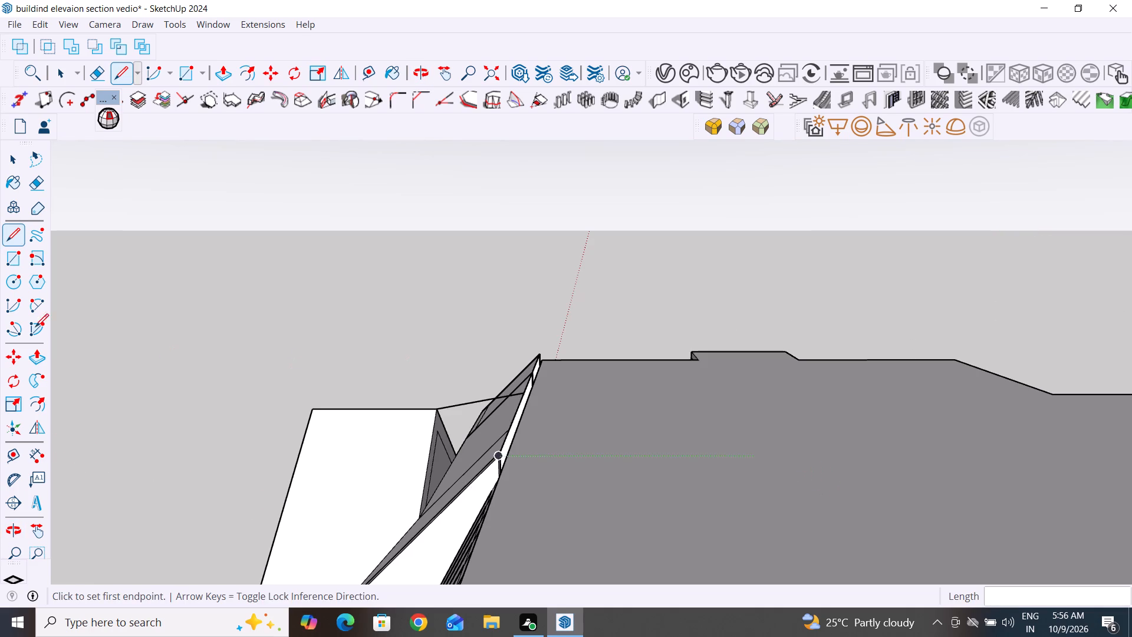
pyautogui.click(11, 157)
pyautogui.click(451, 405)
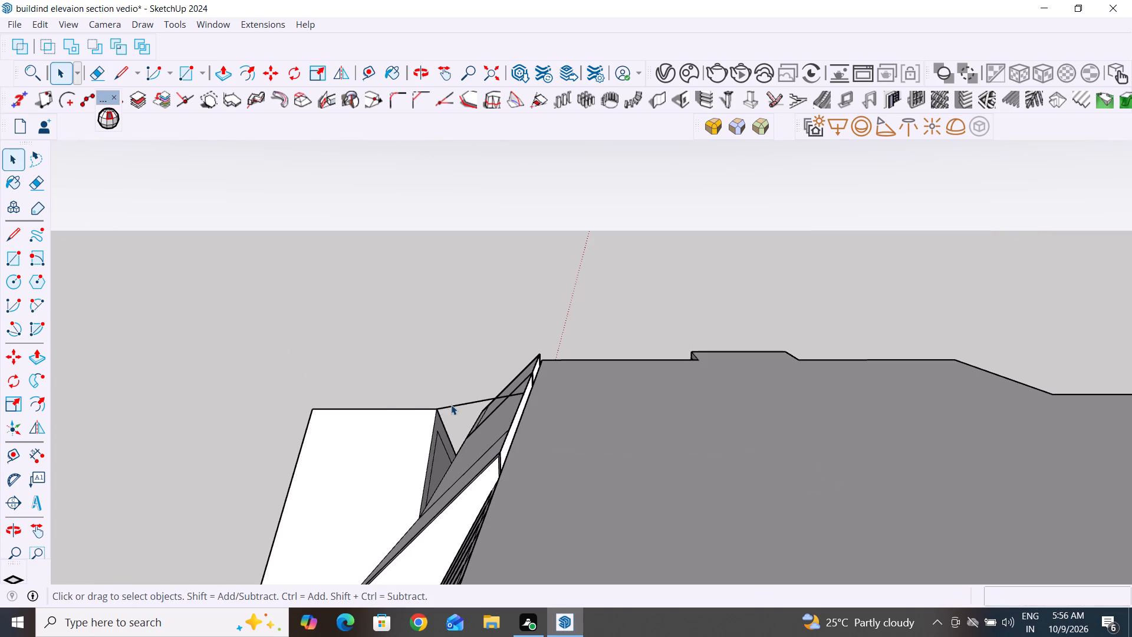
pyautogui.click(458, 406)
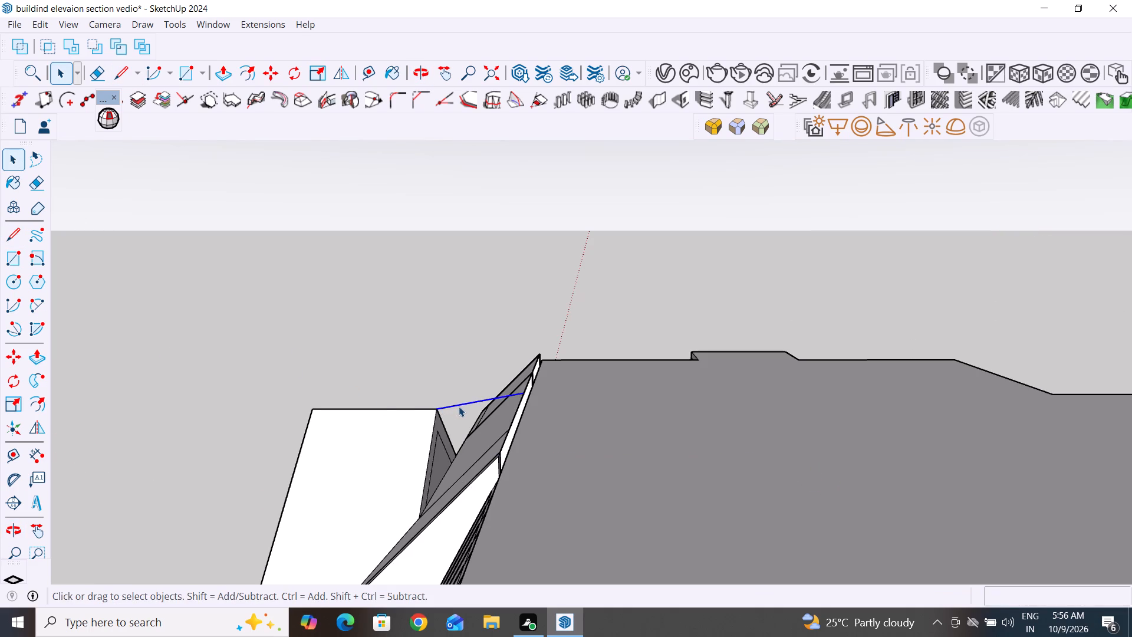
pyautogui.press('Delete')
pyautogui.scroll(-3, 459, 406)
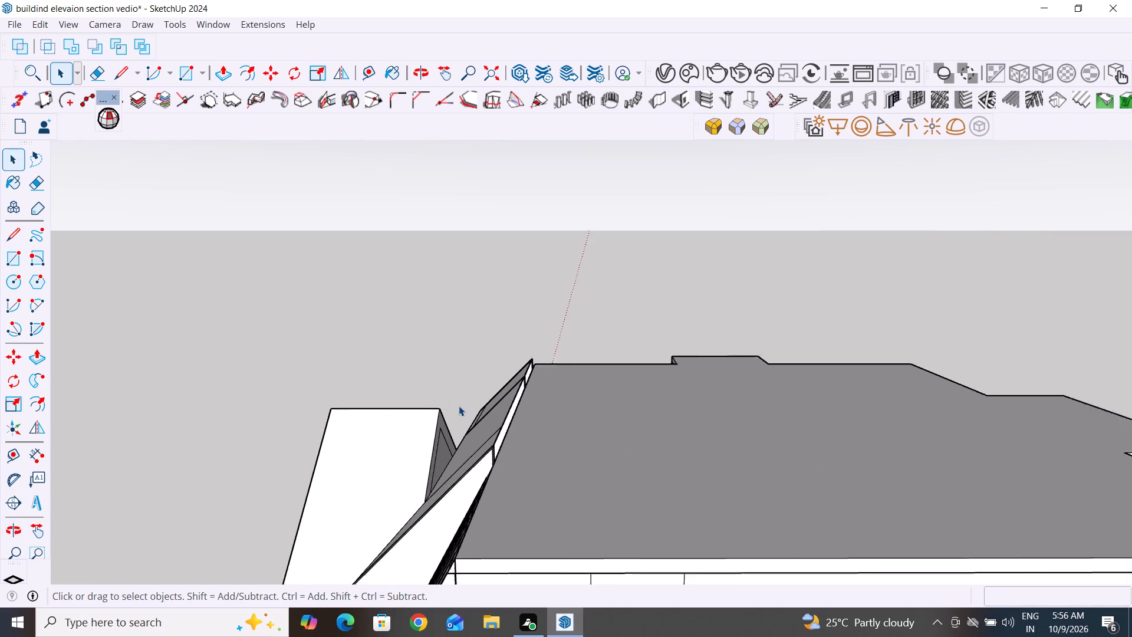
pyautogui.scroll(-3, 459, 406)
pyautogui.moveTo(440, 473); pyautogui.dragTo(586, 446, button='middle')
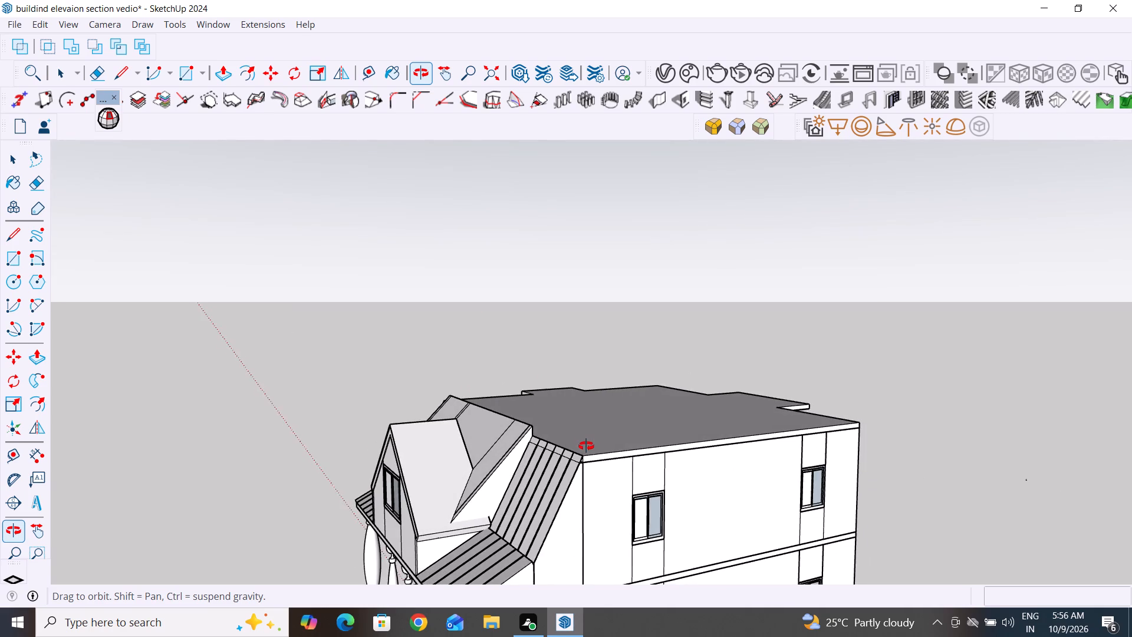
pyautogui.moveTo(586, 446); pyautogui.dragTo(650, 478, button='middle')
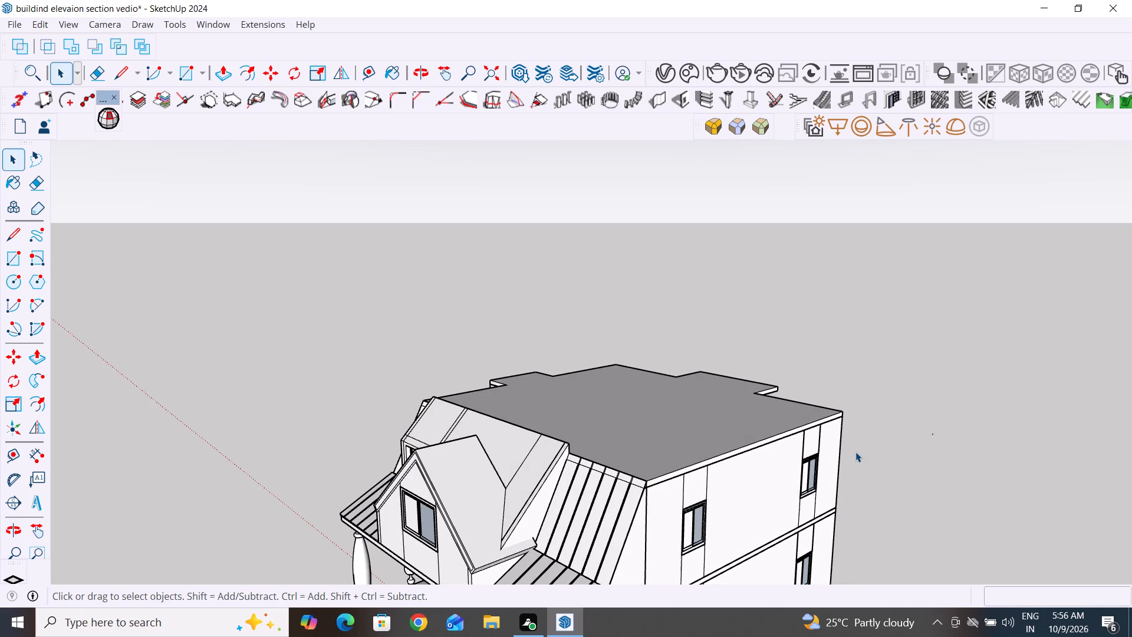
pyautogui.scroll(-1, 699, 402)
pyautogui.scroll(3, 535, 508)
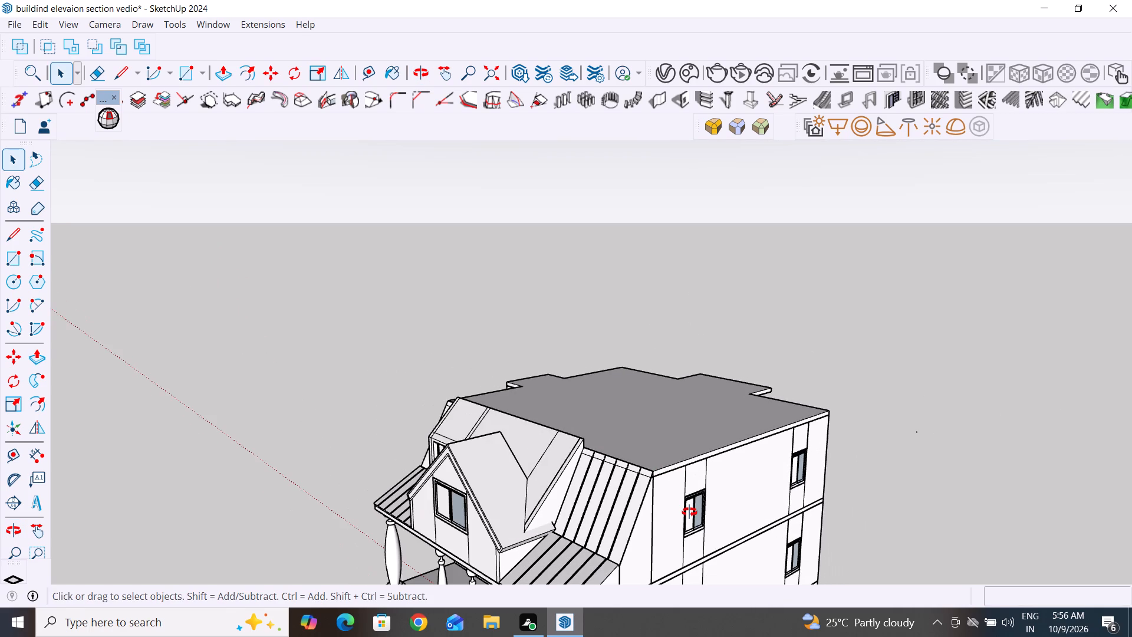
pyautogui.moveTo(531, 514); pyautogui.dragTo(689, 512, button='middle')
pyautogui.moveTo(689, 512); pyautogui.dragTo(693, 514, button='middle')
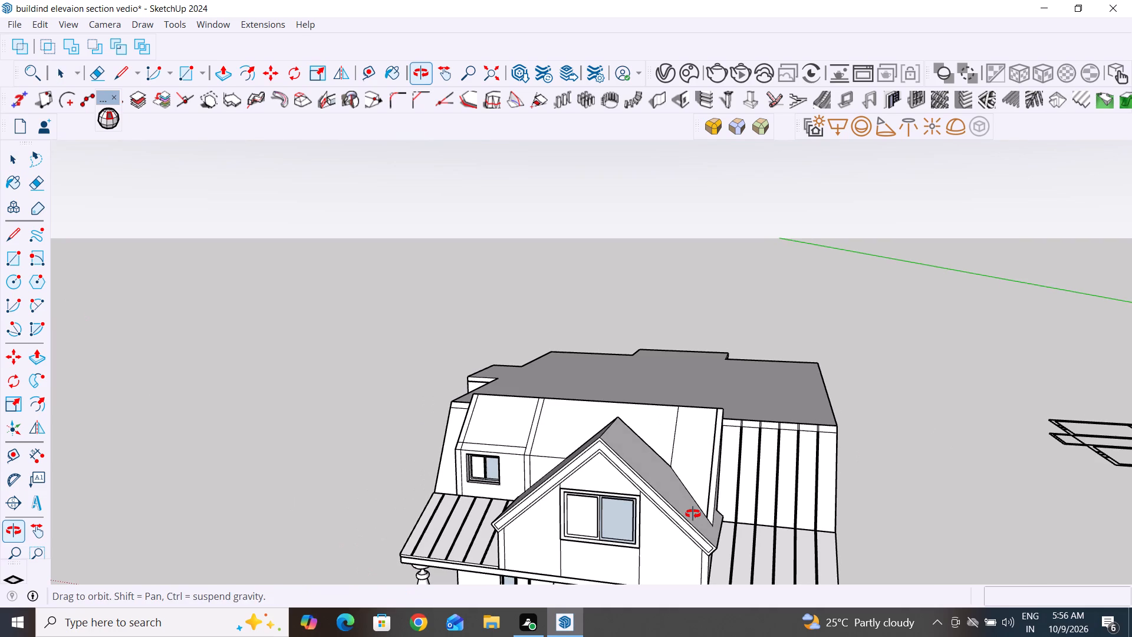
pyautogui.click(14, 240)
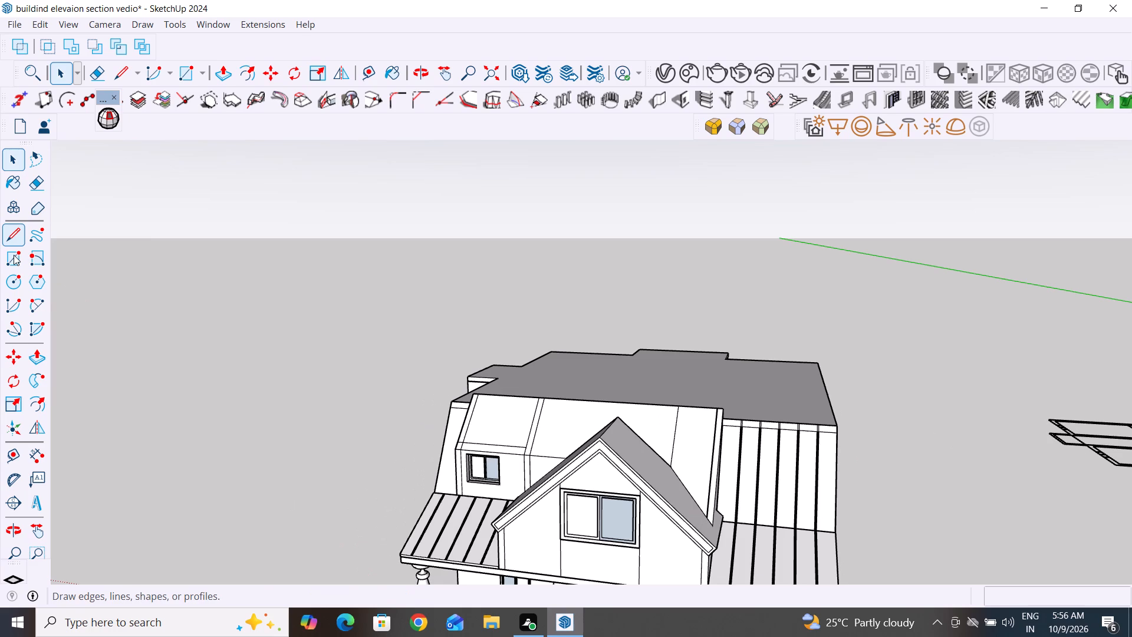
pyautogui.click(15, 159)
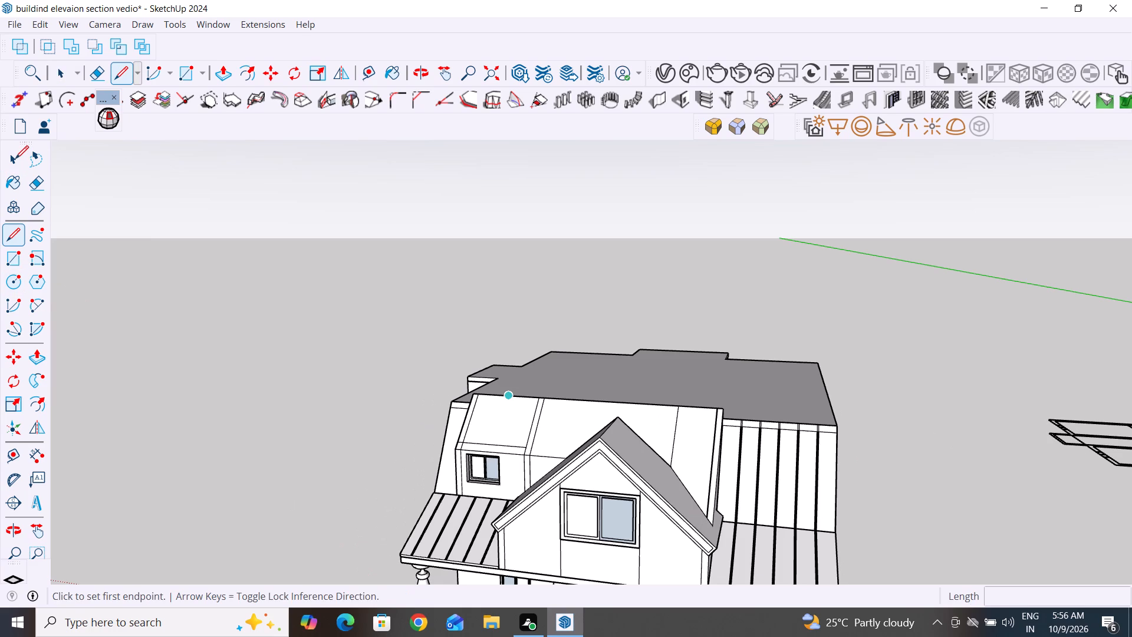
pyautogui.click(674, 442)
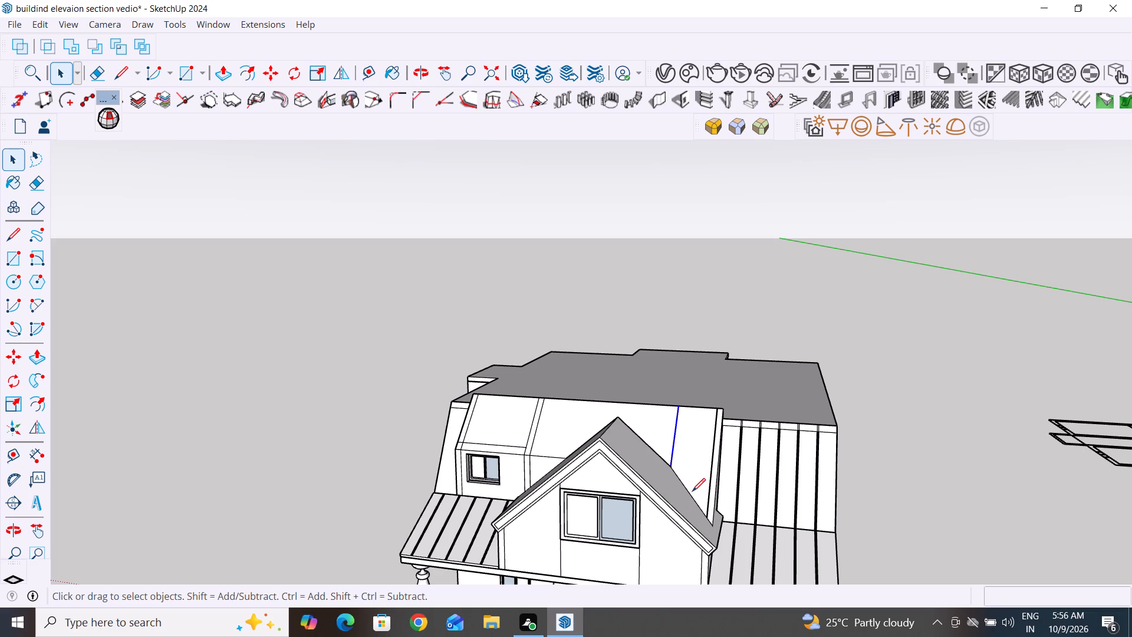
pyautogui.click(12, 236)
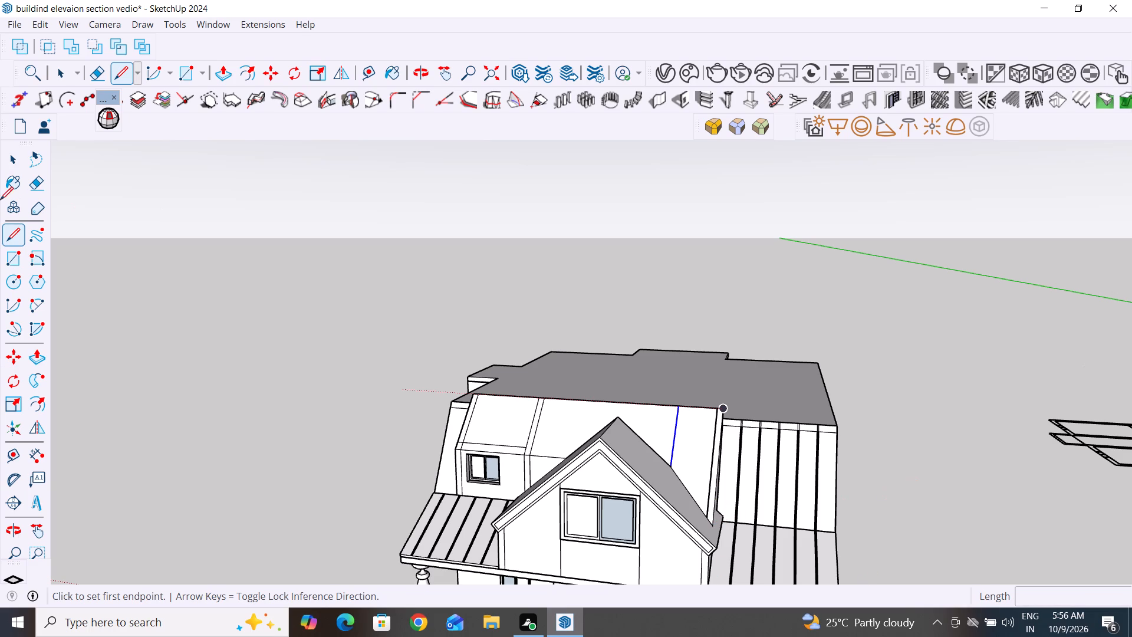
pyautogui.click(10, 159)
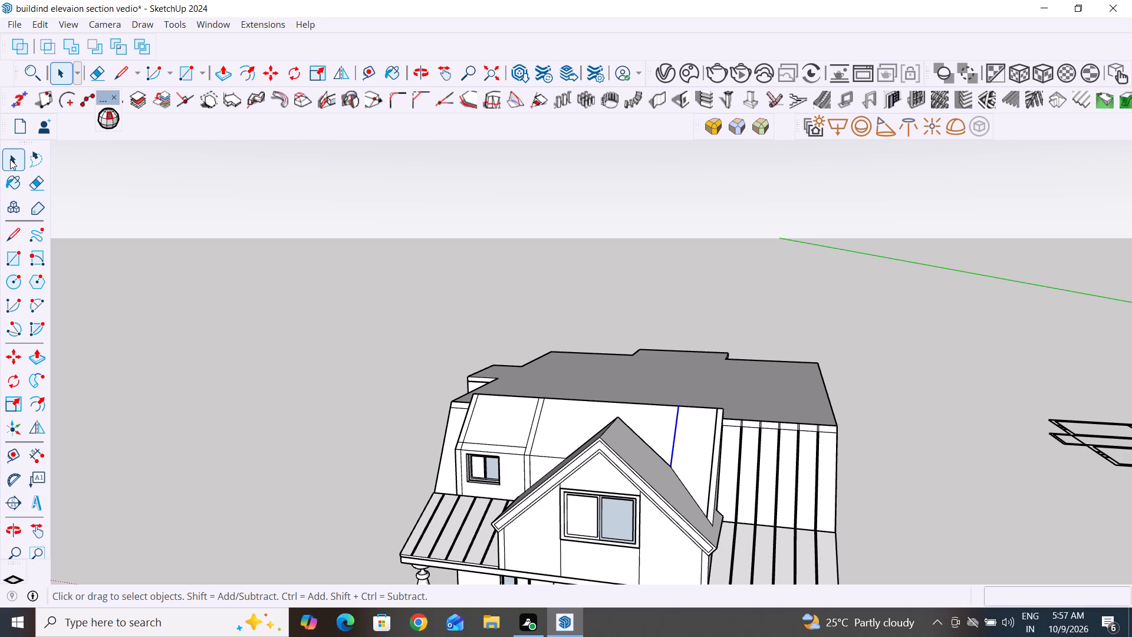
# Trace the roof panel beyond the division line with lines about 5' 10 3/16" along the gable valley and 3' 8 1/16" along the top edge.
pyautogui.scroll(-3, 333, 270)
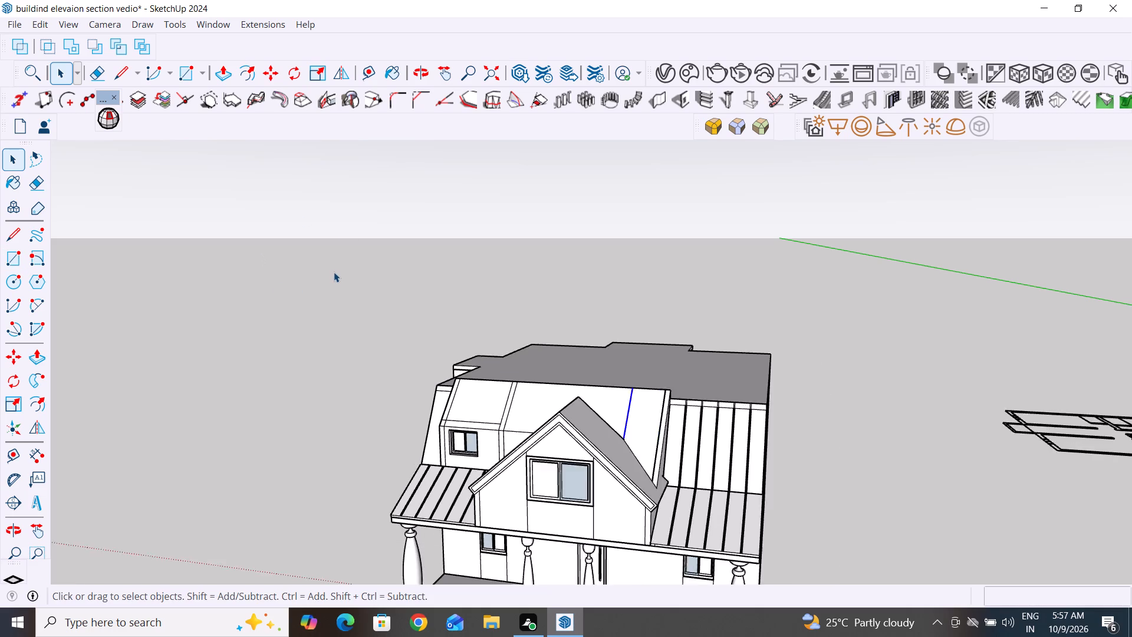
pyautogui.scroll(-2, 334, 272)
pyautogui.scroll(3, 504, 386)
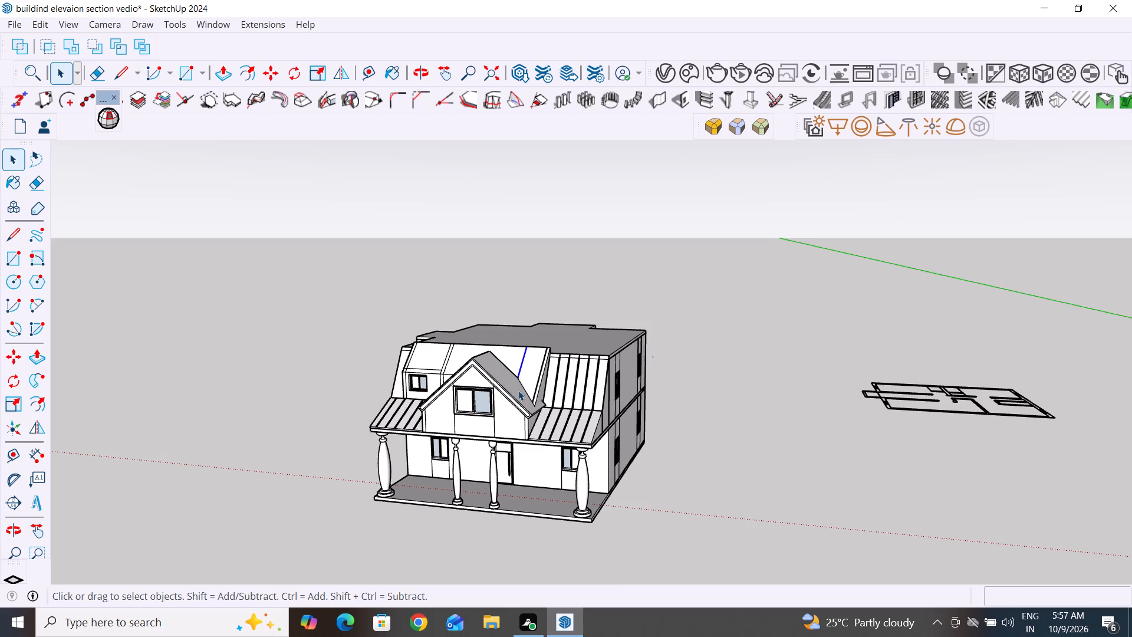
pyautogui.scroll(13, 544, 406)
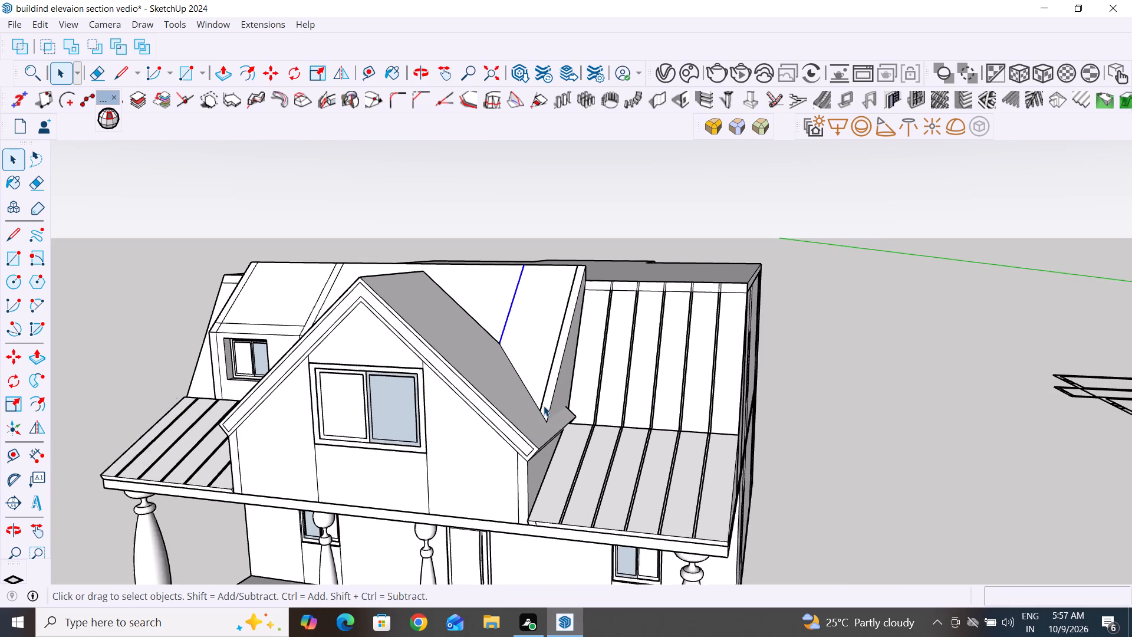
pyautogui.scroll(1, 566, 298)
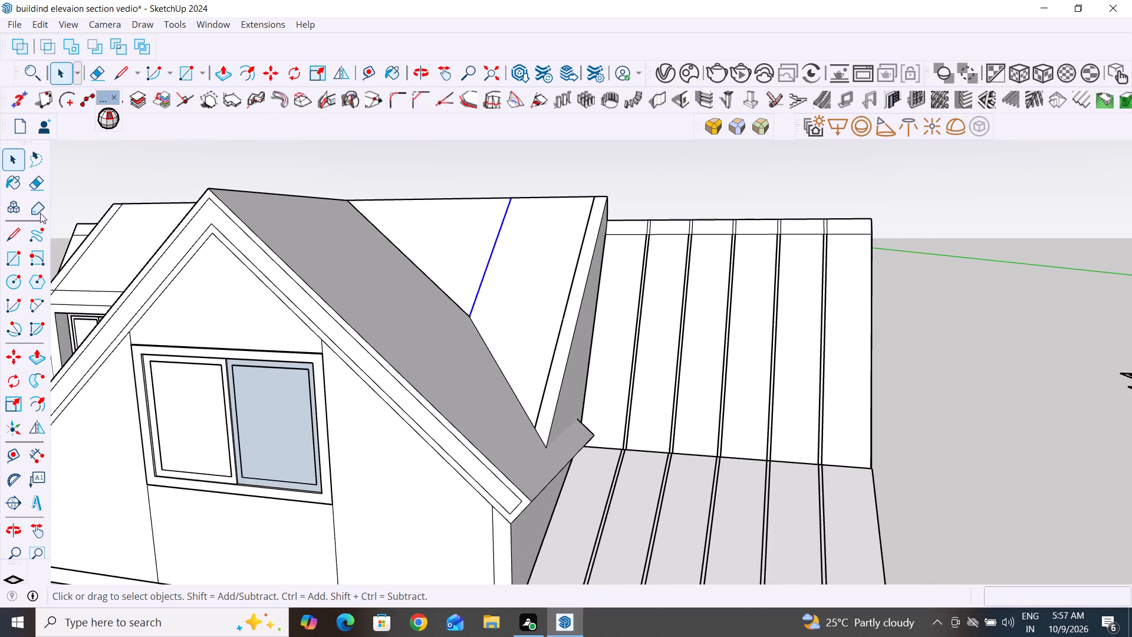
pyautogui.click(12, 238)
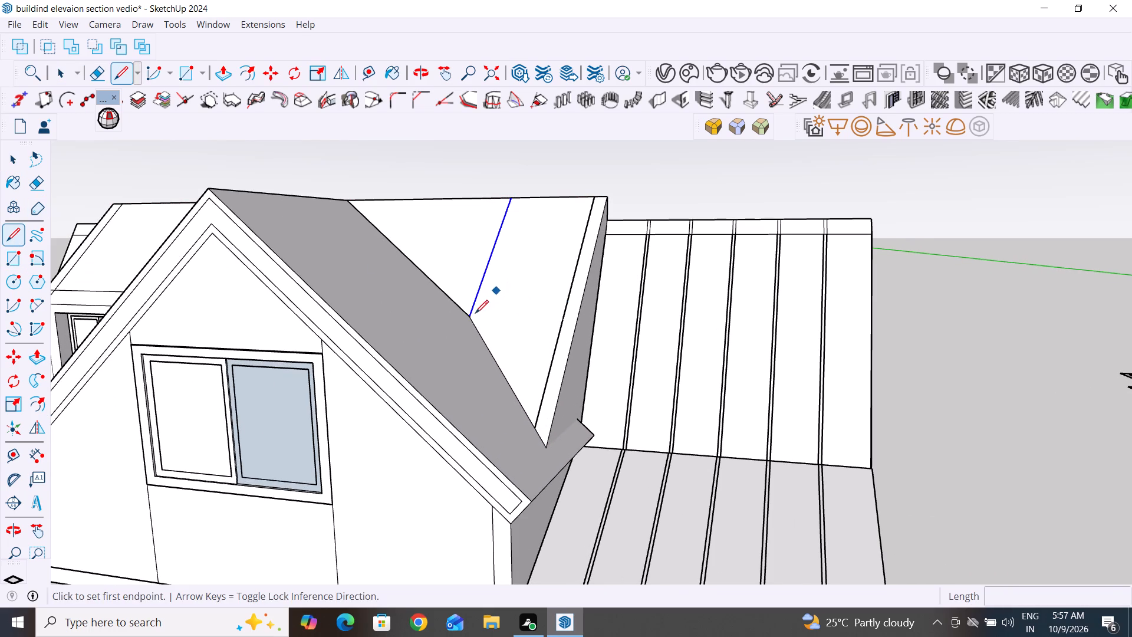
pyautogui.click(472, 314)
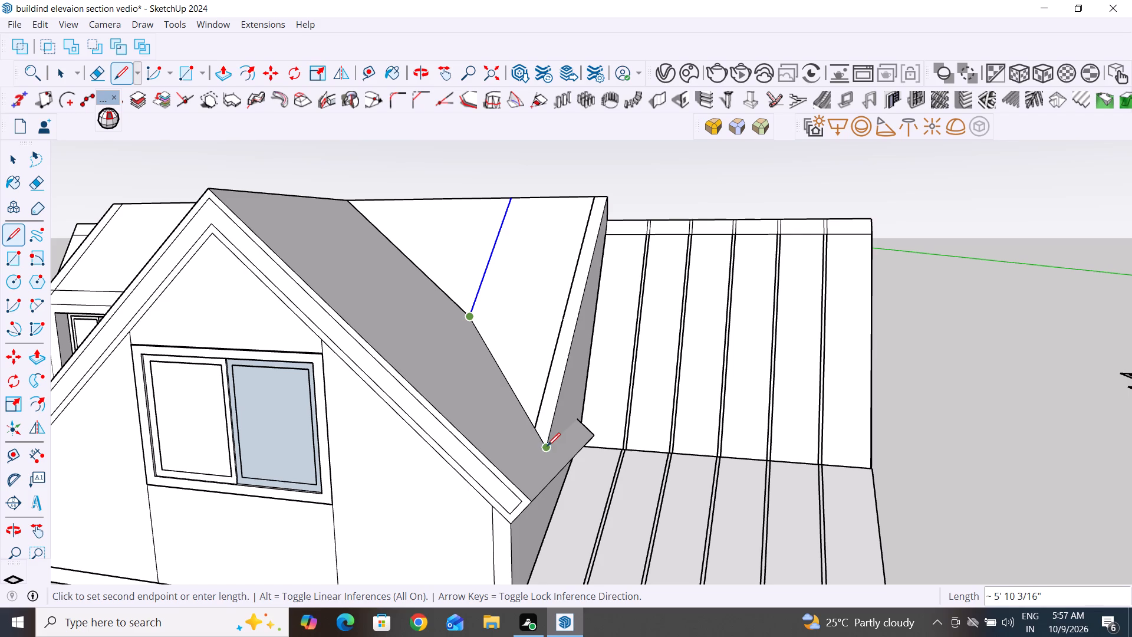
pyautogui.click(548, 448)
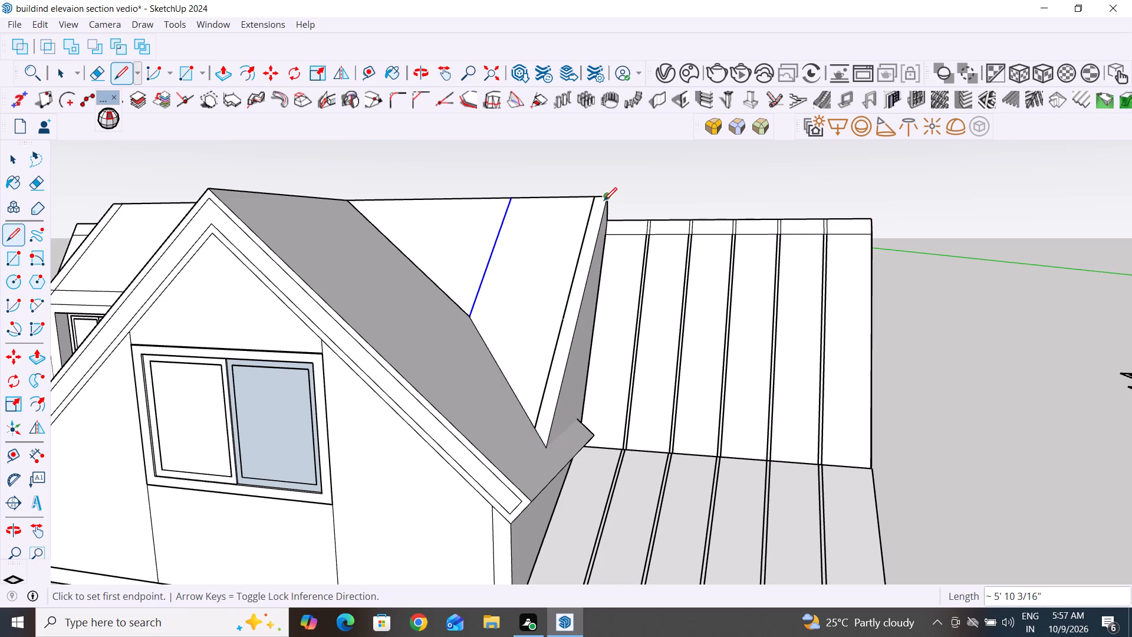
pyautogui.click(604, 199)
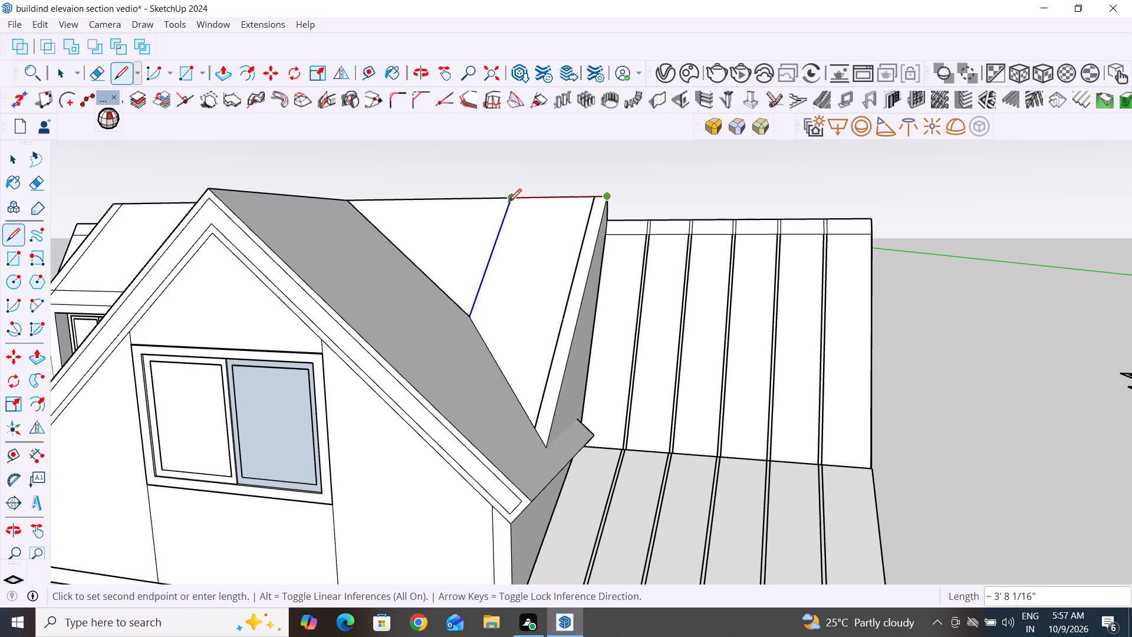
pyautogui.click(508, 202)
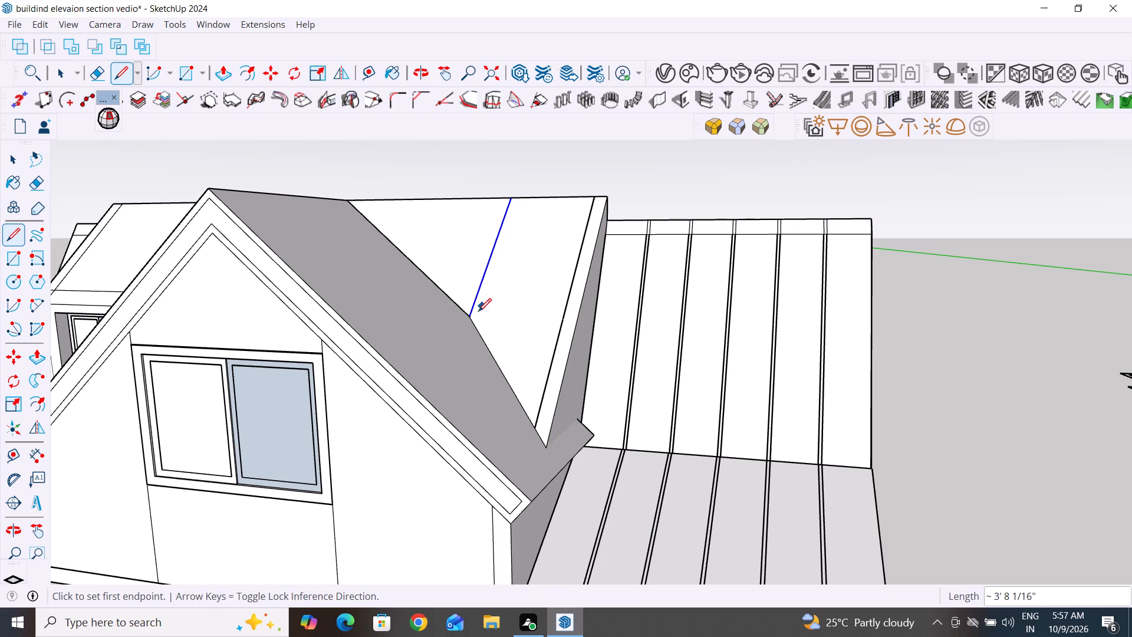
pyautogui.click(473, 315)
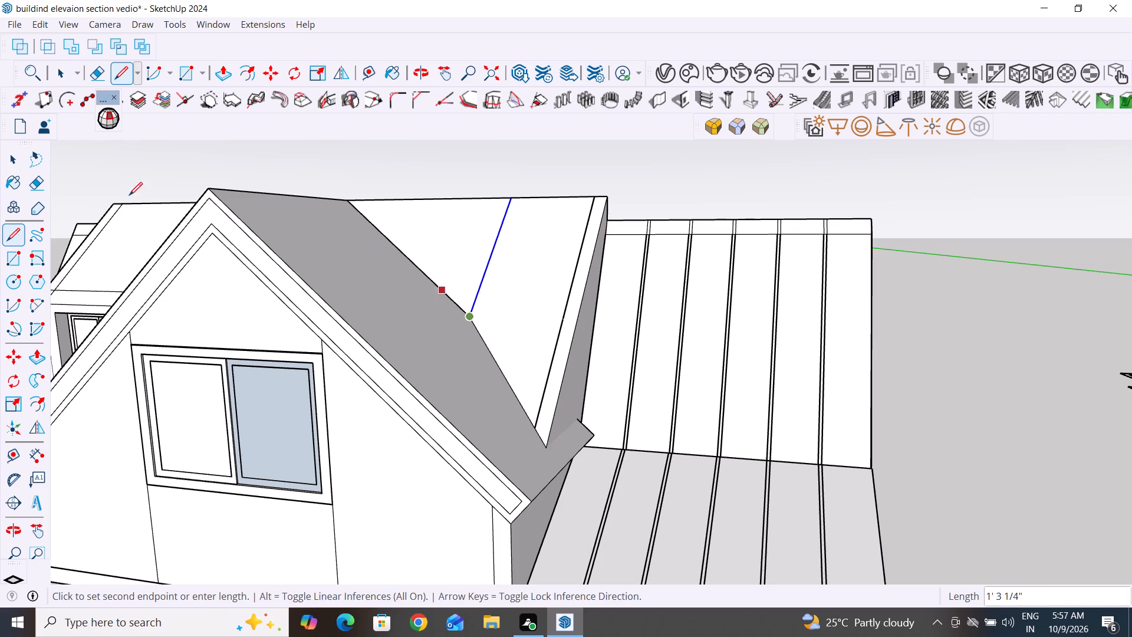
pyautogui.click(14, 160)
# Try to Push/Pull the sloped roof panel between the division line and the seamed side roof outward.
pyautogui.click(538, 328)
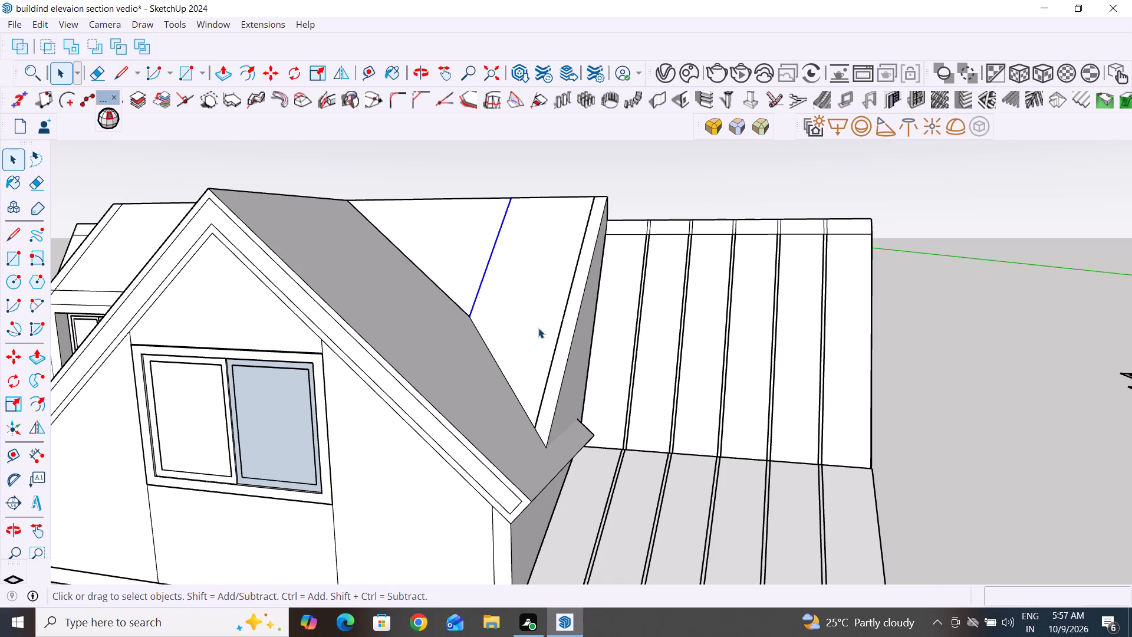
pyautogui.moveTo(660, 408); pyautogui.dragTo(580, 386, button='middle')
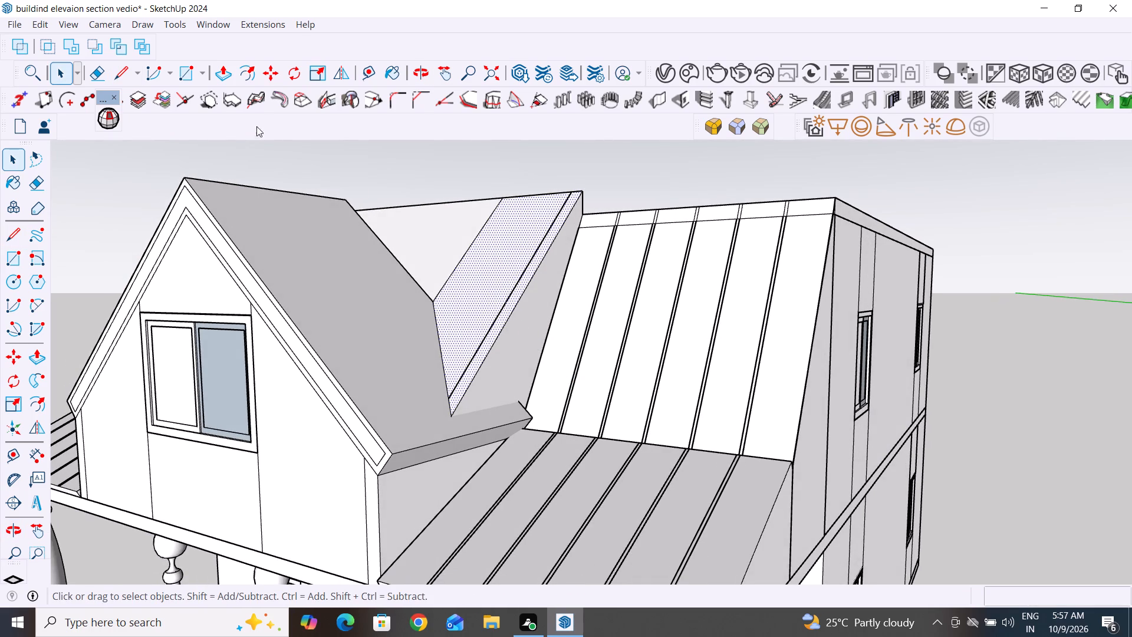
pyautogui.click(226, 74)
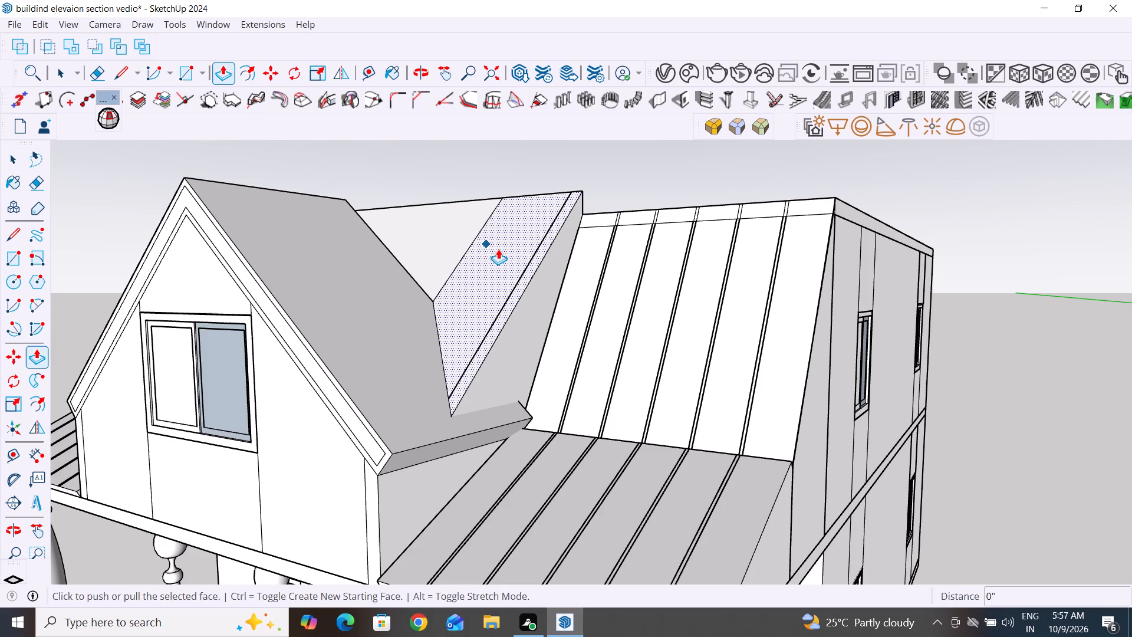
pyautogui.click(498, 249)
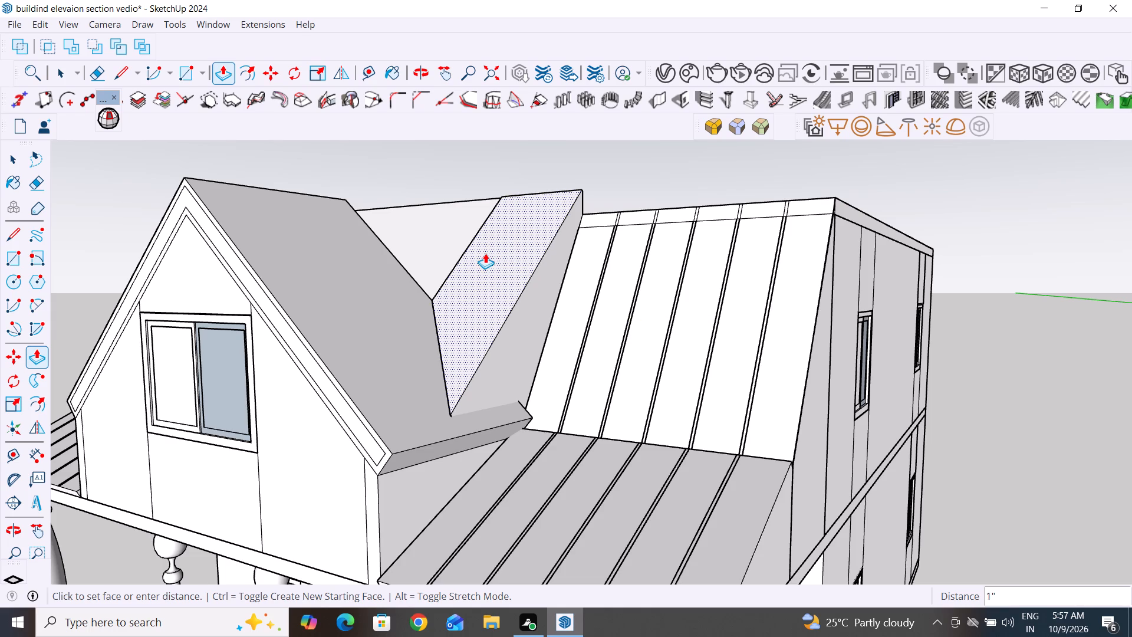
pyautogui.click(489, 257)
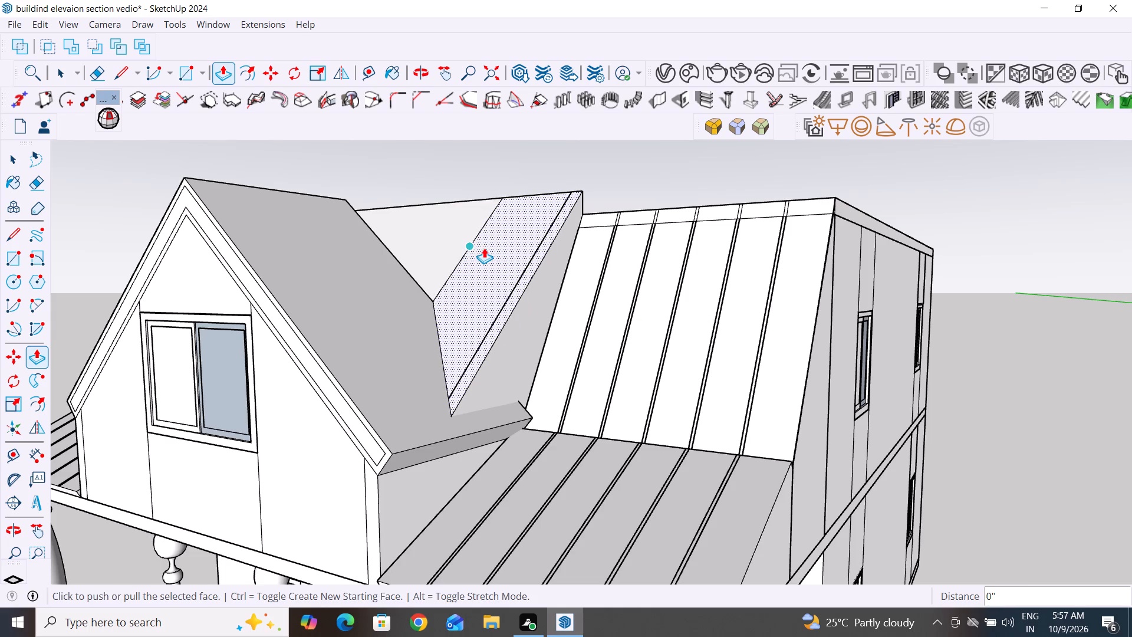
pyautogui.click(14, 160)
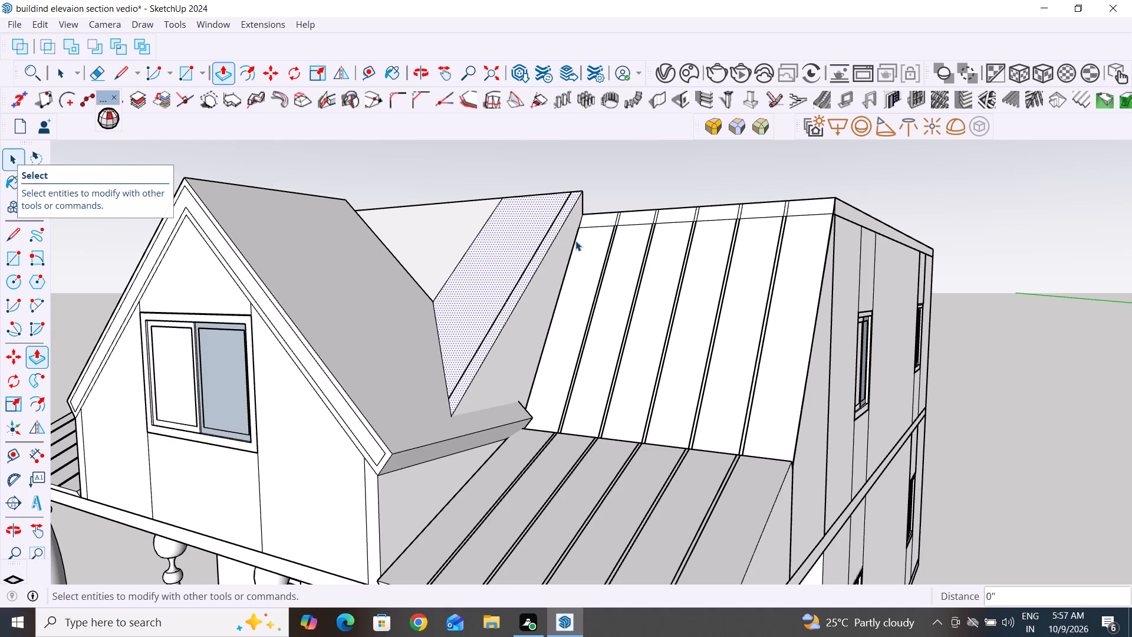
# Push/Pull the sloped roof panel between the division line and the seamed side roof outward about 11 3/4".
pyautogui.click(219, 75)
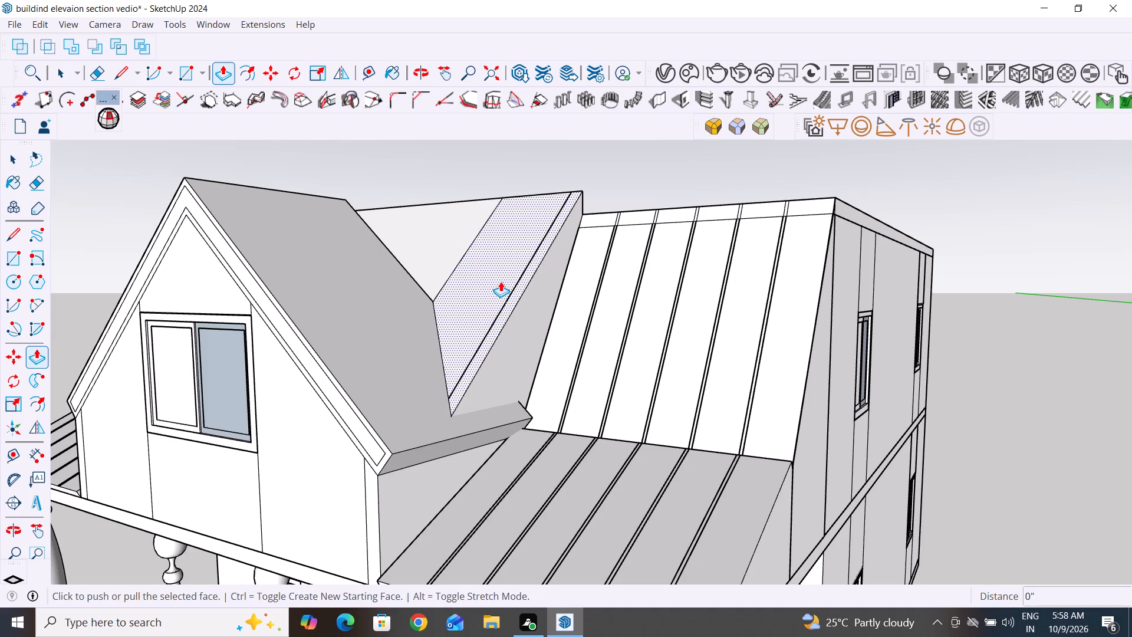
pyautogui.click(499, 278)
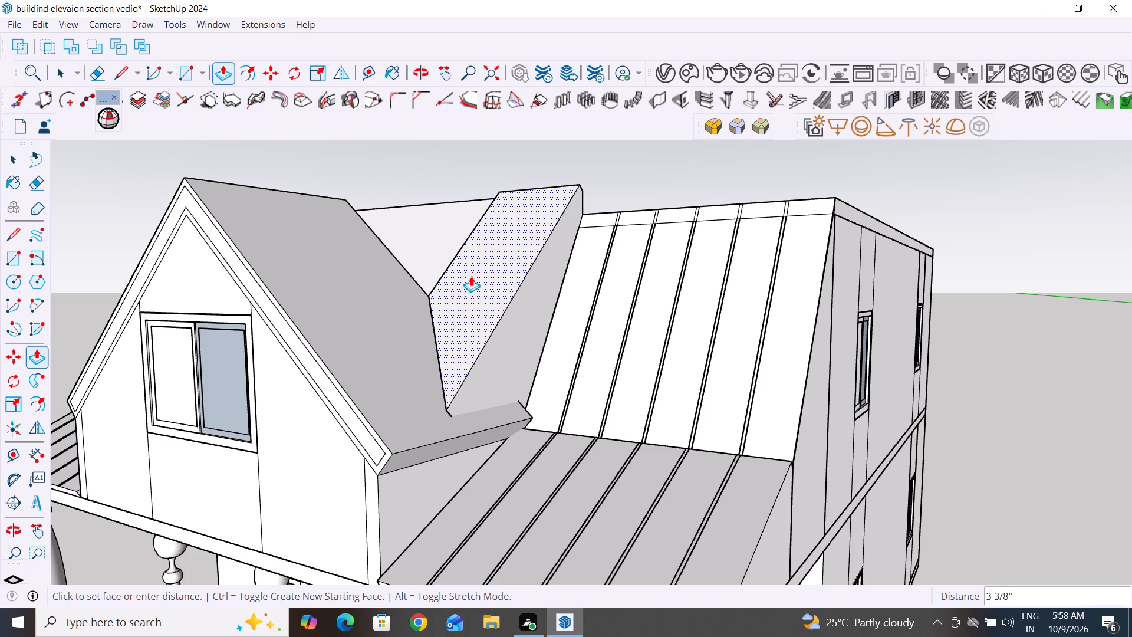
pyautogui.click(471, 276)
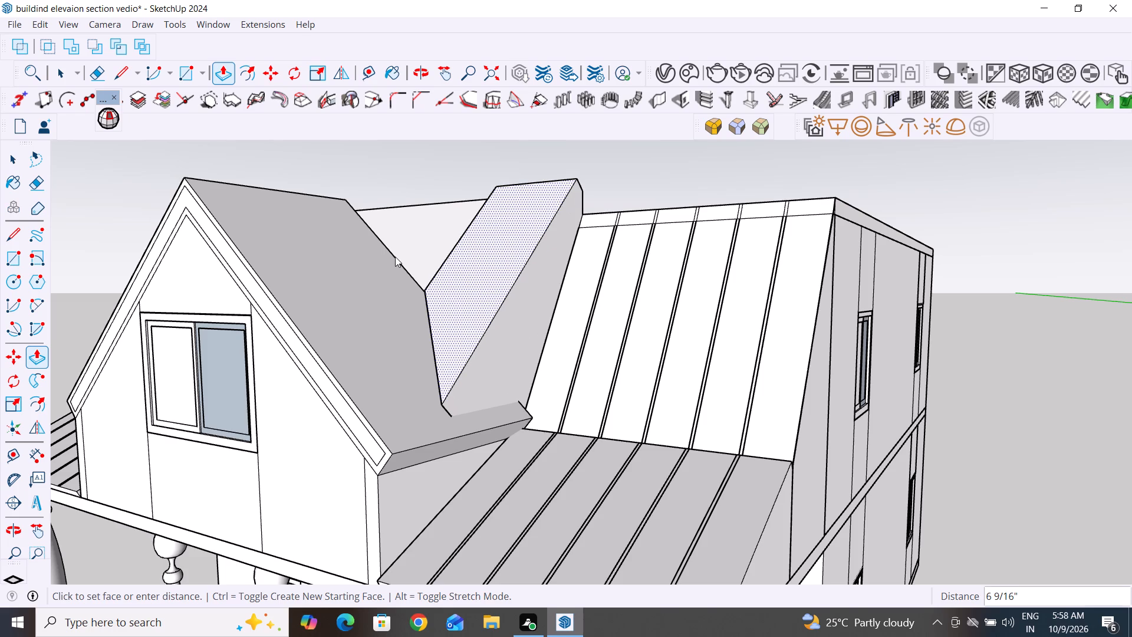
# Push/Pull the raised roof panel beside the front gable back inward about 9 1/16".
pyautogui.scroll(-7, 552, 360)
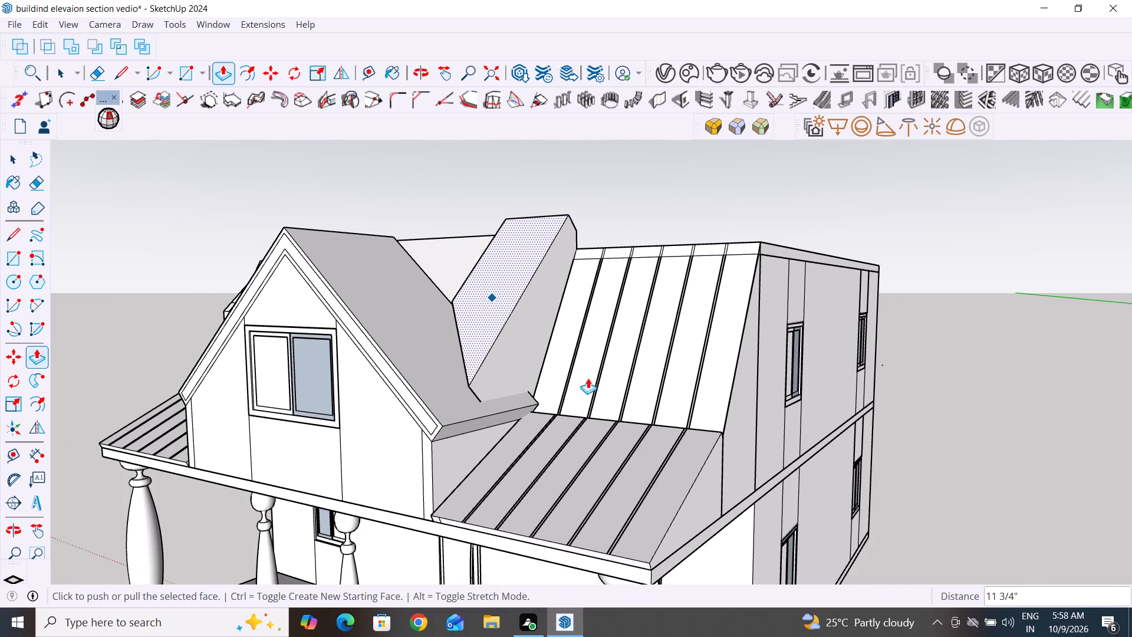
pyautogui.moveTo(604, 389); pyautogui.dragTo(726, 465, button='middle')
pyautogui.moveTo(726, 465); pyautogui.dragTo(727, 465, button='middle')
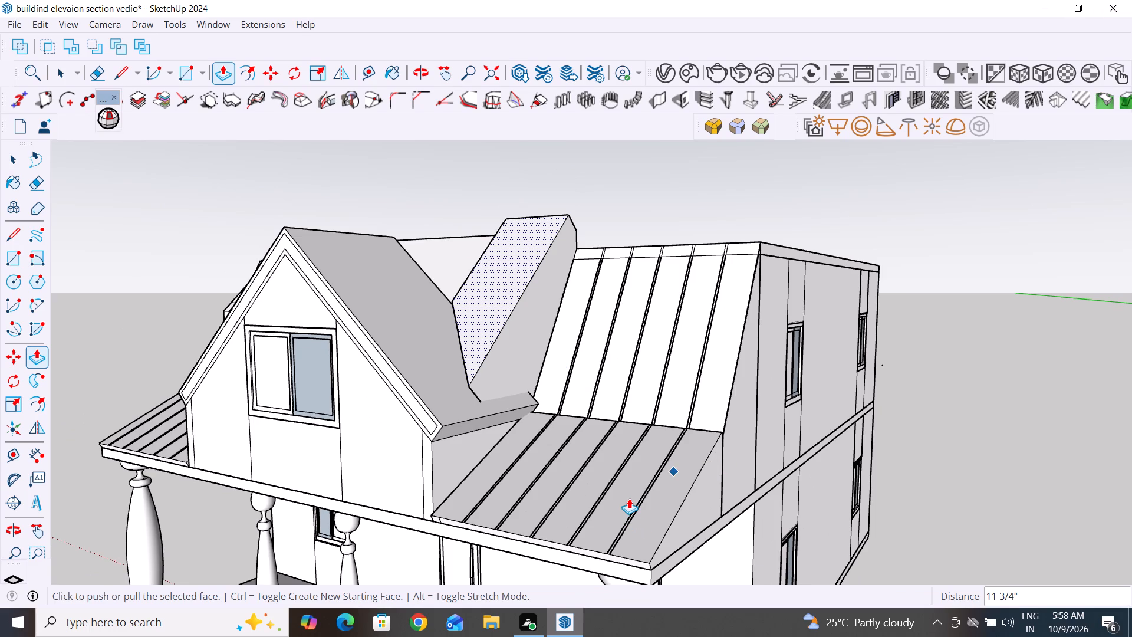
pyautogui.click(493, 301)
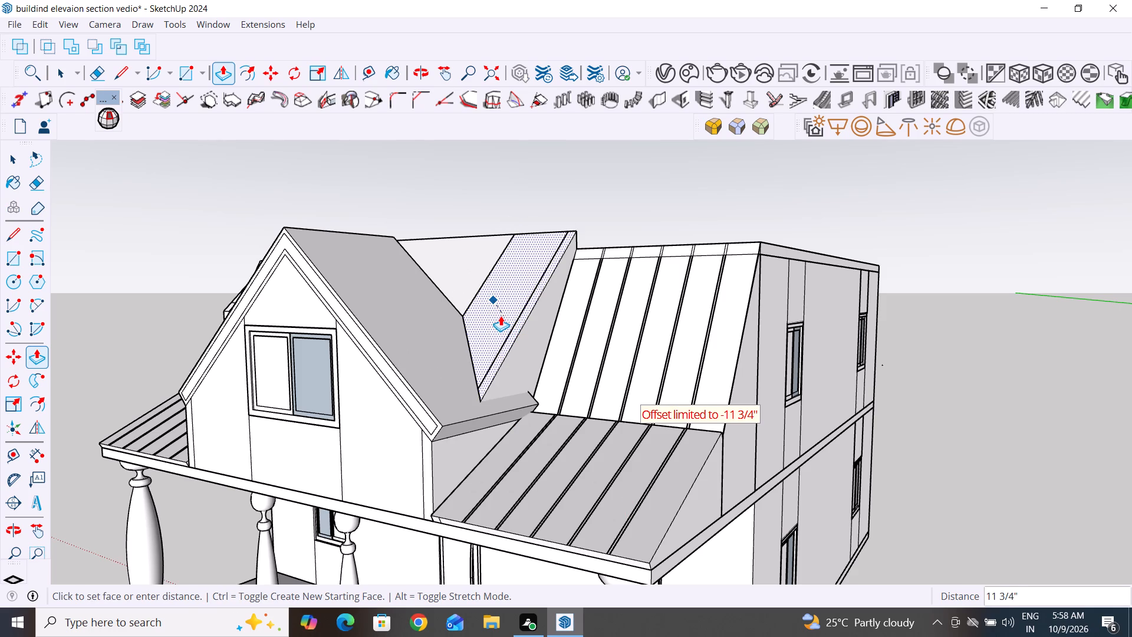
pyautogui.click(498, 316)
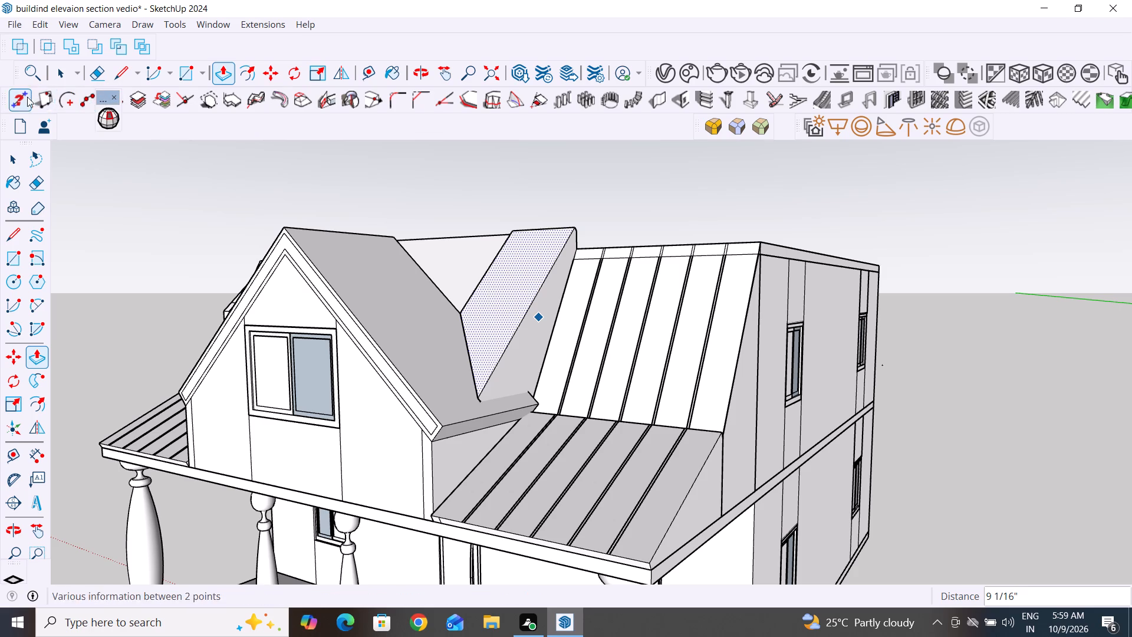
# Save the model under its existing file name.
pyautogui.click(13, 23)
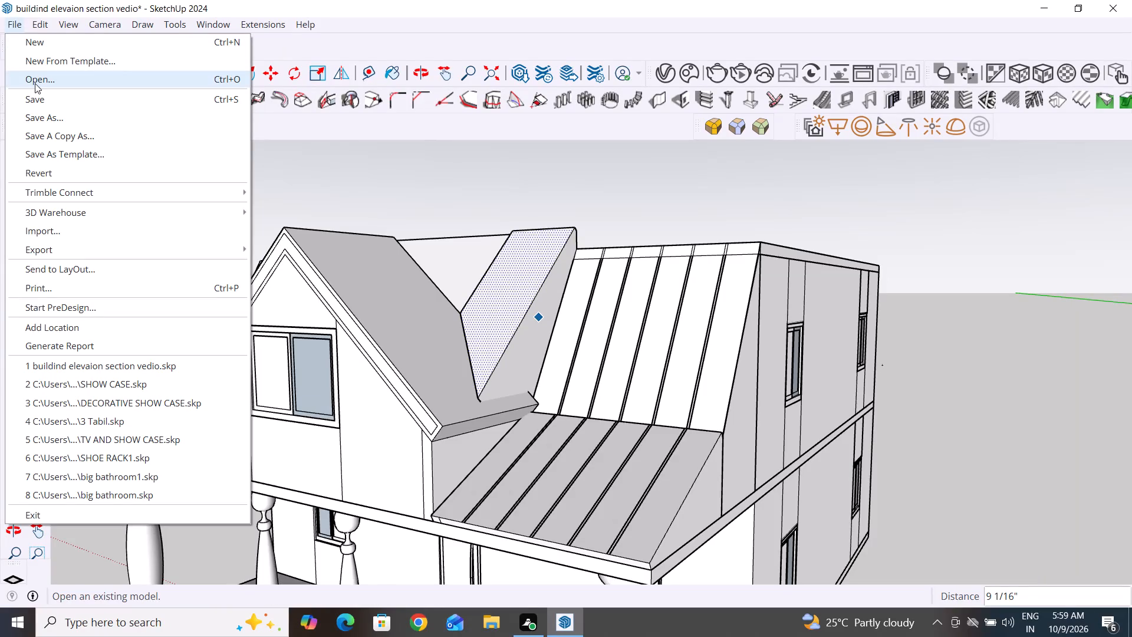
pyautogui.click(39, 98)
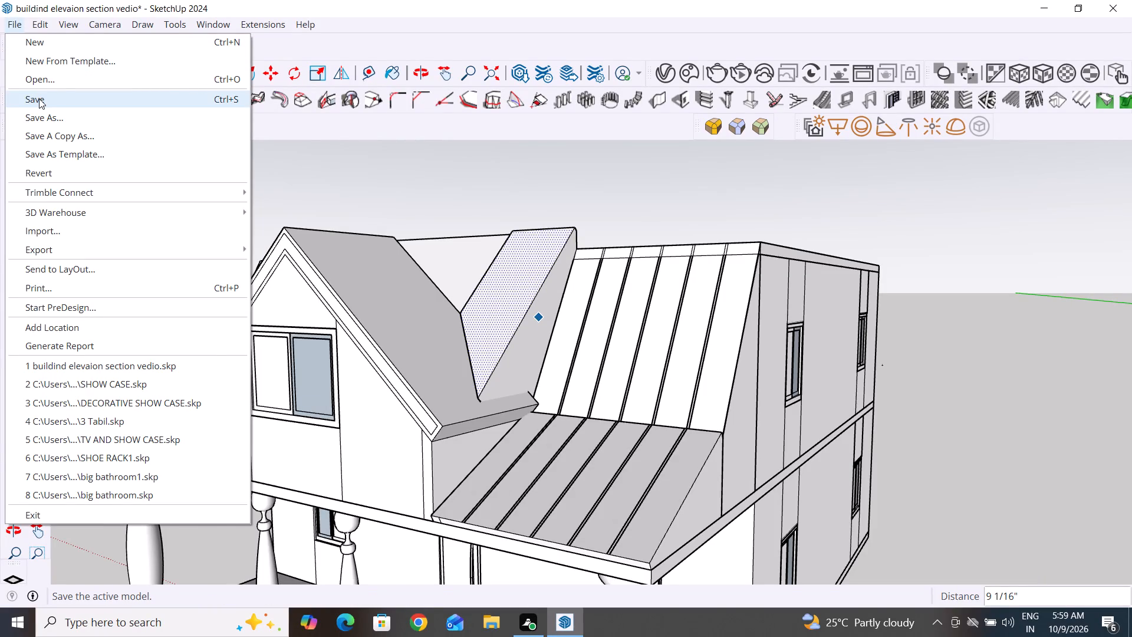
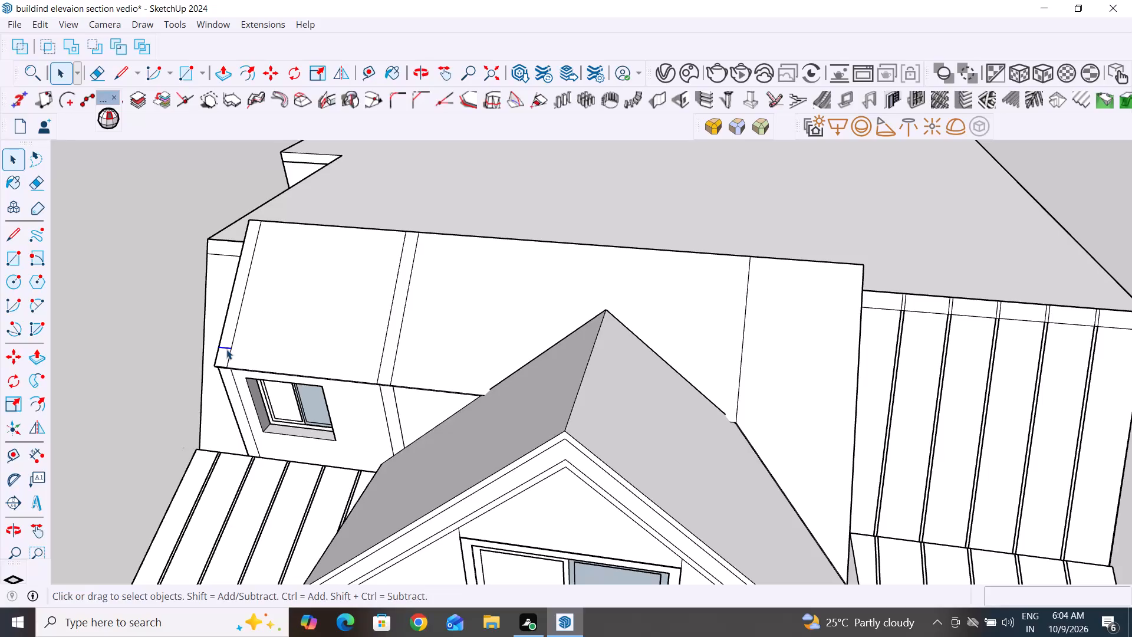
# Delete the selected short stray edge at the lower outer corner of the roof panel above the small window.
pyautogui.press('Delete')
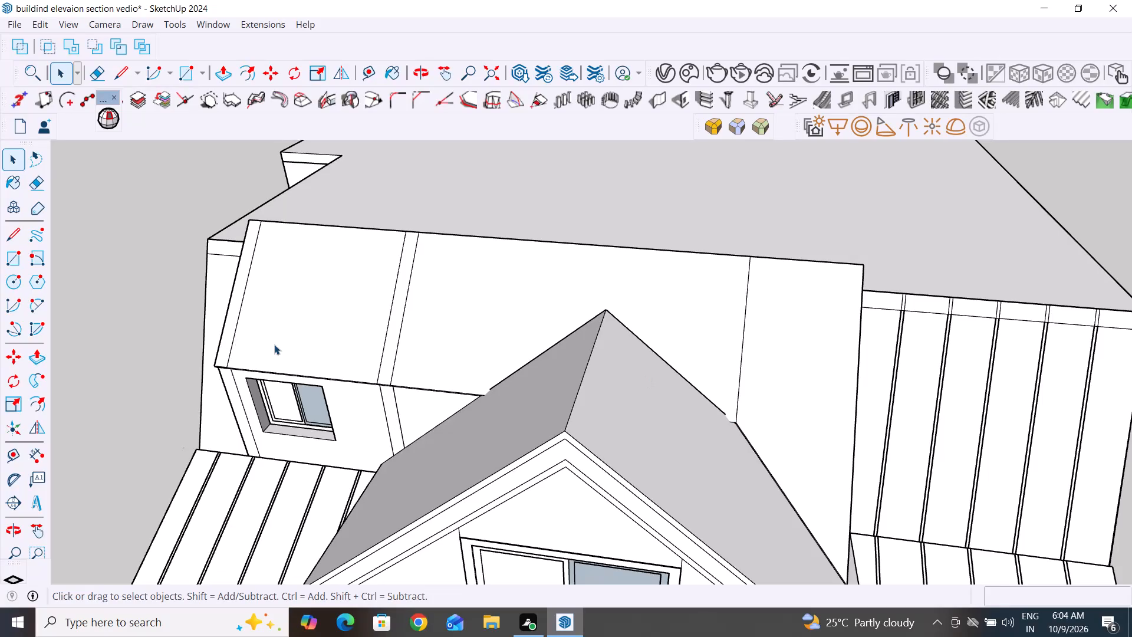
# Draw two closely spaced parallel lines about 5' 8" long across the roof panel's slope above the small window, forming a seam strip.
pyautogui.click(18, 235)
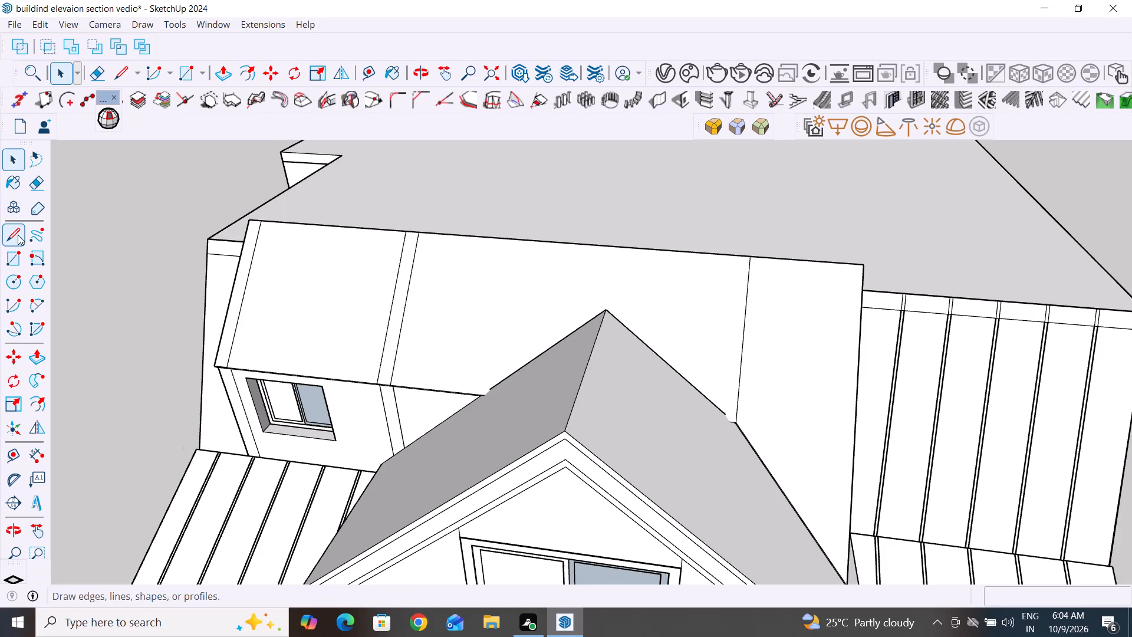
pyautogui.click(305, 227)
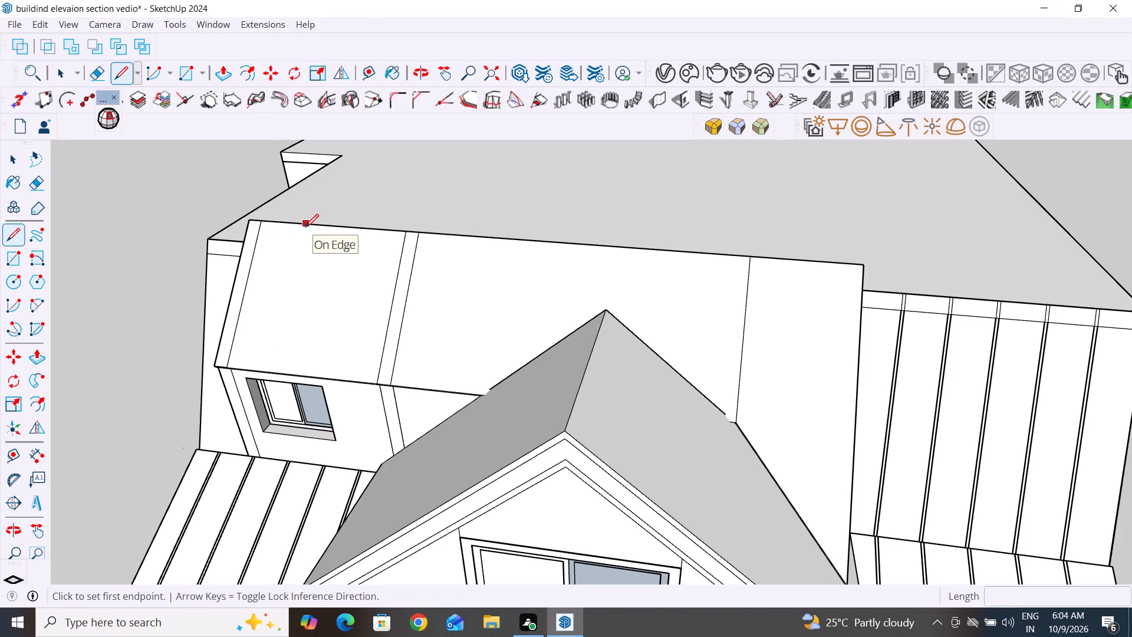
pyautogui.click(273, 370)
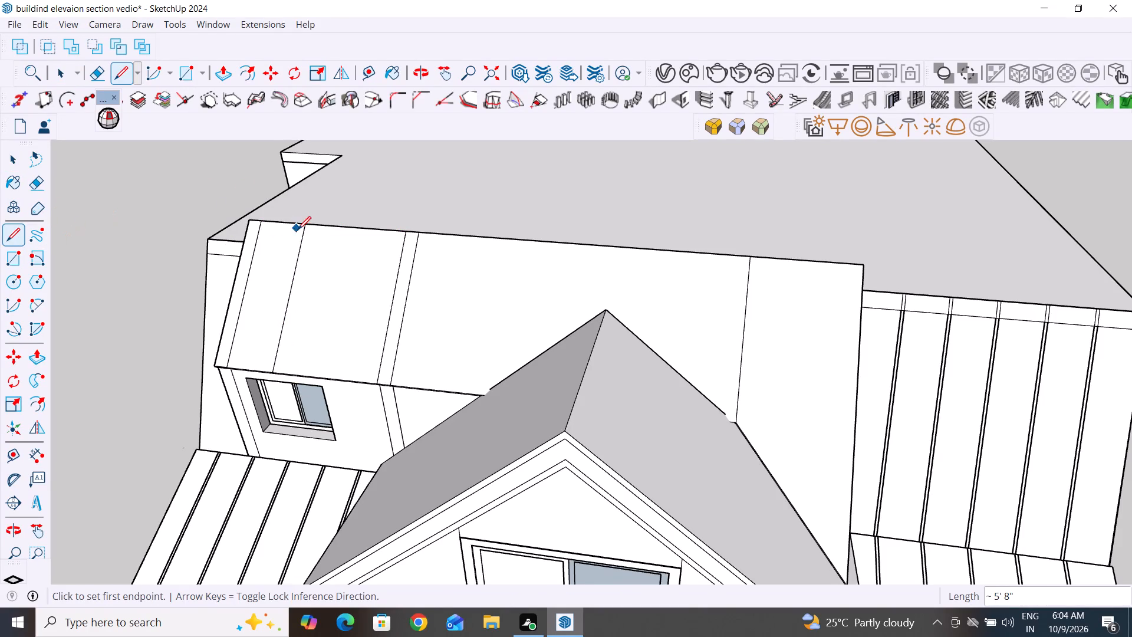
pyautogui.scroll(4, 317, 227)
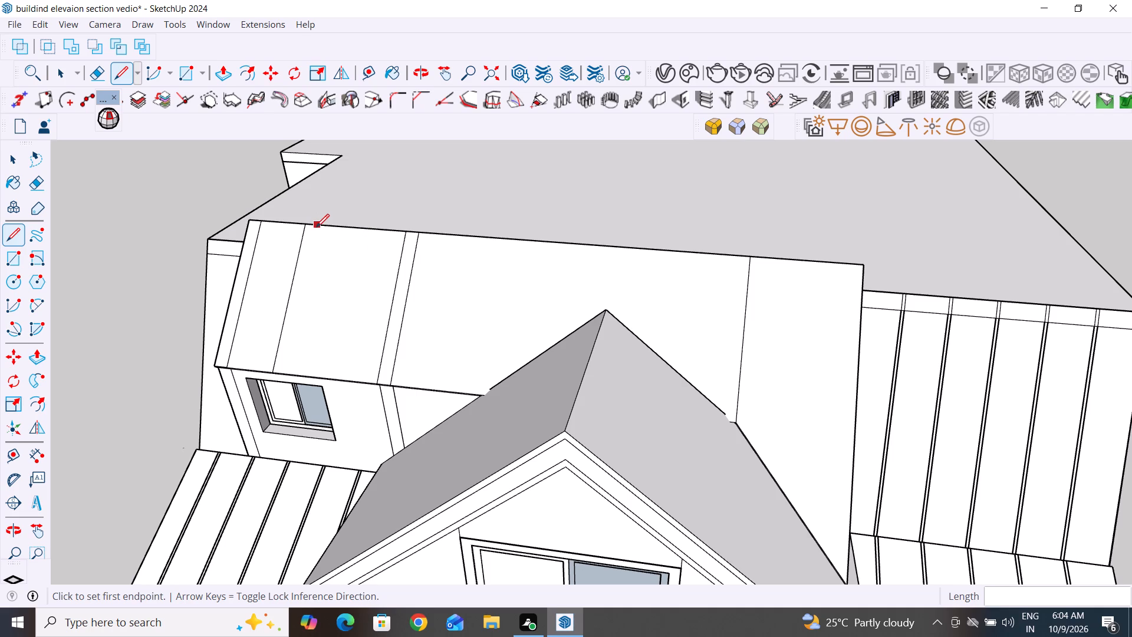
pyautogui.scroll(4, 316, 227)
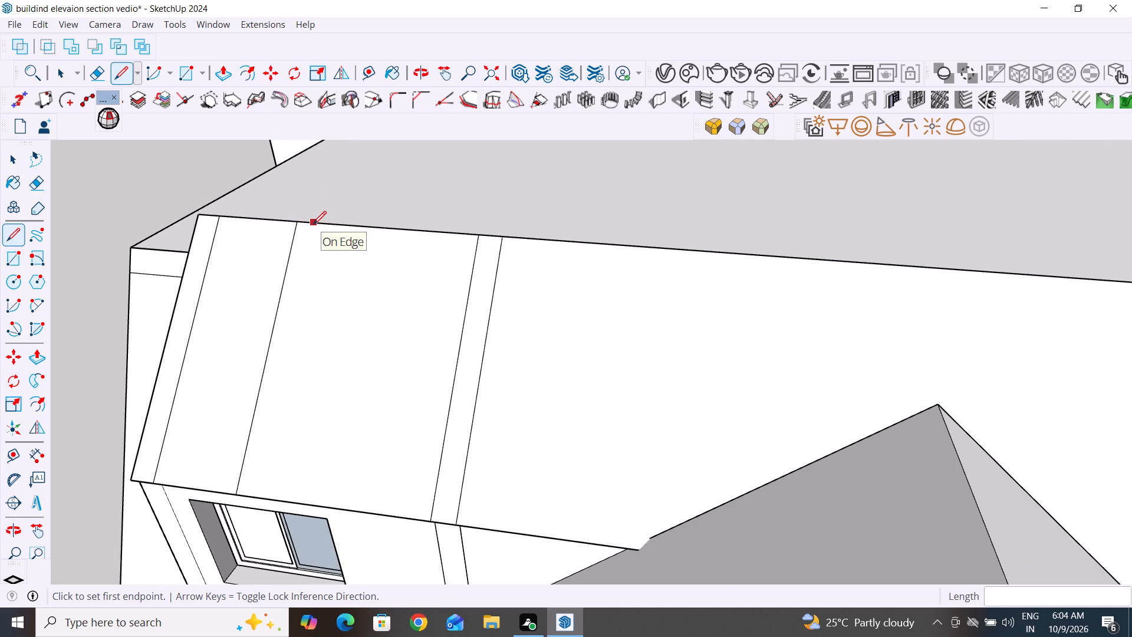
pyautogui.click(310, 224)
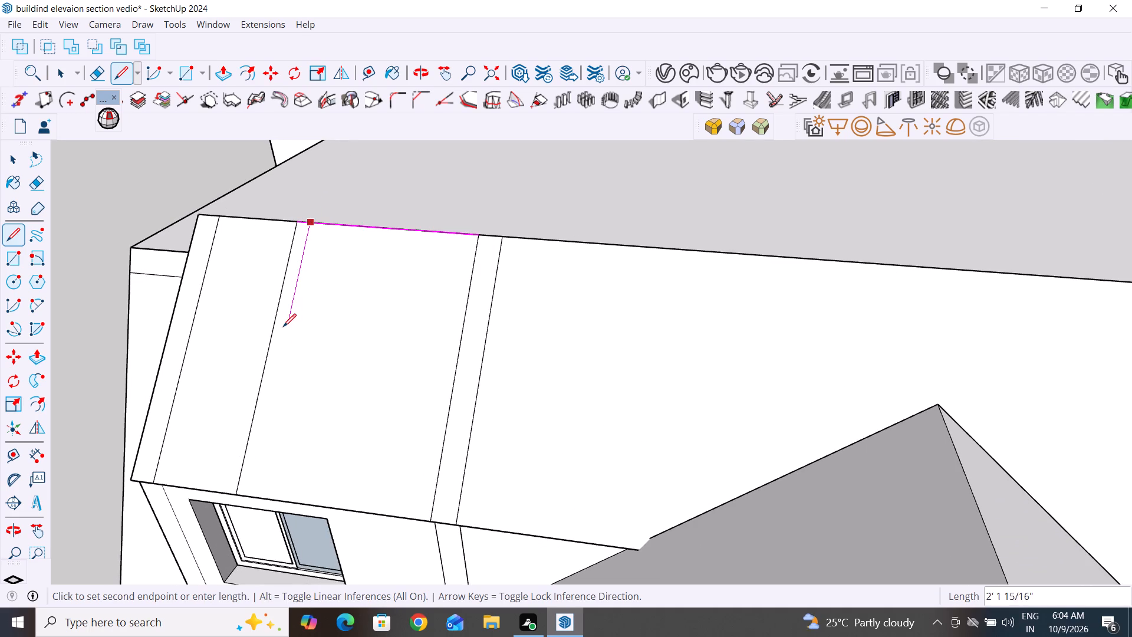
pyautogui.click(249, 497)
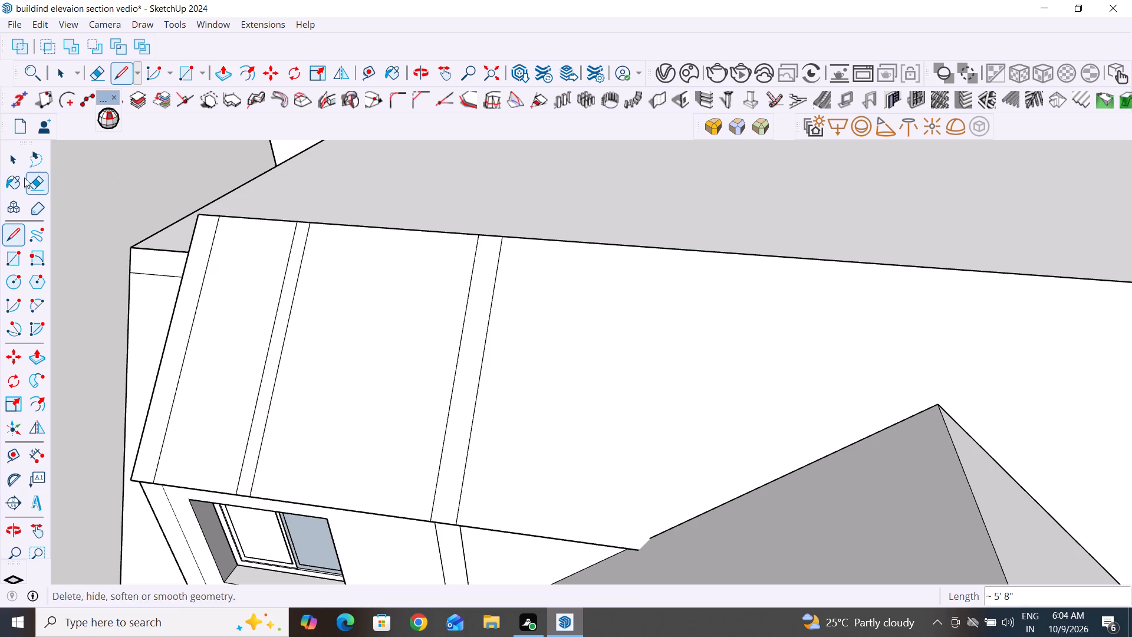
# Draw a line about 5' 8" long down the slope, midway between the new seam strip and the next existing one.
pyautogui.click(21, 226)
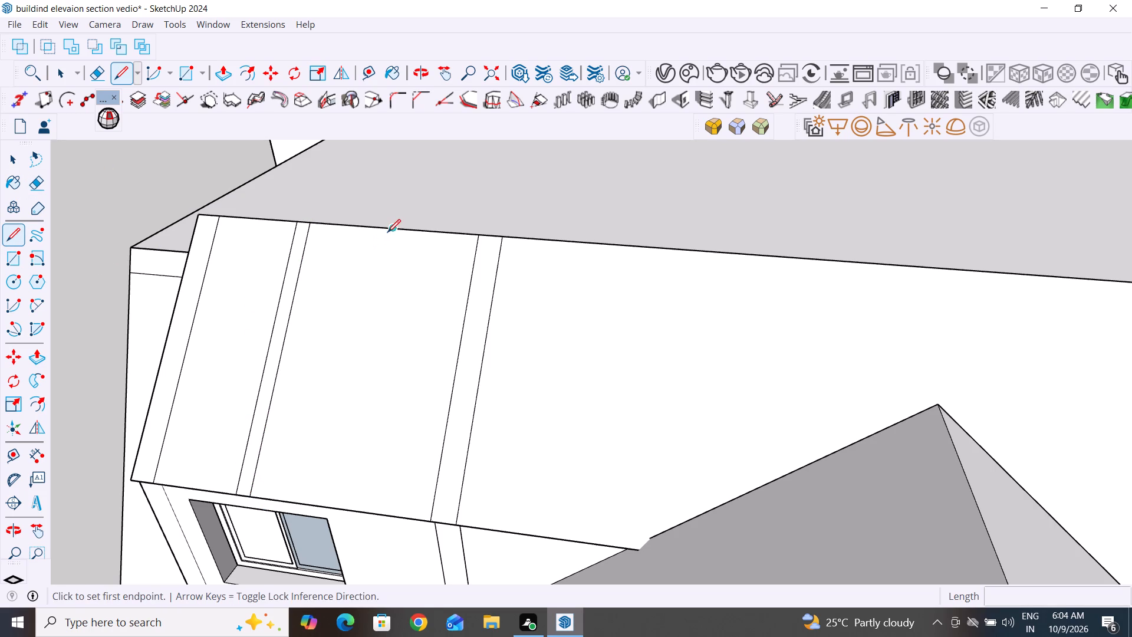
pyautogui.click(391, 232)
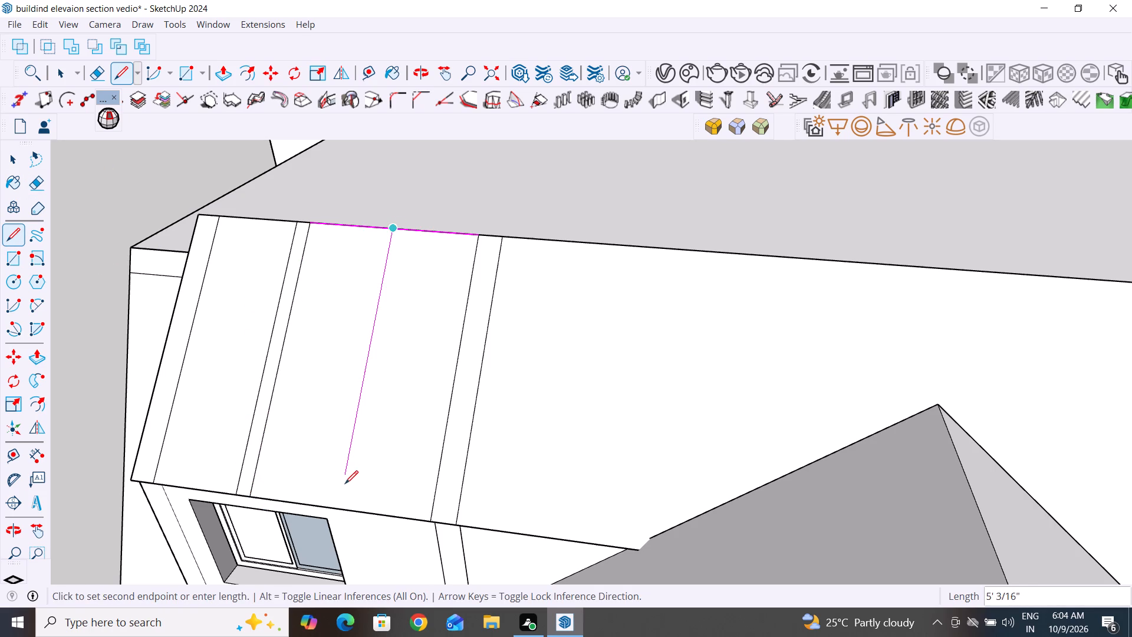
pyautogui.click(339, 506)
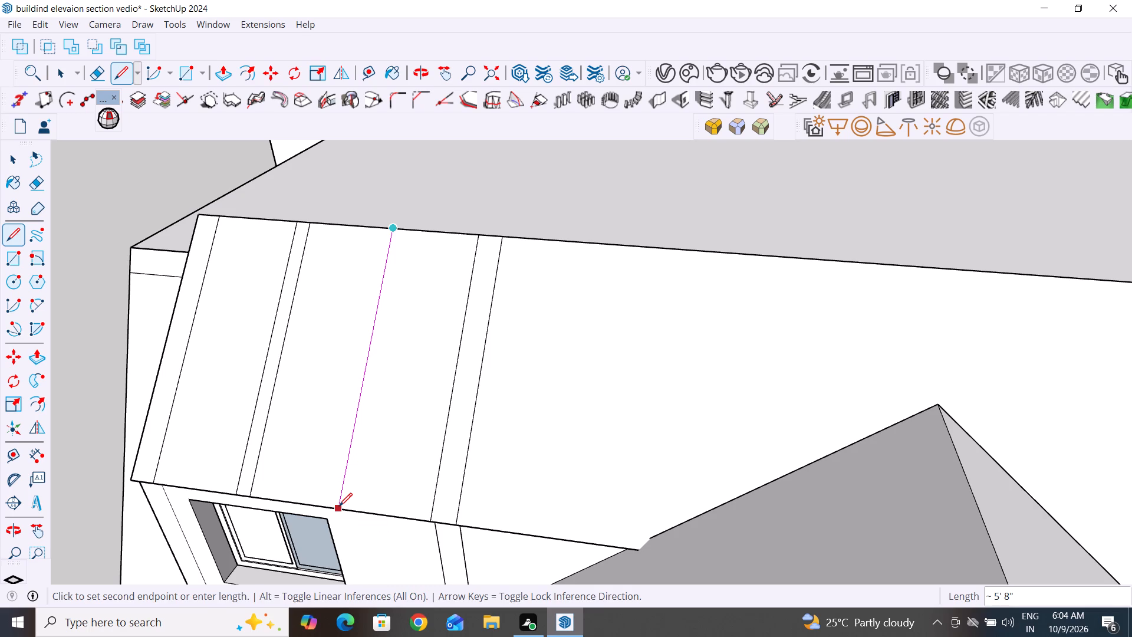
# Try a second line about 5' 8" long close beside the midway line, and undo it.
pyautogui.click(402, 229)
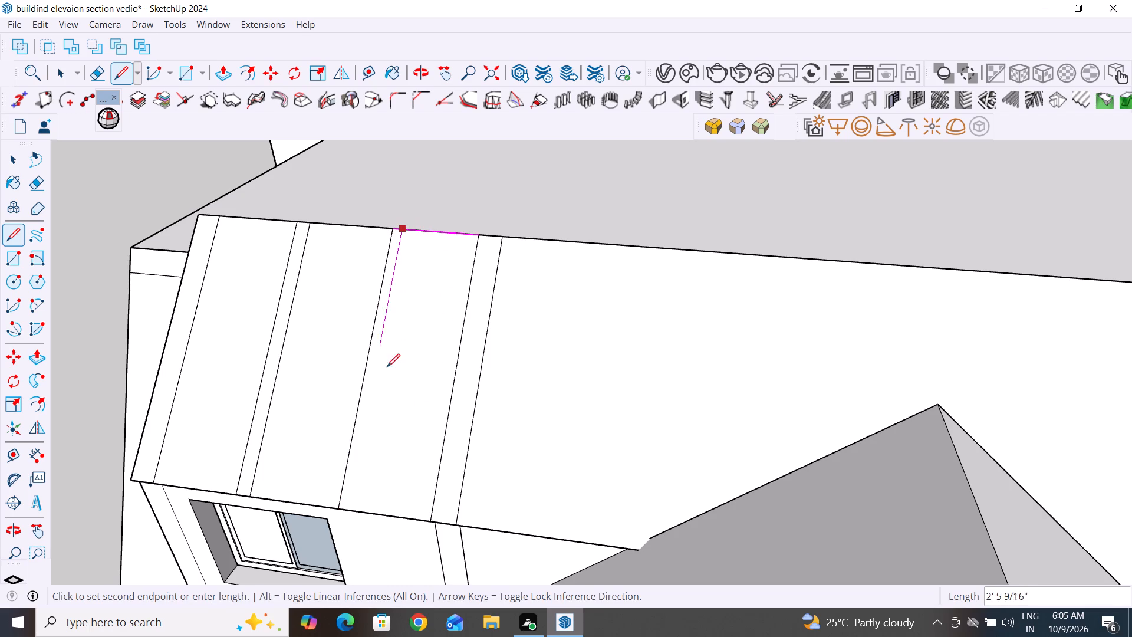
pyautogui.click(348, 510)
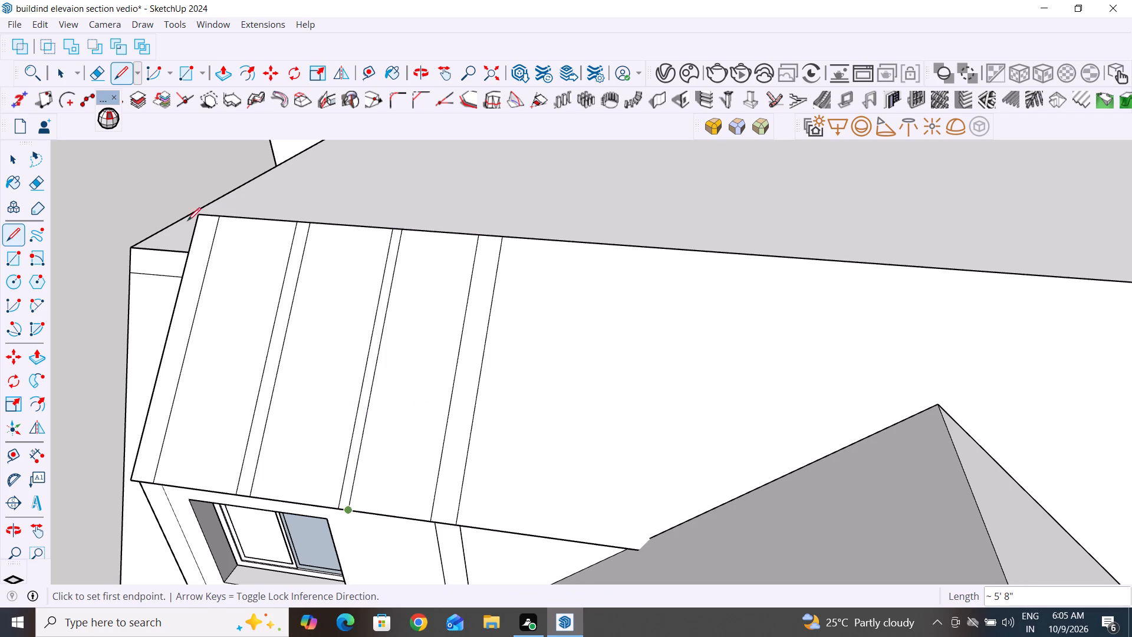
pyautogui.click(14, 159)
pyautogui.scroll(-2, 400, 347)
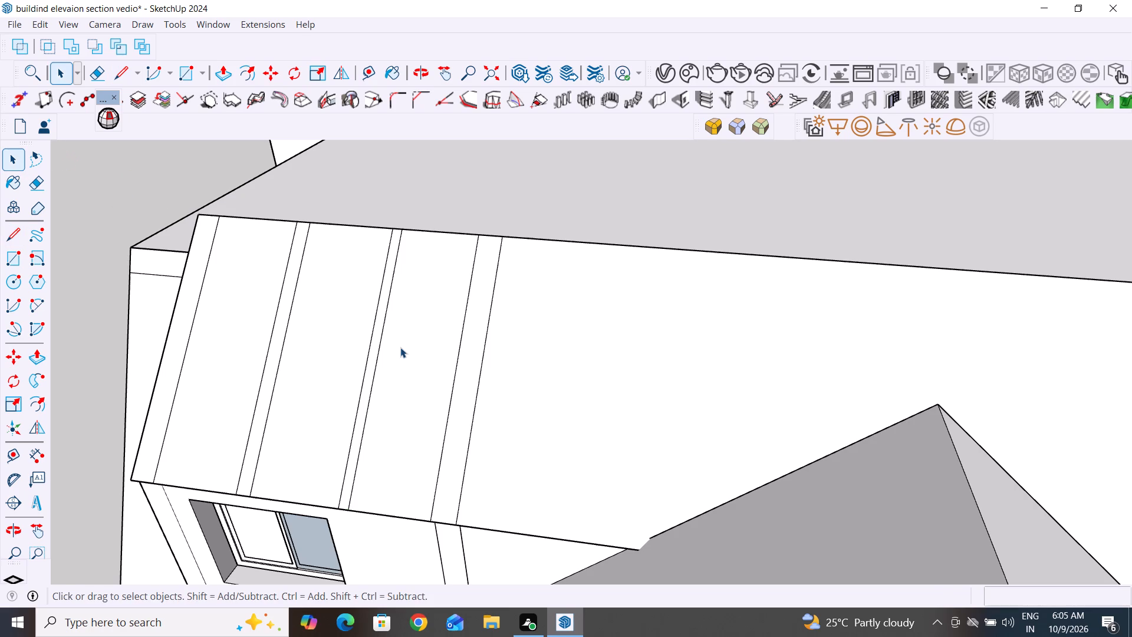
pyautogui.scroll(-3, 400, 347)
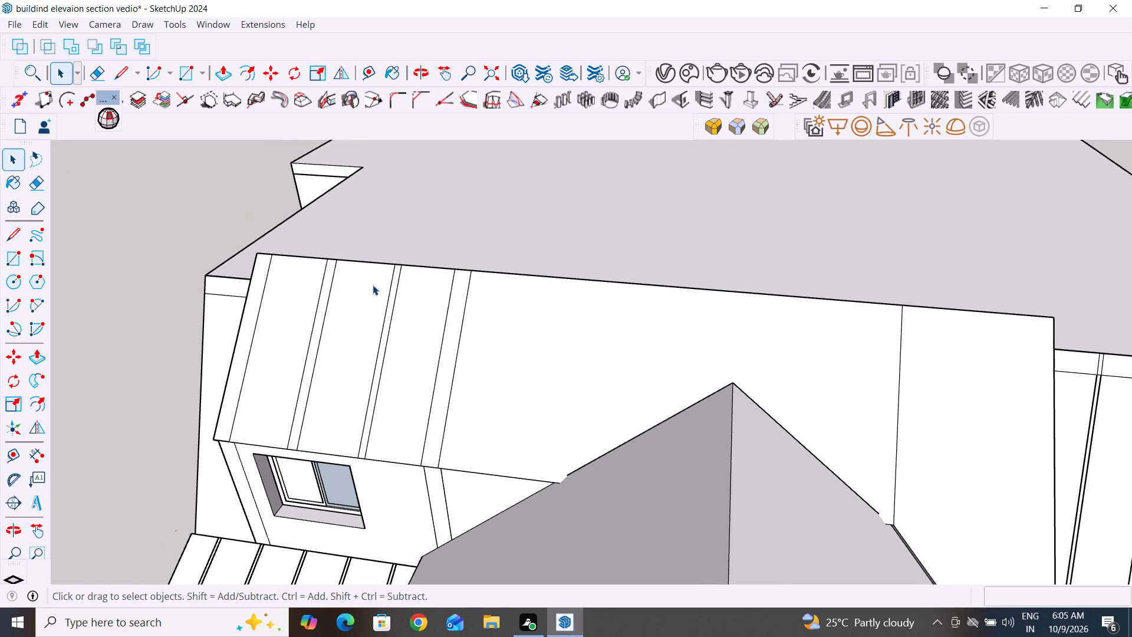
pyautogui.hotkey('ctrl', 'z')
# Draw a parallel line about 5' 8" long from eave to top edge beside the midway line, completing that seam strip.
pyautogui.click(16, 226)
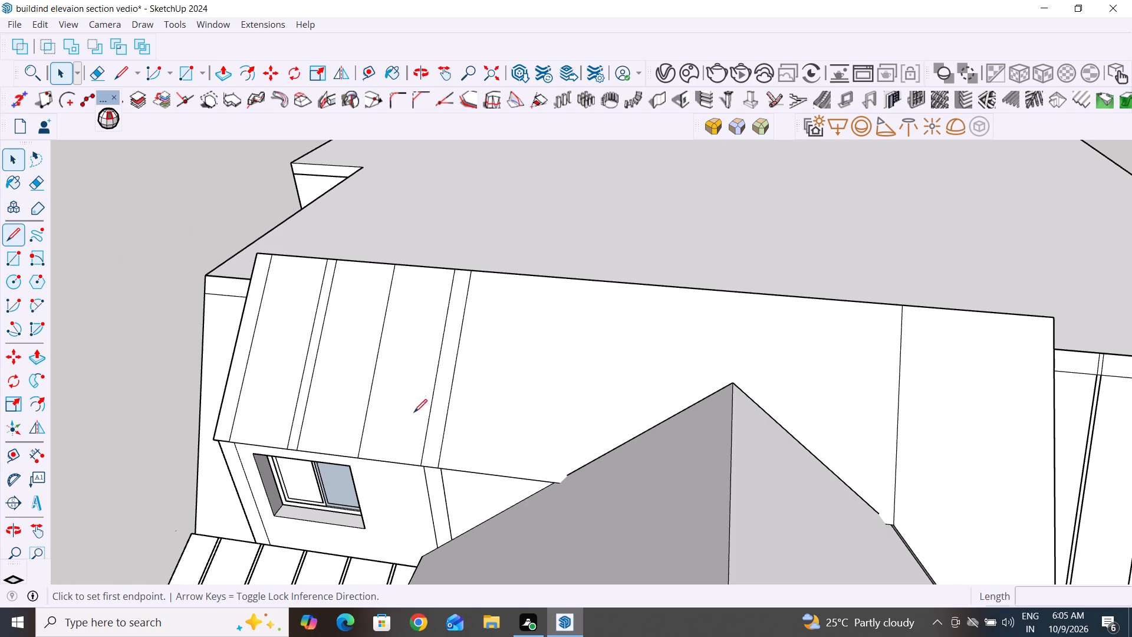
pyautogui.click(373, 458)
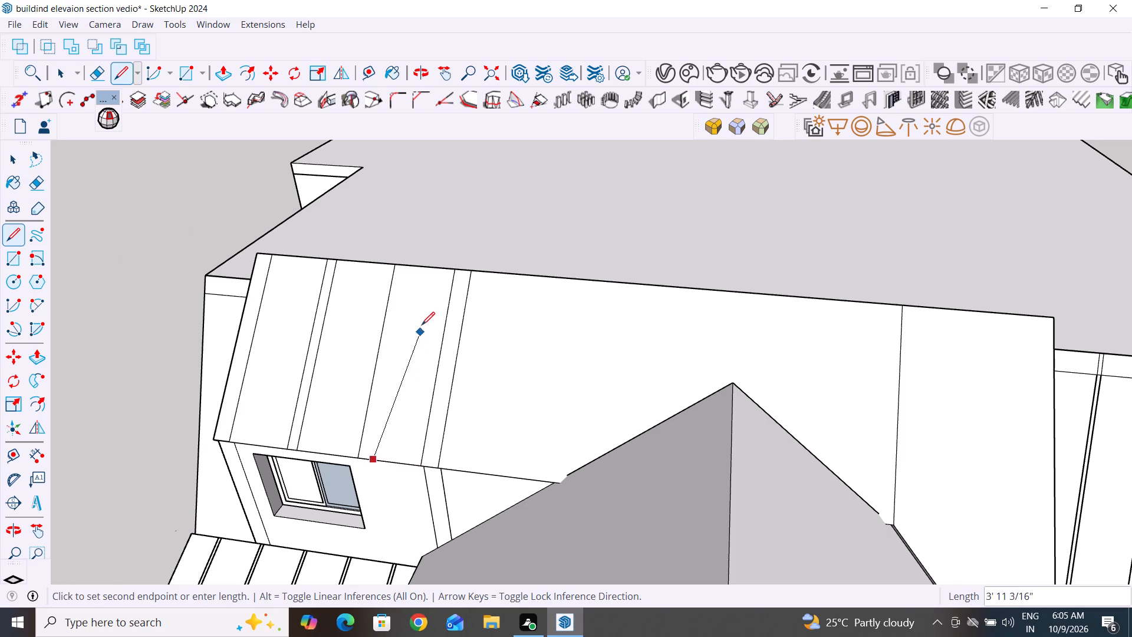
pyautogui.click(412, 266)
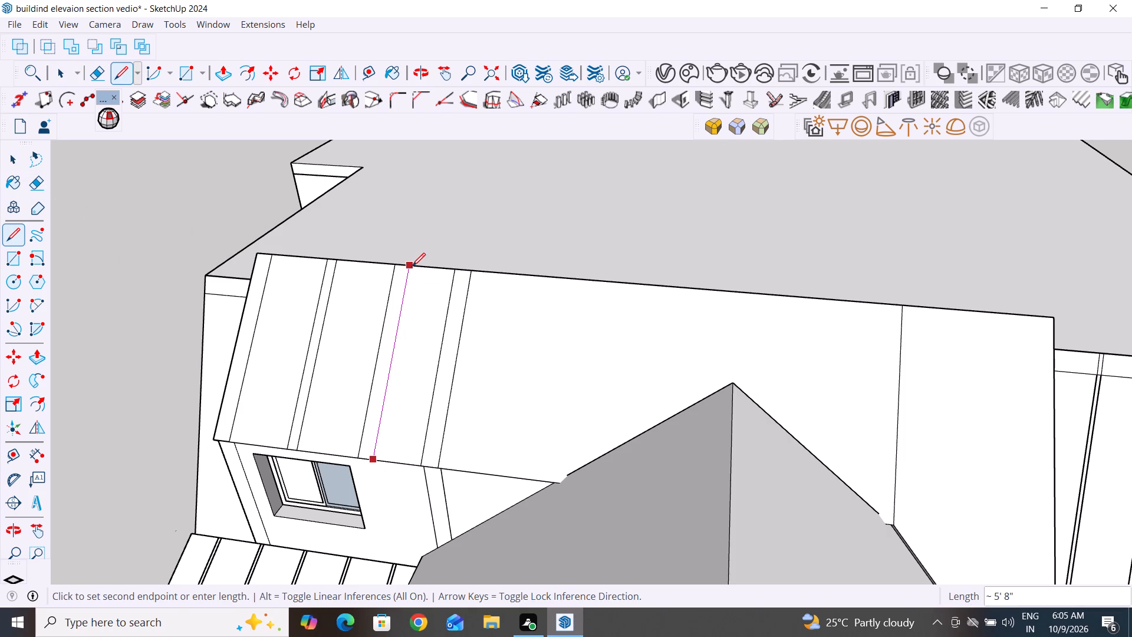
# Draw two parallel seam lines about 5' 8" long from the eave to the top edge, just before the front gable.
pyautogui.click(506, 474)
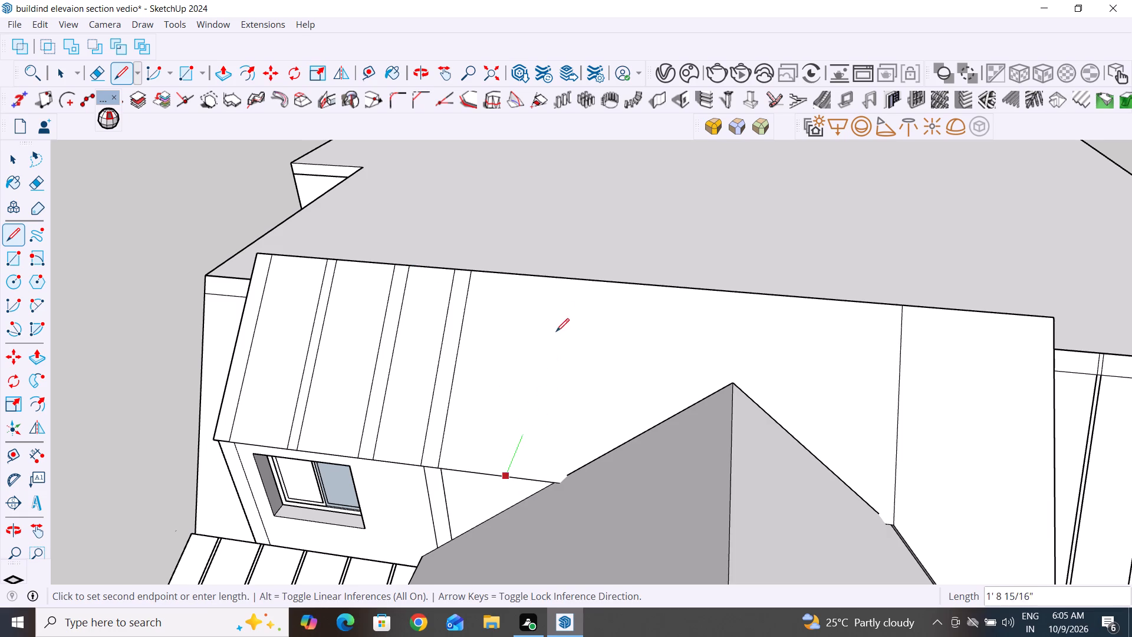
pyautogui.click(530, 280)
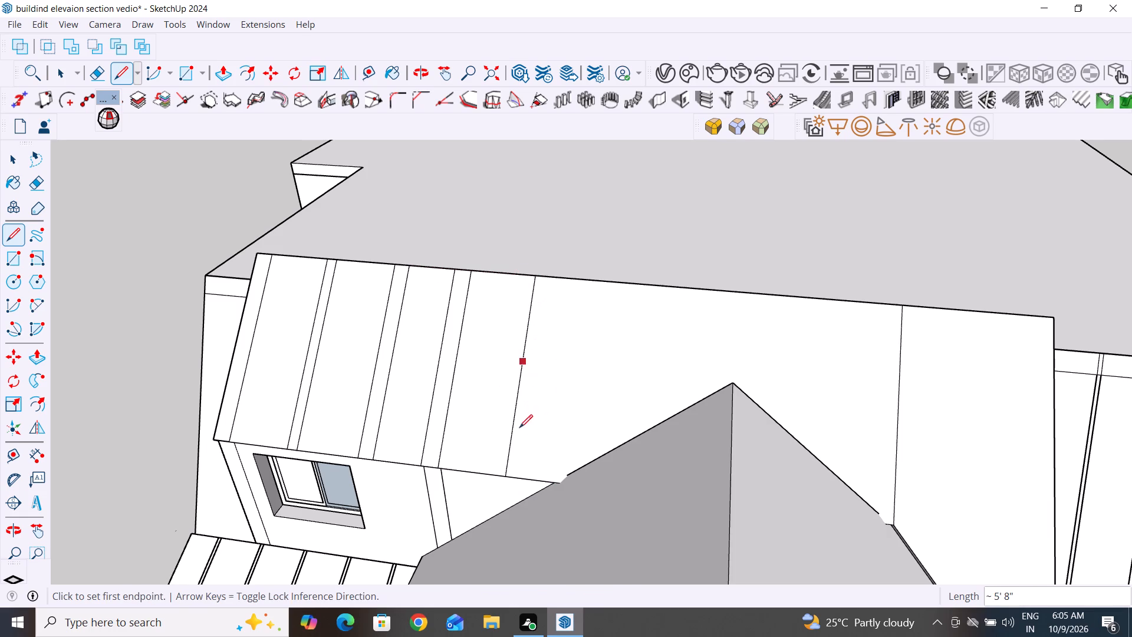
pyautogui.click(518, 477)
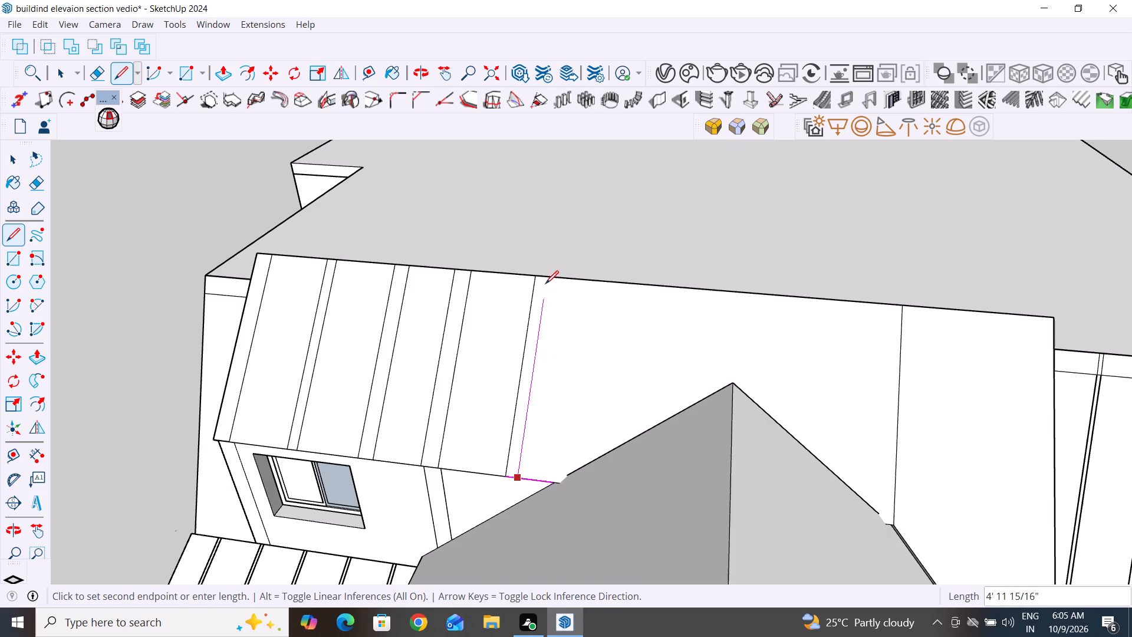
pyautogui.click(546, 280)
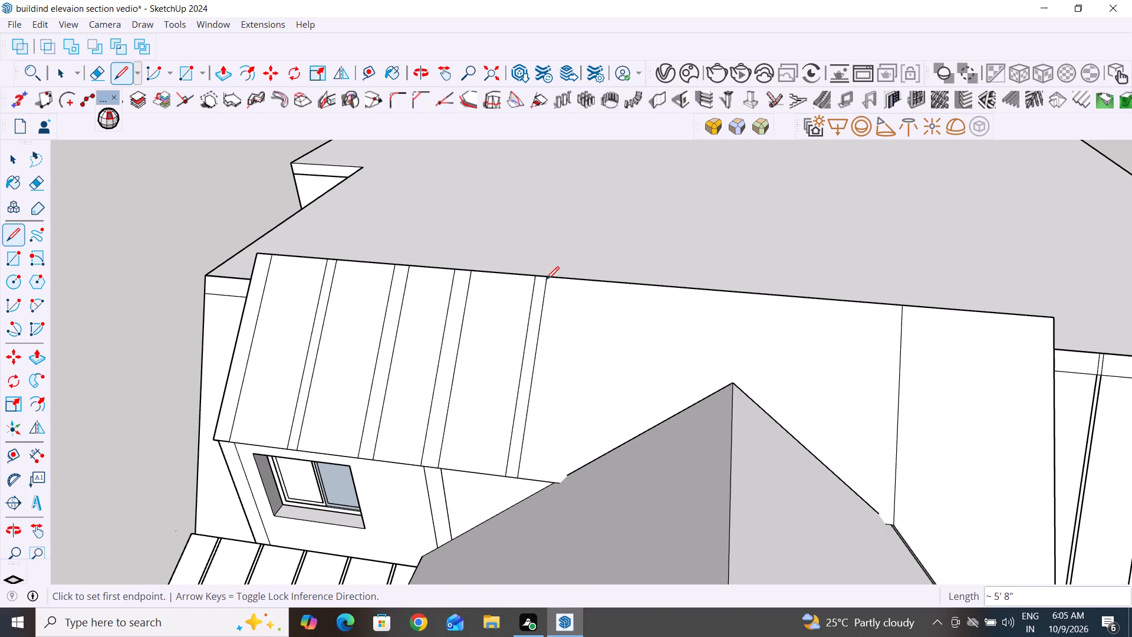
# Draw a seam strip from the gable's sloped edge to the panel's top edge, with lines about 5' 2 5/8" and 4' 10 7/8" long.
pyautogui.click(578, 465)
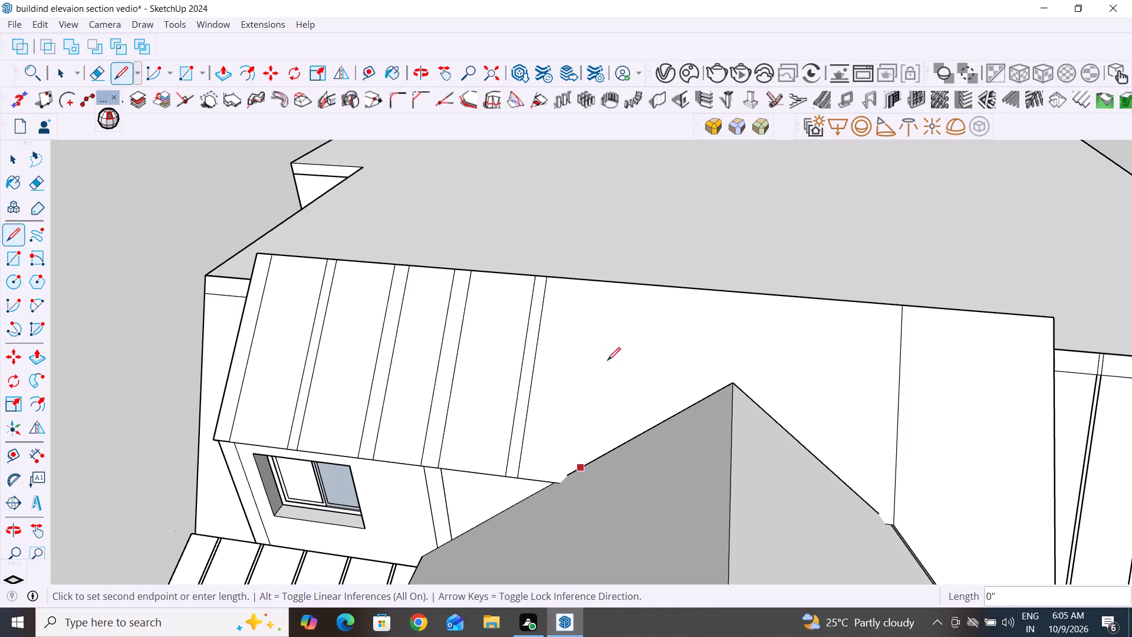
pyautogui.click(604, 281)
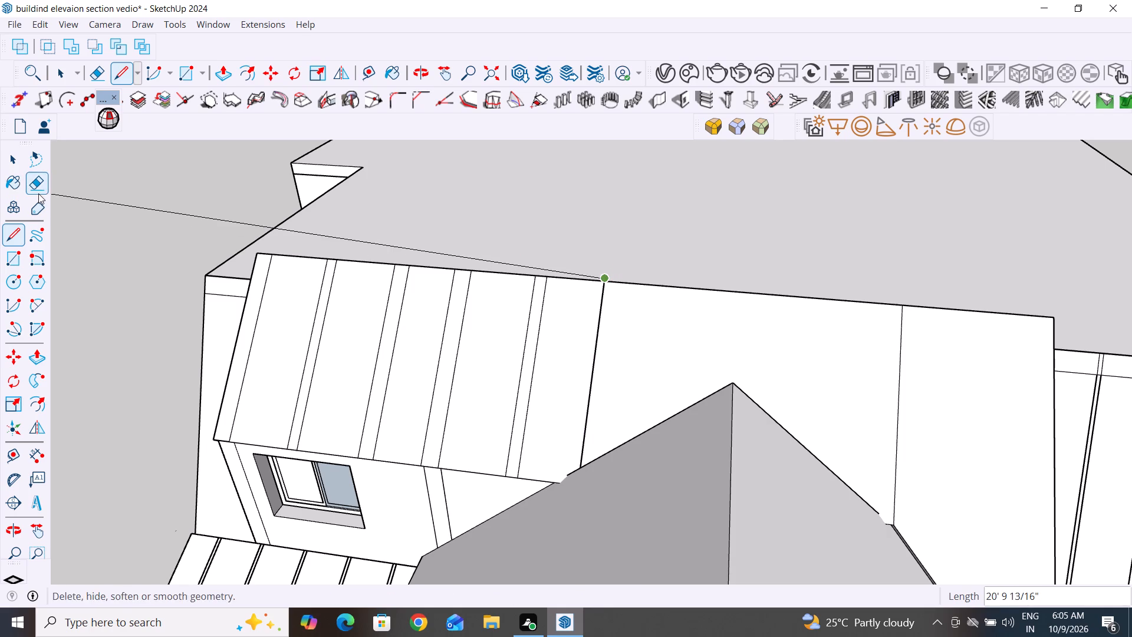
pyautogui.click(18, 156)
pyautogui.click(18, 230)
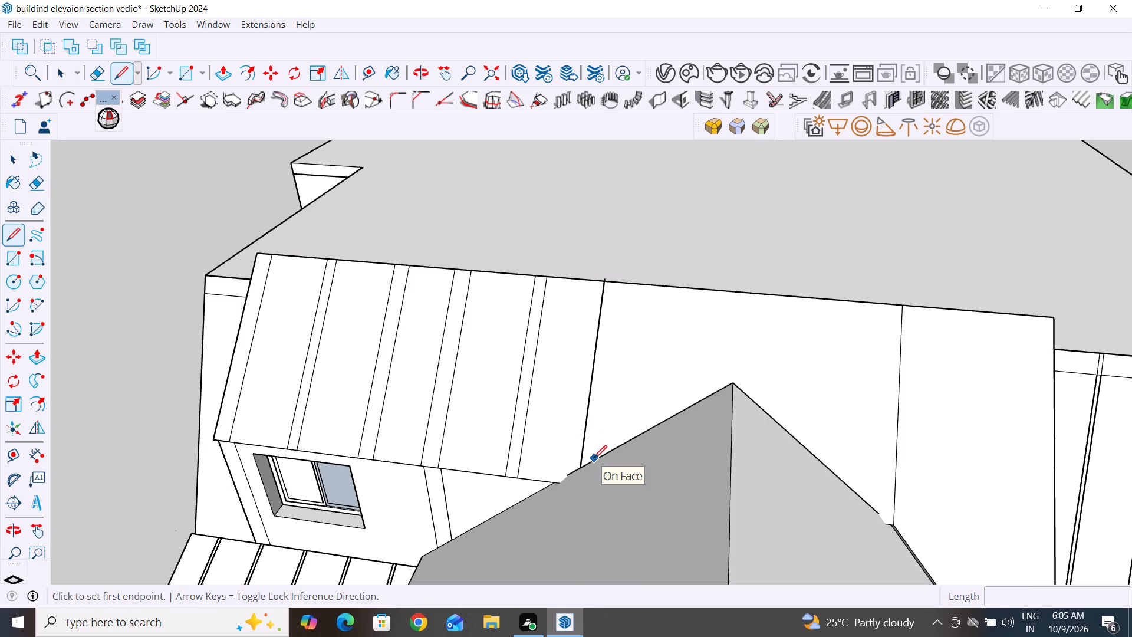
pyautogui.click(594, 458)
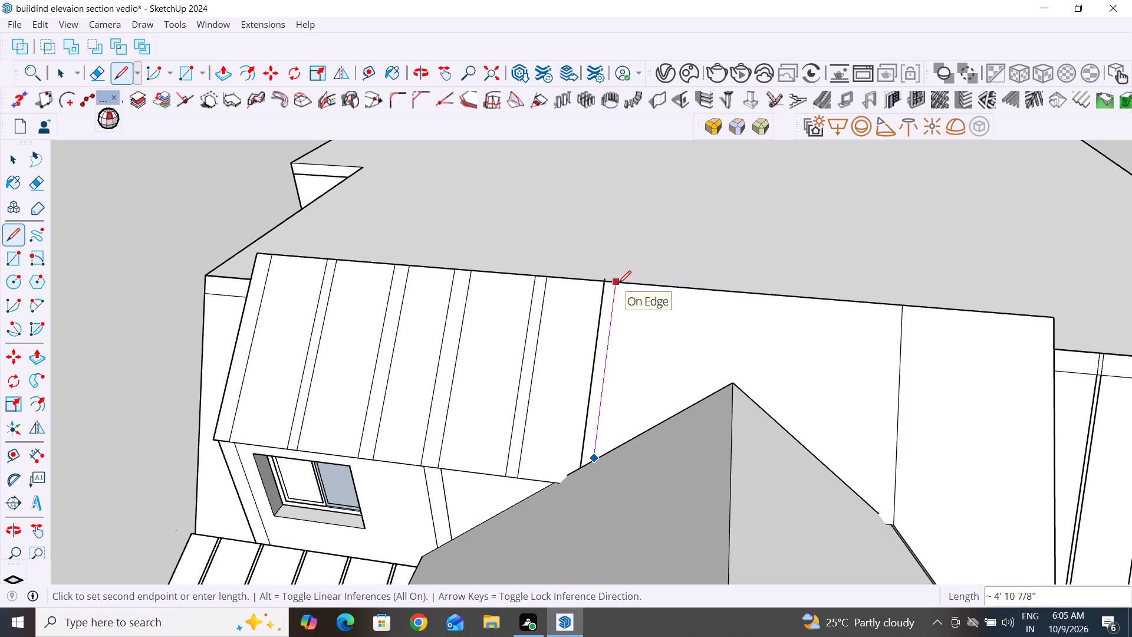
pyautogui.click(618, 284)
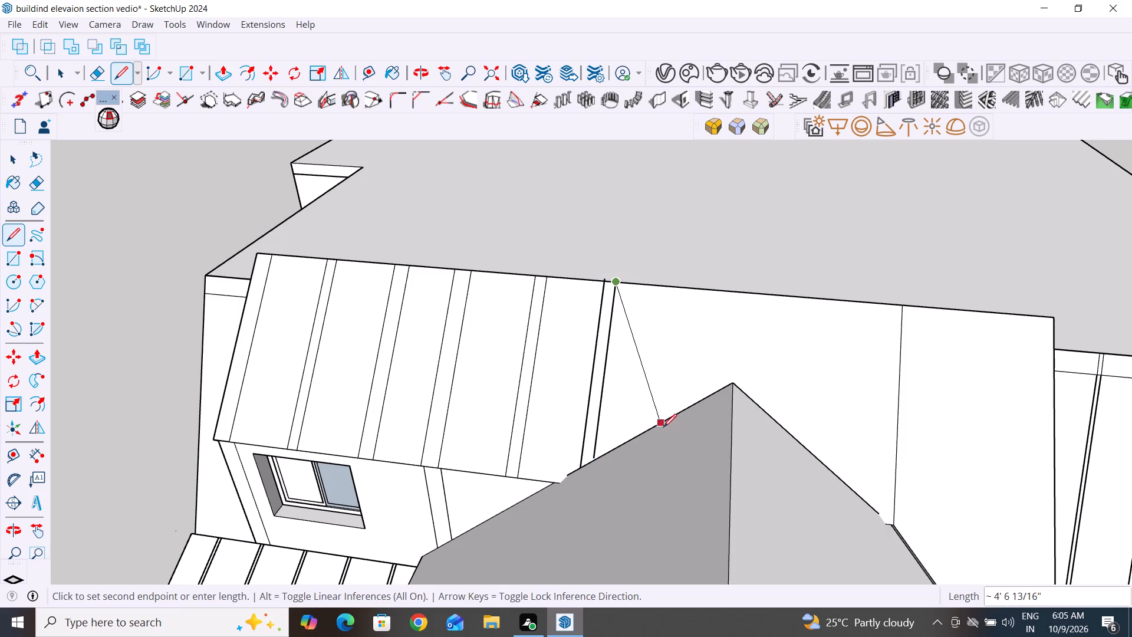
pyautogui.click(21, 155)
# Draw another seam strip nearer the gable peak, with its first line about 4' 3 13/16" long from the gable's sloped edge to the top edge.
pyautogui.click(17, 233)
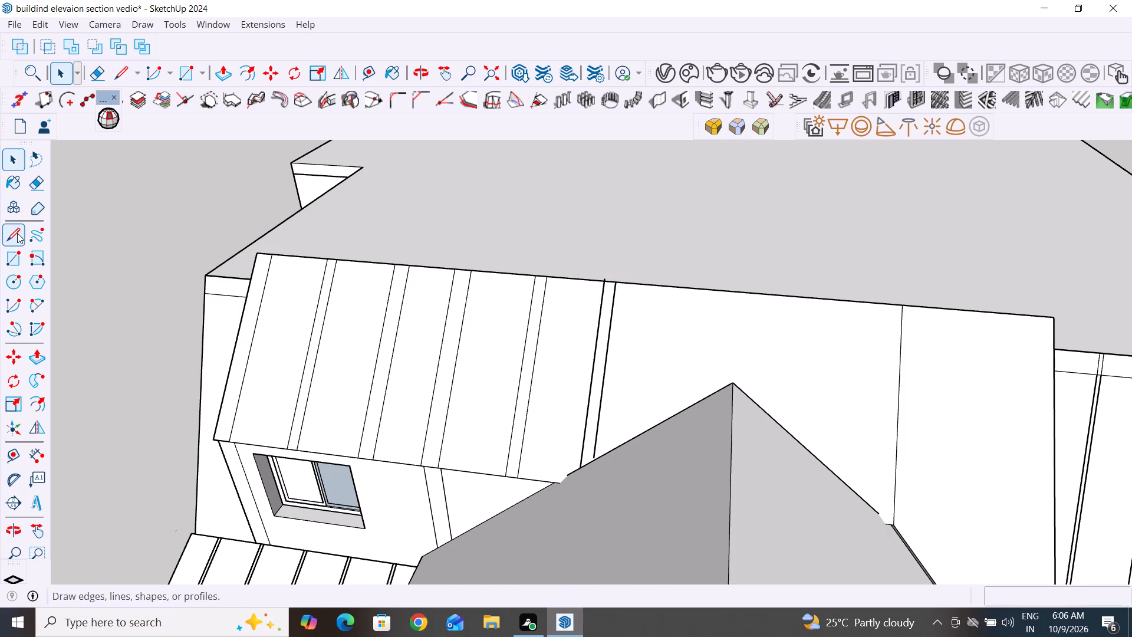
pyautogui.click(653, 427)
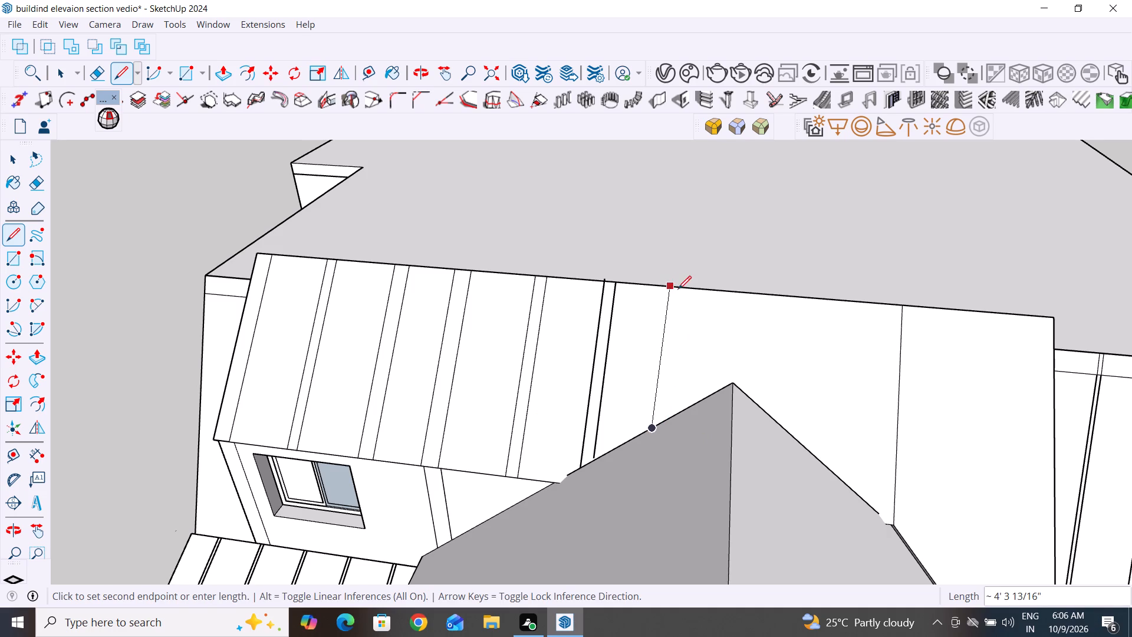
pyautogui.click(667, 286)
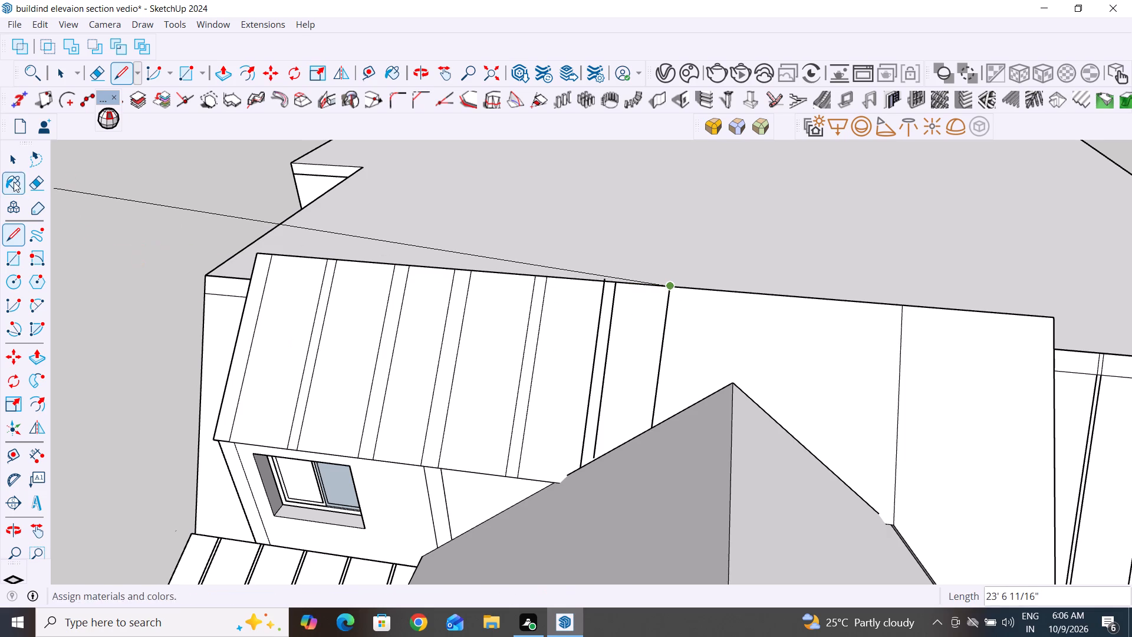
pyautogui.click(19, 159)
pyautogui.click(26, 226)
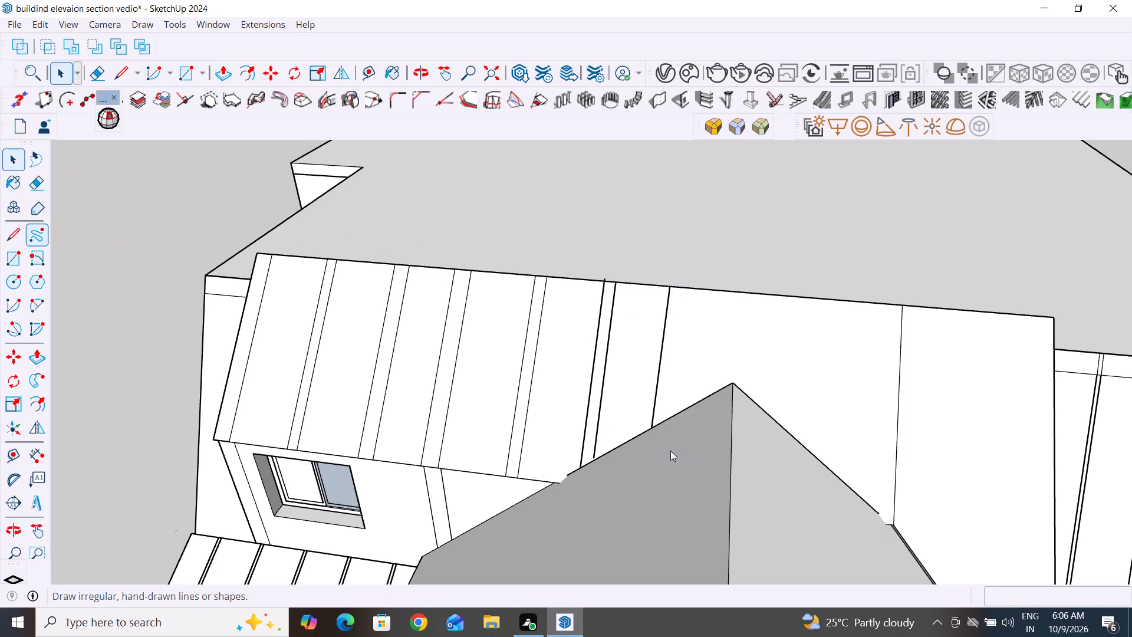
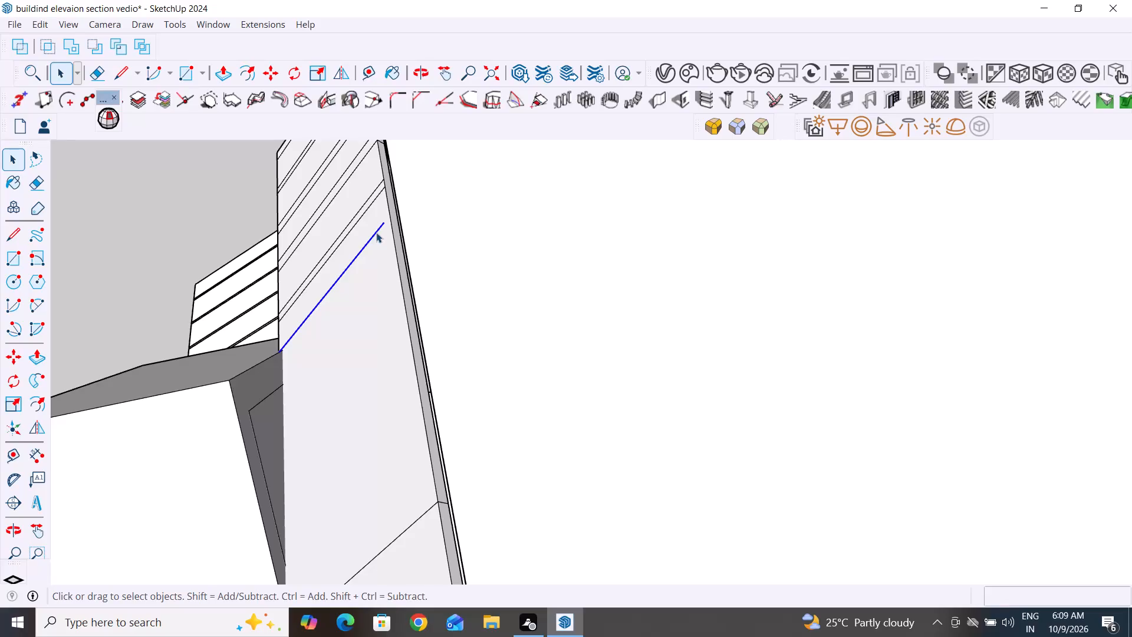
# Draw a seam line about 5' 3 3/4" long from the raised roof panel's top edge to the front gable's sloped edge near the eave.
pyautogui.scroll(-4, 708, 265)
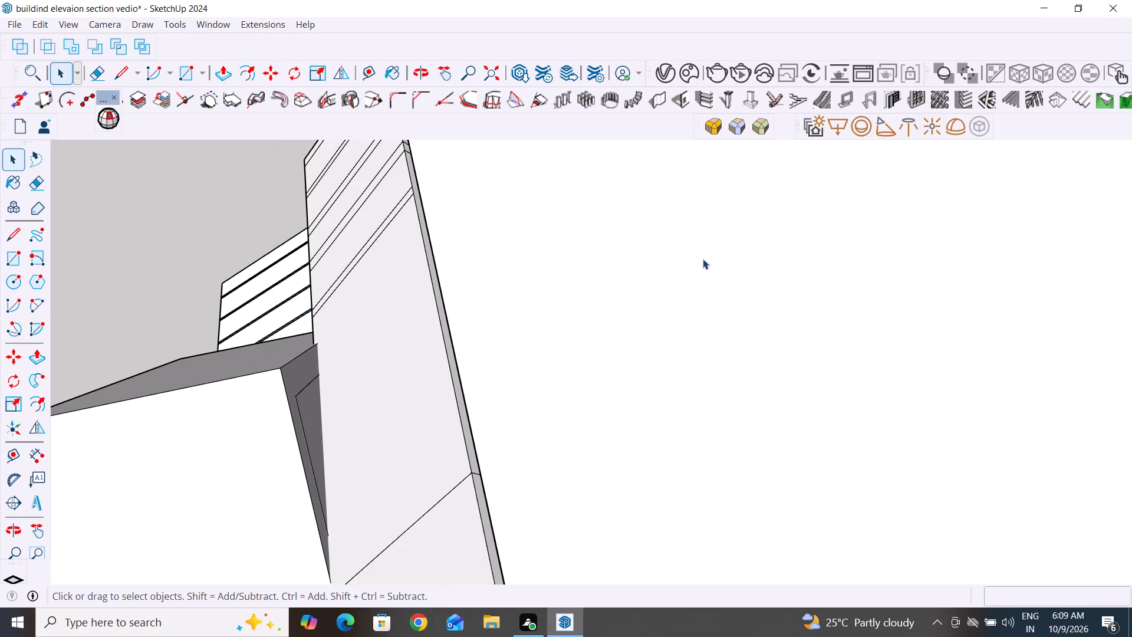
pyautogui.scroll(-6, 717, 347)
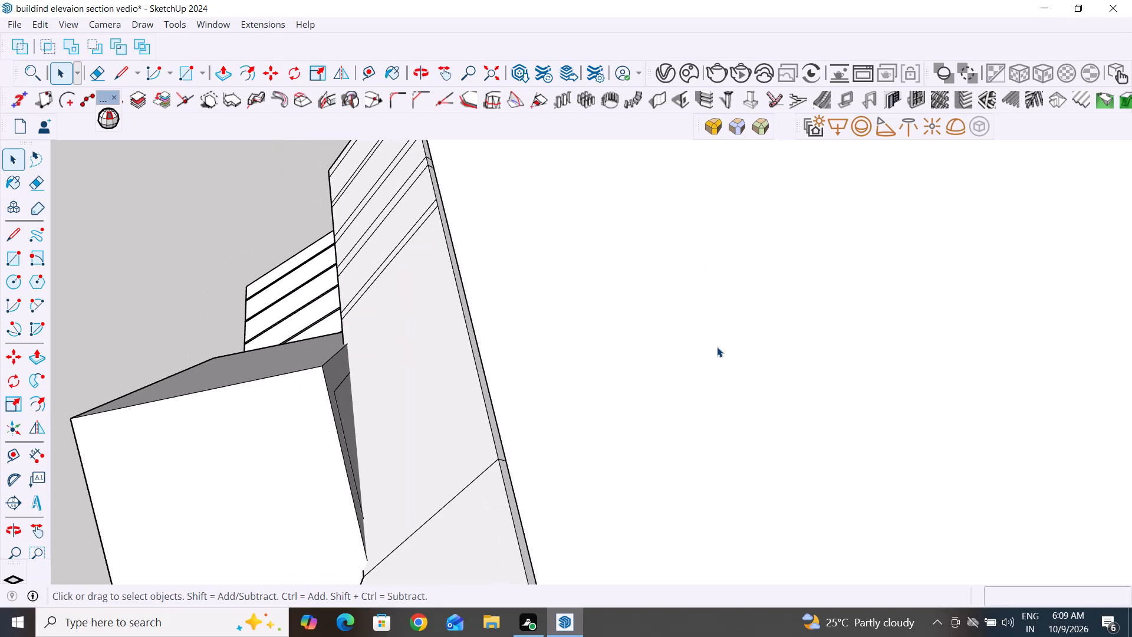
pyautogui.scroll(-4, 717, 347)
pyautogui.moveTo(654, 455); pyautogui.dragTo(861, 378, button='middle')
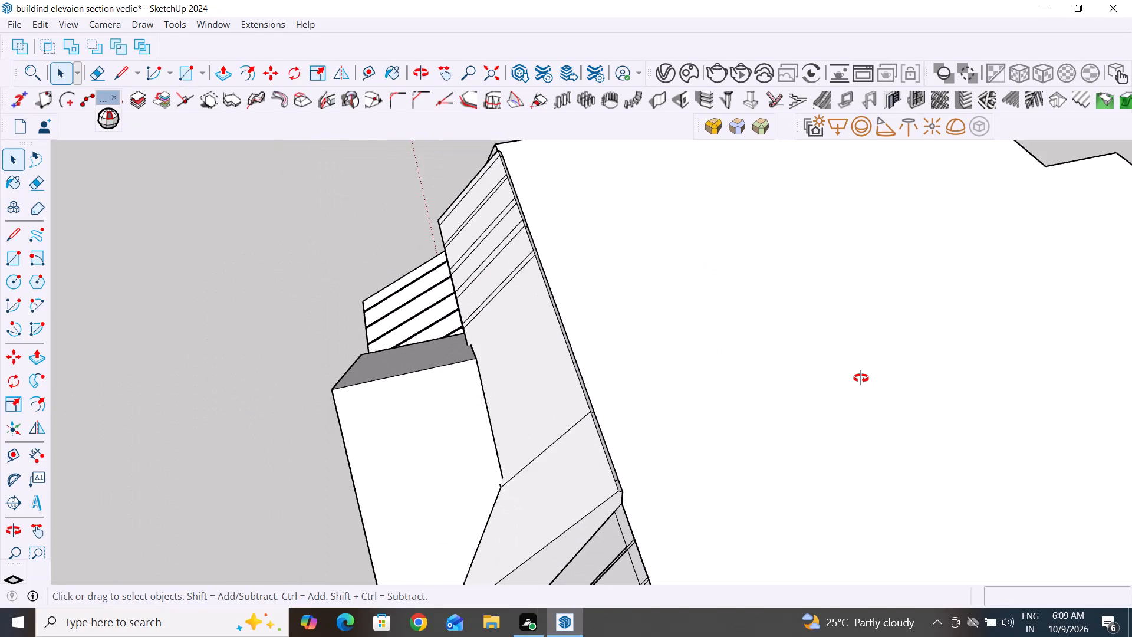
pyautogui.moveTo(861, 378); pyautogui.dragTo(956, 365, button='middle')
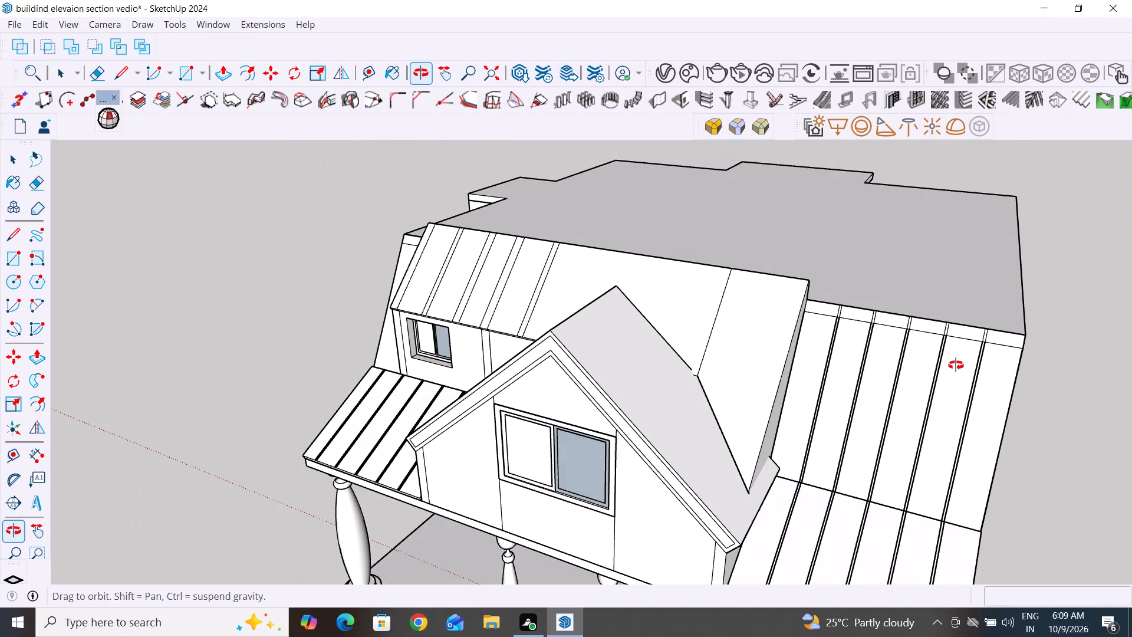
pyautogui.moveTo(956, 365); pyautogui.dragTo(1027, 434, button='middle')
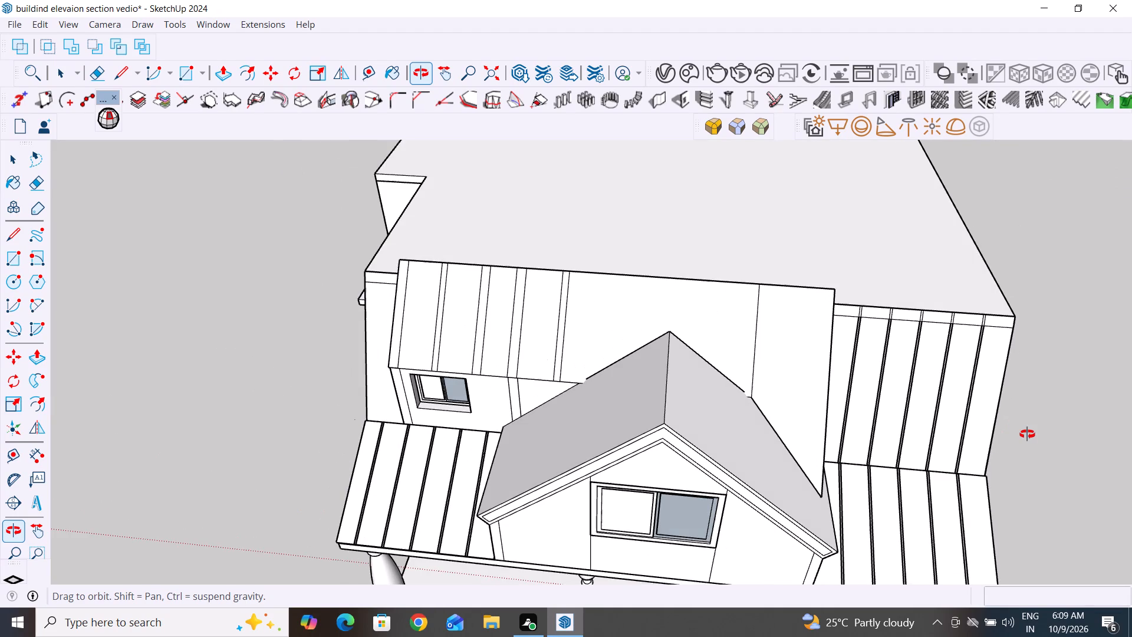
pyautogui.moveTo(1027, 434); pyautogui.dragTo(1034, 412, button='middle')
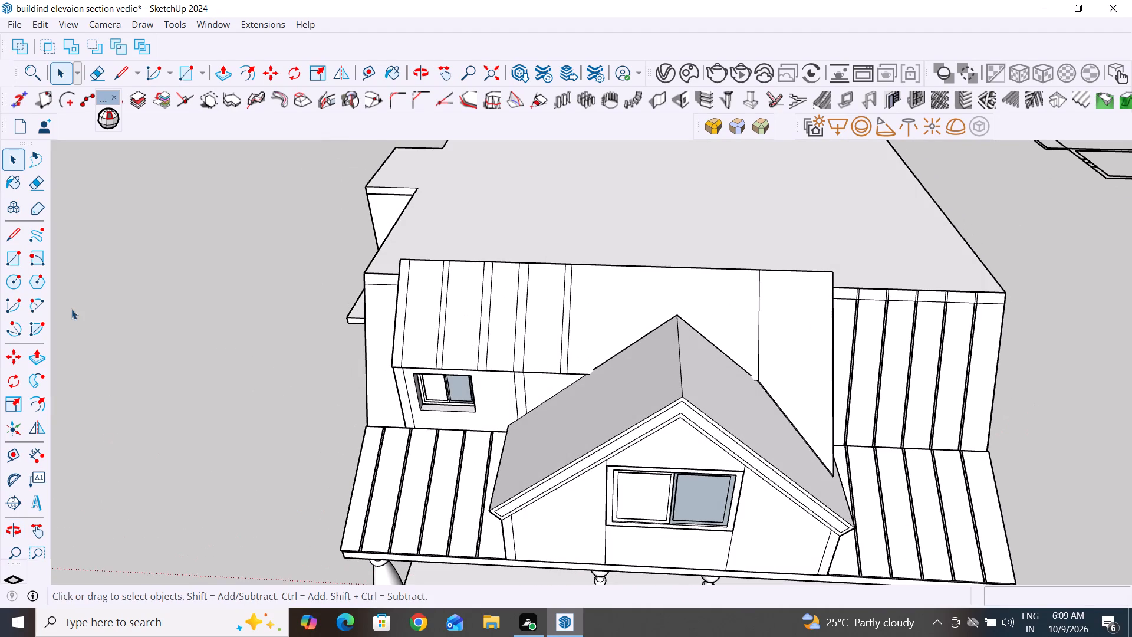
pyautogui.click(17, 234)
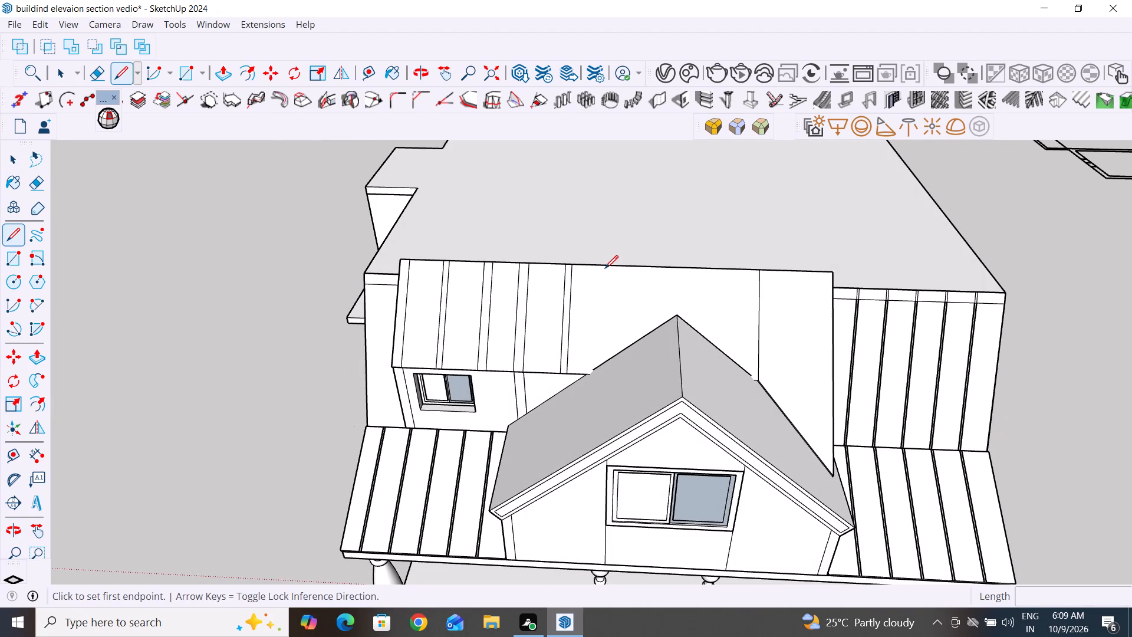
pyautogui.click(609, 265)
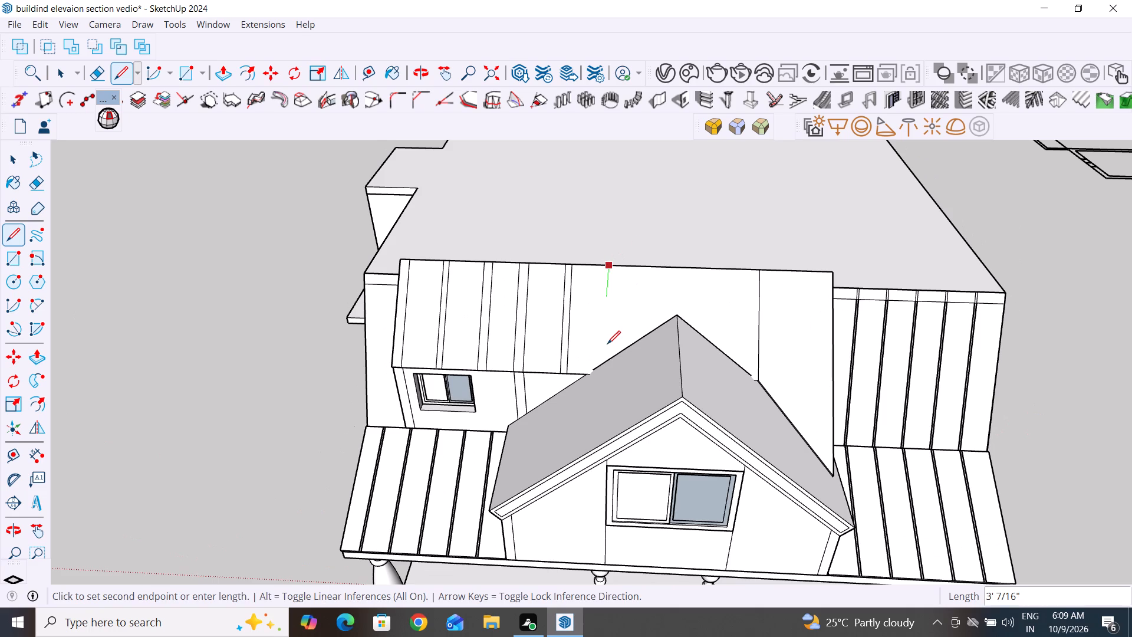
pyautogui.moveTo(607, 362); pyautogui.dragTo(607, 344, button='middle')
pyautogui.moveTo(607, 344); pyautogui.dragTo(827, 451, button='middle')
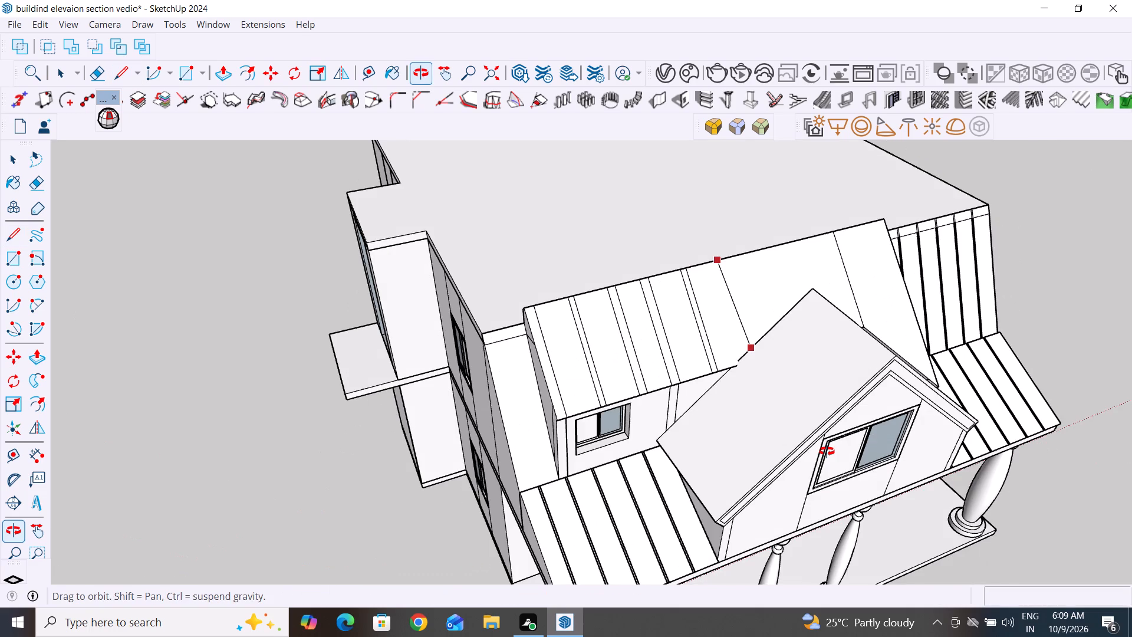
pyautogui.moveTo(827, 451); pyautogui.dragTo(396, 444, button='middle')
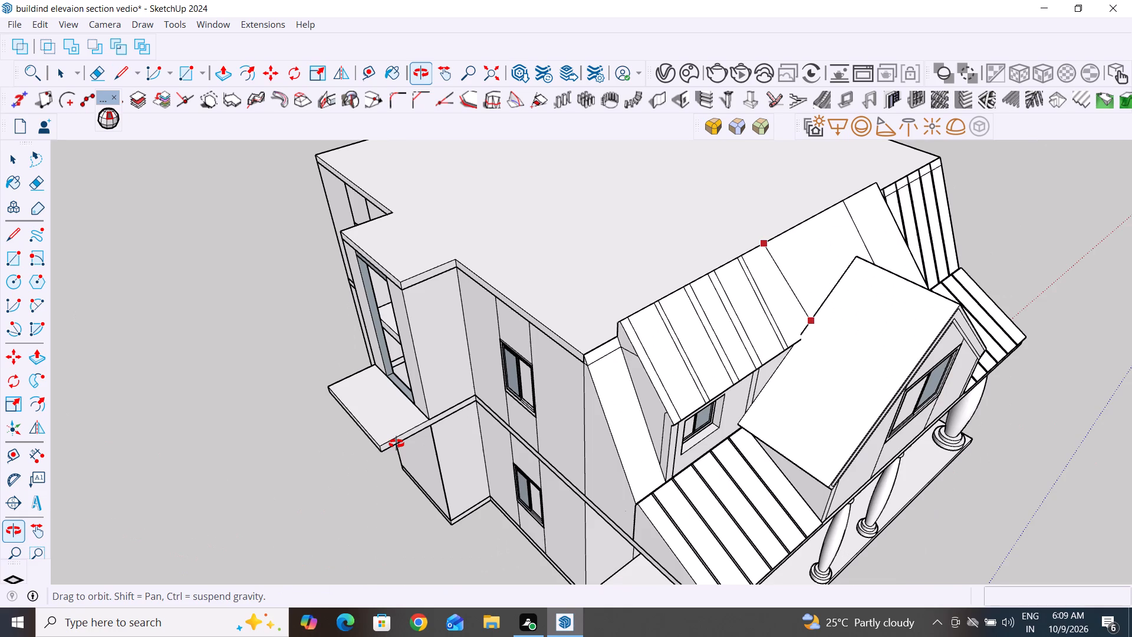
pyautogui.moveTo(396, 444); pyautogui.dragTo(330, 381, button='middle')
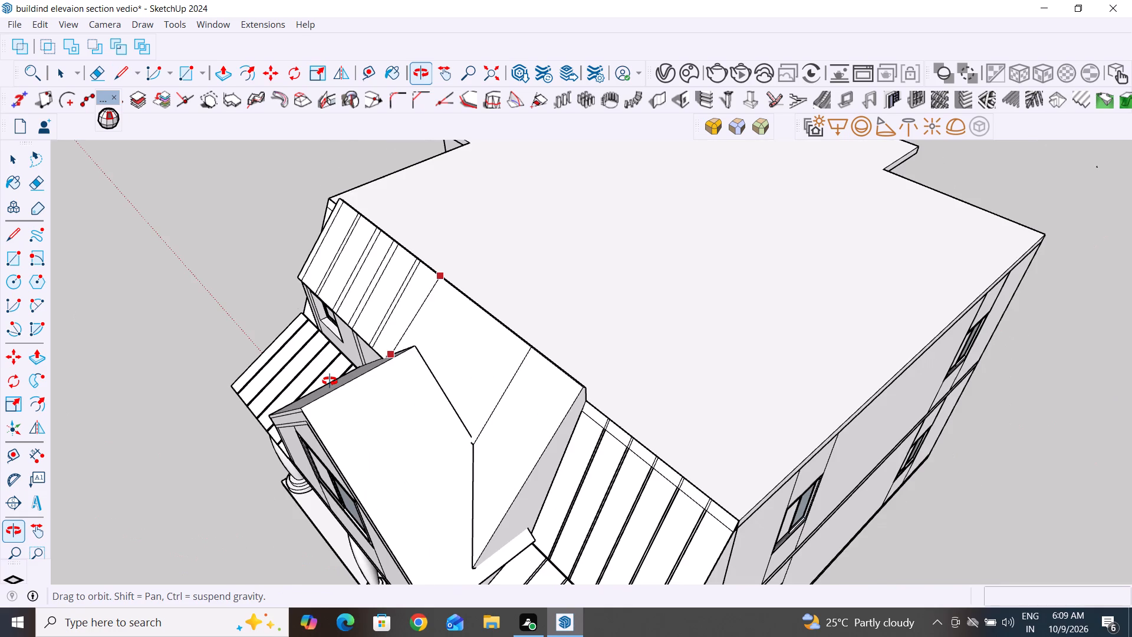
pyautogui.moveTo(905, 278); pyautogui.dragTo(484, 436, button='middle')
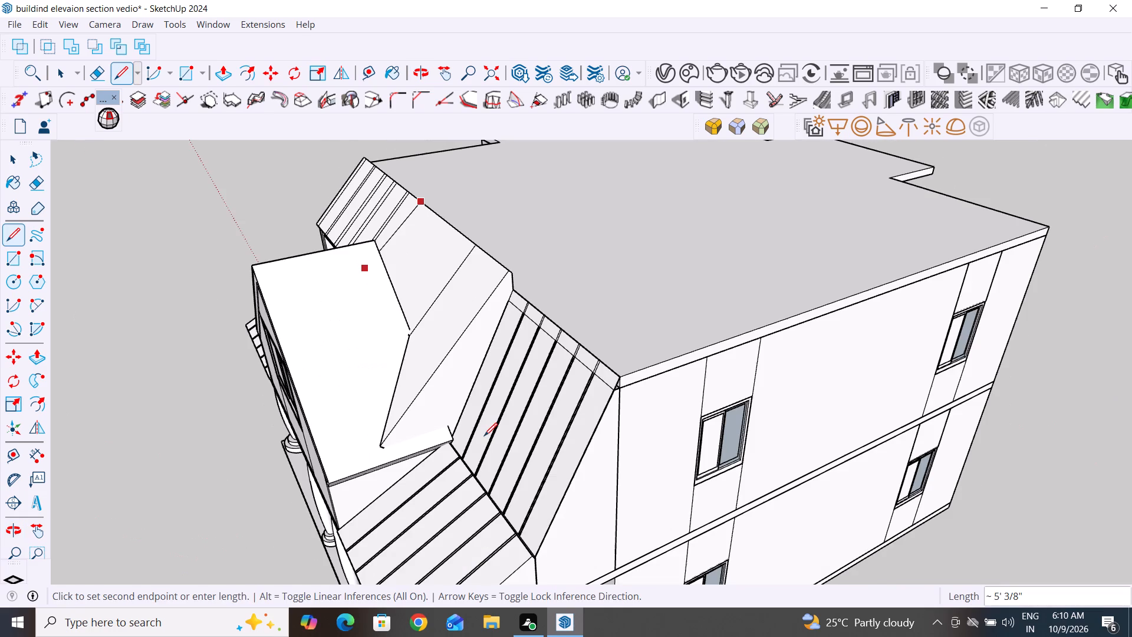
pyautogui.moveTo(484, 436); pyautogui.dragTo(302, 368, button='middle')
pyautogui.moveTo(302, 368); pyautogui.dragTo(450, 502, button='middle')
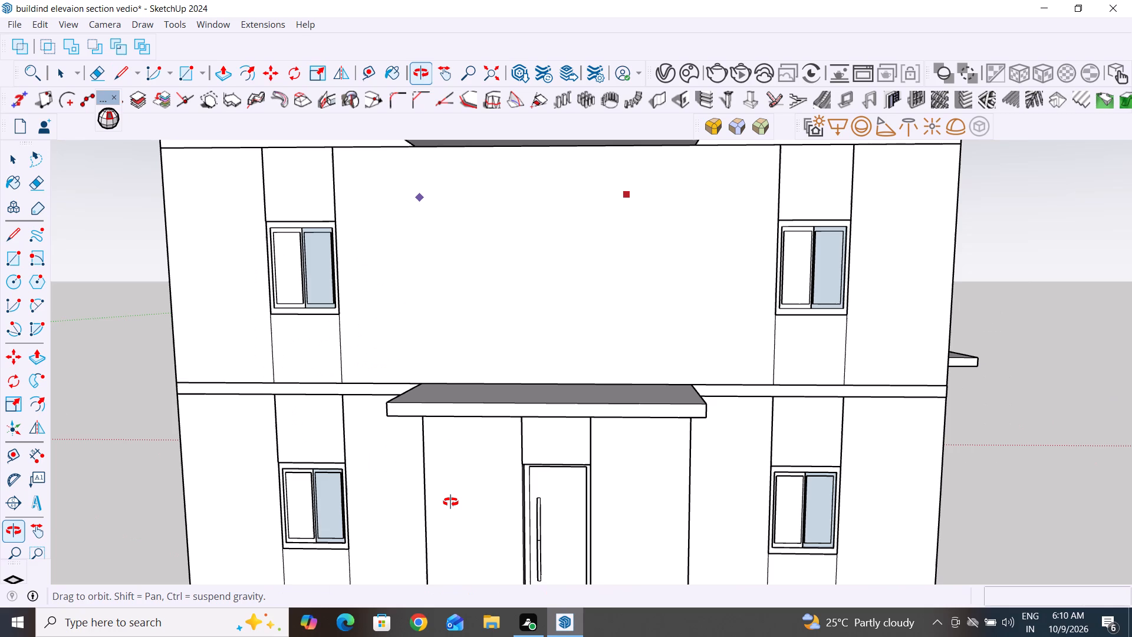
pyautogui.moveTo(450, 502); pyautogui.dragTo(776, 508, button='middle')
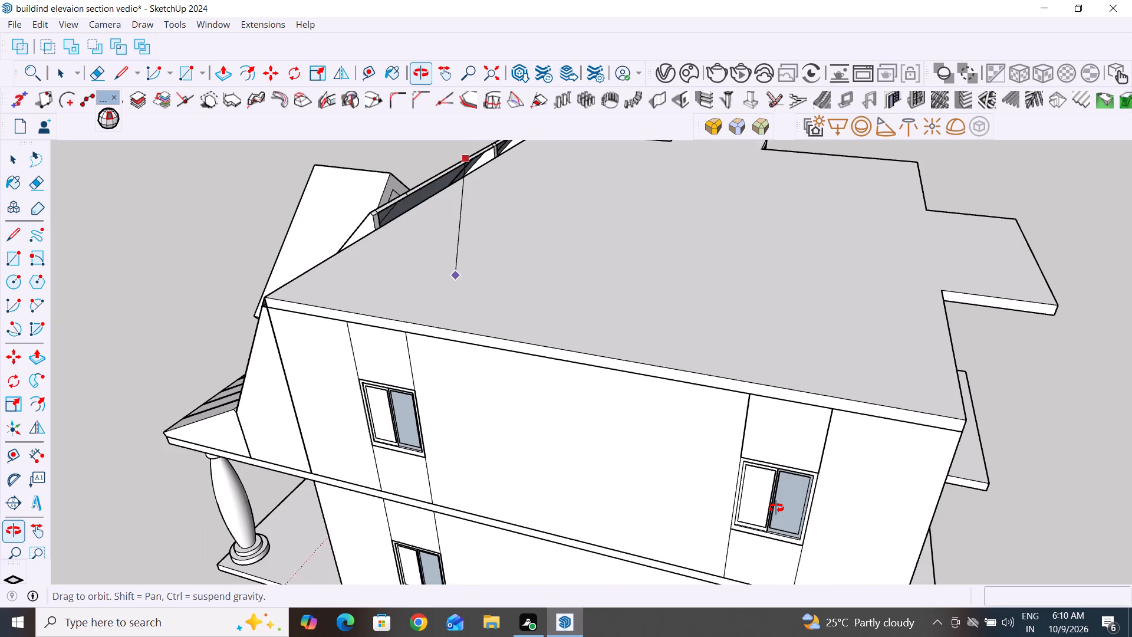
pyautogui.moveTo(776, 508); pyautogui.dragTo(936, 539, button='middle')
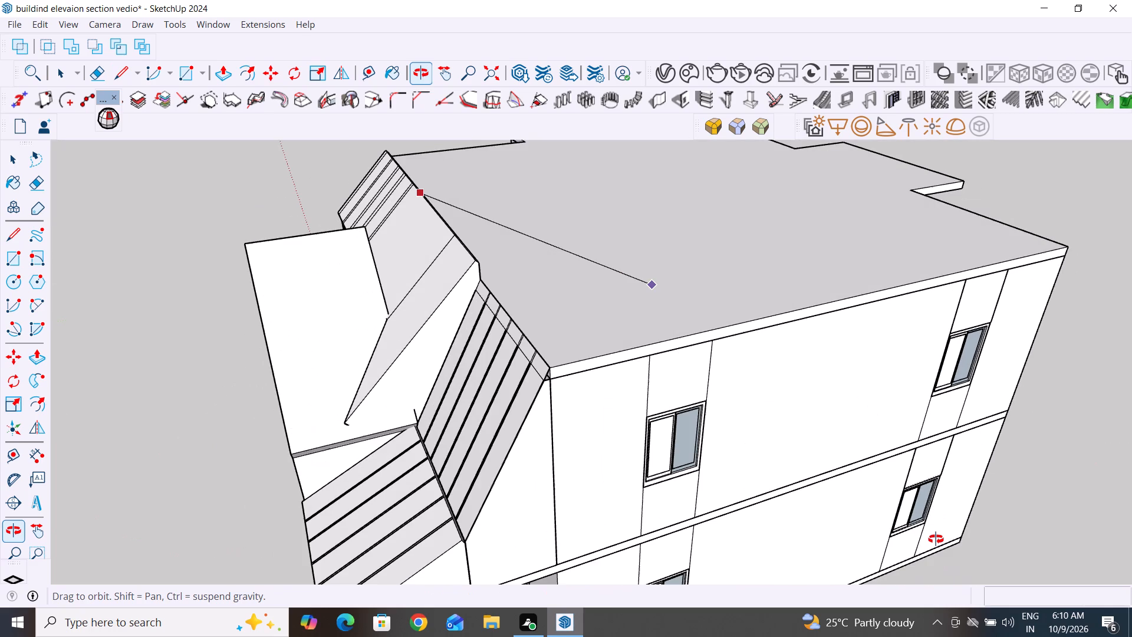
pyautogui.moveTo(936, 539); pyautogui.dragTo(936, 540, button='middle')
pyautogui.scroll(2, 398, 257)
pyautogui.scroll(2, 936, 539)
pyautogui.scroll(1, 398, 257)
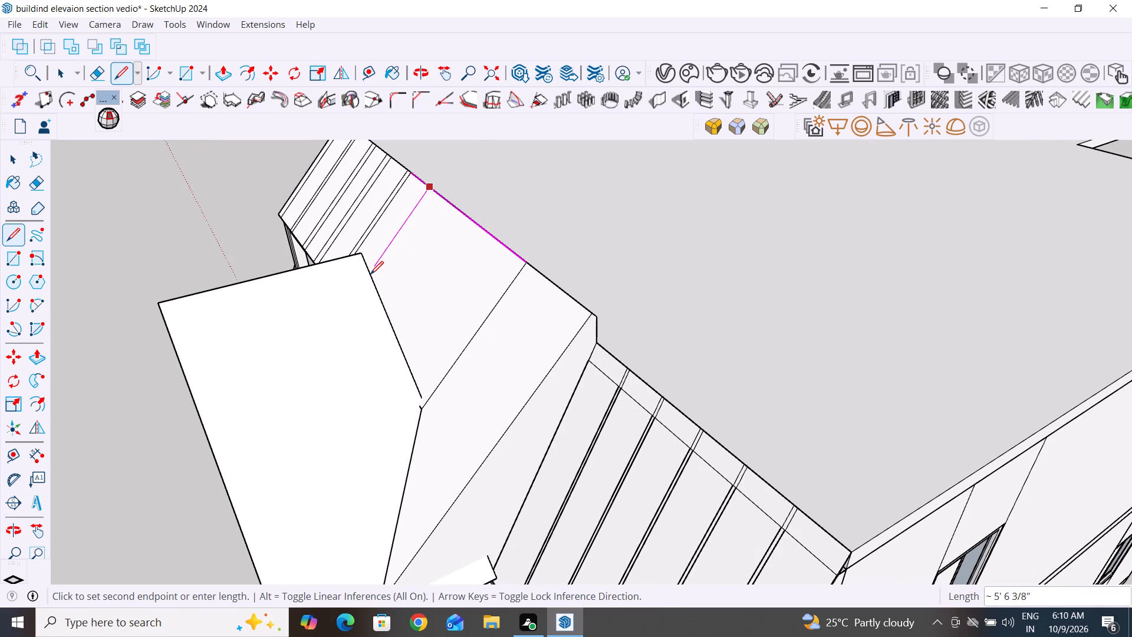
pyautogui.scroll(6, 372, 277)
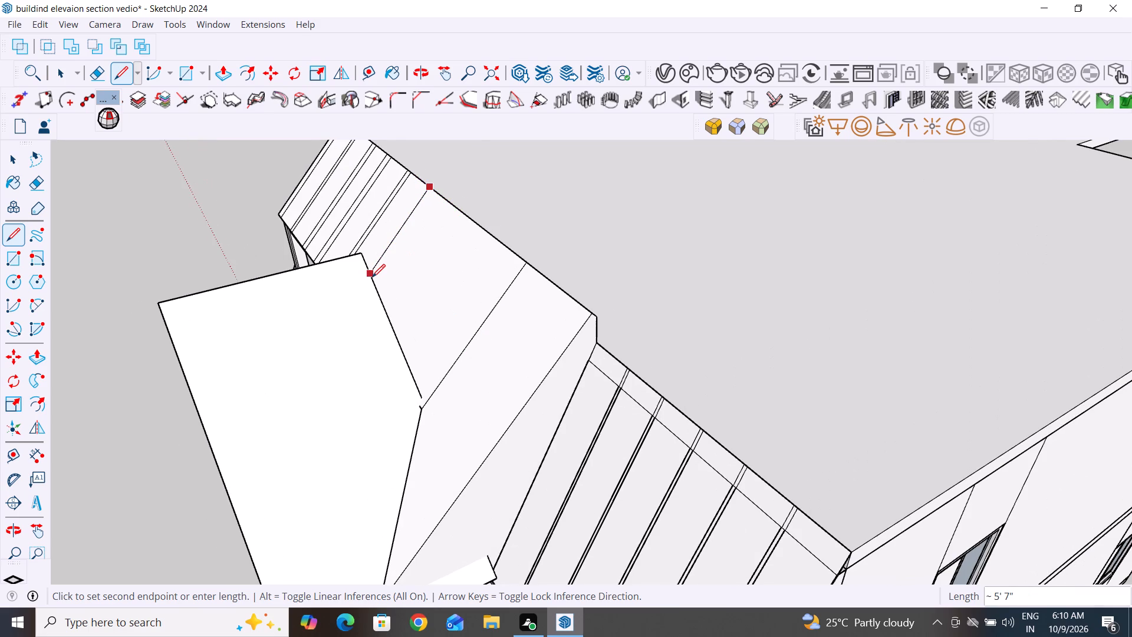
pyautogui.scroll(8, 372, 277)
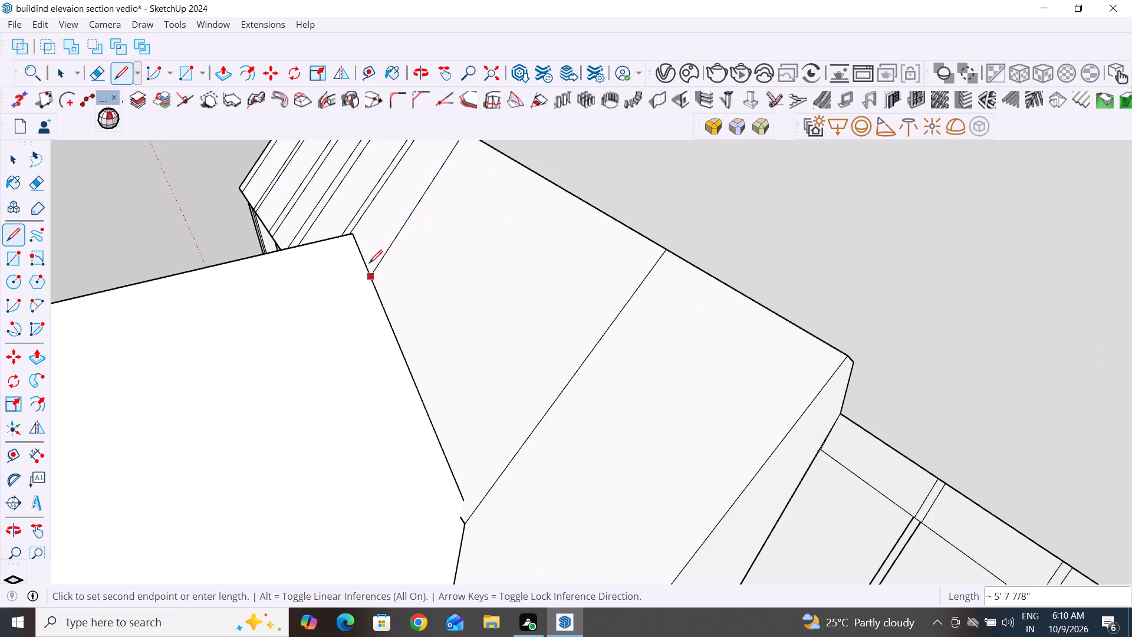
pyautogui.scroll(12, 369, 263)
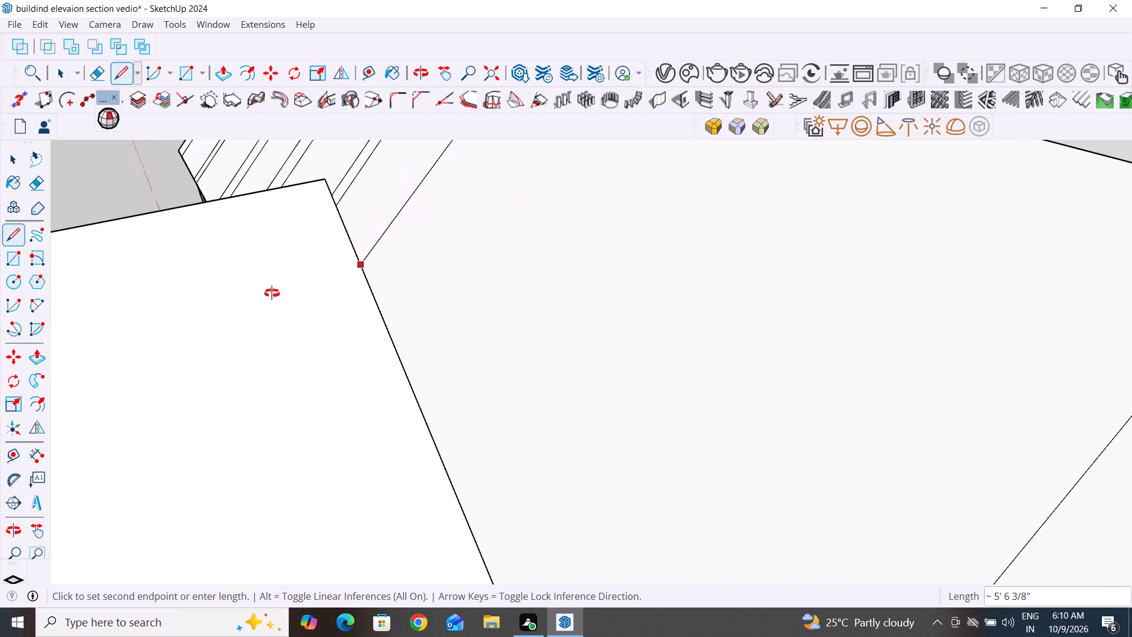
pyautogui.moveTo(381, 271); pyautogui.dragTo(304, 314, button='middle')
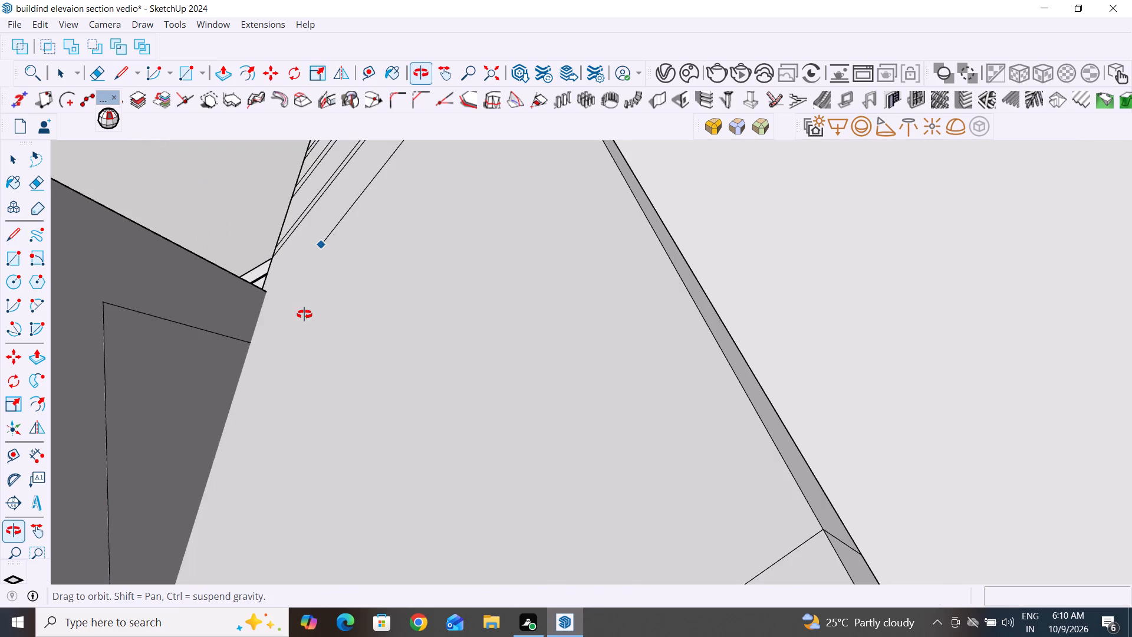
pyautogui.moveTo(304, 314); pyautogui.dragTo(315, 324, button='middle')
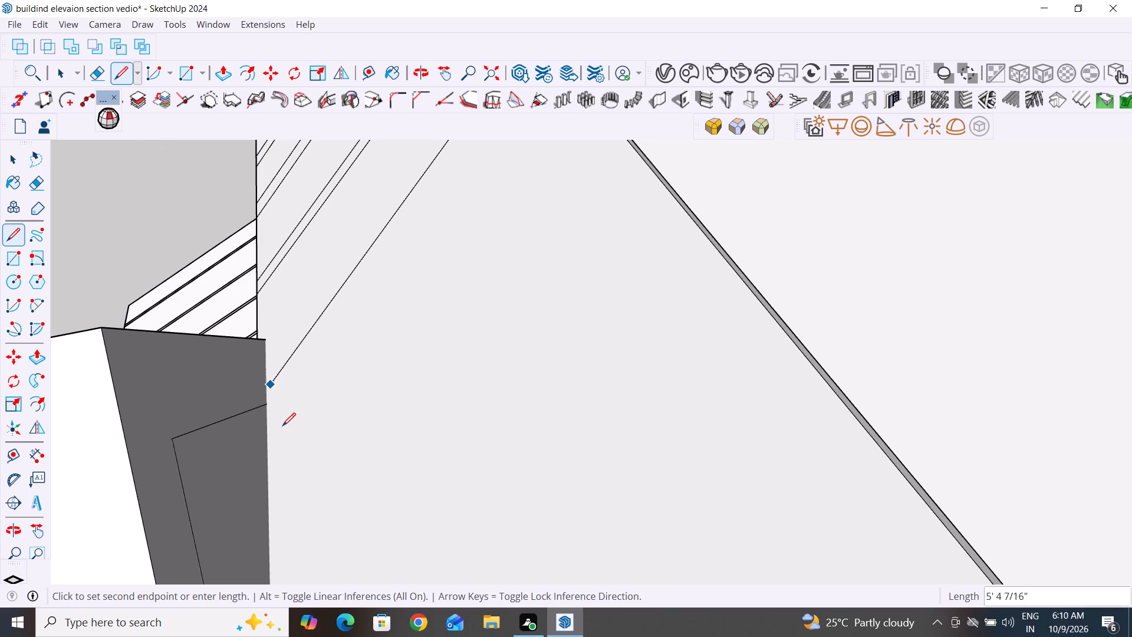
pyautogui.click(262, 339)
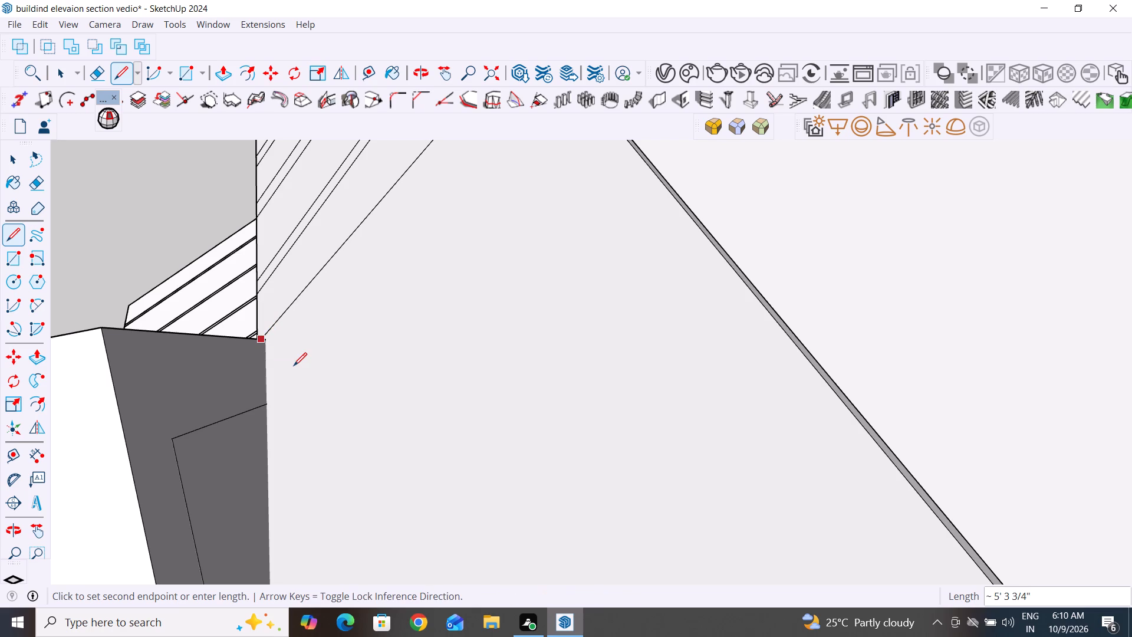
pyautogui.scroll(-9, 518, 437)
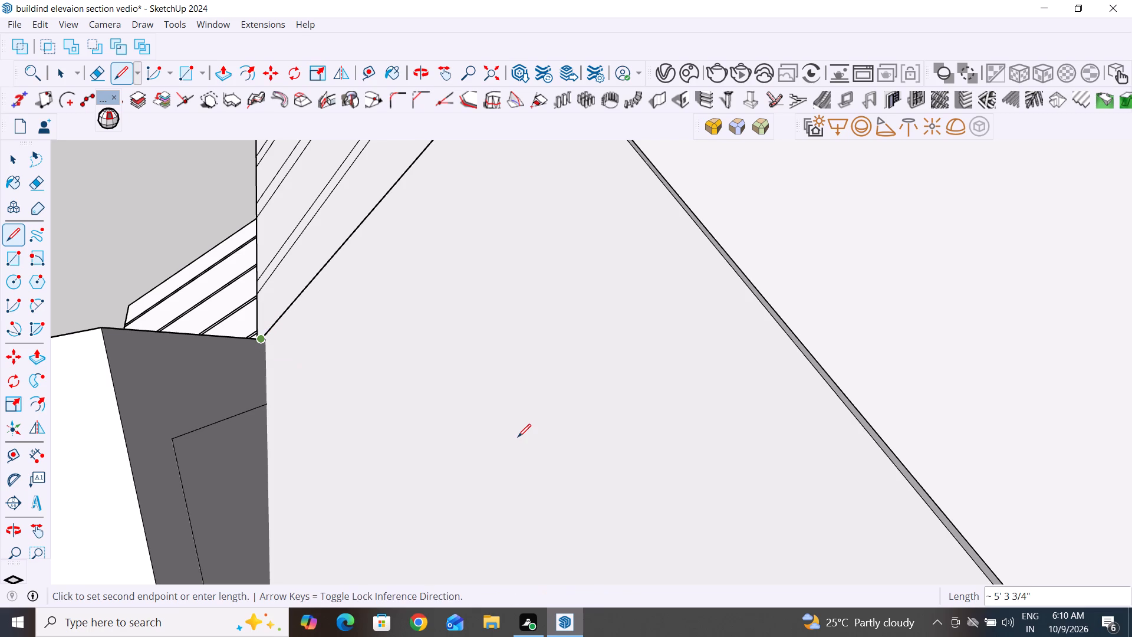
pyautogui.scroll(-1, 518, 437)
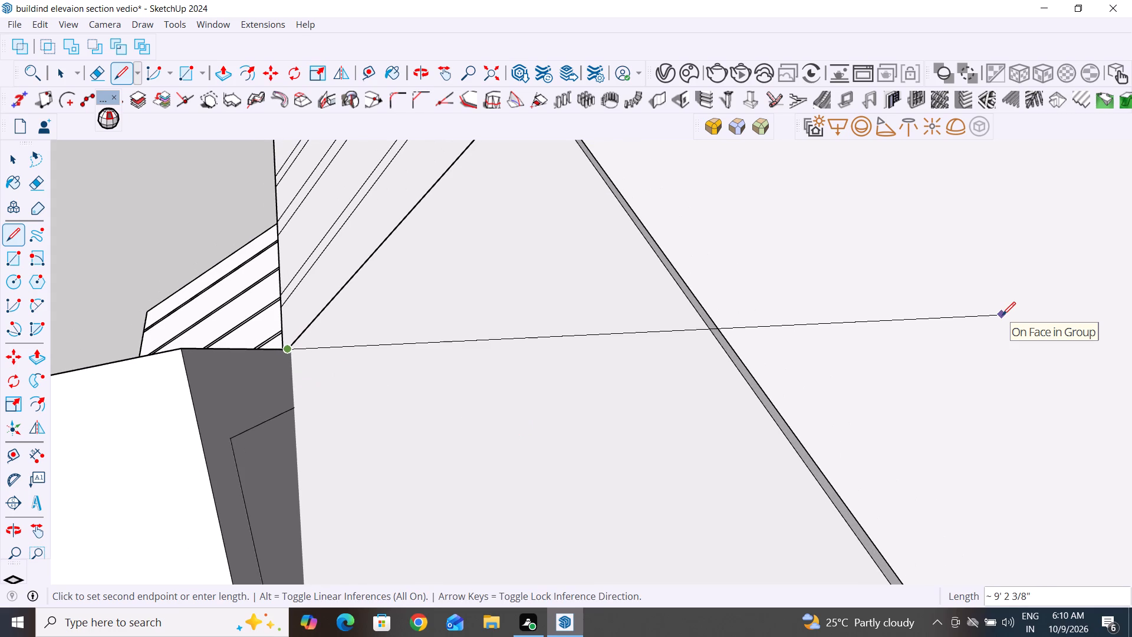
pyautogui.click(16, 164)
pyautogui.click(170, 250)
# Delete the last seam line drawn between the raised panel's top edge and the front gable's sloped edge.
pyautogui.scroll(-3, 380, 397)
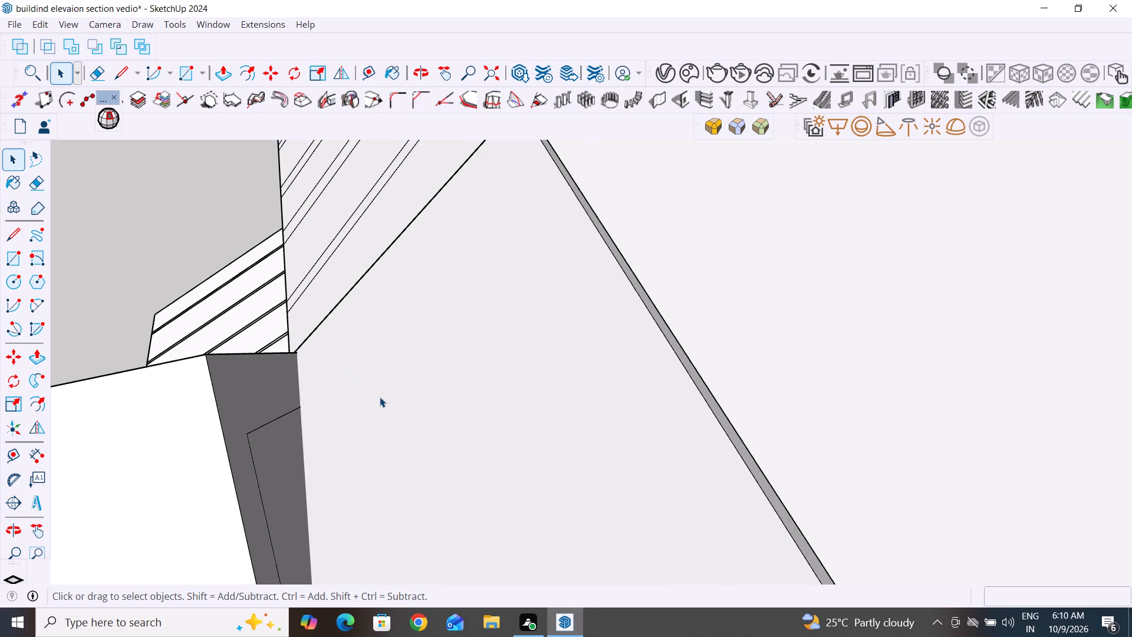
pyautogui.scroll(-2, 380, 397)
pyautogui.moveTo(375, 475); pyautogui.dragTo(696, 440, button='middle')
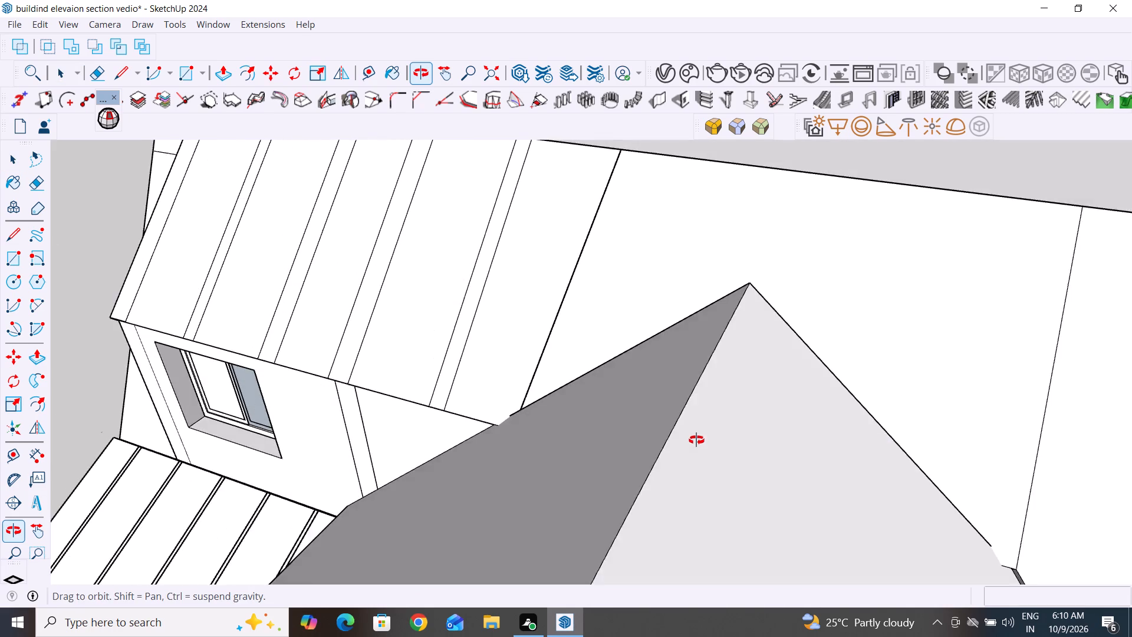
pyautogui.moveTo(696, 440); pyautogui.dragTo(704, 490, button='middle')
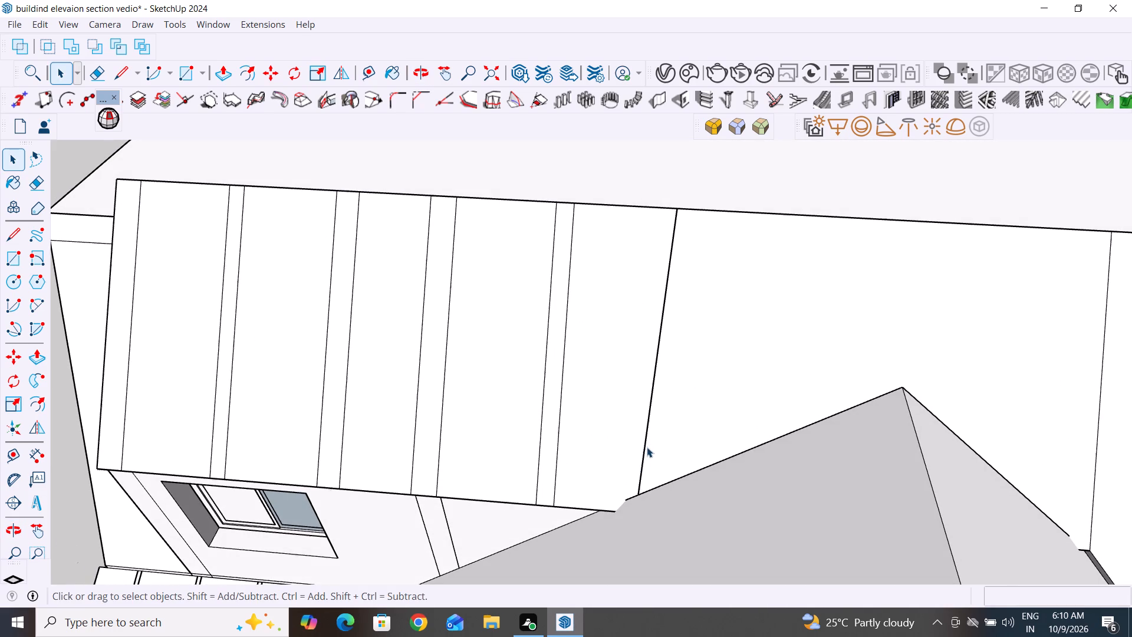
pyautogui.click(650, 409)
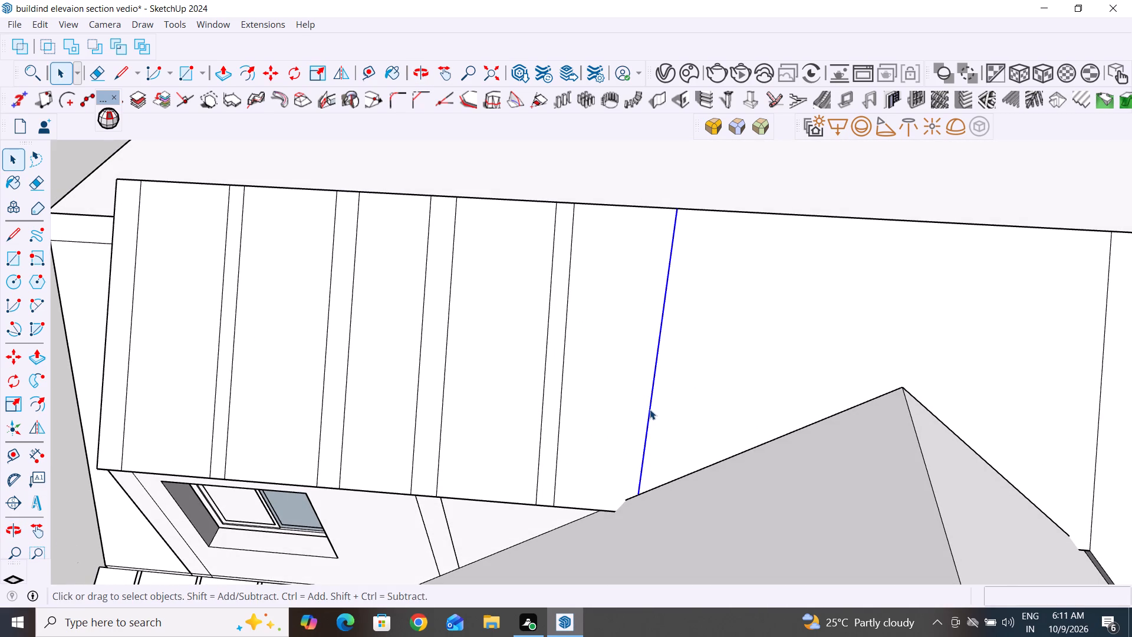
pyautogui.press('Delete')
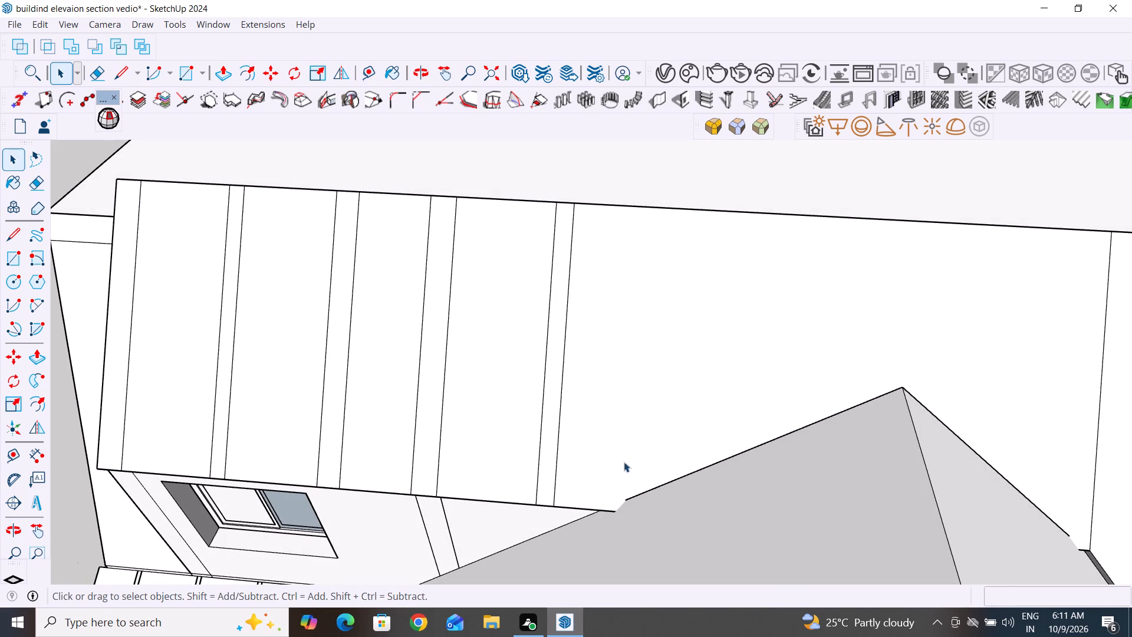
# Delete the seam line closest to the front gable in the strip that meets the raised roof panel's lower edge.
pyautogui.moveTo(639, 477); pyautogui.dragTo(848, 469, button='middle')
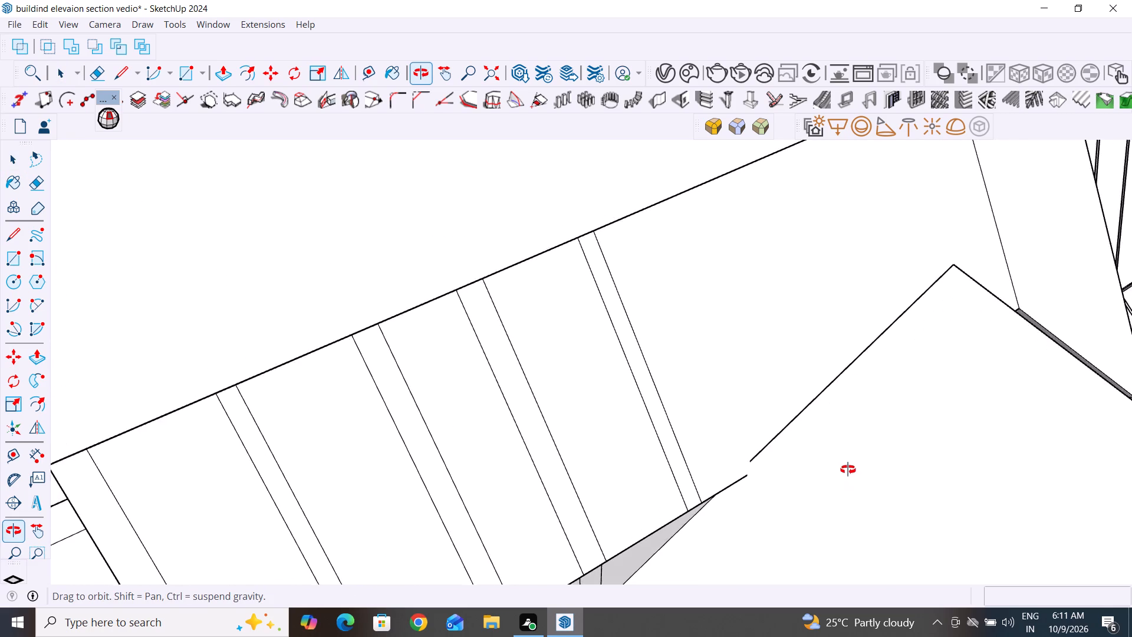
pyautogui.moveTo(848, 469); pyautogui.dragTo(1020, 465, button='middle')
pyautogui.scroll(3, 787, 302)
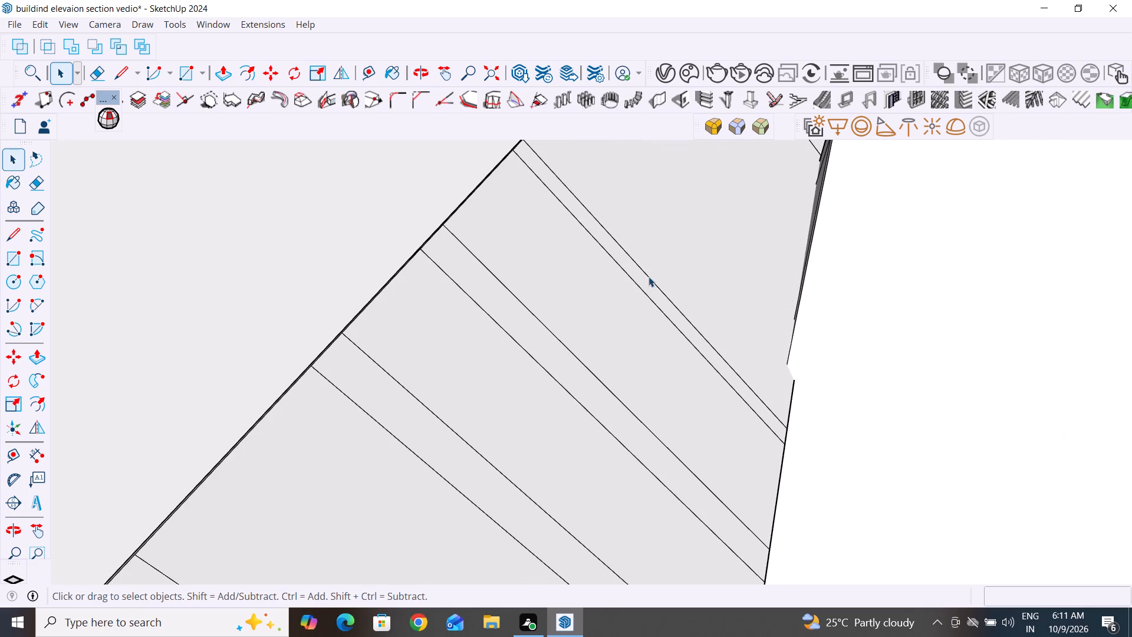
pyautogui.scroll(-9, 756, 415)
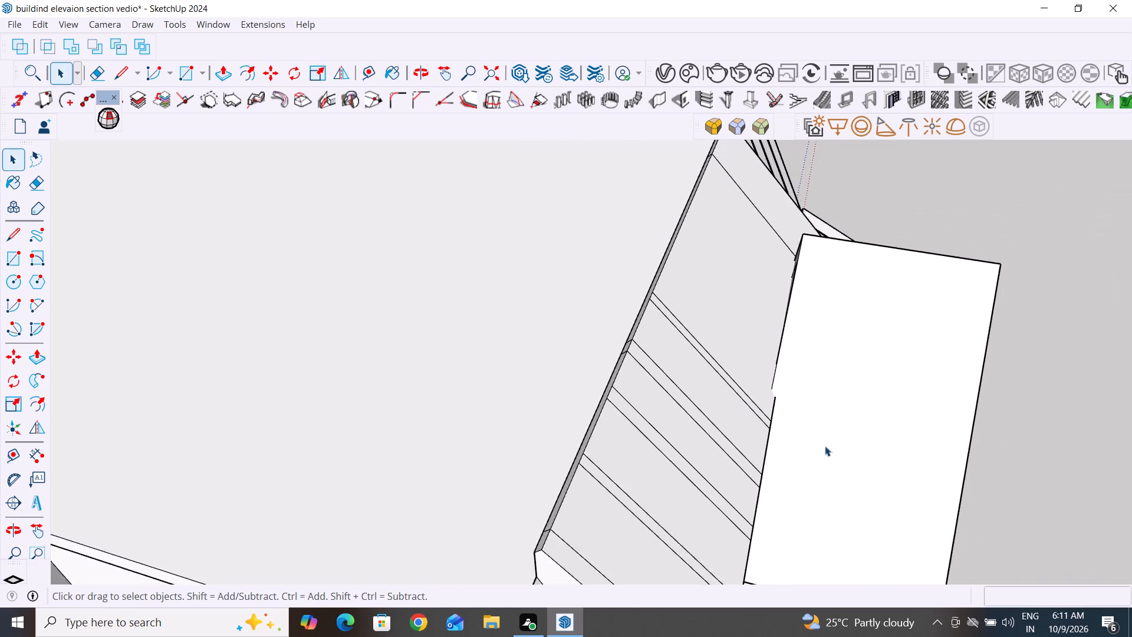
pyautogui.moveTo(785, 454); pyautogui.dragTo(534, 427, button='middle')
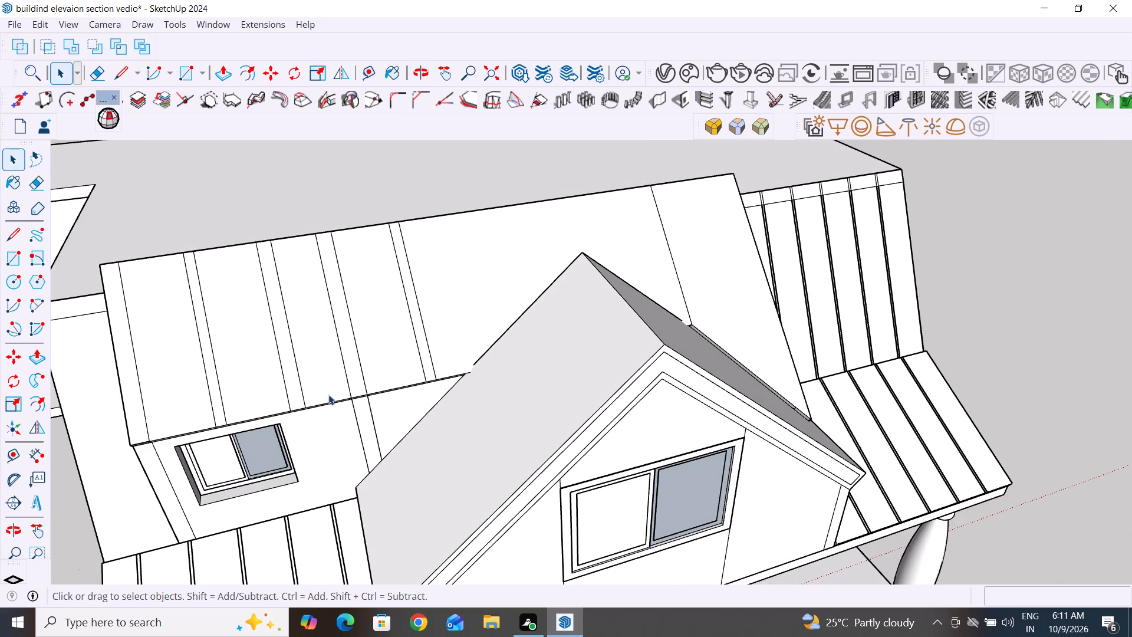
pyautogui.click(434, 369)
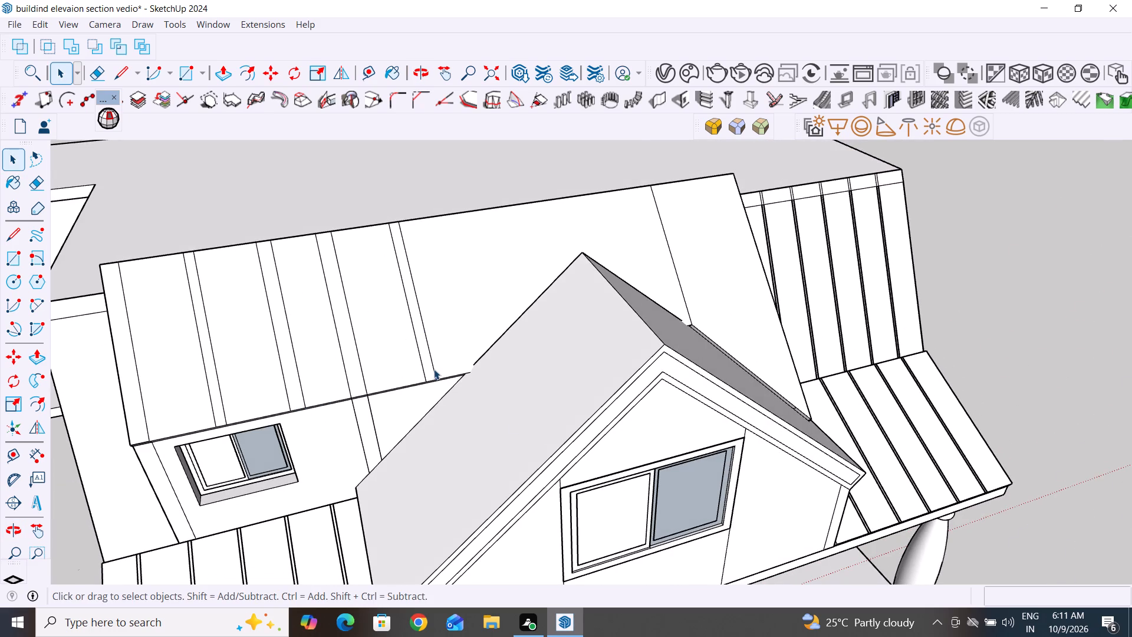
pyautogui.press('Delete')
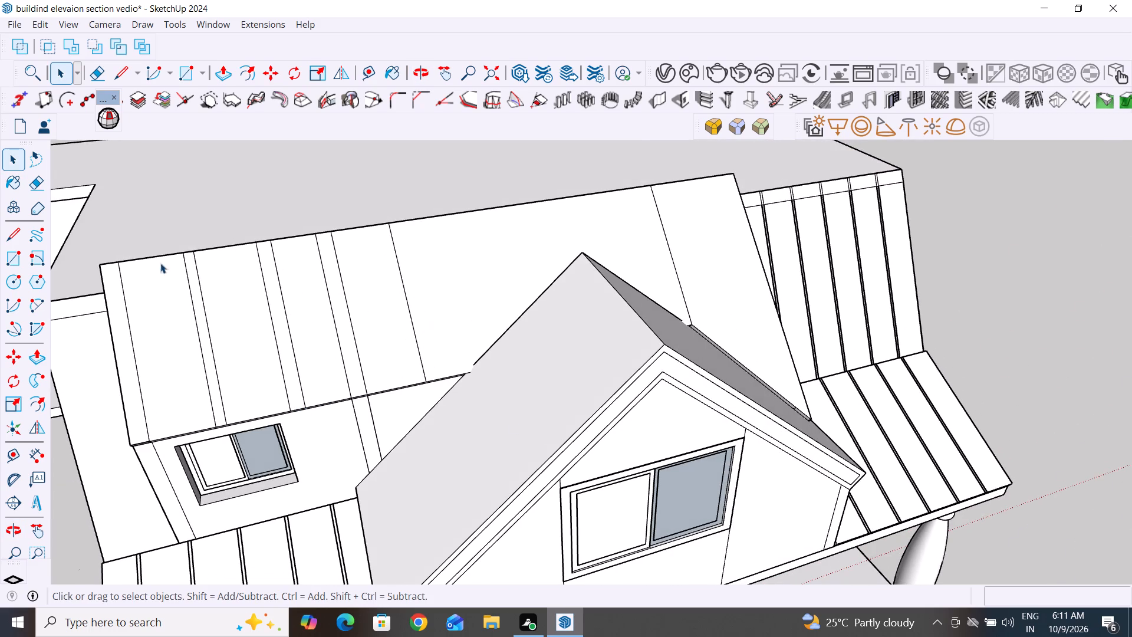
# Draw a seam line about 5' 8" long from the raised panel's top edge to its lower edge, beside the remaining line.
pyautogui.click(15, 232)
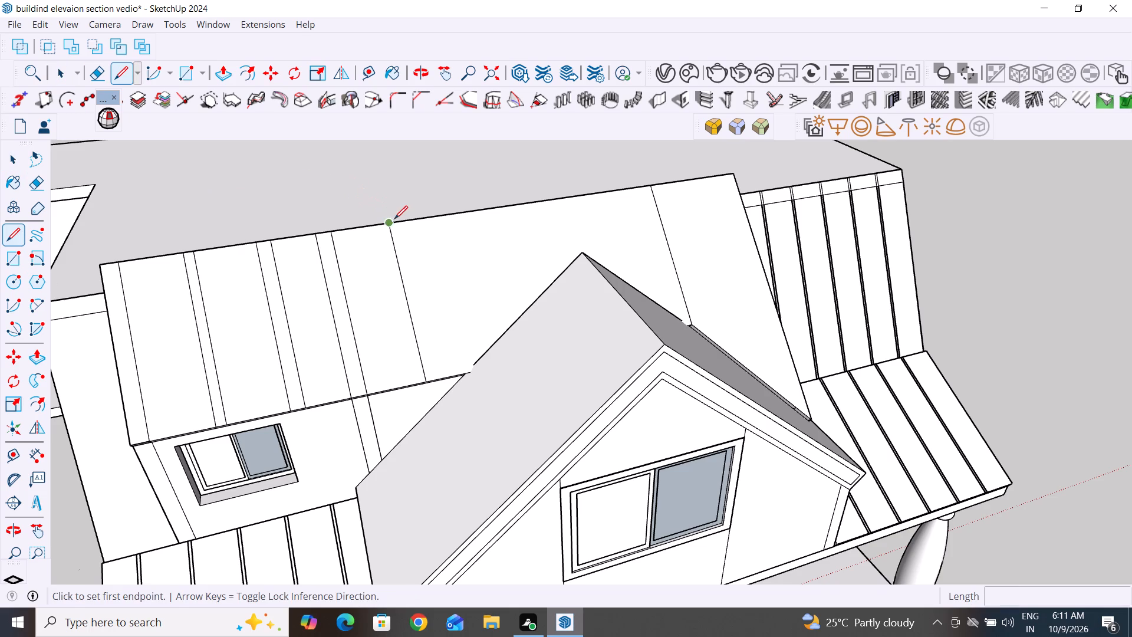
pyautogui.click(403, 219)
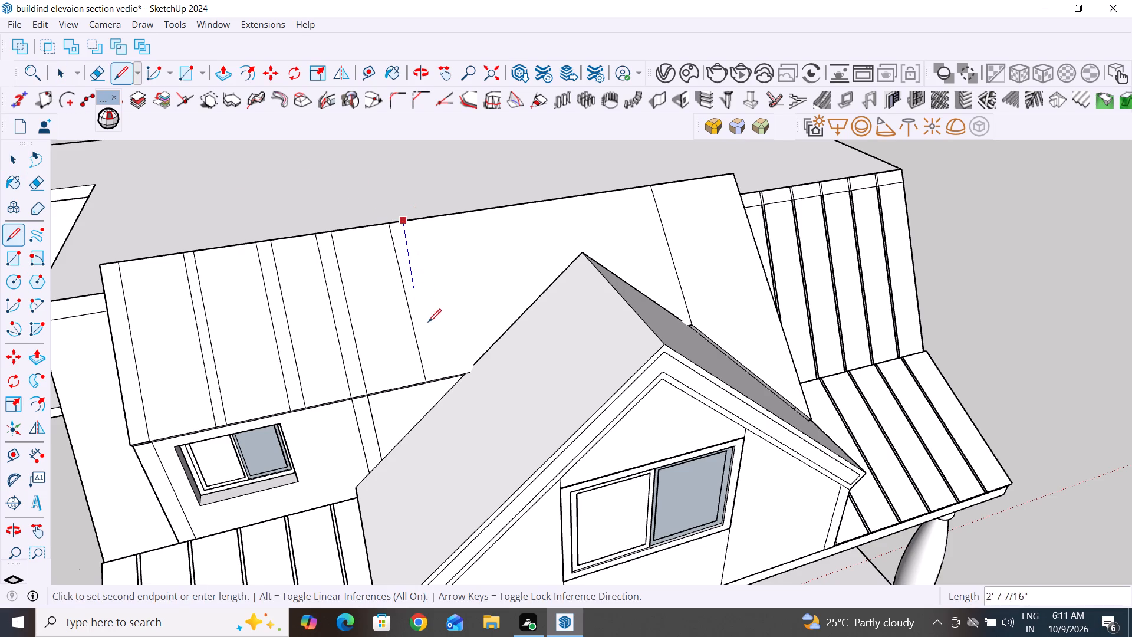
pyautogui.click(442, 382)
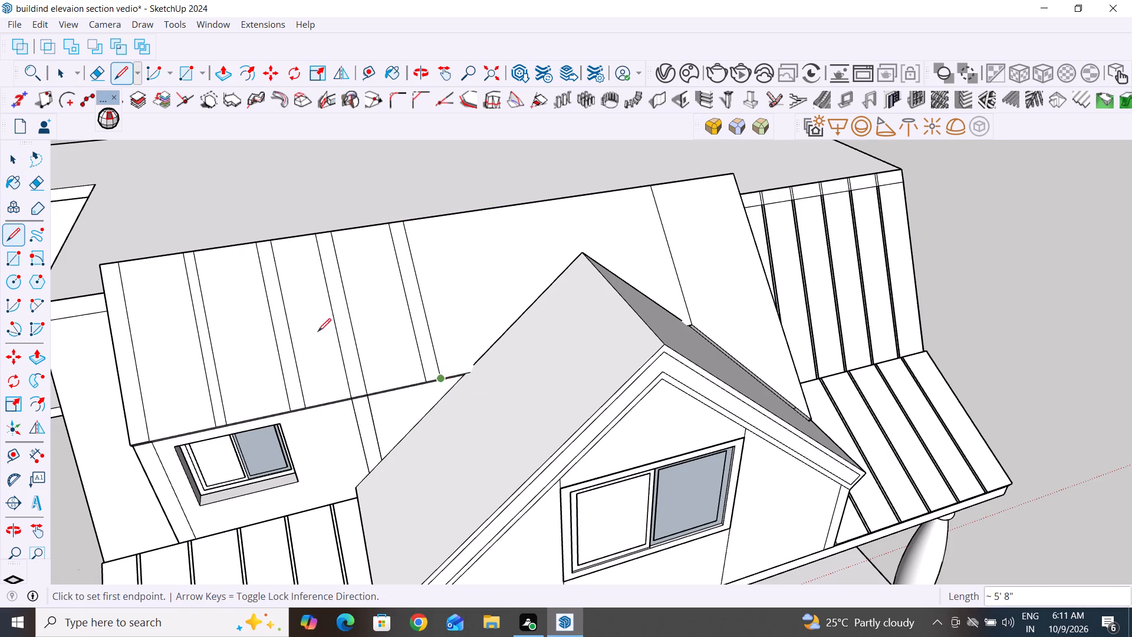
# Copy the pair of seam lines about 2' 2 3/8" along the raised panel's top edge toward the gable peak.
pyautogui.click(15, 153)
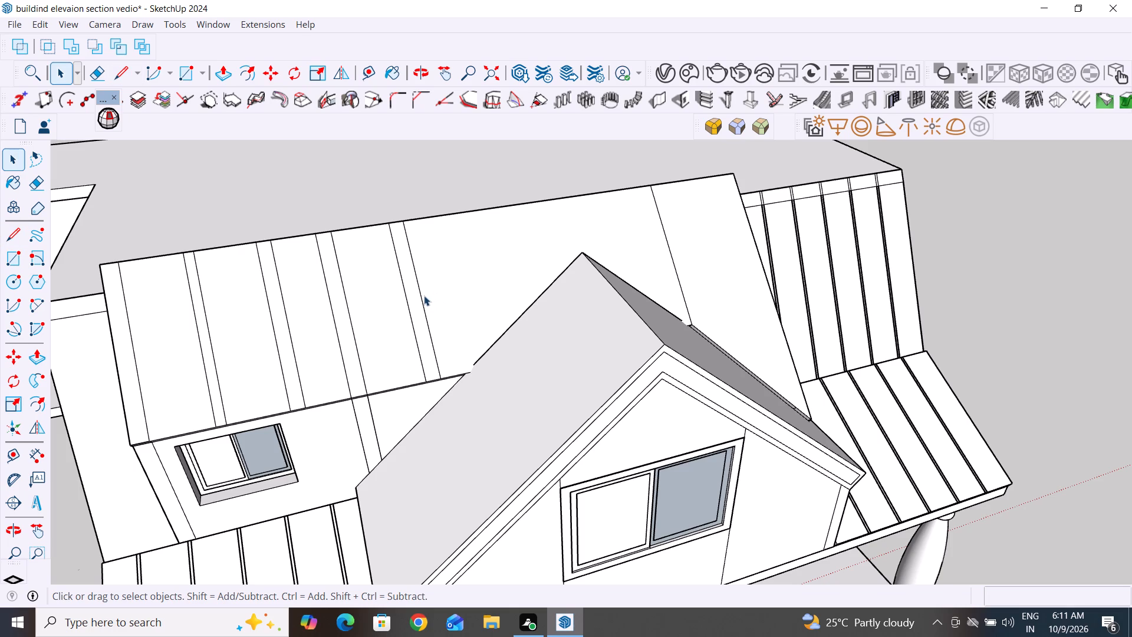
pyautogui.click(421, 294)
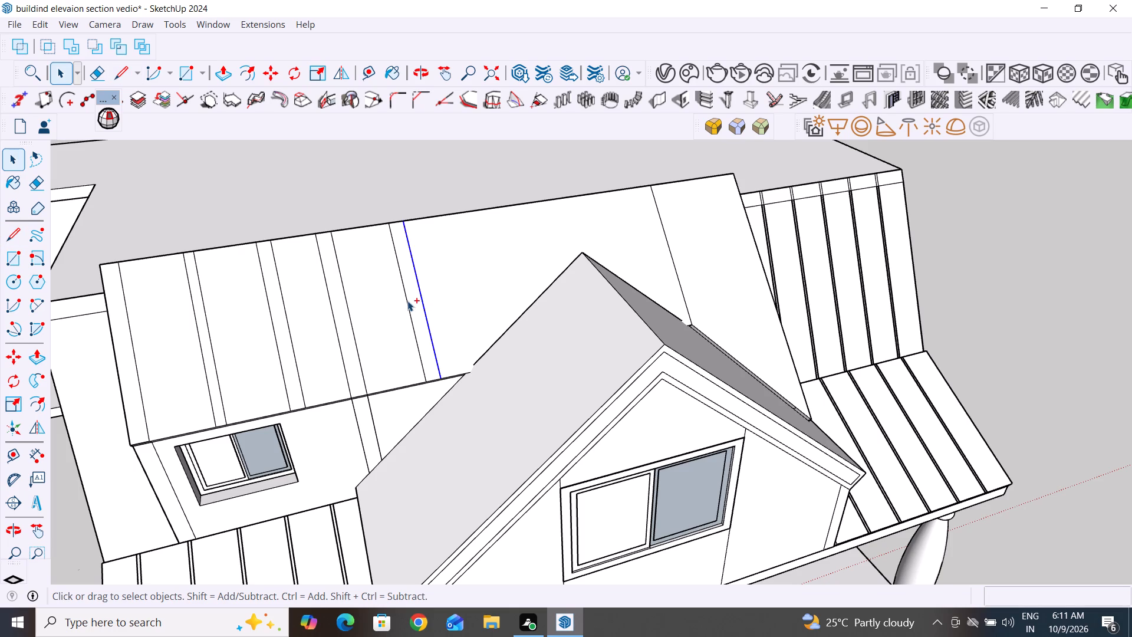
pyautogui.keyDown('ctrl'); pyautogui.click(407, 301); pyautogui.keyUp('ctrl')
pyautogui.press('m')
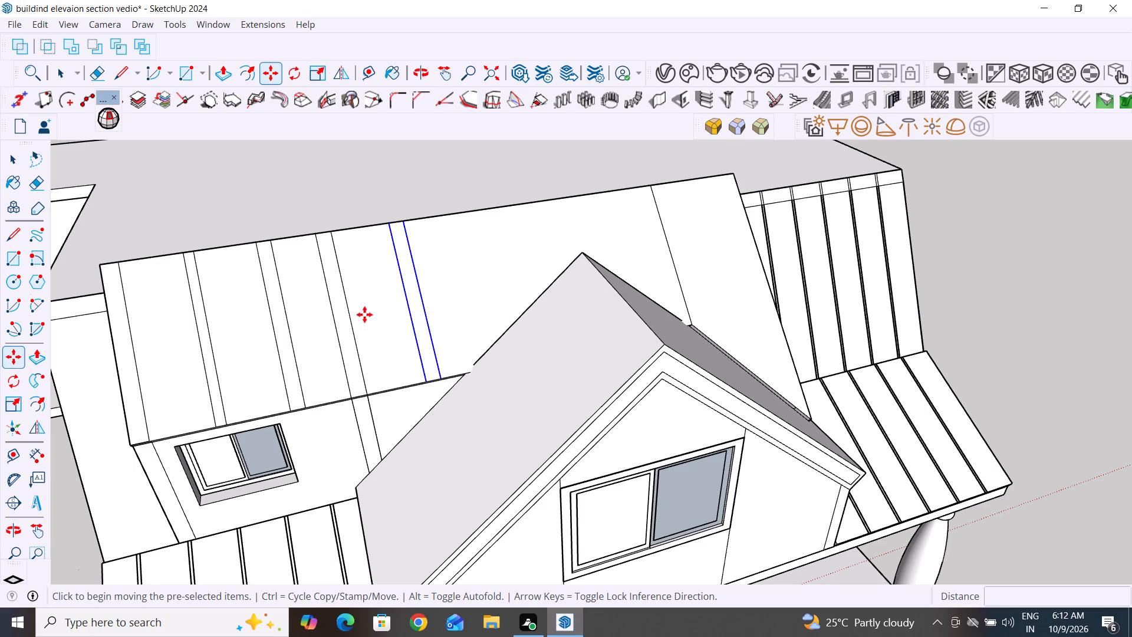
pyautogui.click(389, 225)
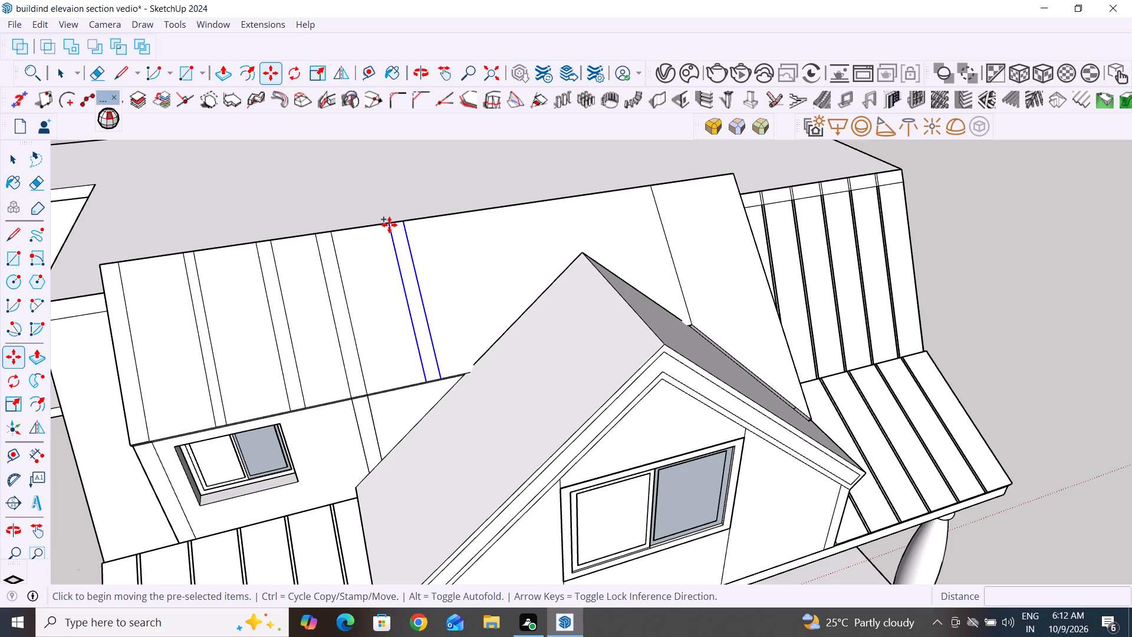
pyautogui.click(453, 216)
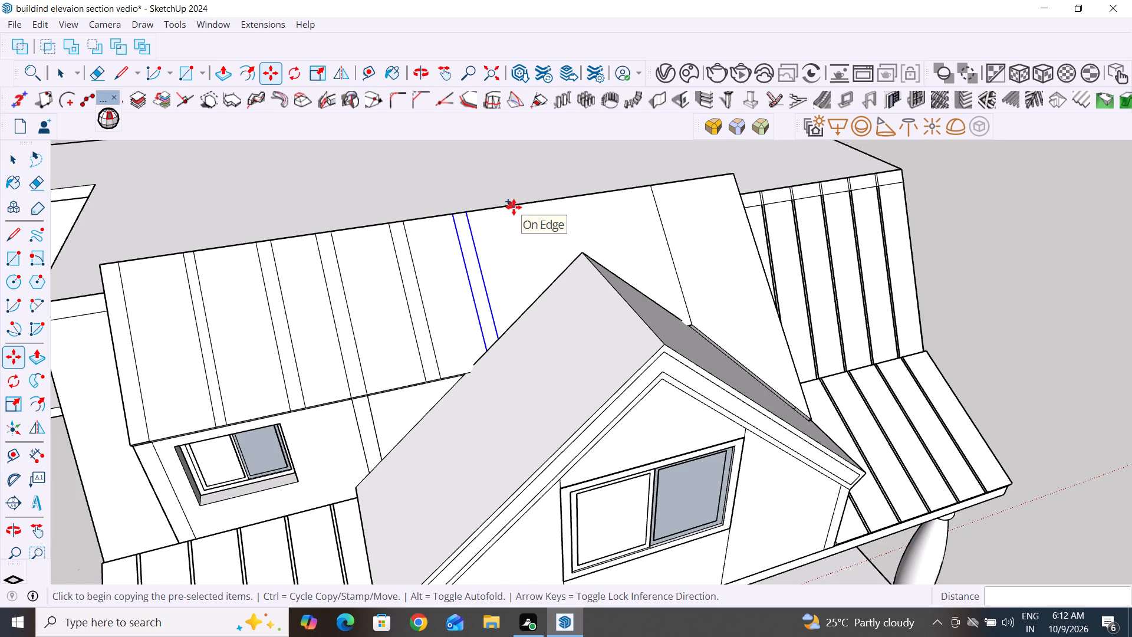
# Copy the newest pair of seam lines about 2' 5" further along the top edge toward the gable peak.
pyautogui.click(17, 163)
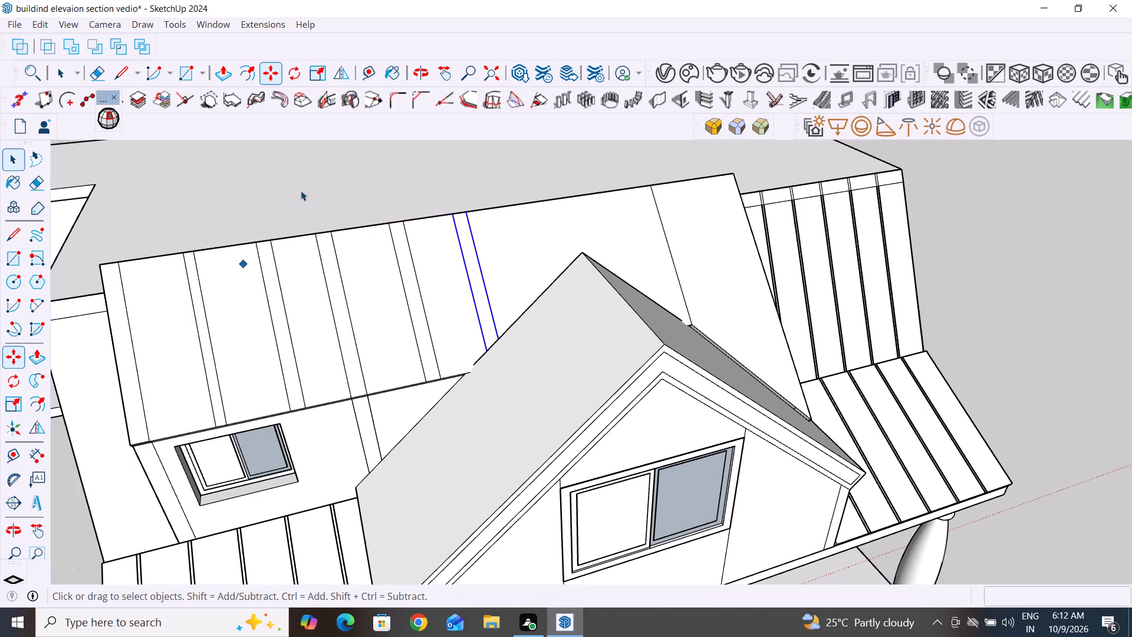
pyautogui.click(357, 166)
pyautogui.click(456, 237)
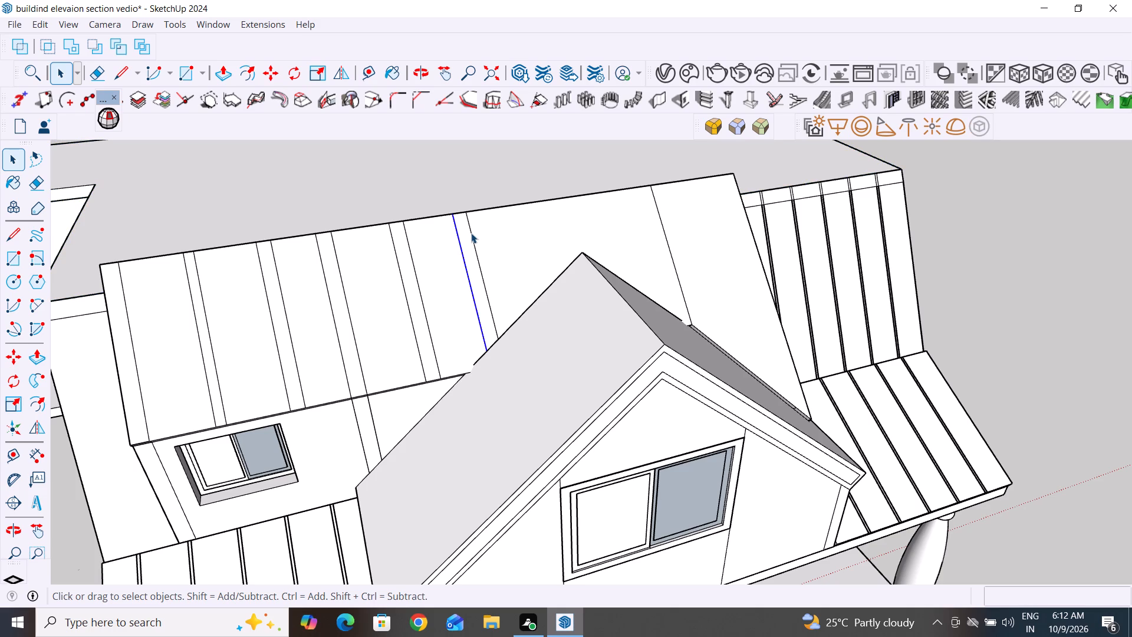
pyautogui.keyDown('ctrl'); pyautogui.click(471, 233); pyautogui.keyUp('ctrl')
pyautogui.press('m')
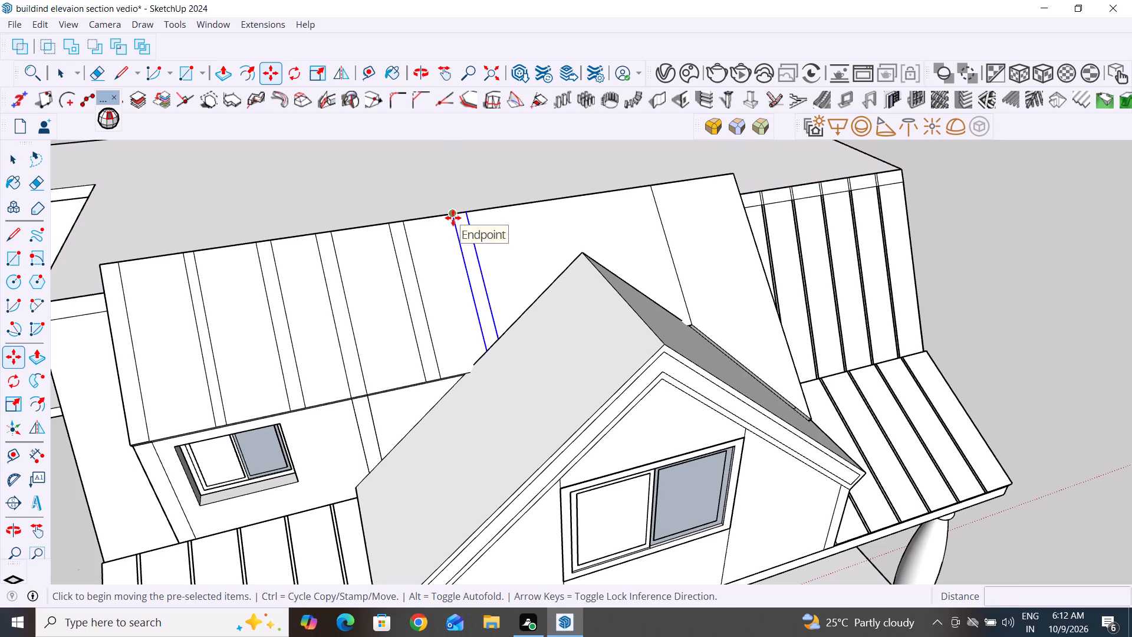
pyautogui.keyDown('ctrl'); pyautogui.click(453, 217); pyautogui.keyUp('ctrl')
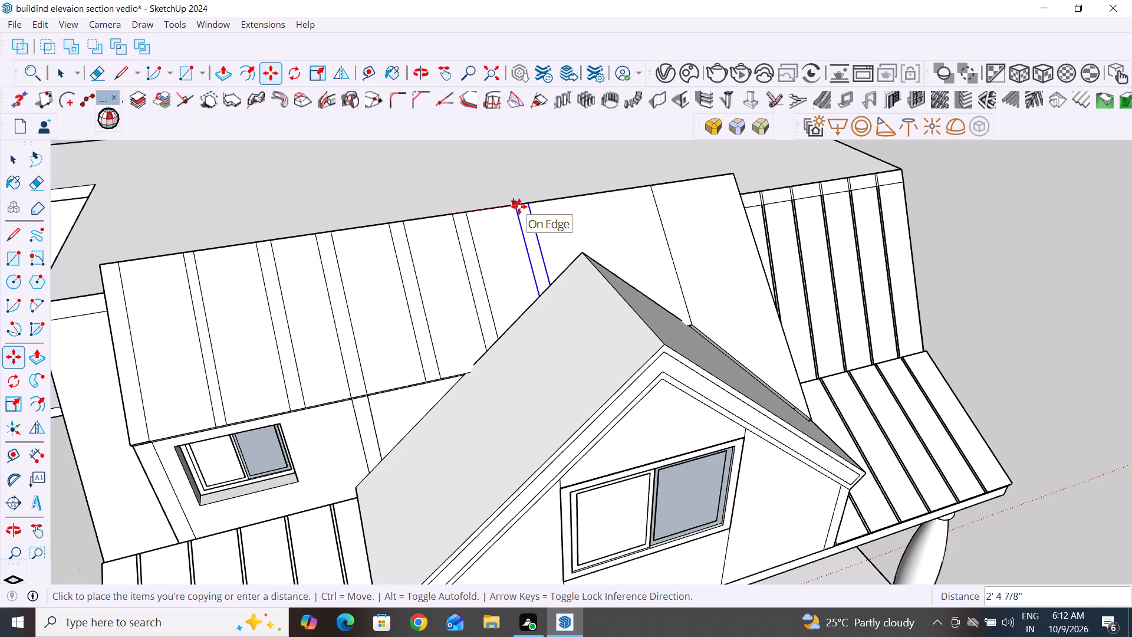
pyautogui.click(519, 206)
# Copy the seam pair just before the gable peak about 2' 10 3/4" along the top edge, past the peak.
pyautogui.press('m')
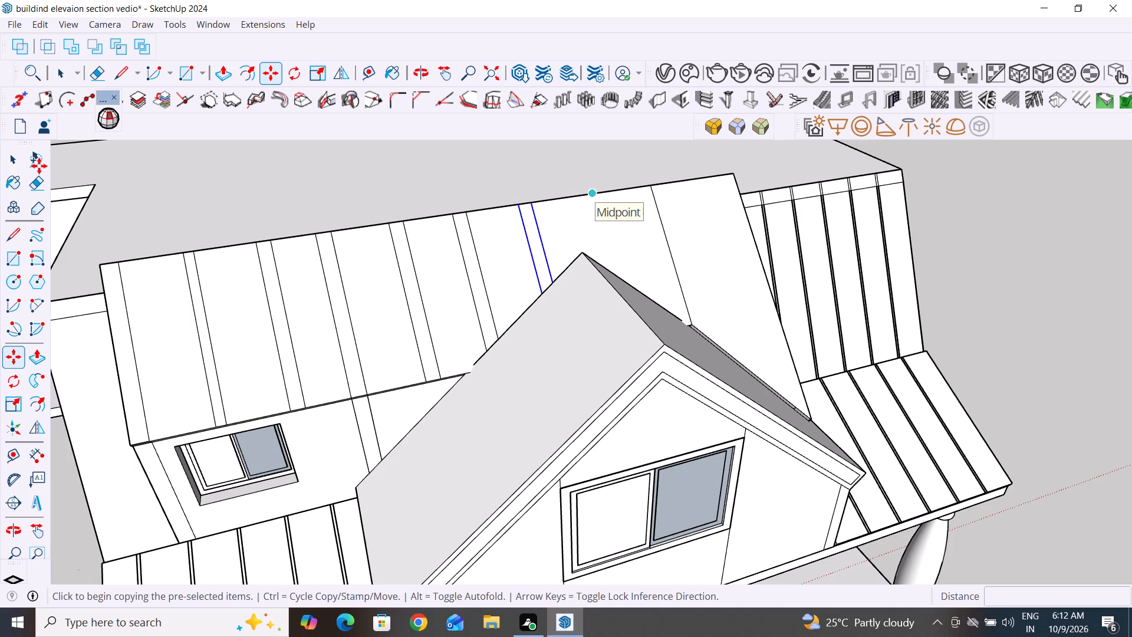
pyautogui.click(13, 163)
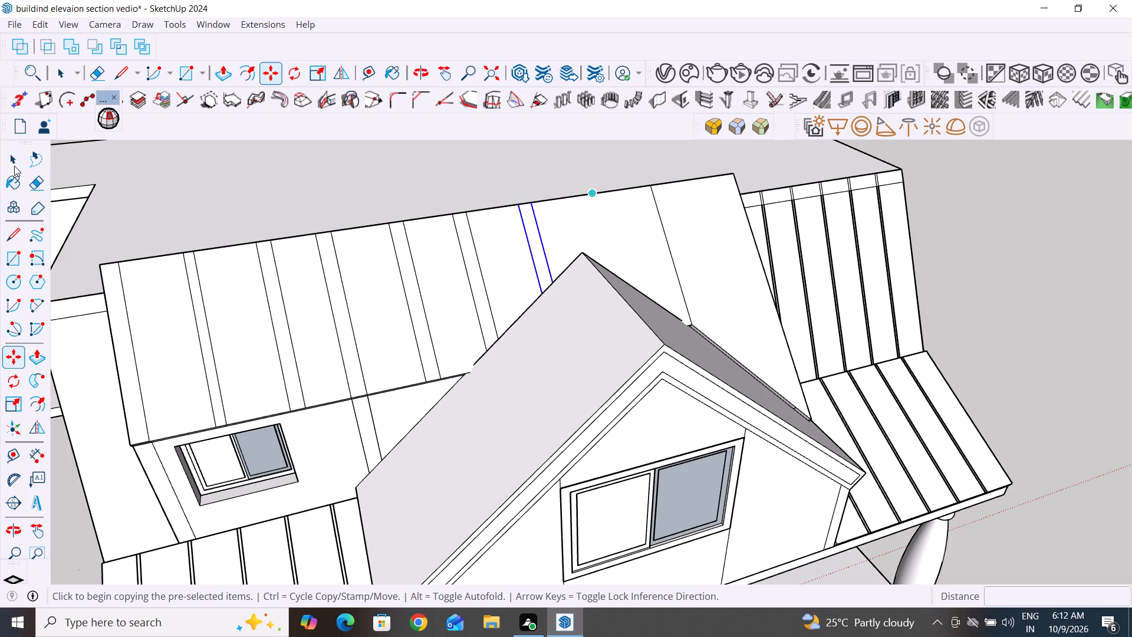
pyautogui.click(534, 211)
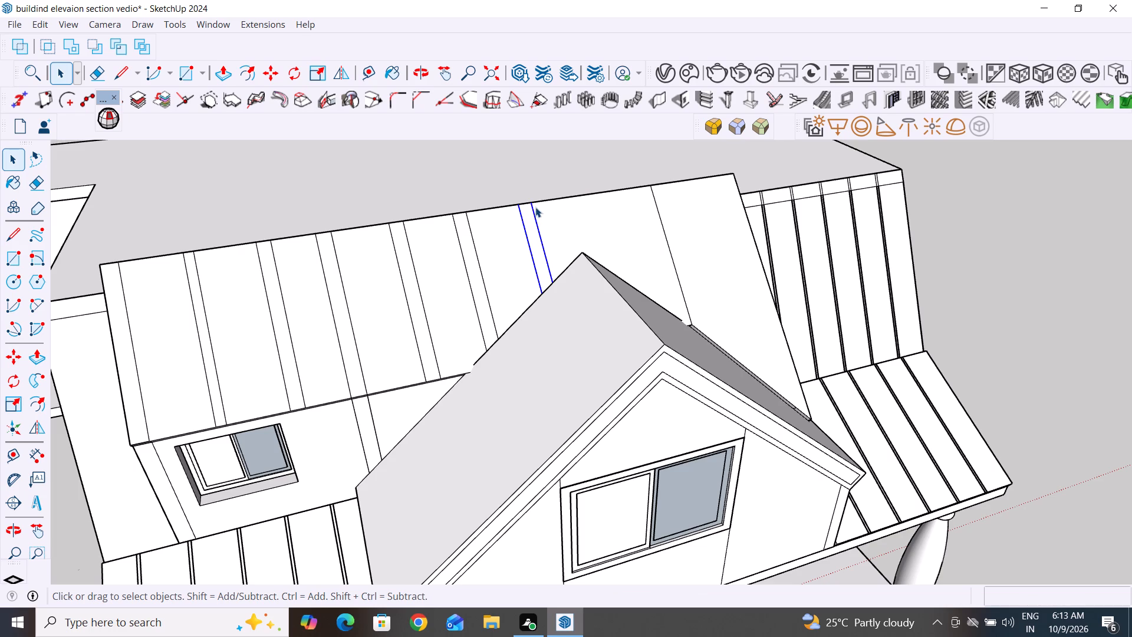
pyautogui.press('m')
pyautogui.click(15, 159)
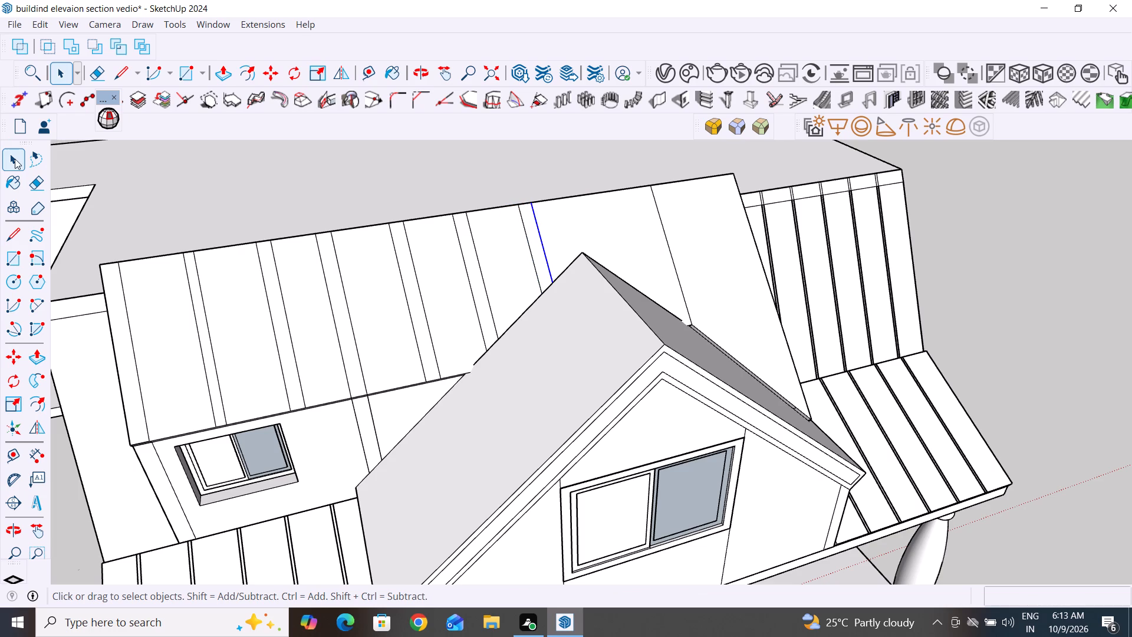
pyautogui.click(7, 162)
pyautogui.click(272, 195)
pyautogui.click(528, 241)
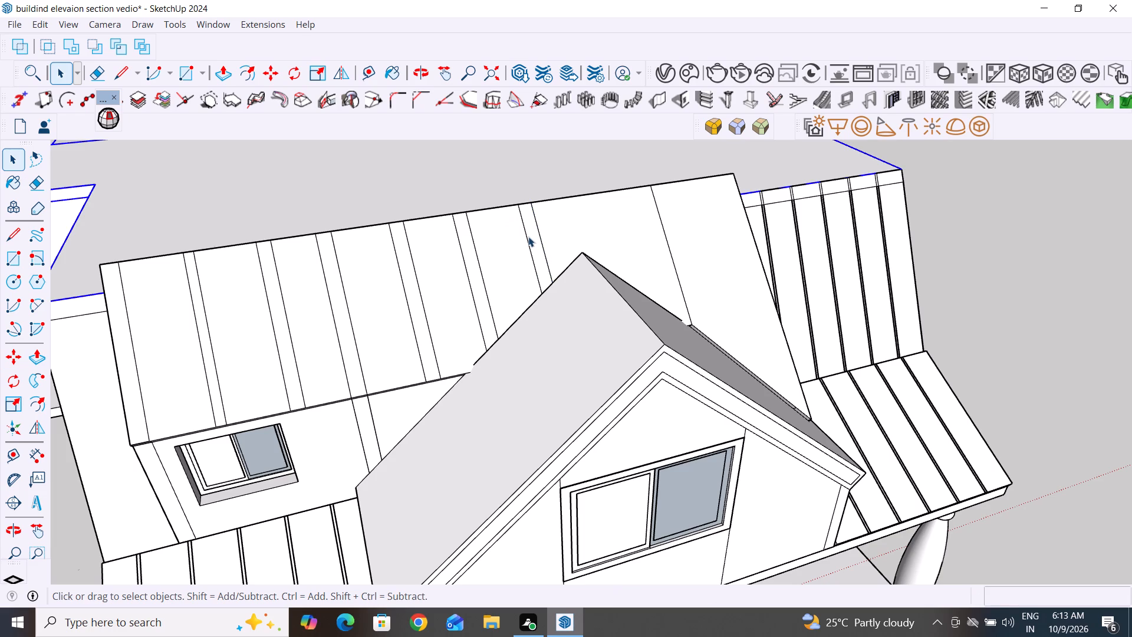
pyautogui.click(541, 238)
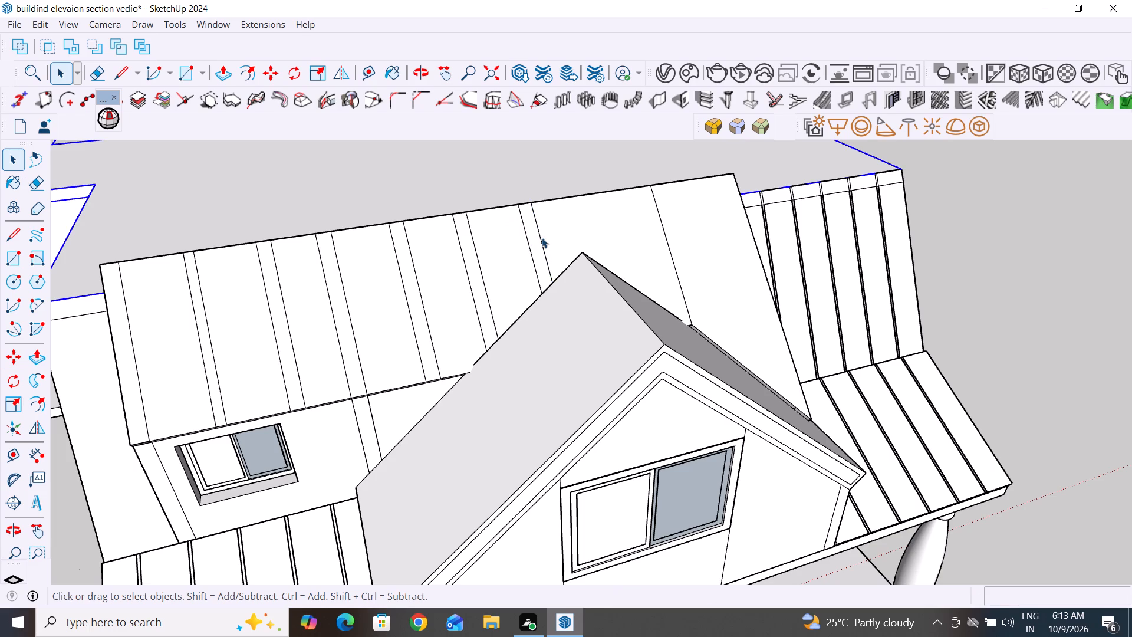
pyautogui.keyDown('ctrl'); pyautogui.click(539, 238); pyautogui.keyUp('ctrl')
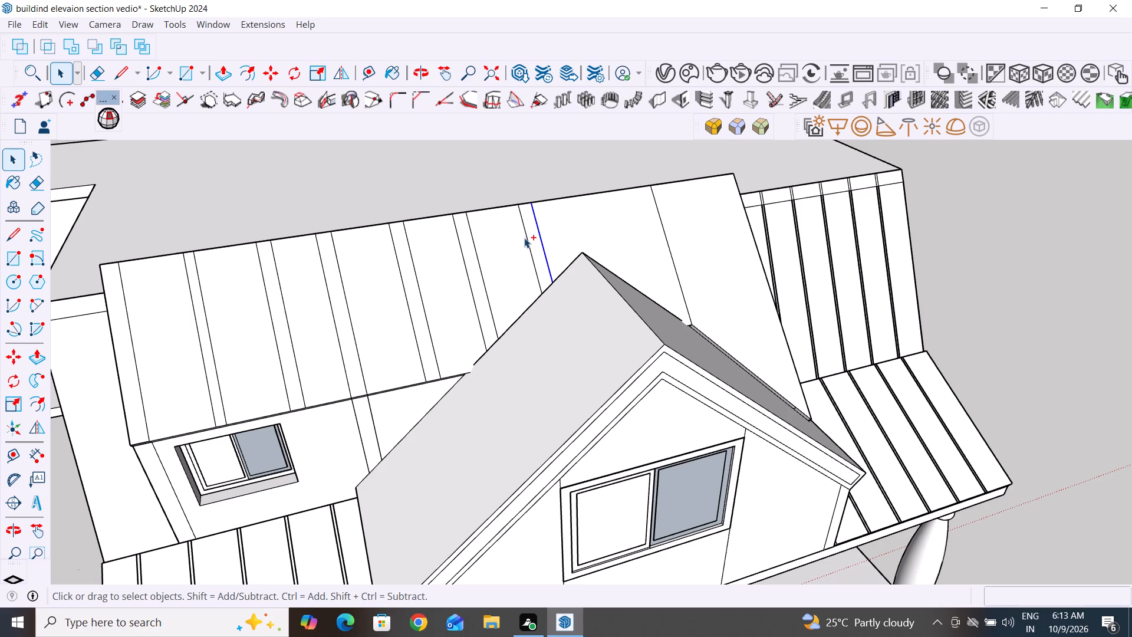
pyautogui.keyDown('ctrl'); pyautogui.click(526, 238); pyautogui.keyUp('ctrl')
pyautogui.press('m')
pyautogui.click(518, 206)
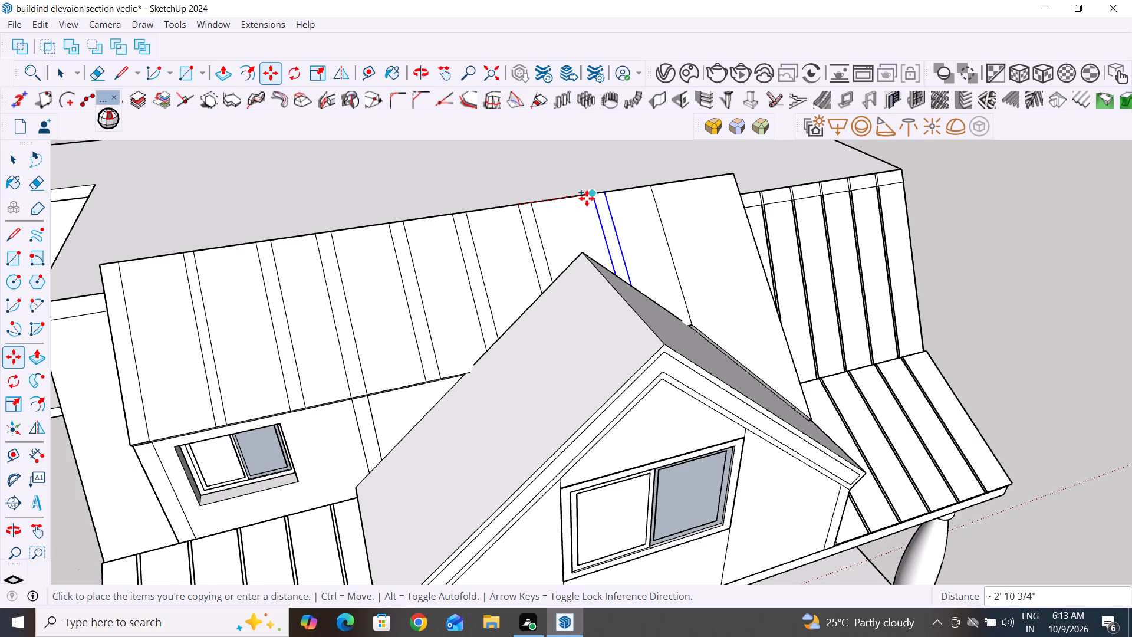
pyautogui.click(587, 198)
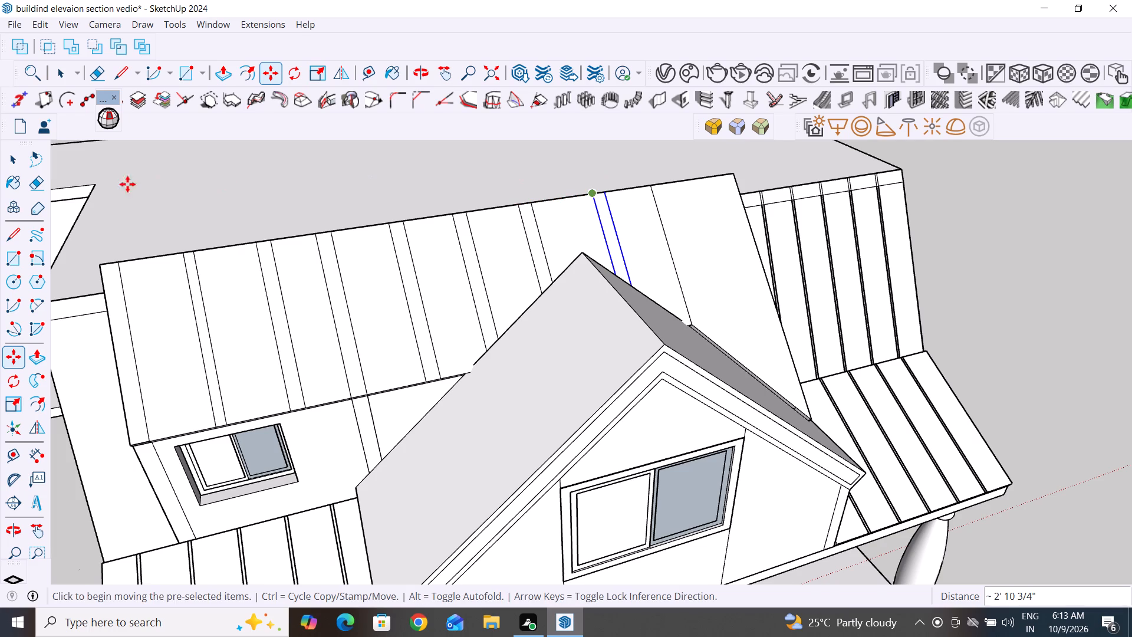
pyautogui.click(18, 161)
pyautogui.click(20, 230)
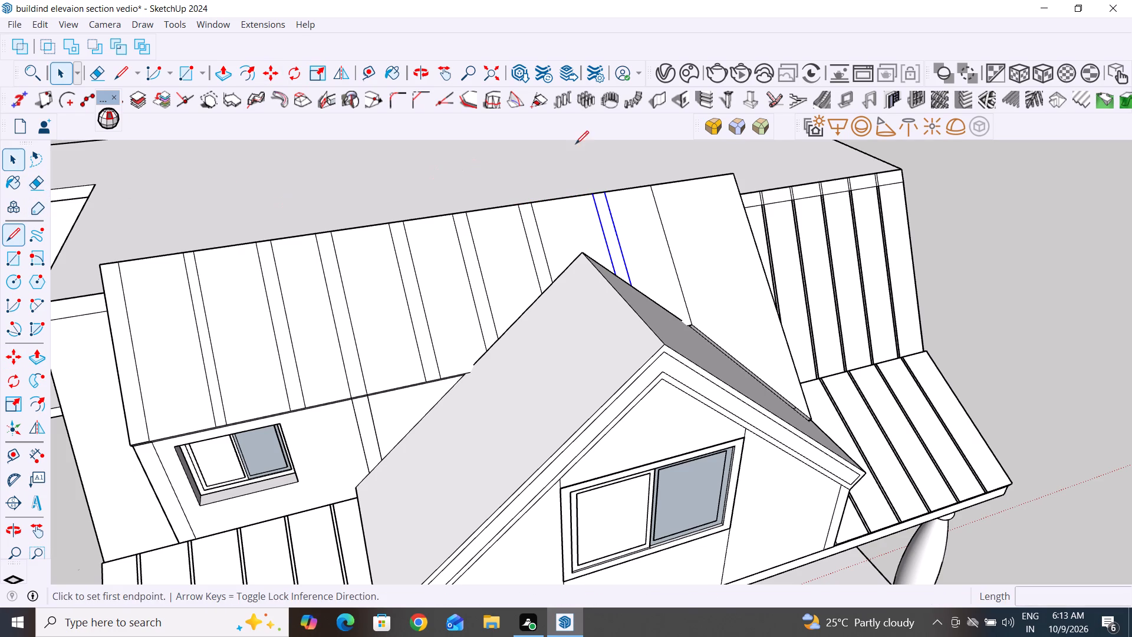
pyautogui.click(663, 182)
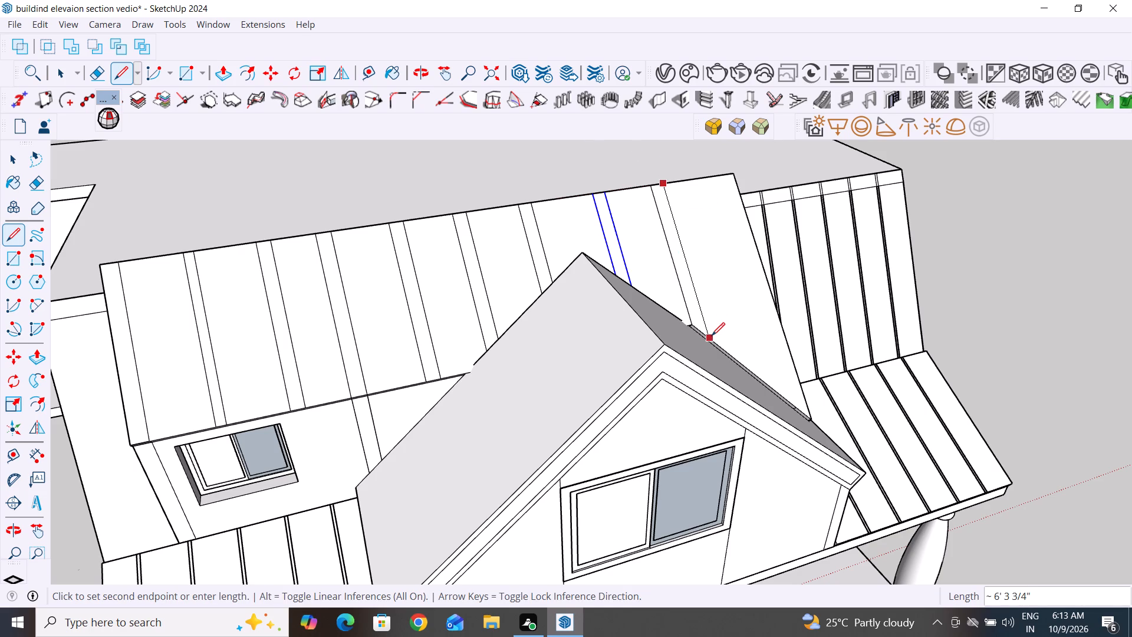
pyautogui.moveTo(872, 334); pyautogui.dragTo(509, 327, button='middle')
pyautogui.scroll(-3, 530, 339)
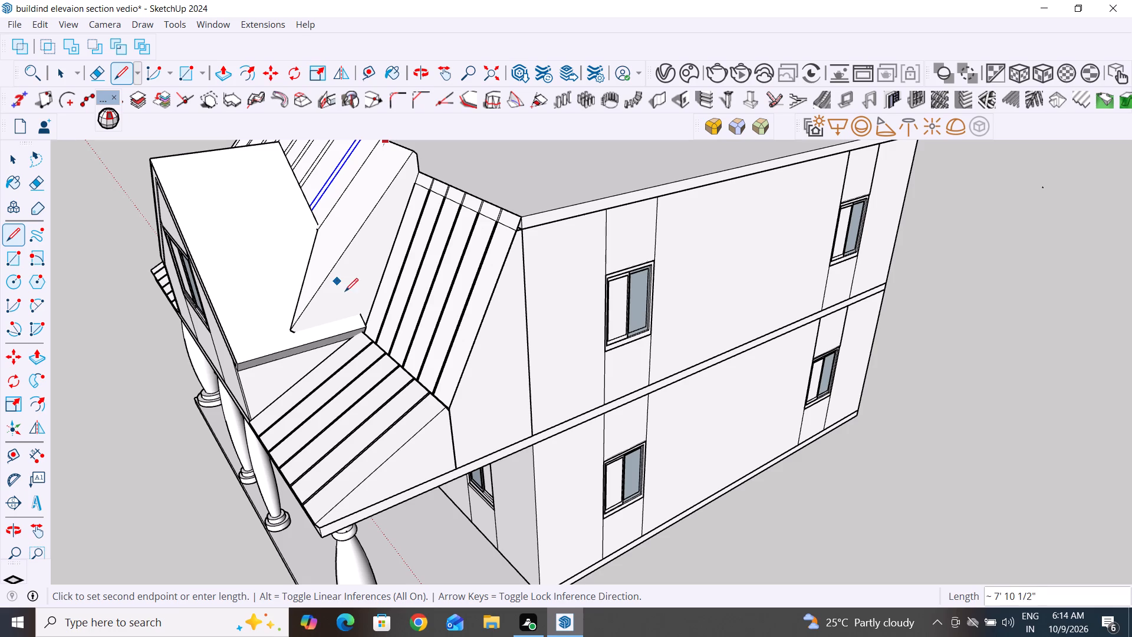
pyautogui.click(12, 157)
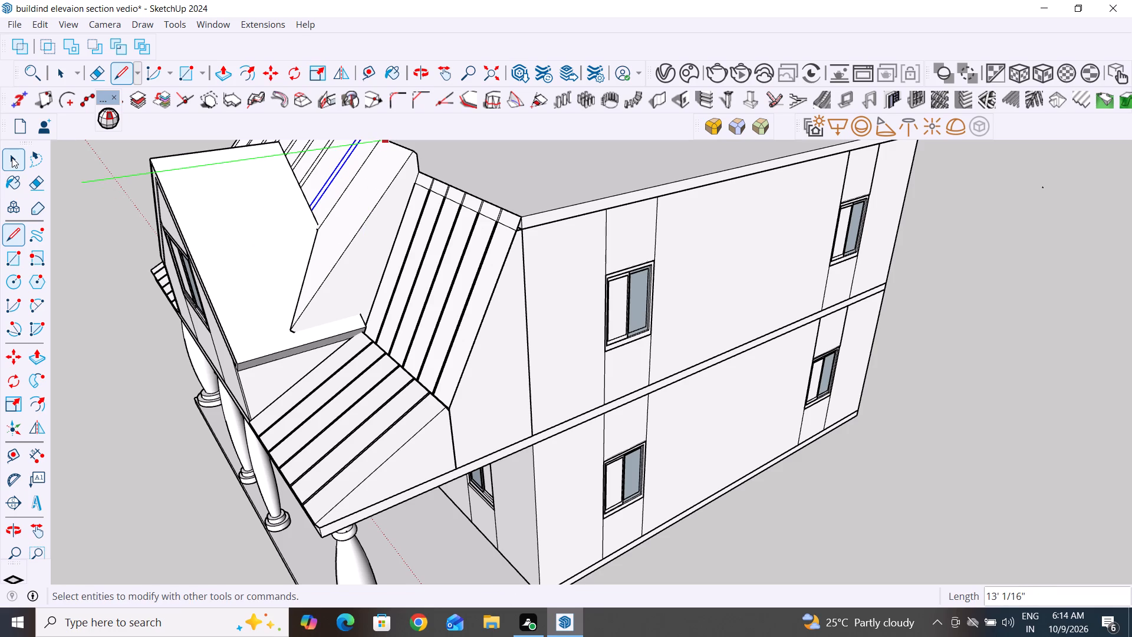
# Draw a seam line about 6' 5 1/4" long from the raised panel's top edge to the gable roof edge, beside the single line past the peak.
pyautogui.scroll(-3, 320, 265)
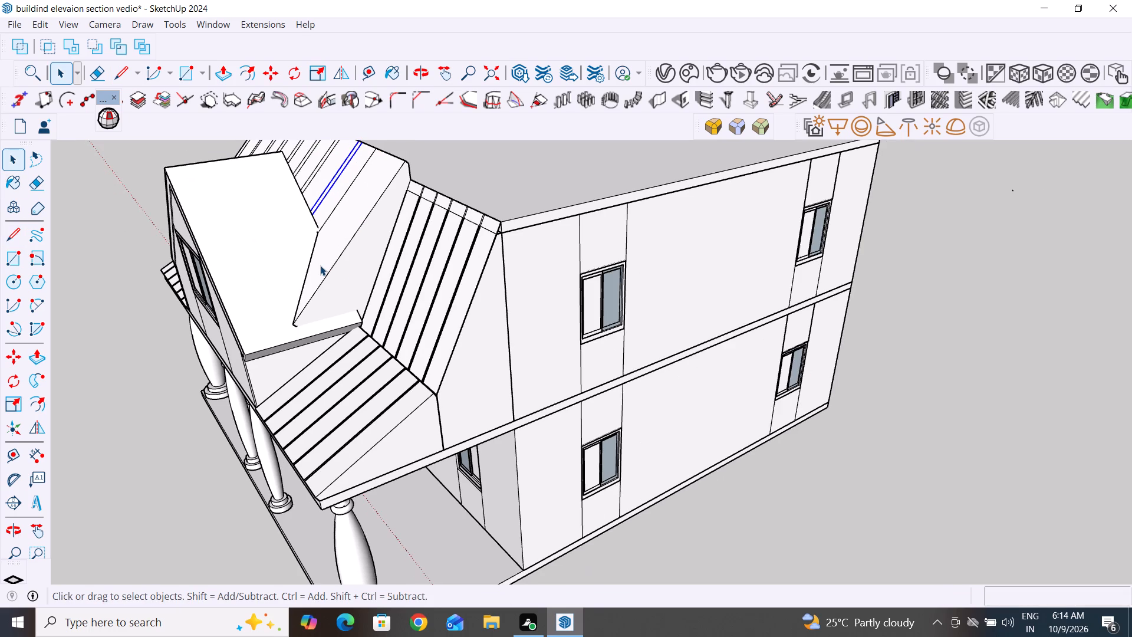
pyautogui.scroll(-2, 320, 265)
pyautogui.moveTo(304, 227); pyautogui.dragTo(437, 195, button='middle')
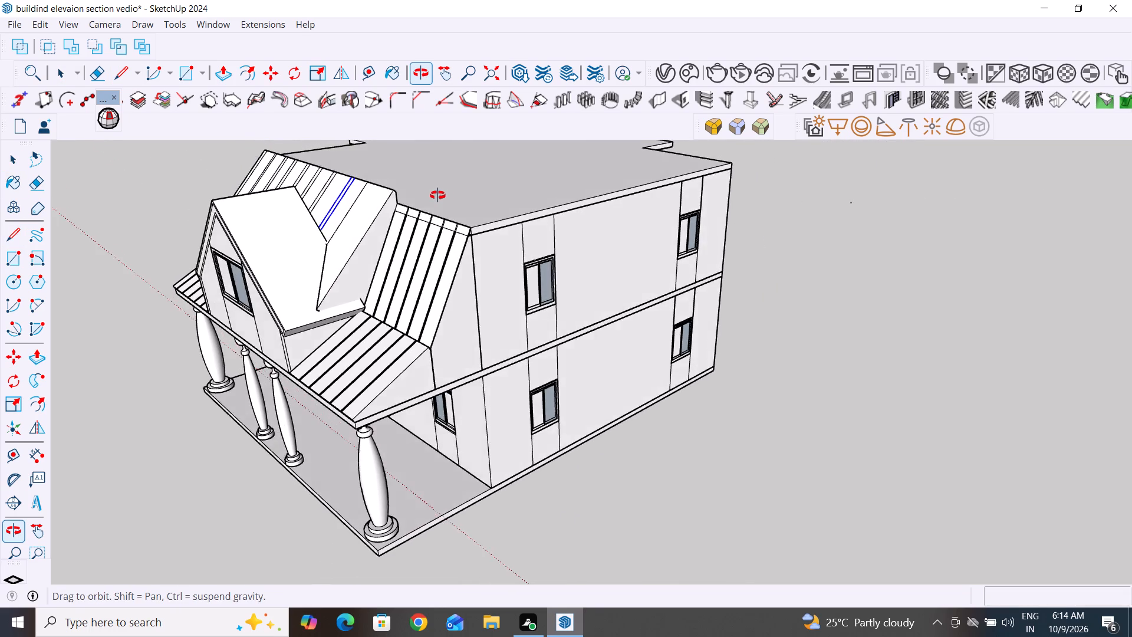
pyautogui.moveTo(437, 195); pyautogui.dragTo(488, 258, button='middle')
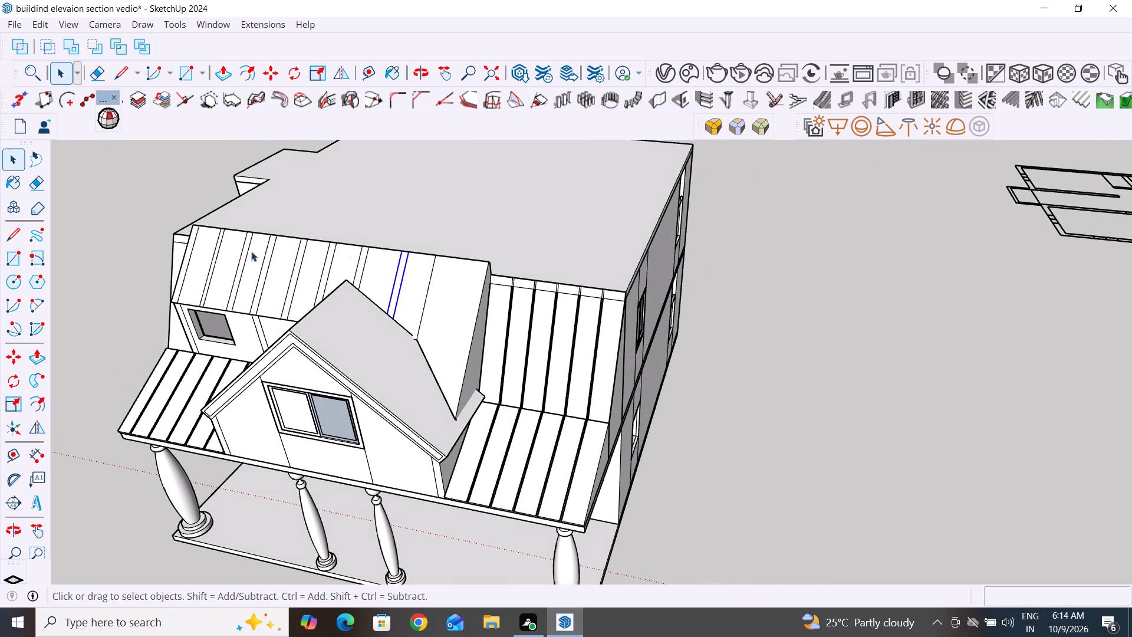
pyautogui.click(17, 239)
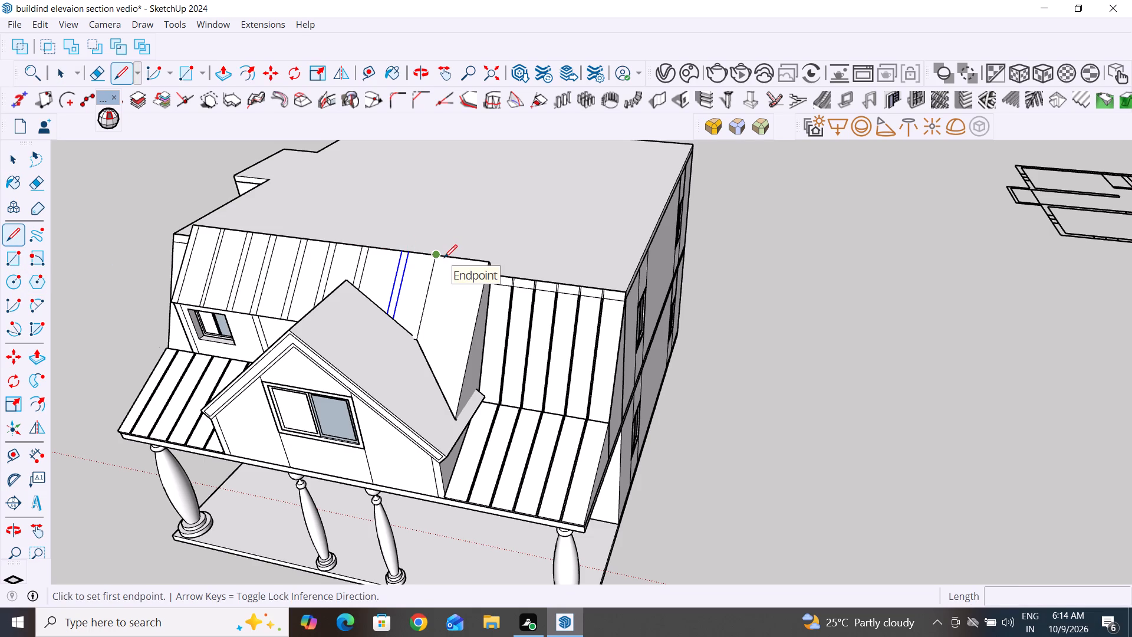
pyautogui.click(445, 258)
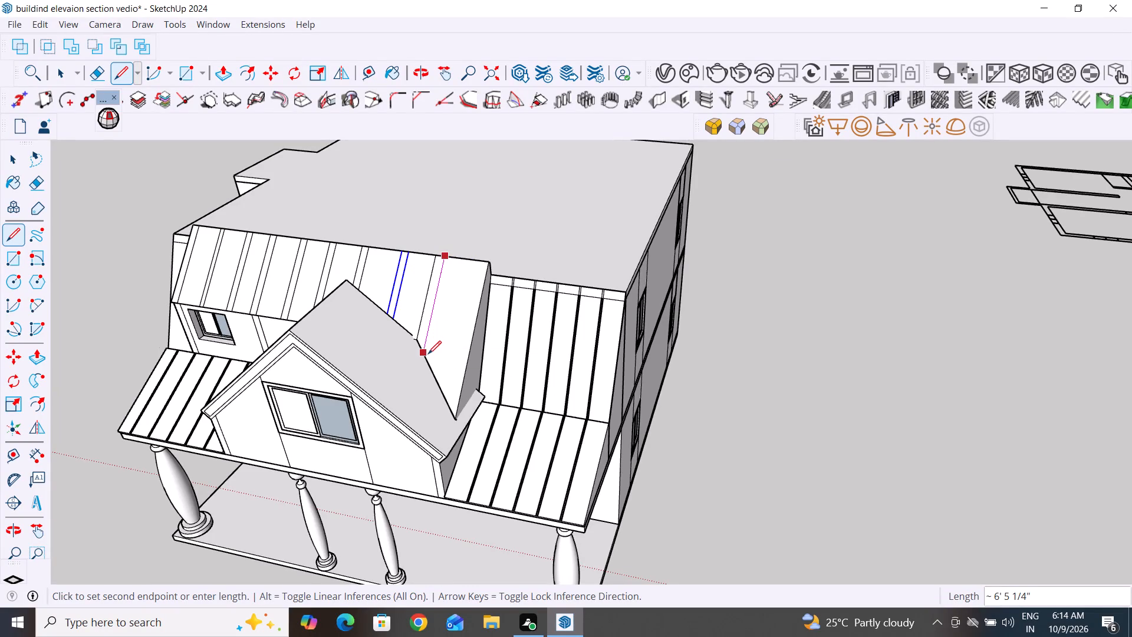
pyautogui.click(427, 354)
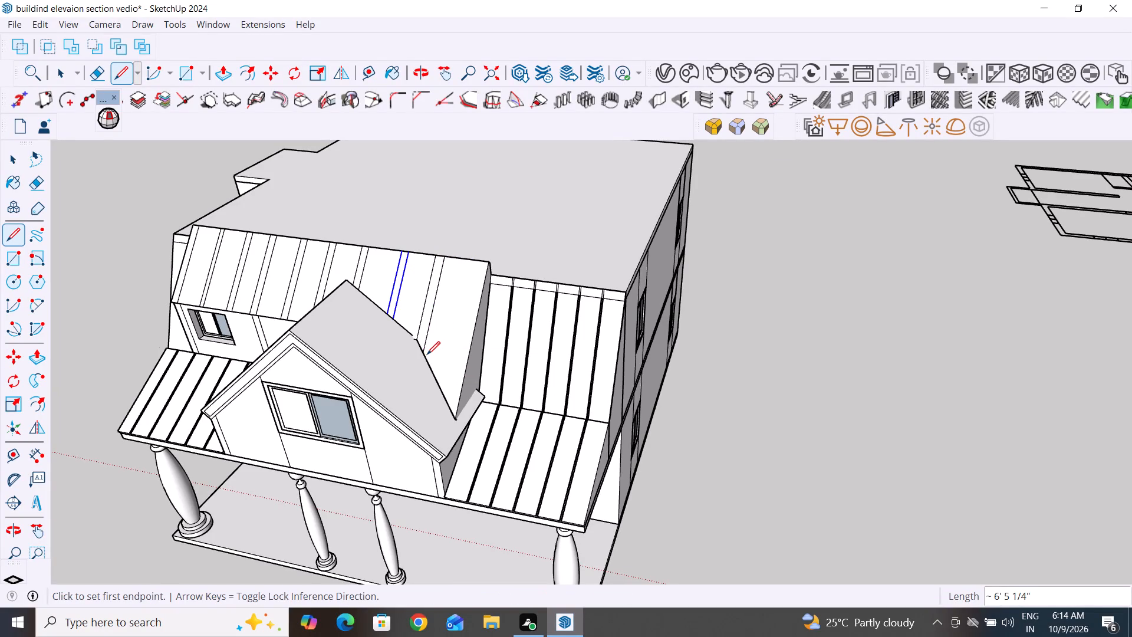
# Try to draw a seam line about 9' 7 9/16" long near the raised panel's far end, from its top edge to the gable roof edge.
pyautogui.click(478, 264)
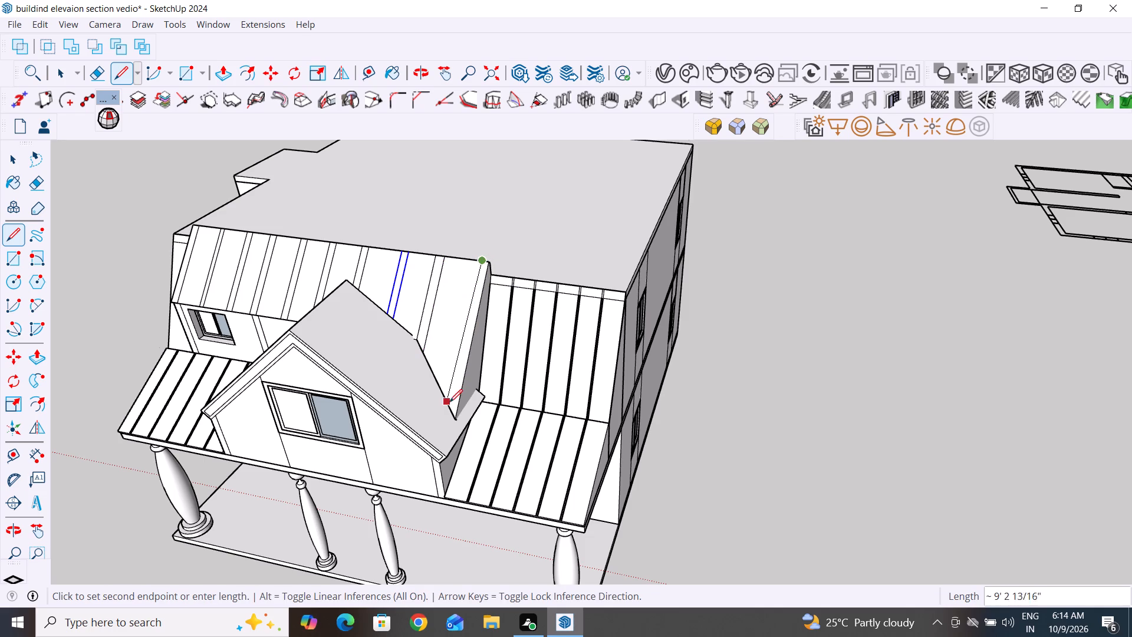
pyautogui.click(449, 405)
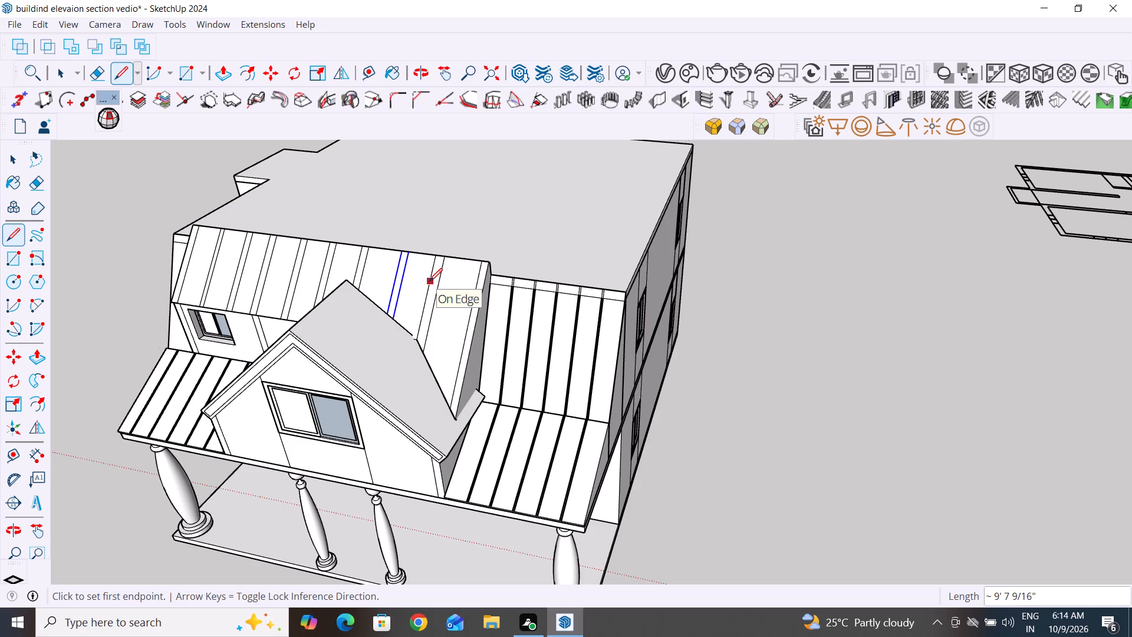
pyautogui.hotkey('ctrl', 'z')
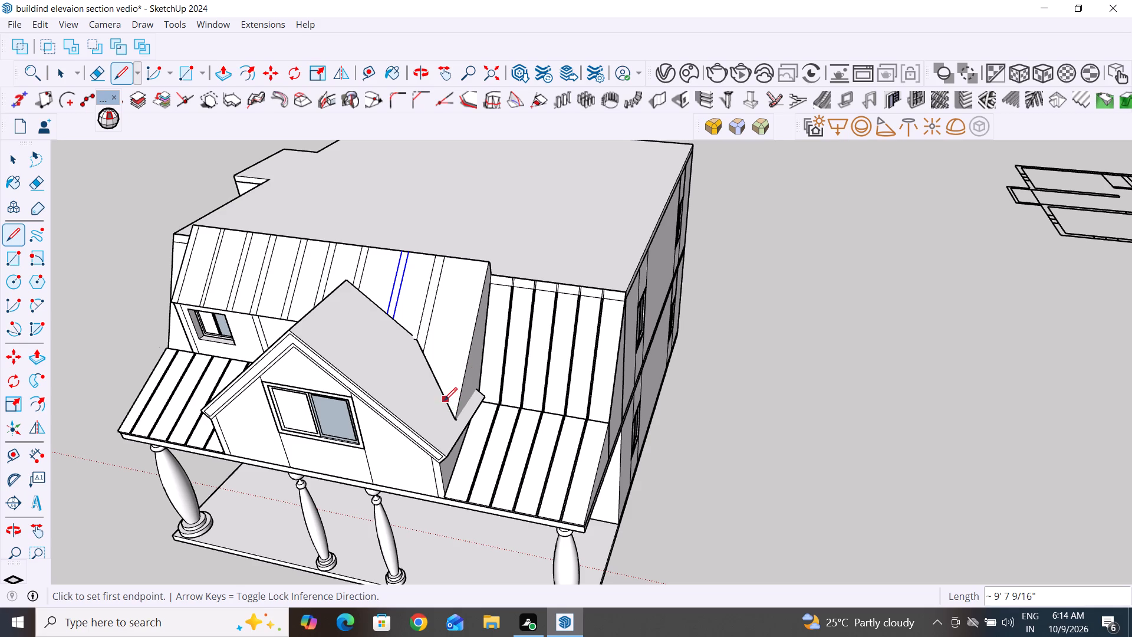
# Draw a seam line about 9' 3 9/16" long near the raised panel's far end, from the gable roof edge up to its top edge.
pyautogui.scroll(9, 445, 403)
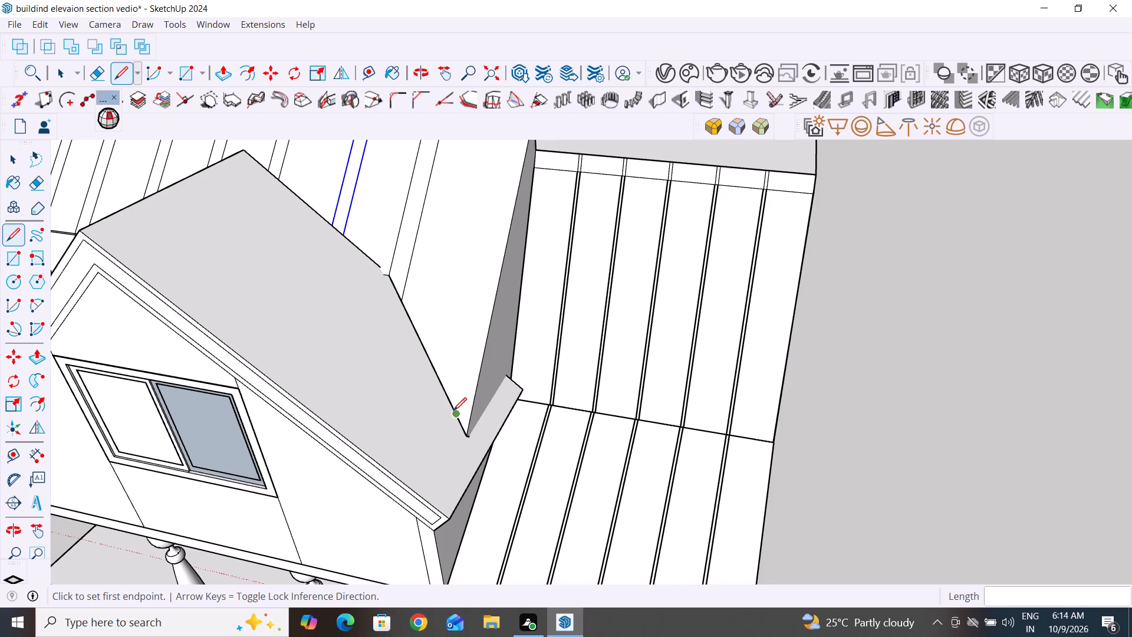
pyautogui.scroll(9, 453, 411)
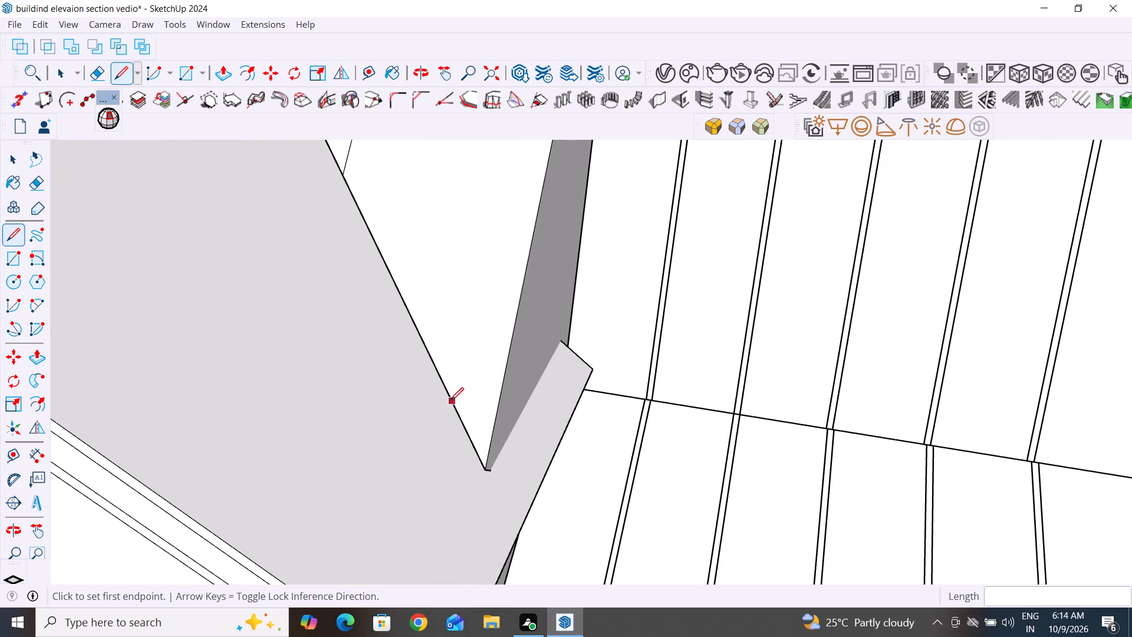
pyautogui.click(449, 390)
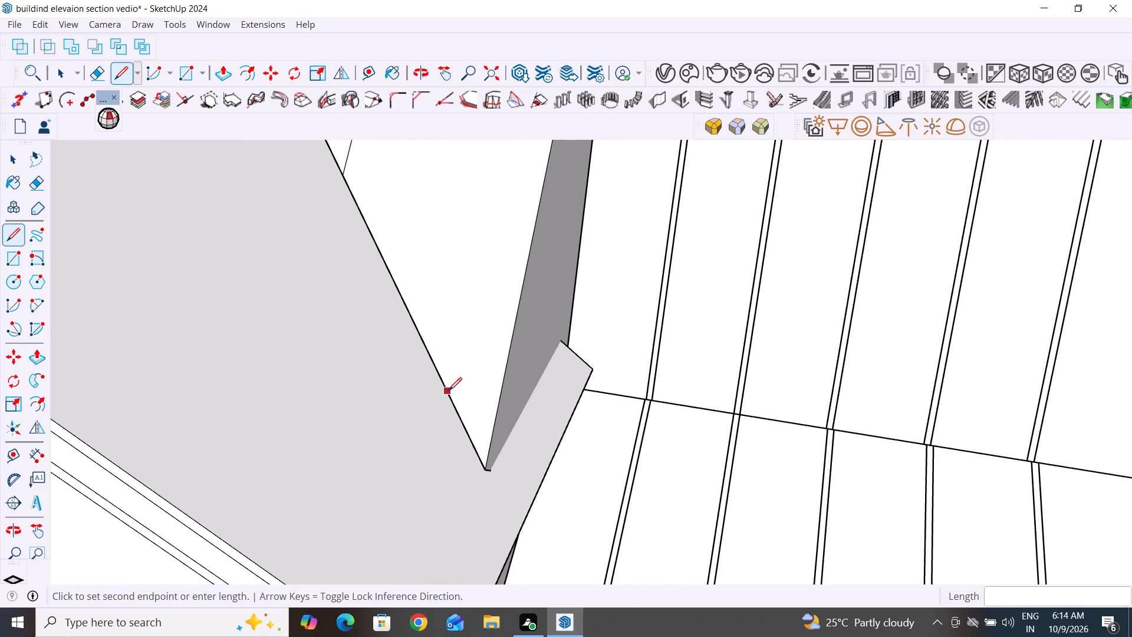
pyautogui.scroll(-10, 446, 390)
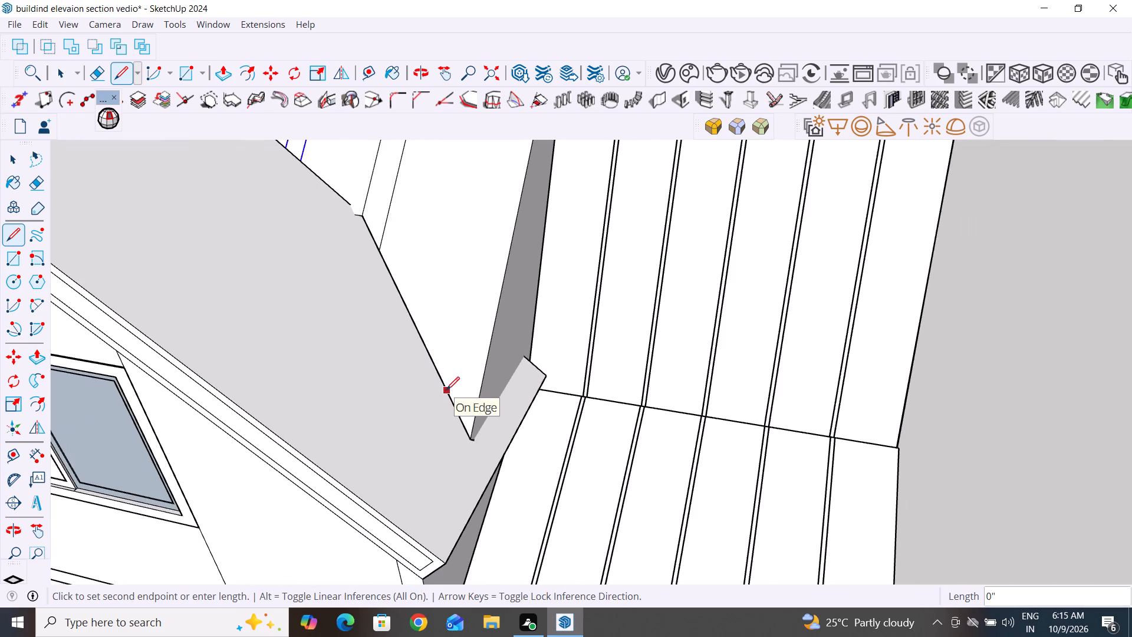
pyautogui.scroll(-5, 446, 390)
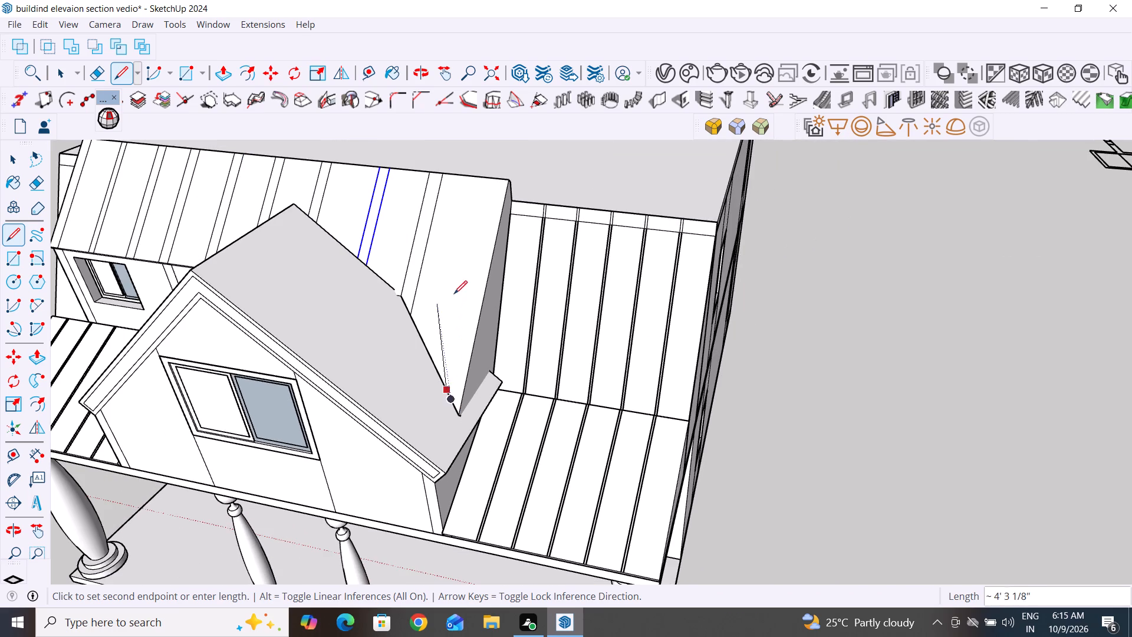
pyautogui.click(485, 182)
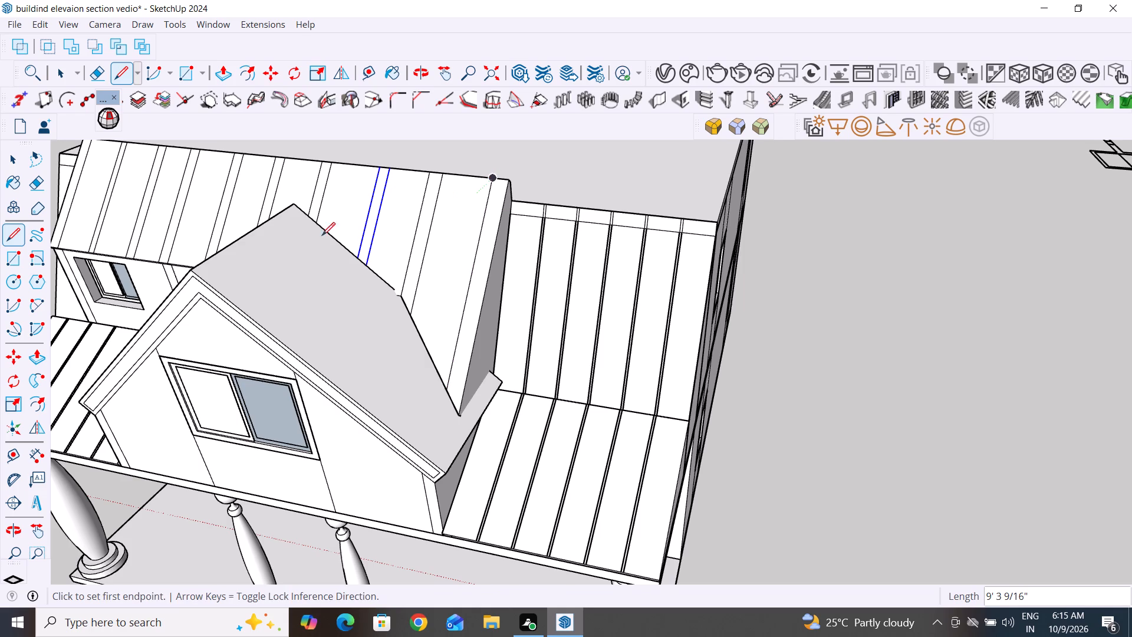
pyautogui.click(13, 165)
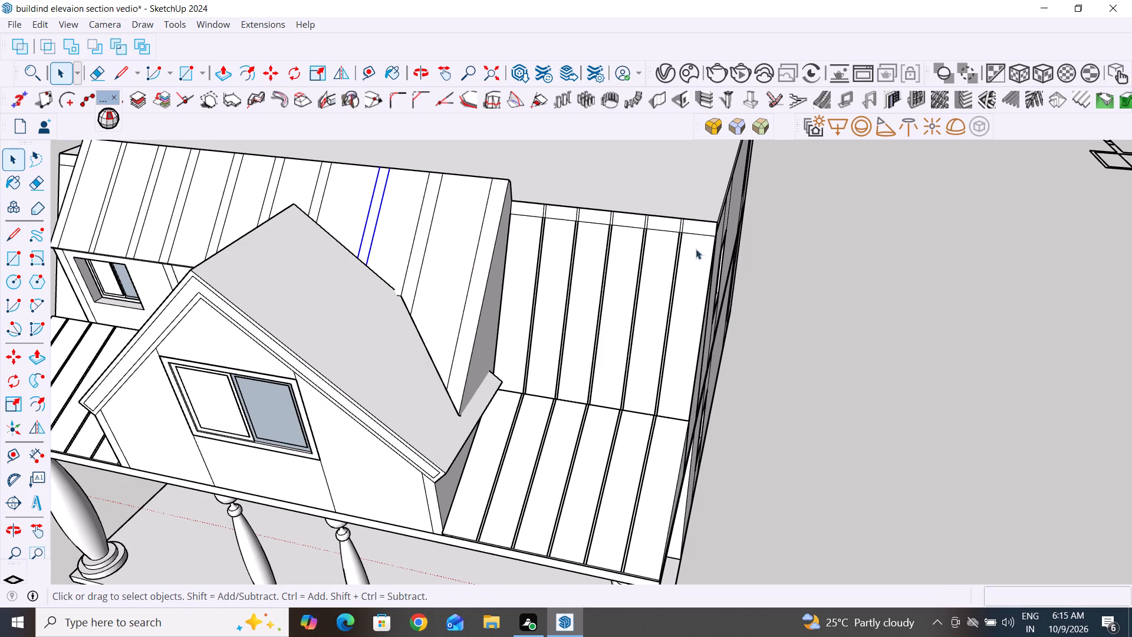
# Examine the front elevation and the side wall with the staircase opening from several angles, with nothing selected.
pyautogui.scroll(-5, 776, 292)
pyautogui.moveTo(662, 465); pyautogui.dragTo(709, 363, button='middle')
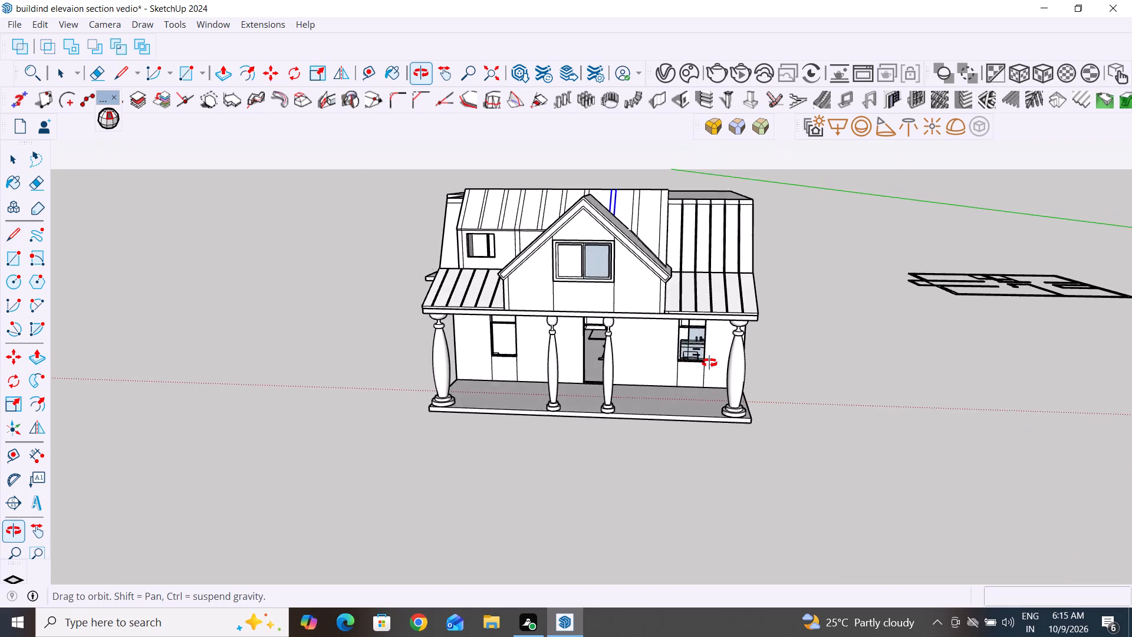
pyautogui.moveTo(709, 363); pyautogui.dragTo(713, 350, button='middle')
pyautogui.click(892, 388)
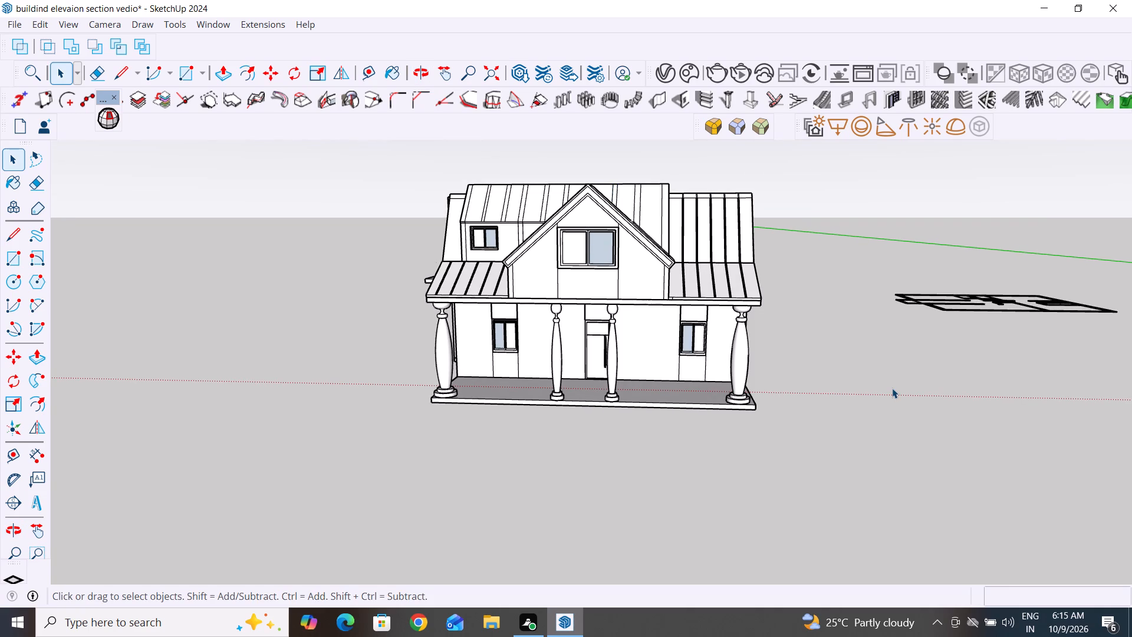
pyautogui.moveTo(659, 445); pyautogui.dragTo(715, 443, button='middle')
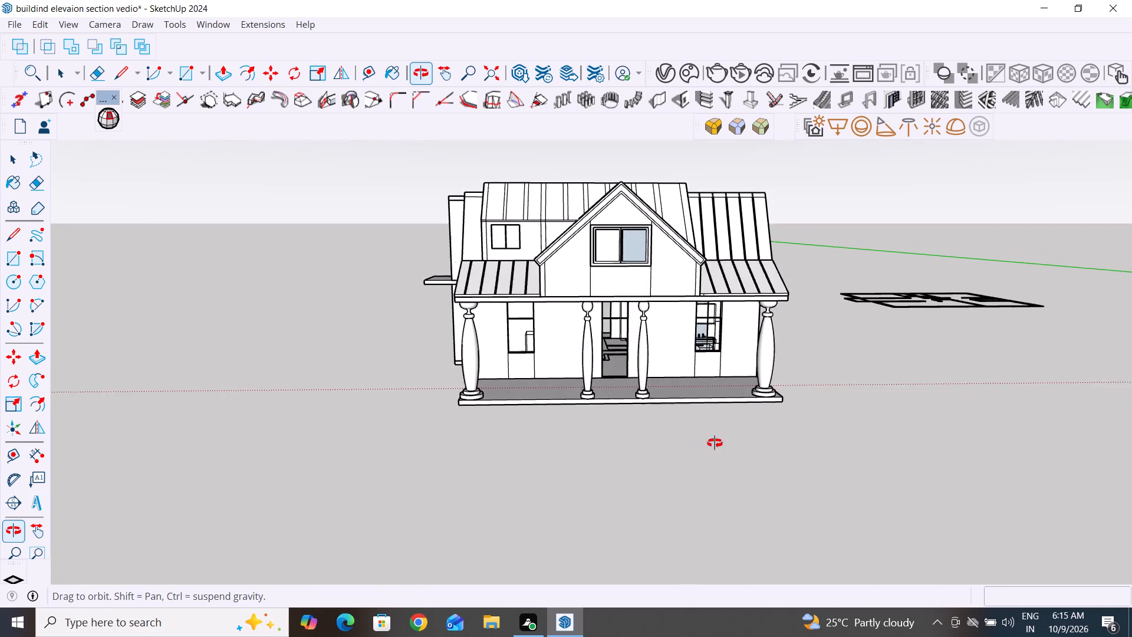
pyautogui.moveTo(715, 443); pyautogui.dragTo(1085, 498, button='middle')
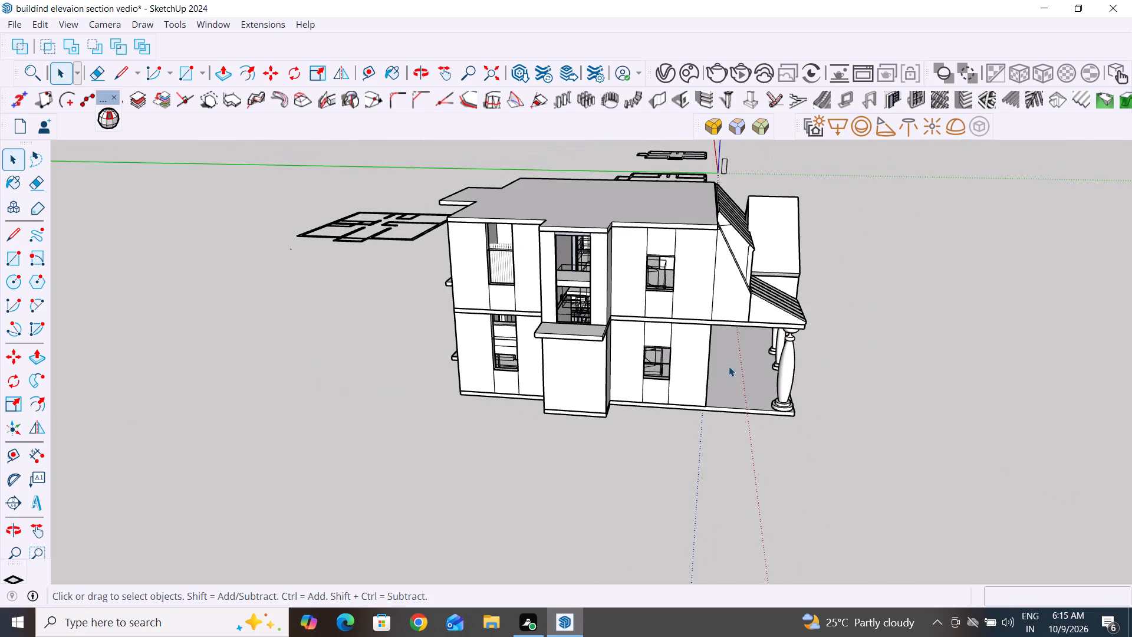
pyautogui.scroll(8, 608, 325)
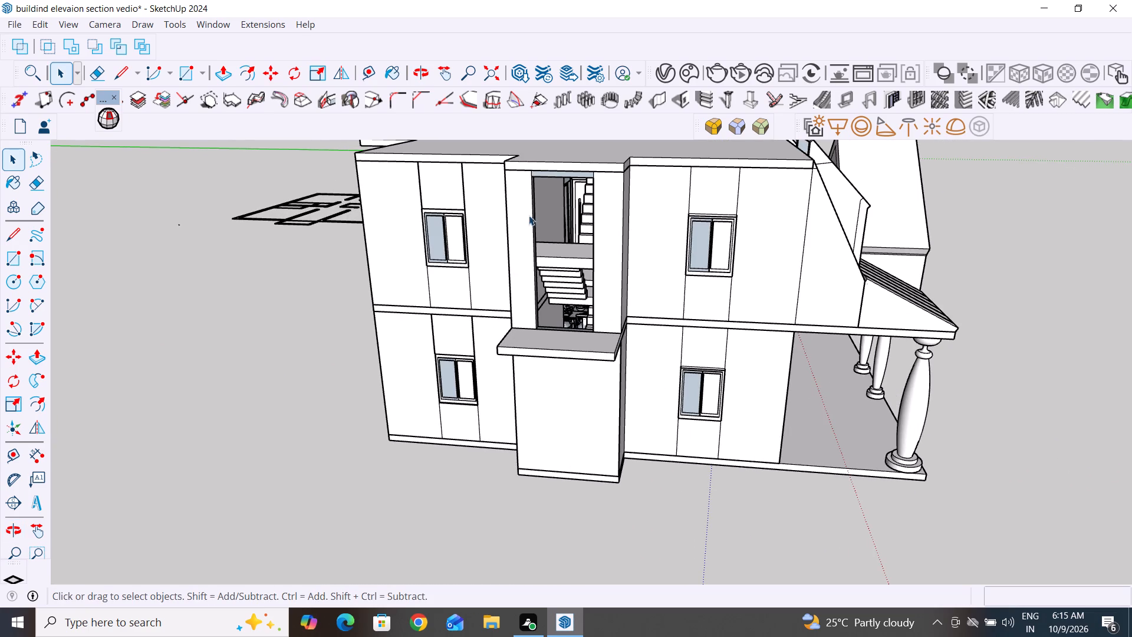
pyautogui.scroll(2, 601, 146)
pyautogui.moveTo(574, 160); pyautogui.dragTo(554, 145, button='middle')
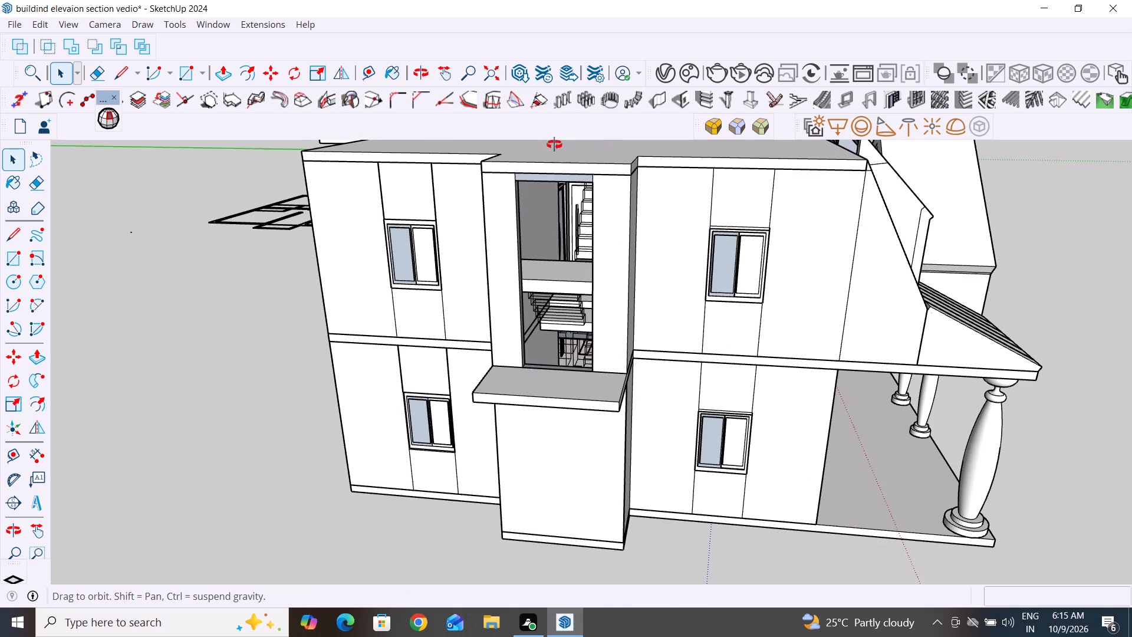
pyautogui.moveTo(554, 145); pyautogui.dragTo(526, 209, button='middle')
pyautogui.scroll(-2, 496, 196)
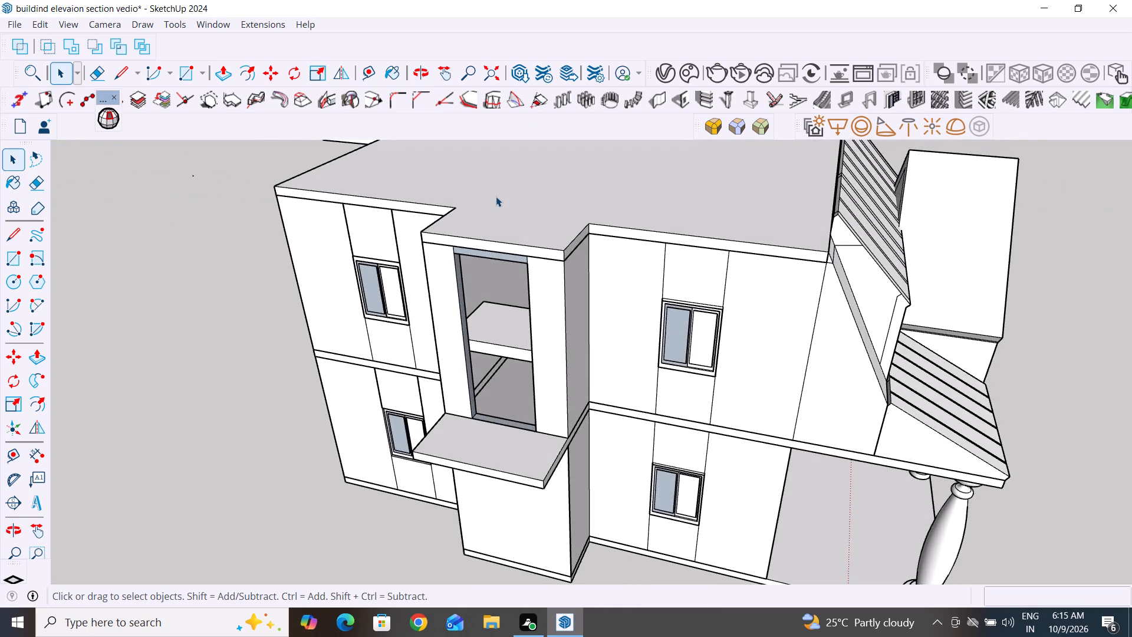
pyautogui.scroll(-4, 496, 196)
pyautogui.moveTo(484, 163); pyautogui.dragTo(480, 124, button='middle')
pyautogui.scroll(-5, 536, 385)
pyautogui.moveTo(525, 252); pyautogui.dragTo(550, 205, button='middle')
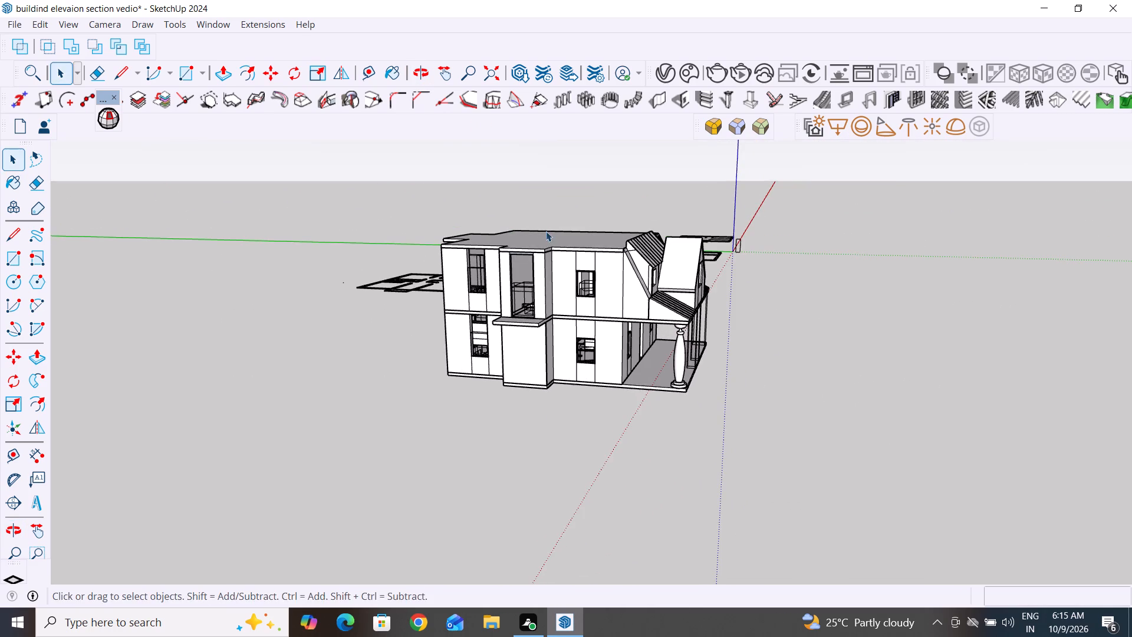
pyautogui.moveTo(546, 231); pyautogui.dragTo(529, 185, button='middle')
# Reverse the wall face above the staircase opening and the underside face at the top of that opening.
pyautogui.scroll(5, 532, 222)
pyautogui.scroll(-2, 544, 242)
pyautogui.scroll(6, 504, 265)
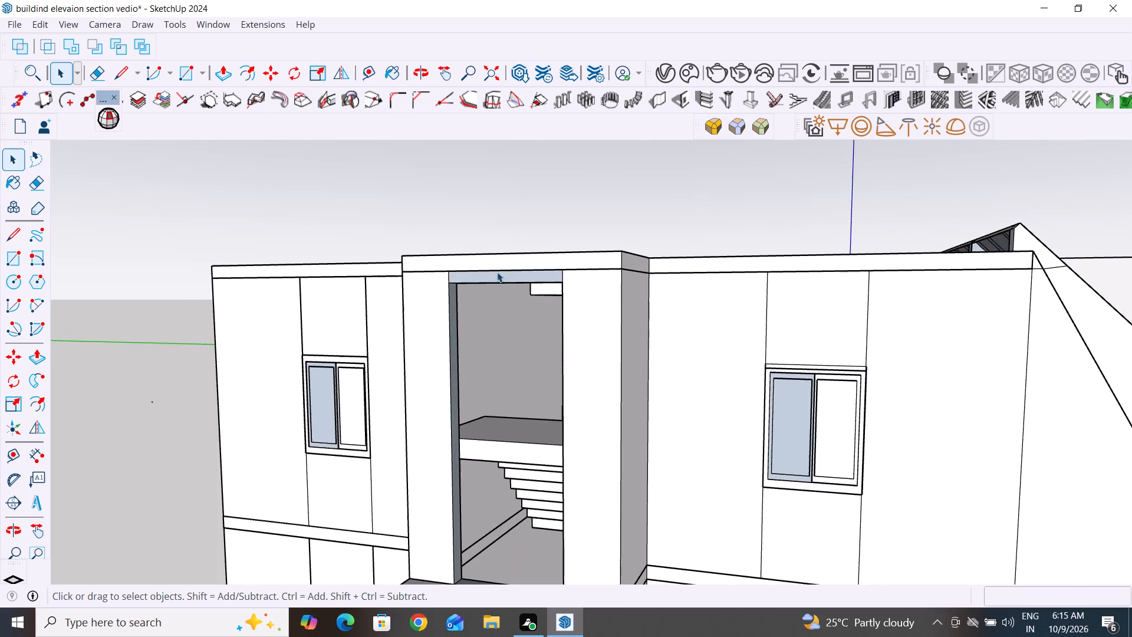
pyautogui.scroll(4, 496, 271)
pyautogui.moveTo(485, 254); pyautogui.dragTo(501, 187, button='middle')
pyautogui.tripleClick(511, 212)
pyautogui.doubleClick(511, 212)
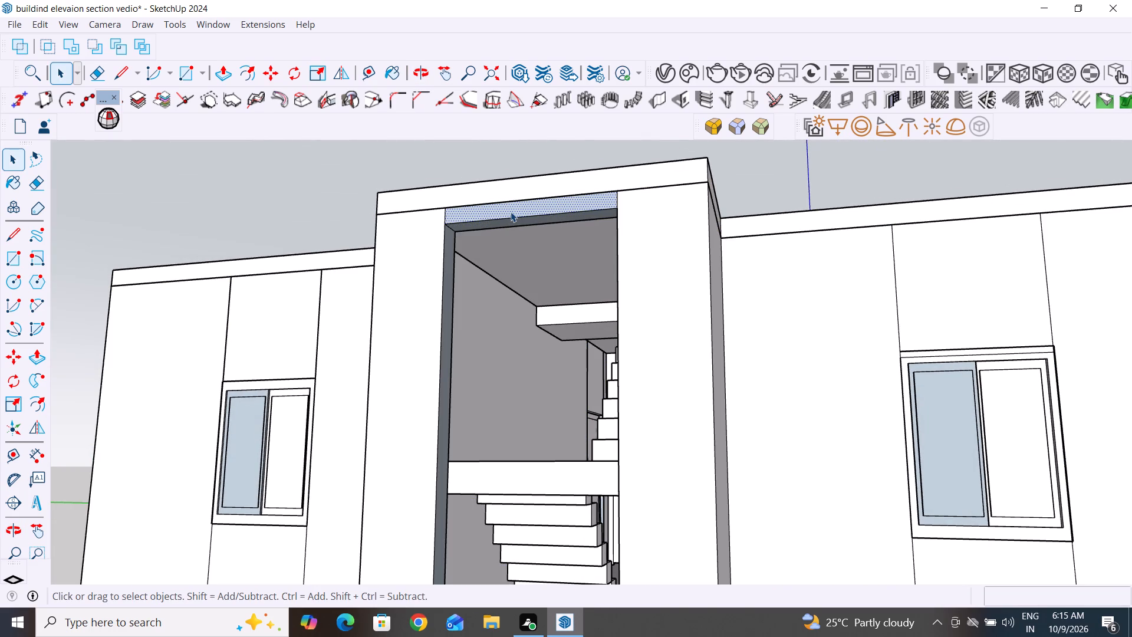
pyautogui.rightClick(511, 212)
pyautogui.click(553, 375)
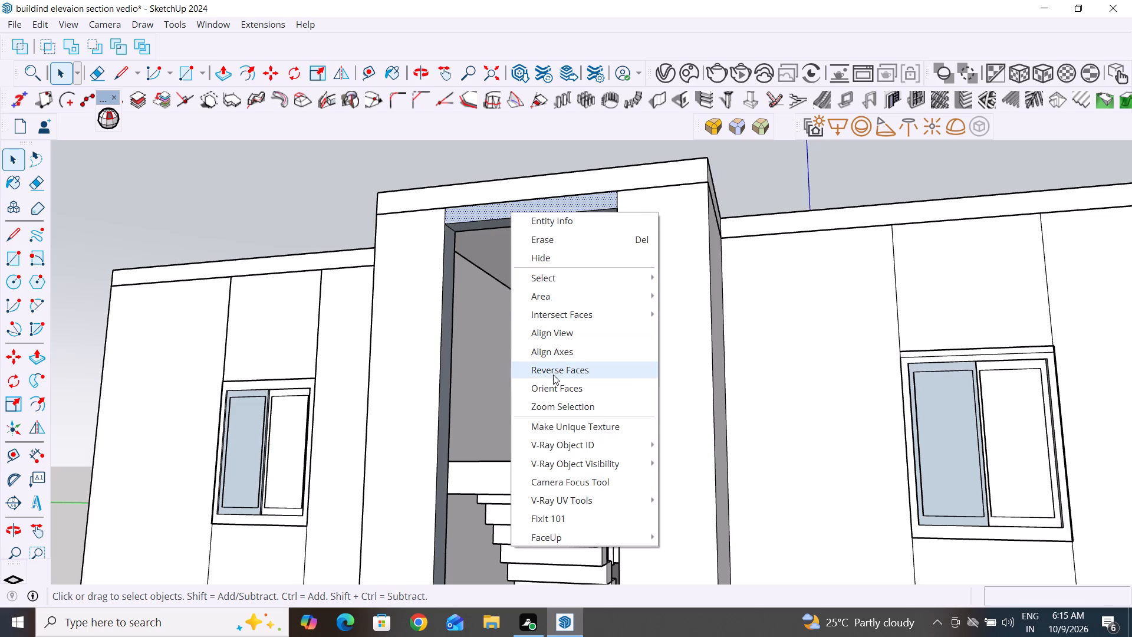
pyautogui.click(522, 222)
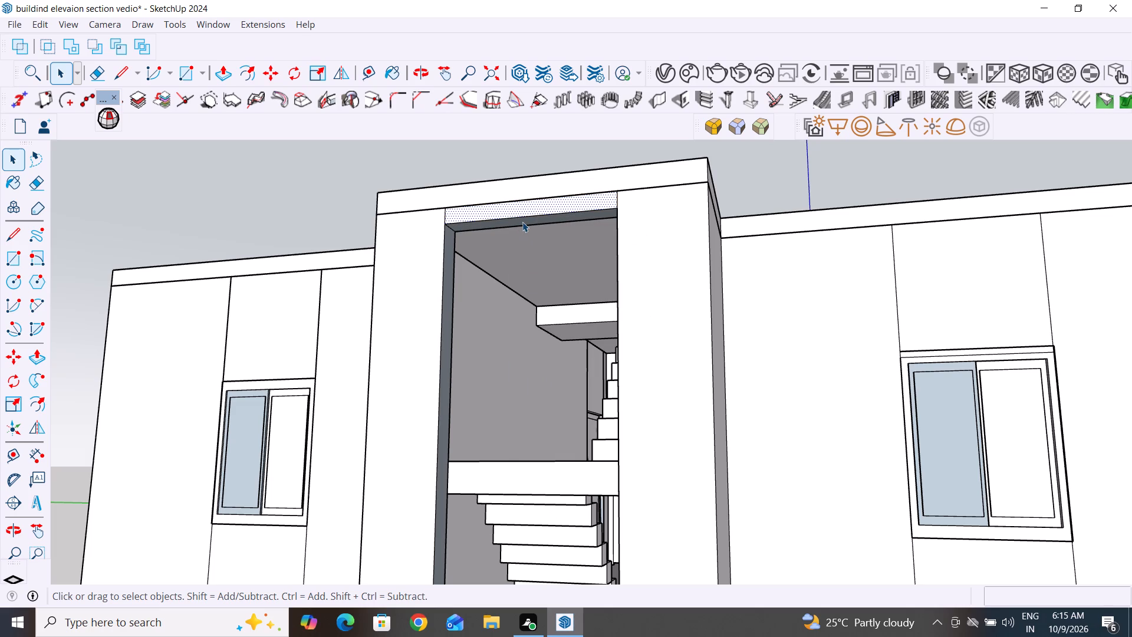
pyautogui.rightClick(522, 222)
pyautogui.click(578, 377)
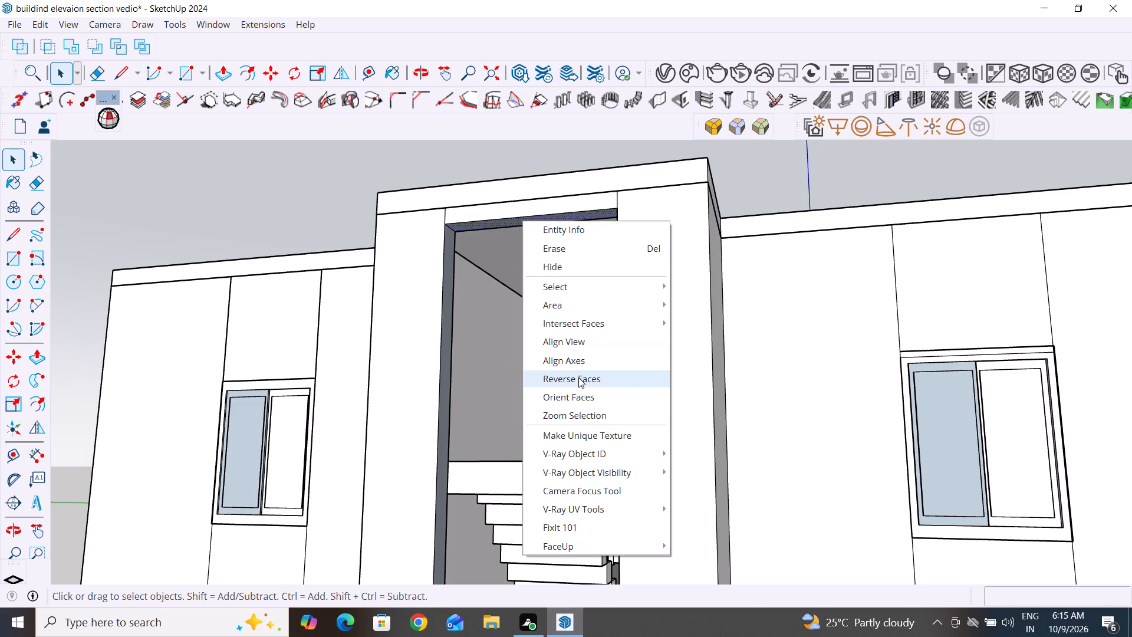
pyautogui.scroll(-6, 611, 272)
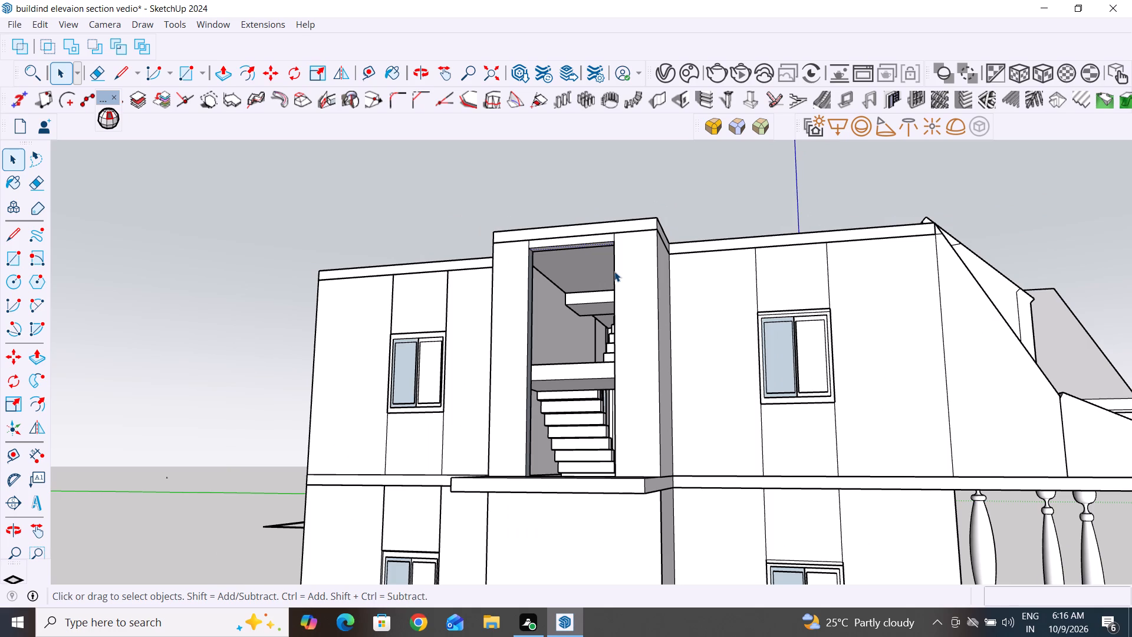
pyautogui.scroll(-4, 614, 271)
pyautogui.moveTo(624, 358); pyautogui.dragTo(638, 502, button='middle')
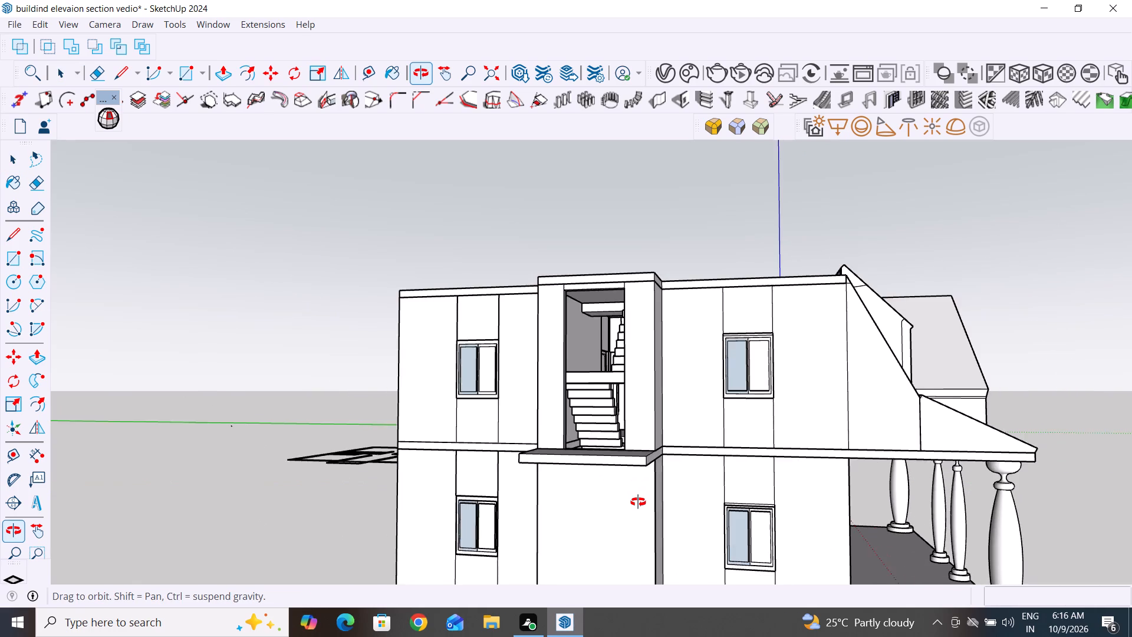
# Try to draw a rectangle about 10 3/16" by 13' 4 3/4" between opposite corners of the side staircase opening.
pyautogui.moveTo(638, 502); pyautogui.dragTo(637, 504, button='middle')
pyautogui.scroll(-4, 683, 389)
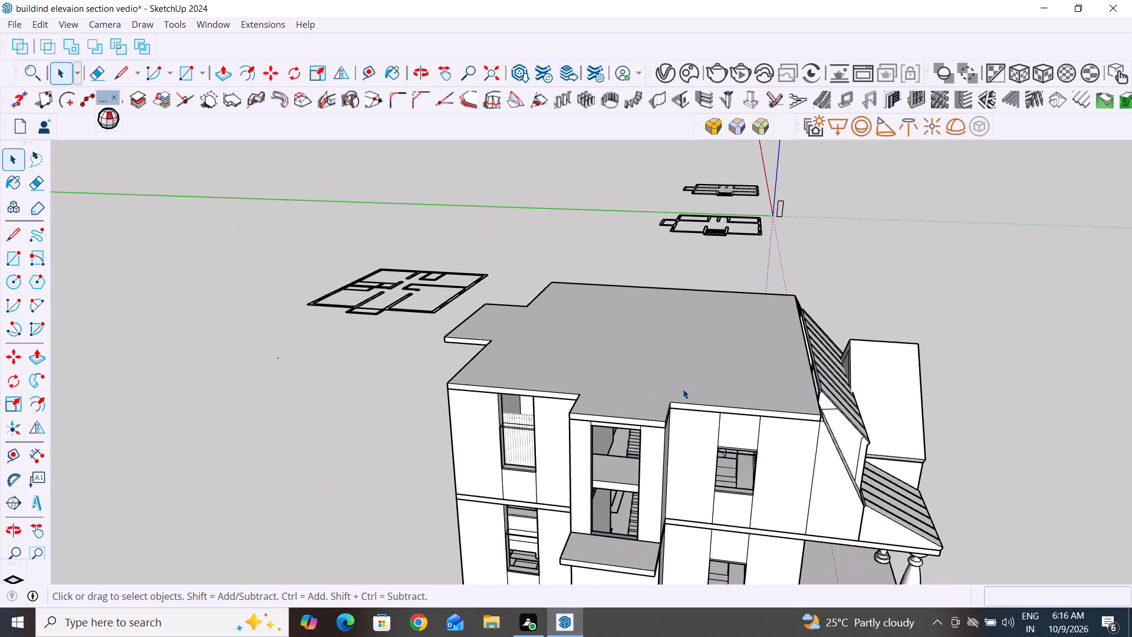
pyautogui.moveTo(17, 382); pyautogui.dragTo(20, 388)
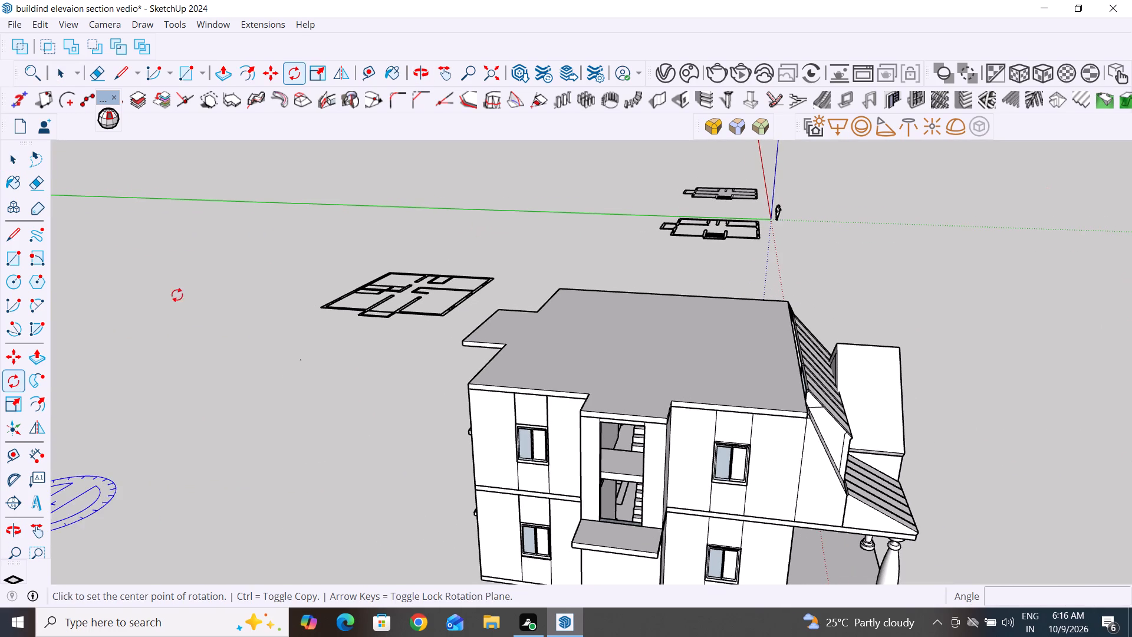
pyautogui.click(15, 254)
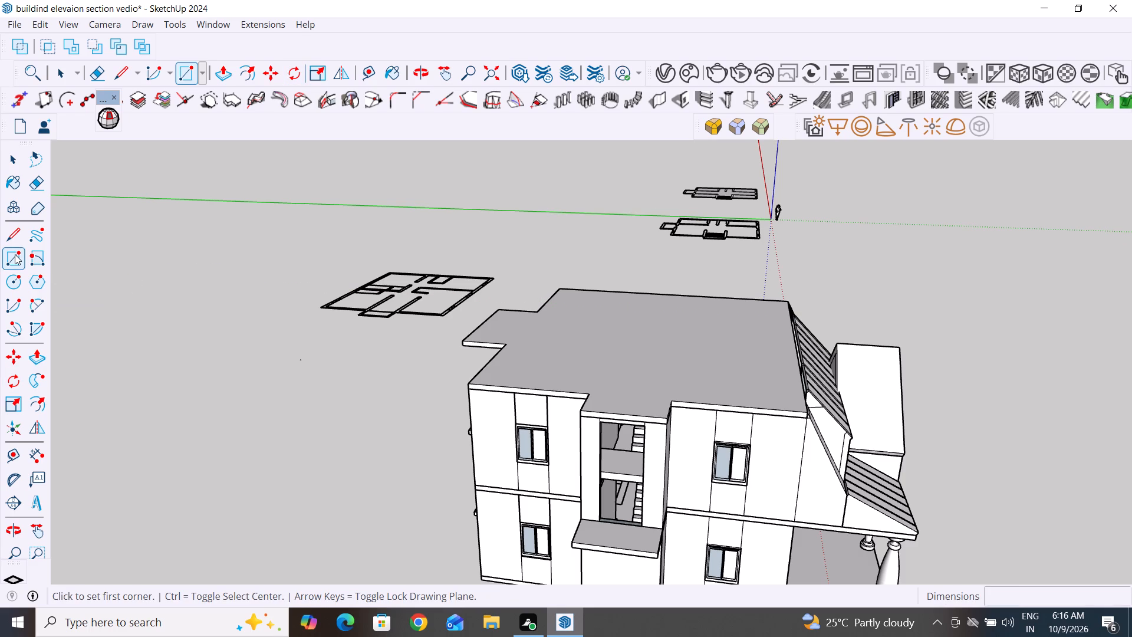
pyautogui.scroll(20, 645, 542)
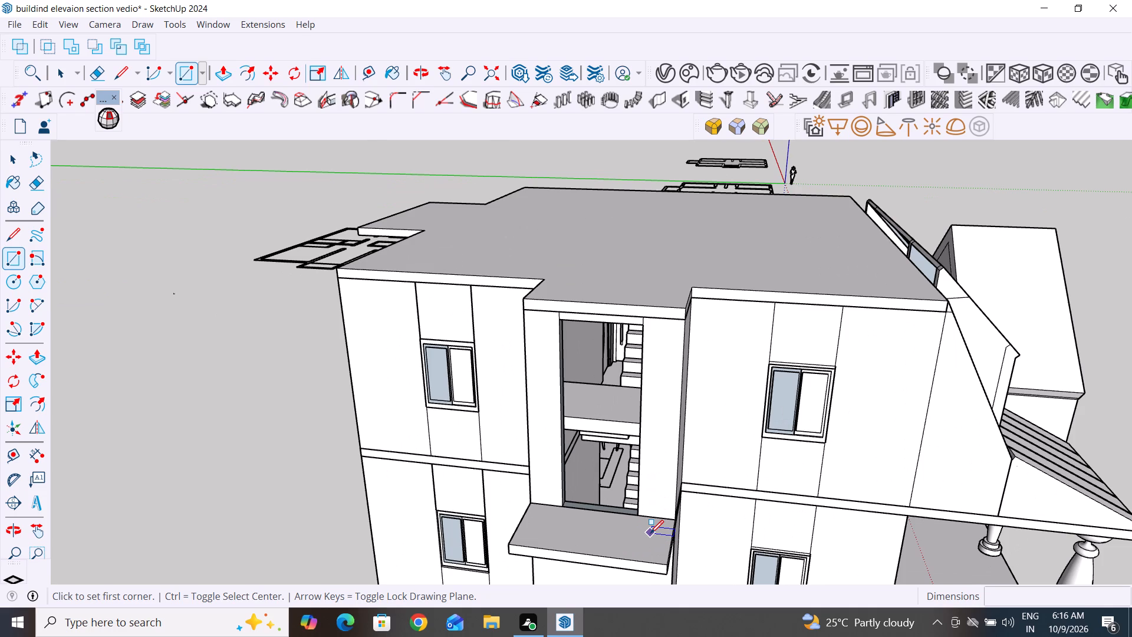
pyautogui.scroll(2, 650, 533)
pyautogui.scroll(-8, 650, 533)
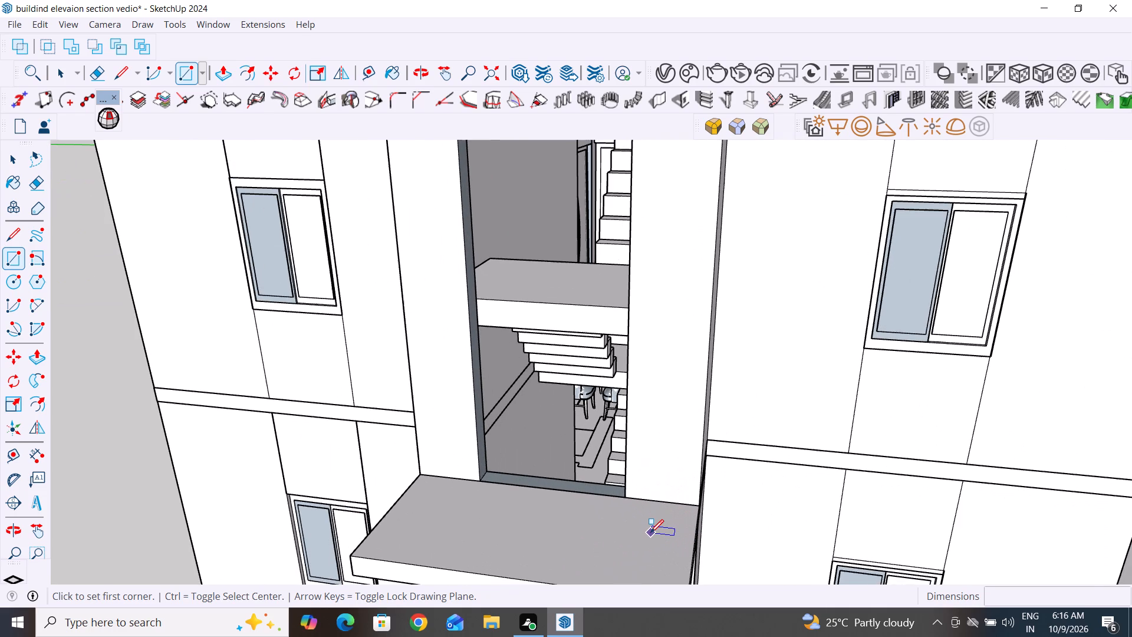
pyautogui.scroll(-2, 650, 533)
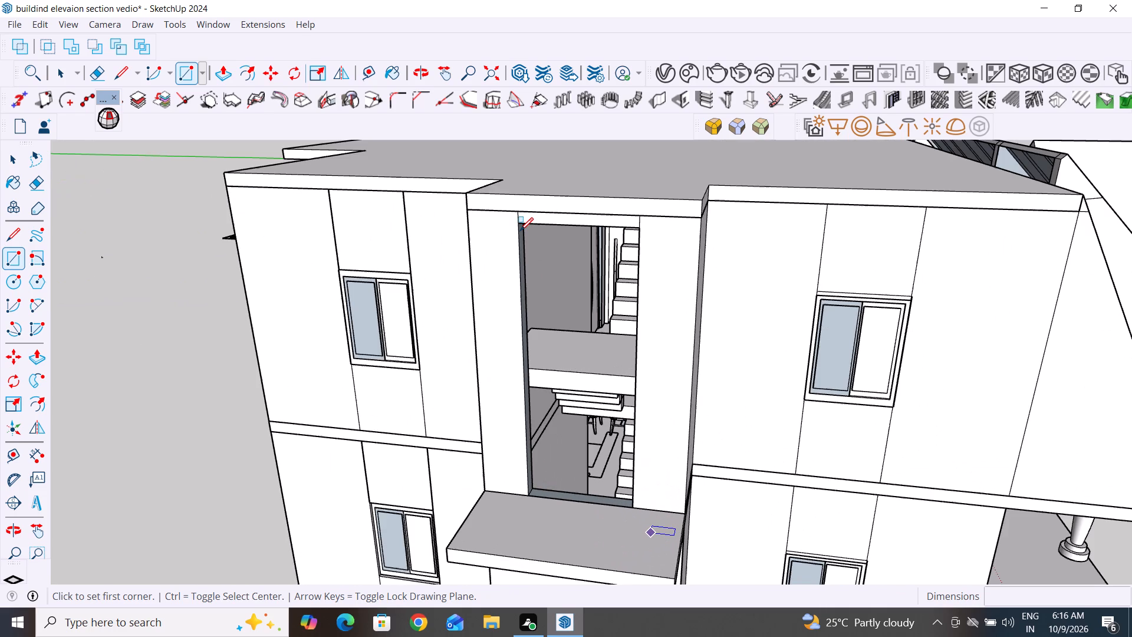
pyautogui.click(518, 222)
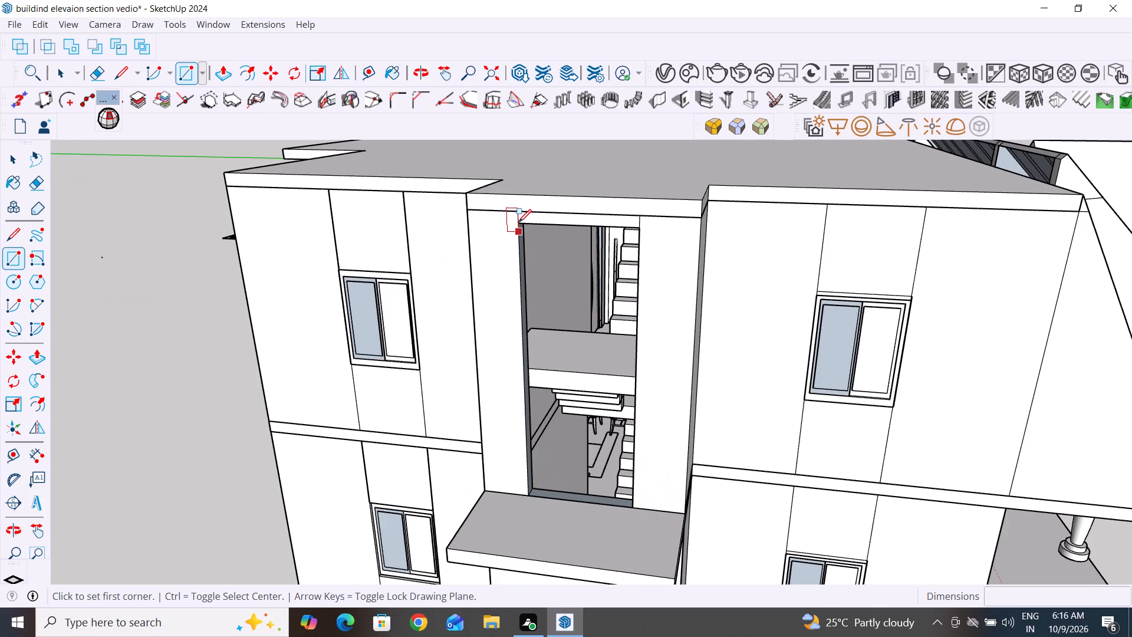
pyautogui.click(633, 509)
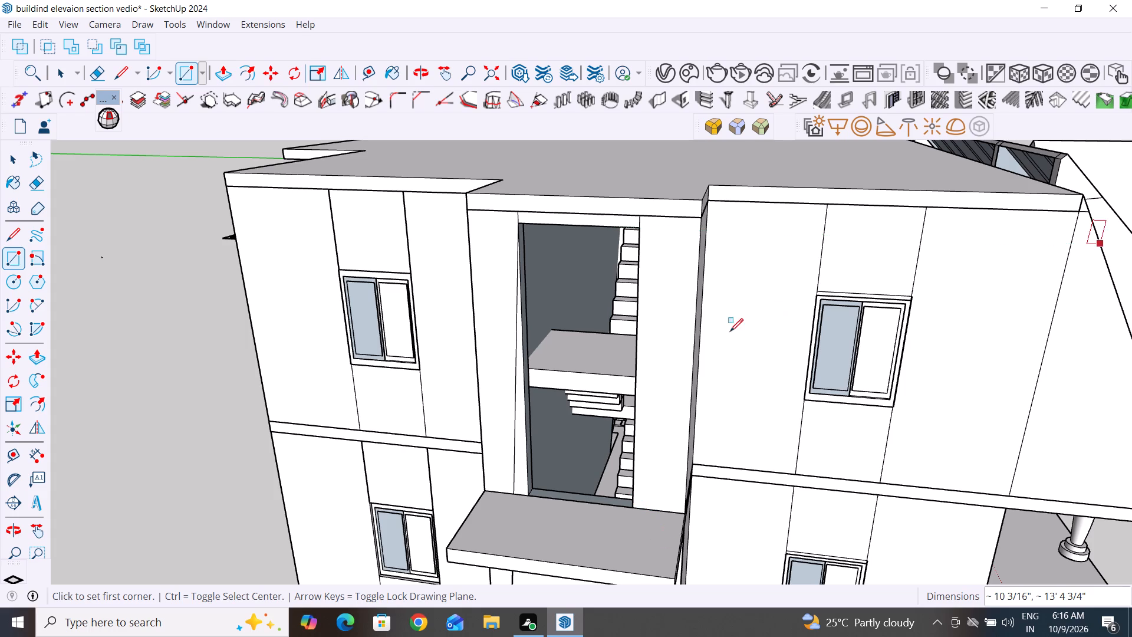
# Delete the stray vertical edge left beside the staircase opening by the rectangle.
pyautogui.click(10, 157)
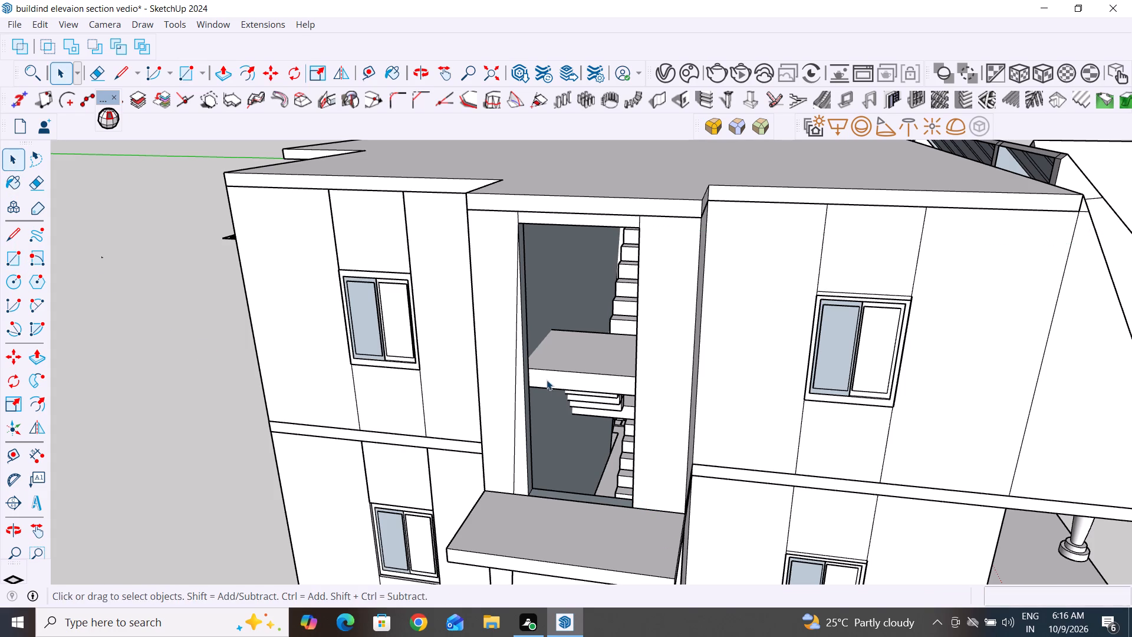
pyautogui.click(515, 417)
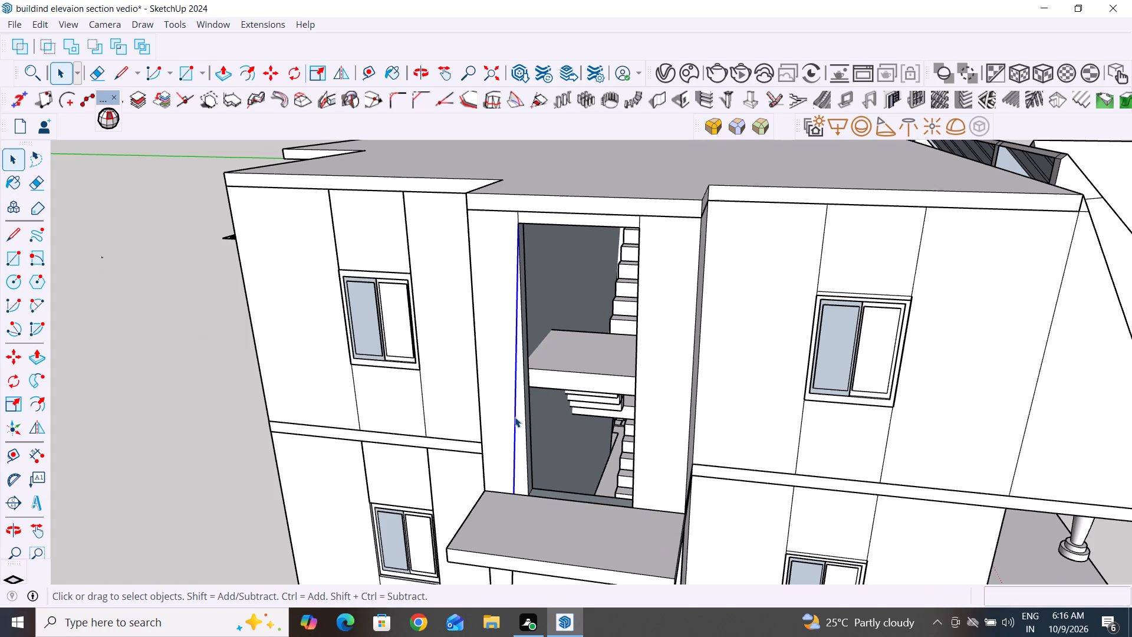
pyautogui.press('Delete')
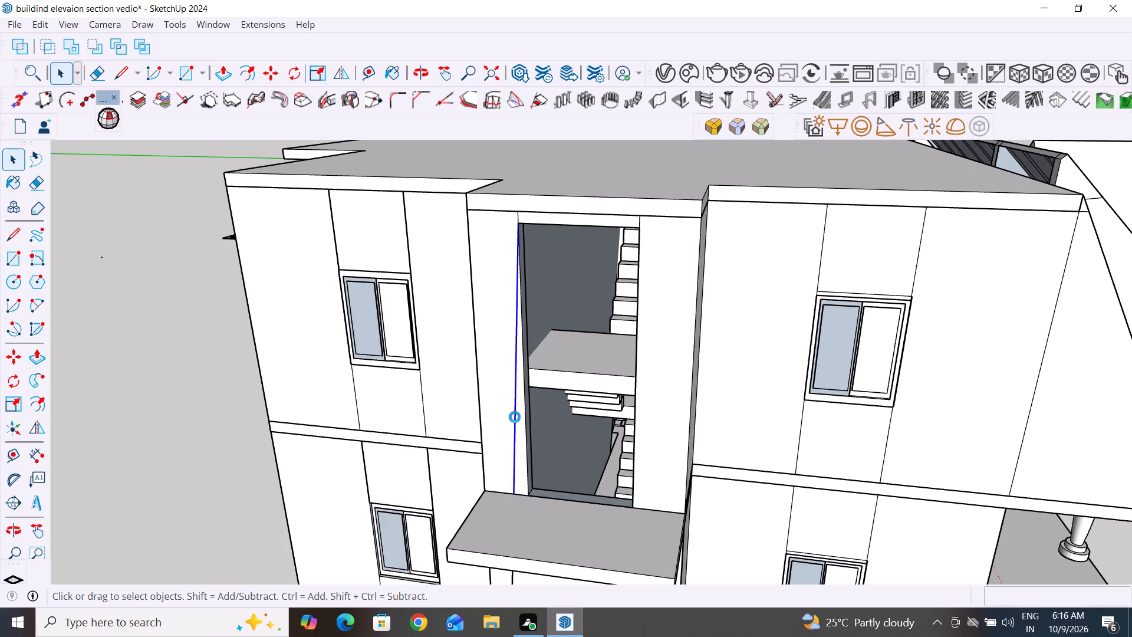
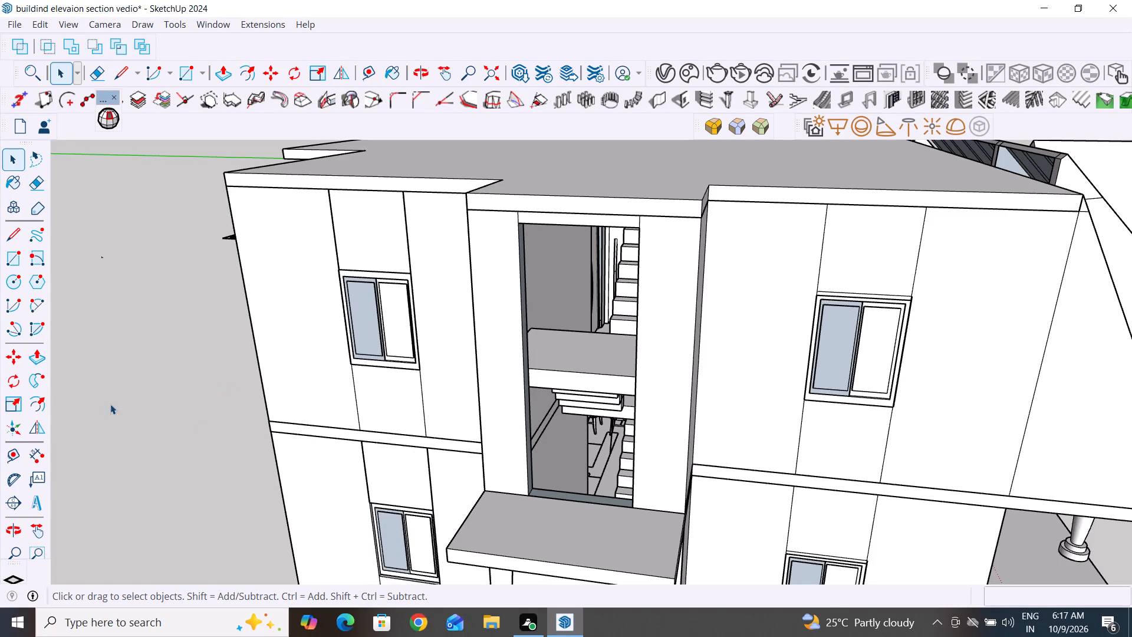
# Draw a rectangle about 9' 7 11/16" by 3' 8 7/8" between opposite corners of the side staircase opening.
pyautogui.click(11, 264)
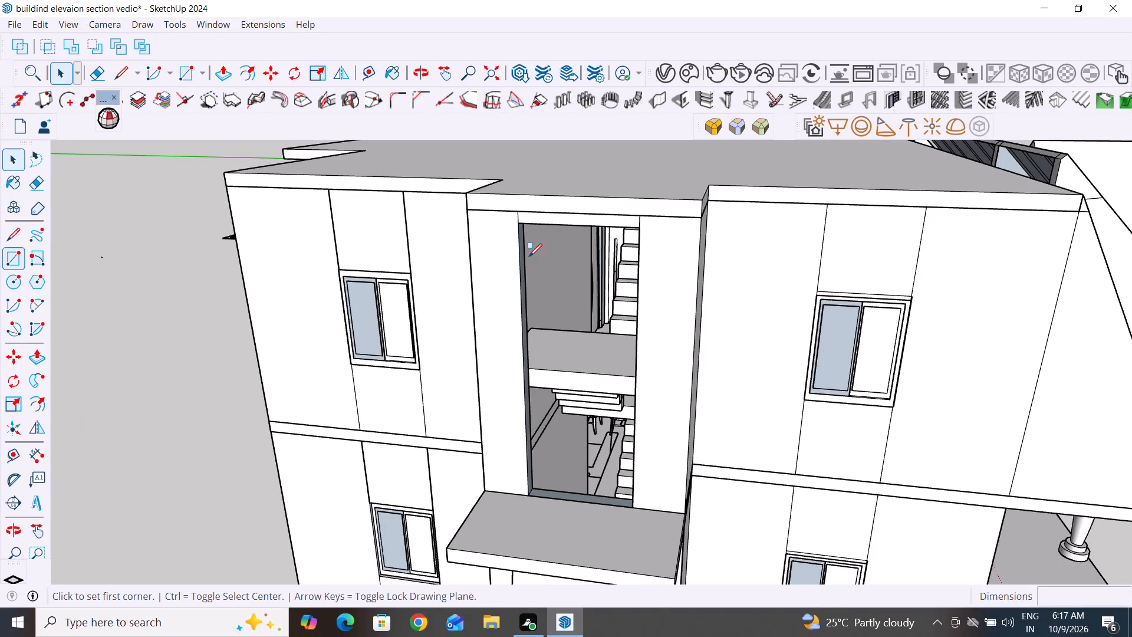
pyautogui.click(515, 226)
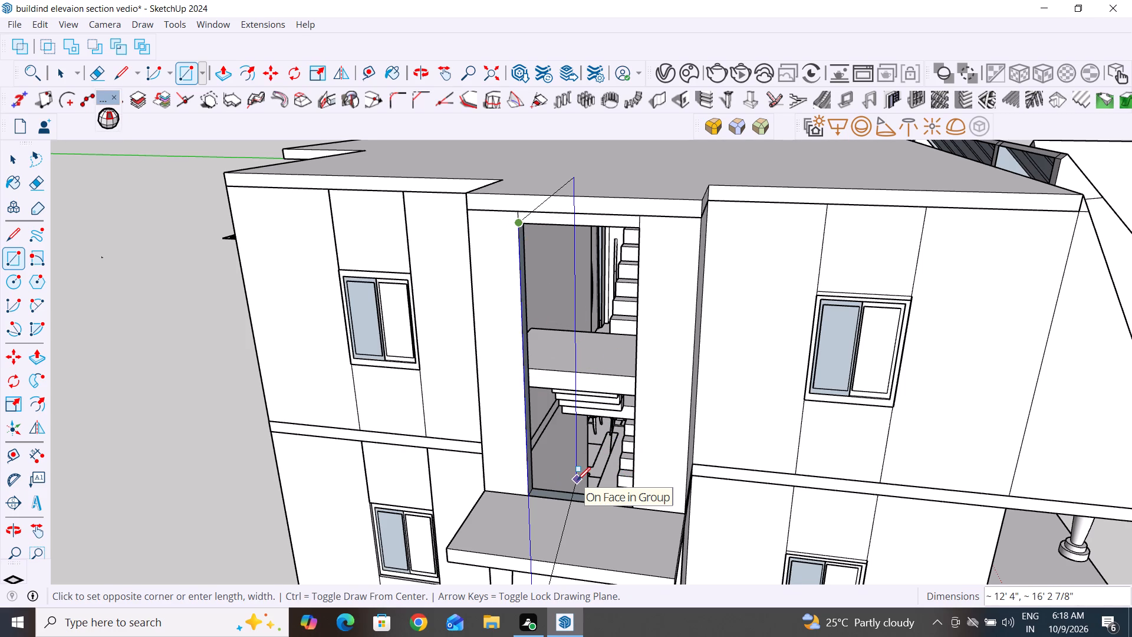
pyautogui.click(636, 507)
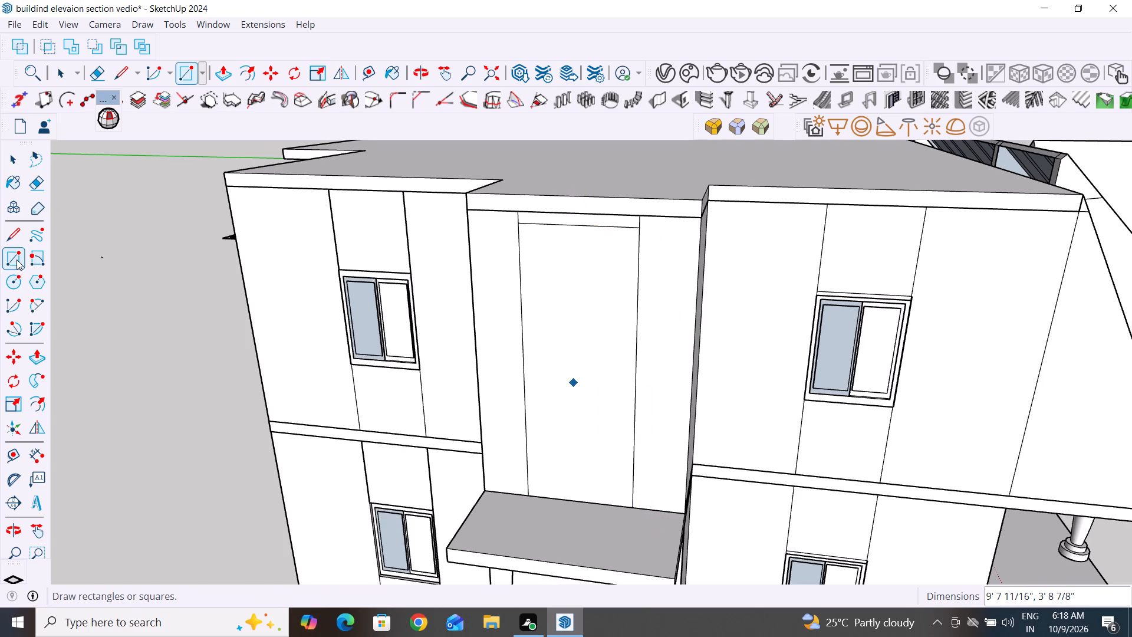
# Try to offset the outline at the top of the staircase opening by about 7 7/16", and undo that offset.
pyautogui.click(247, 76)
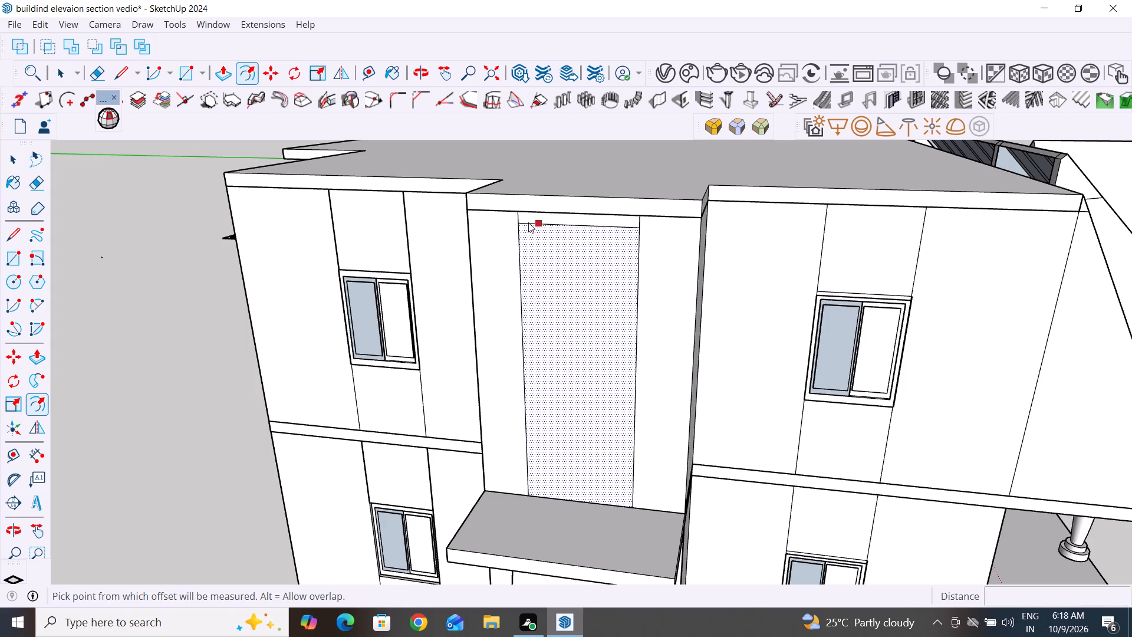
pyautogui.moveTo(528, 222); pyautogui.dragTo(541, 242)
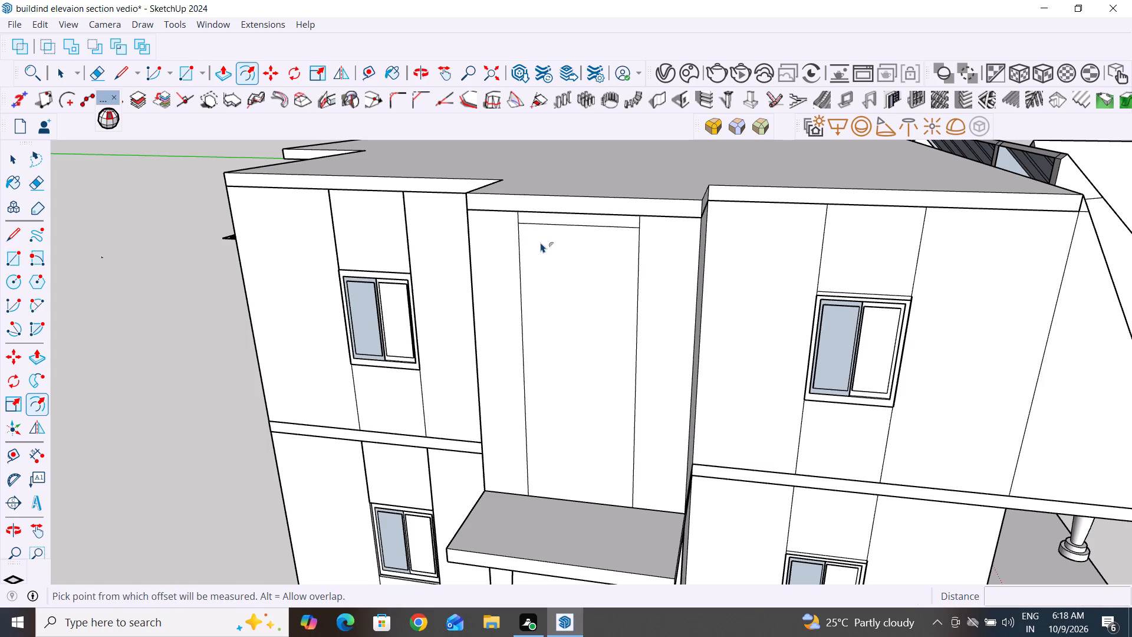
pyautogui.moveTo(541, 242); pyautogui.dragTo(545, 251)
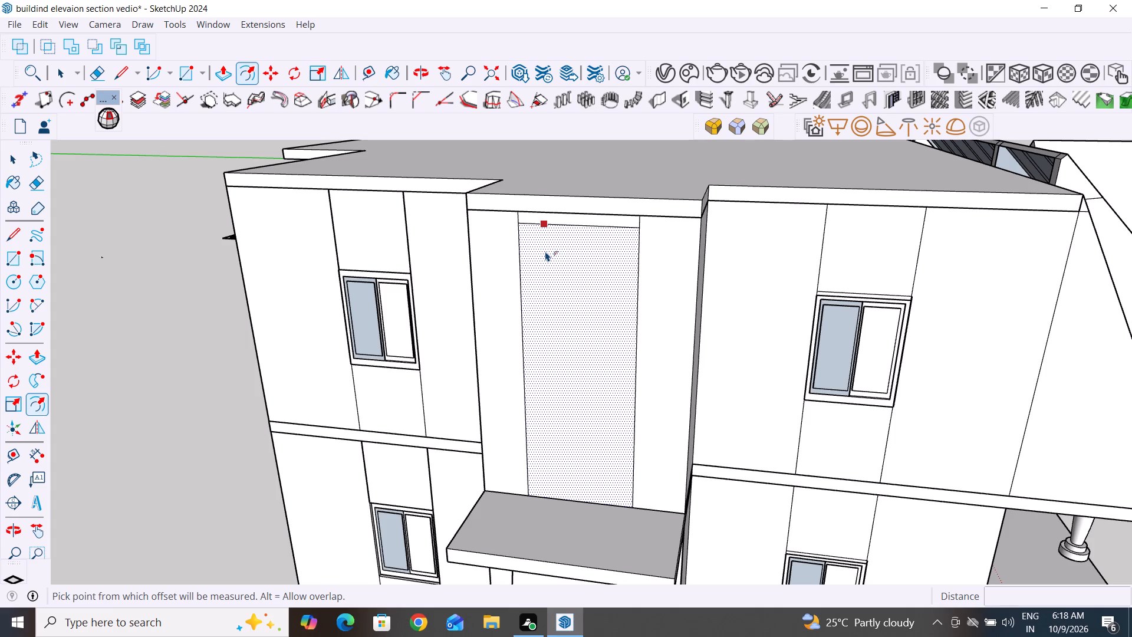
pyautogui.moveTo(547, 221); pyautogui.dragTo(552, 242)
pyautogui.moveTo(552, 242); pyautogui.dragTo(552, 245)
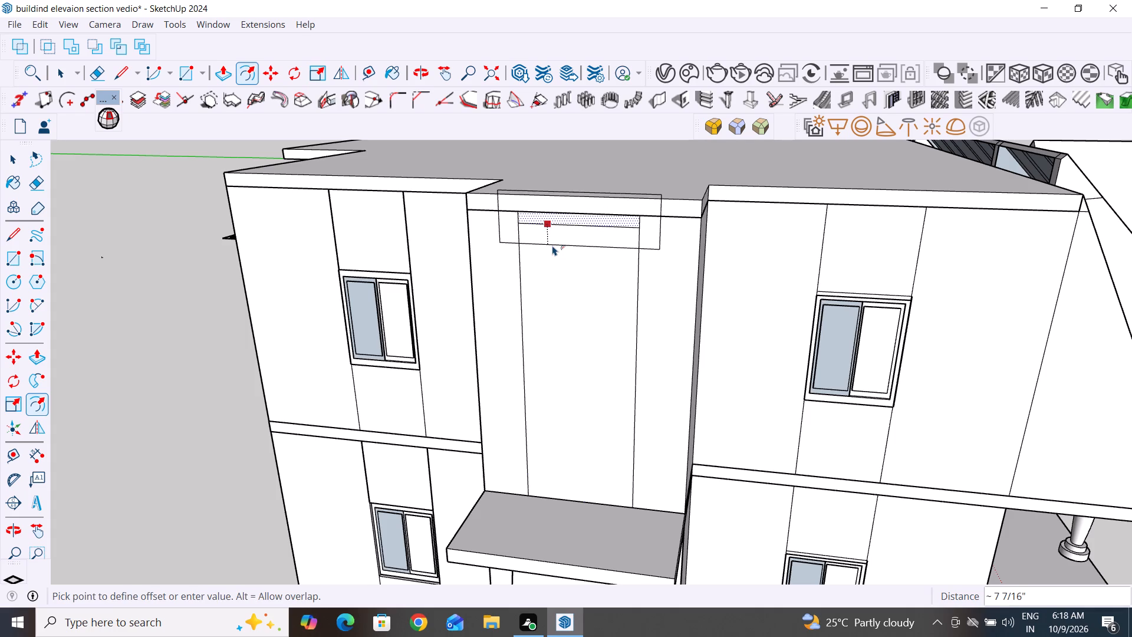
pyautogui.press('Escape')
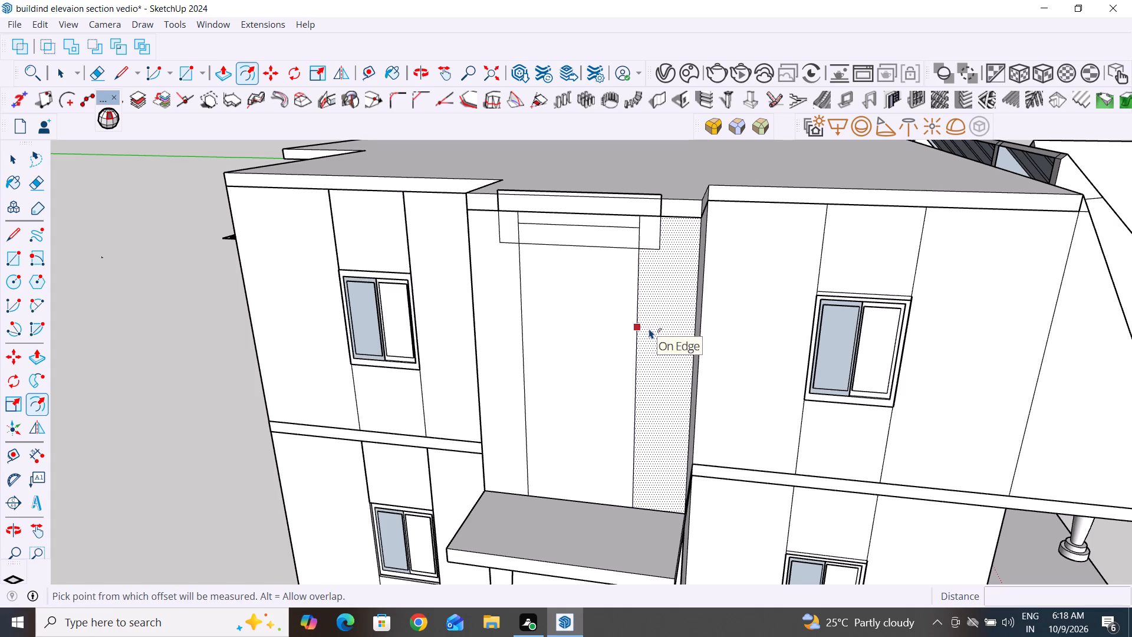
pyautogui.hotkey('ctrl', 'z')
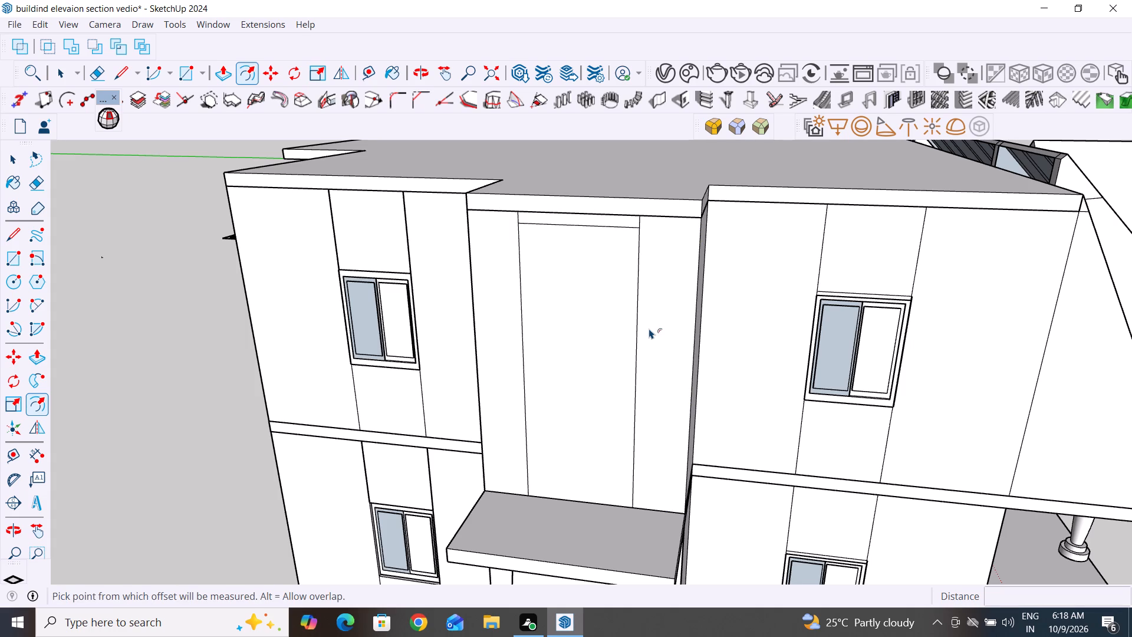
# Offset the edges of the tall face covering the staircase opening inward by about 9 1/2".
pyautogui.moveTo(581, 317); pyautogui.dragTo(587, 318)
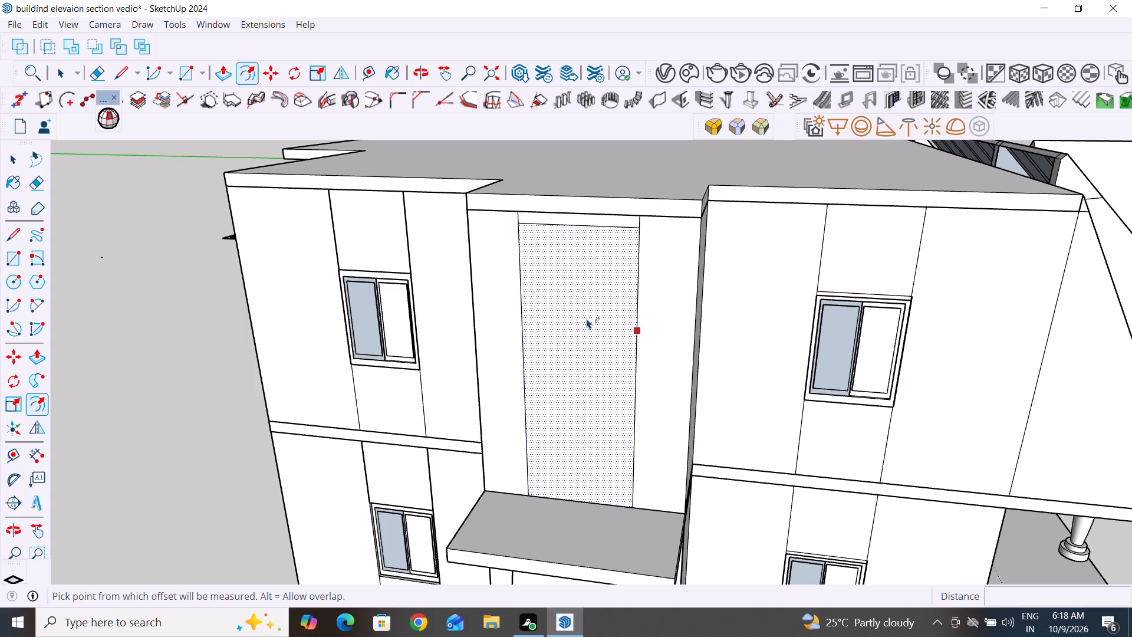
pyautogui.moveTo(587, 318); pyautogui.dragTo(604, 342)
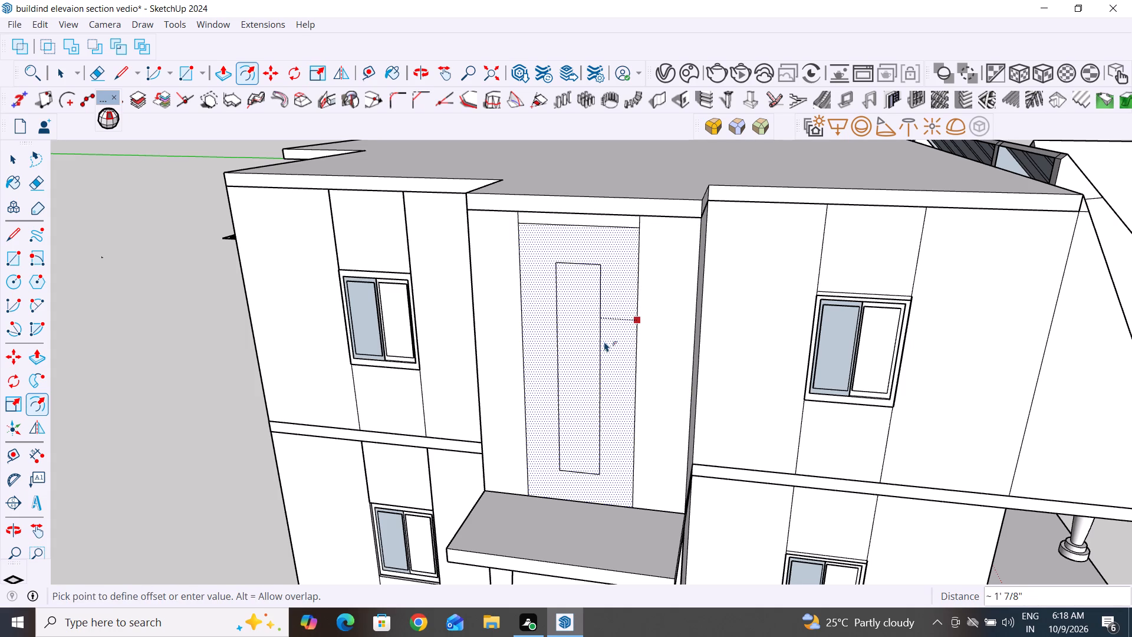
pyautogui.moveTo(604, 342); pyautogui.dragTo(647, 342)
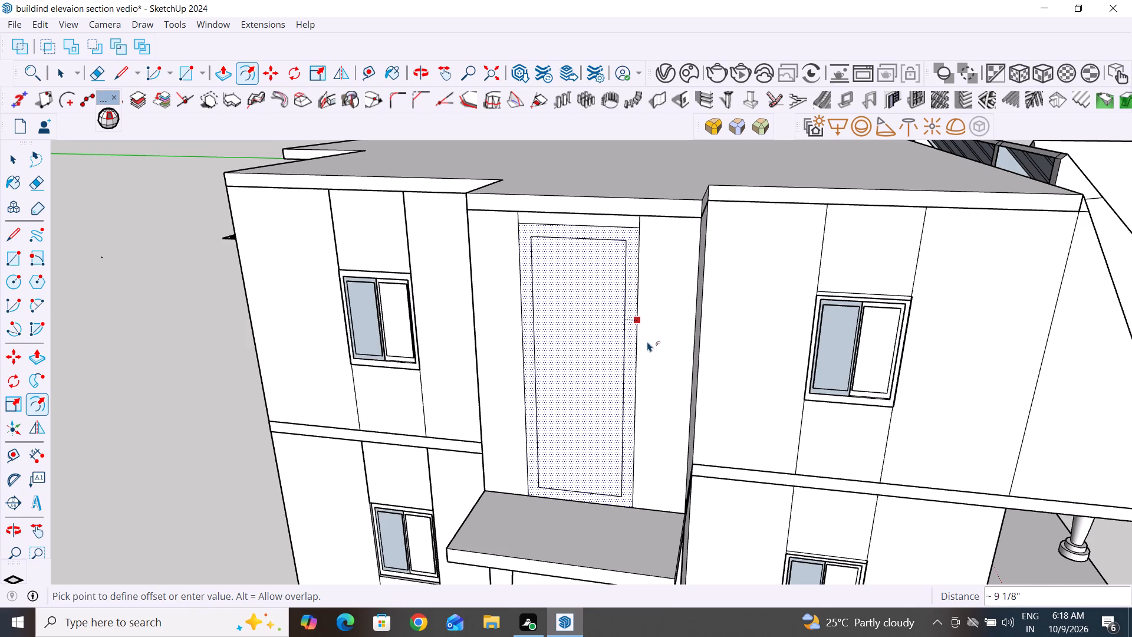
pyautogui.moveTo(647, 342); pyautogui.dragTo(608, 336)
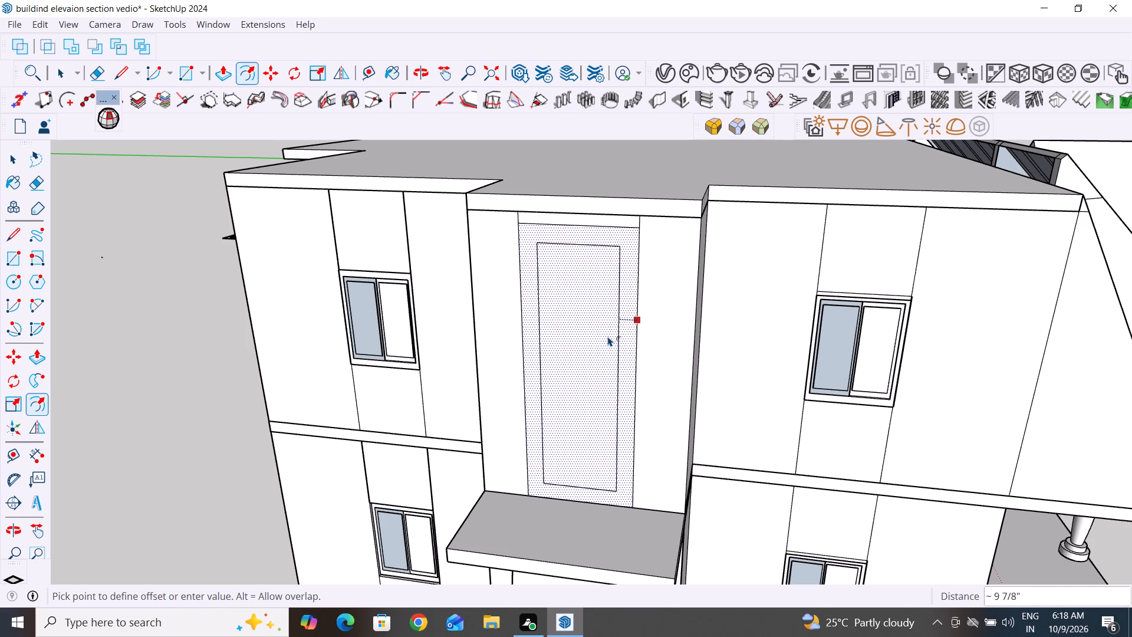
pyautogui.moveTo(608, 336); pyautogui.dragTo(617, 333)
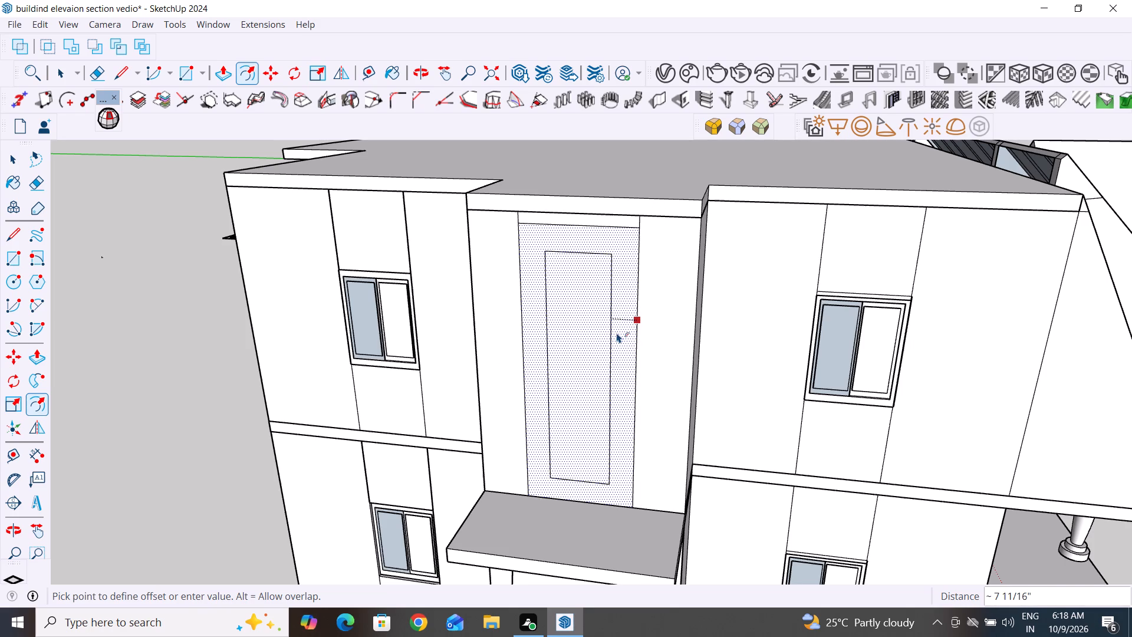
pyautogui.moveTo(617, 333); pyautogui.dragTo(613, 333)
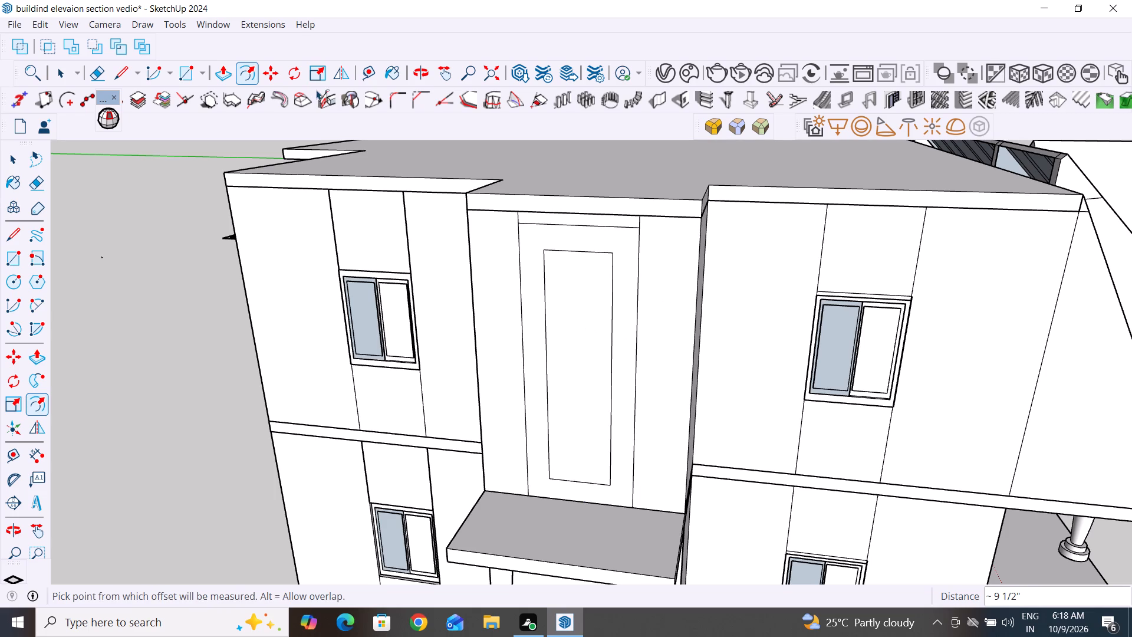
# Show the Default Tray.
pyautogui.click(223, 27)
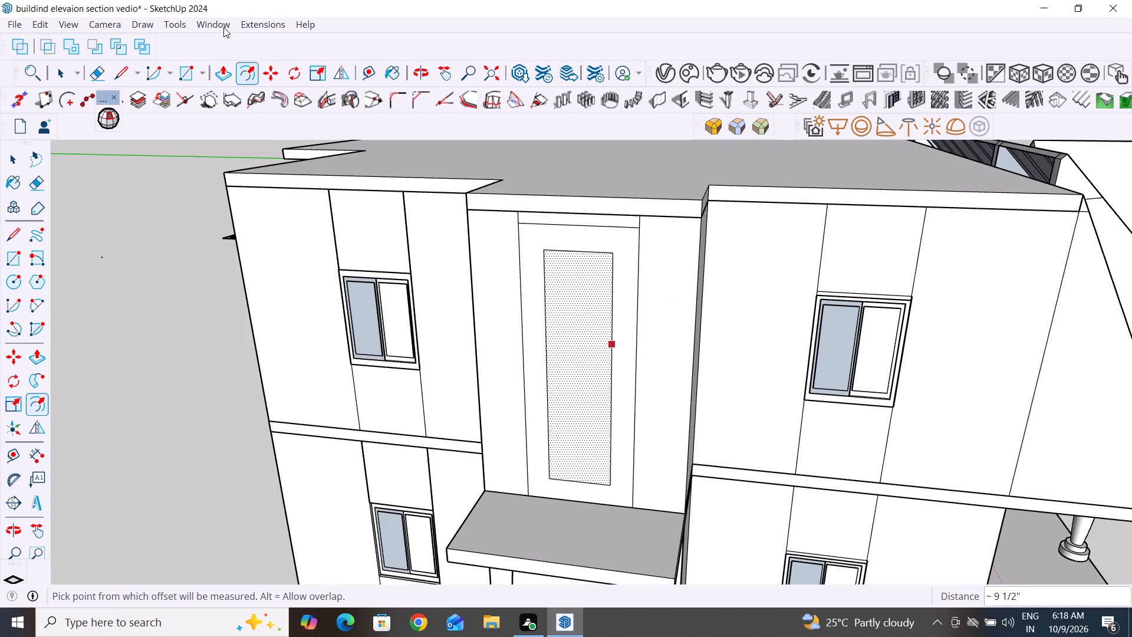
pyautogui.click(233, 41)
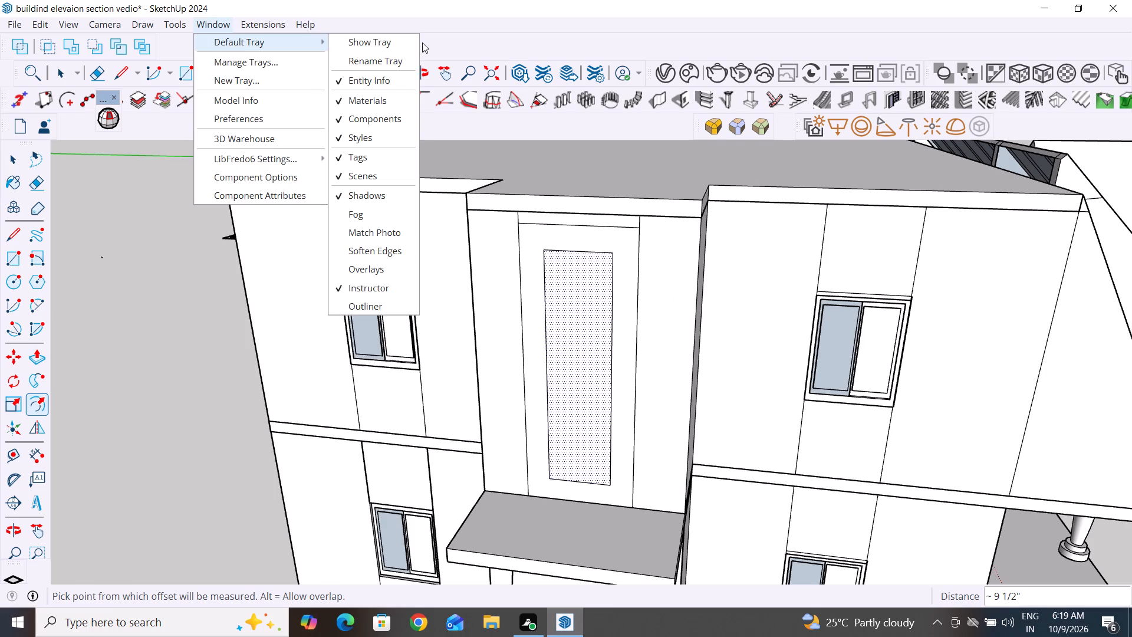
pyautogui.click(362, 42)
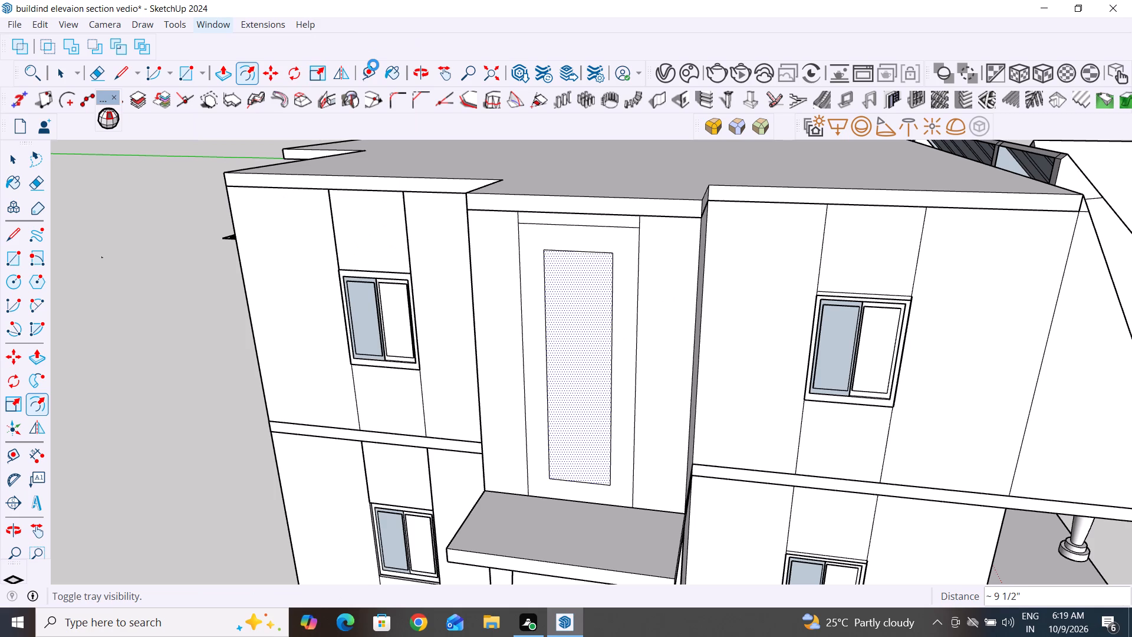
pyautogui.scroll(-3, 613, 191)
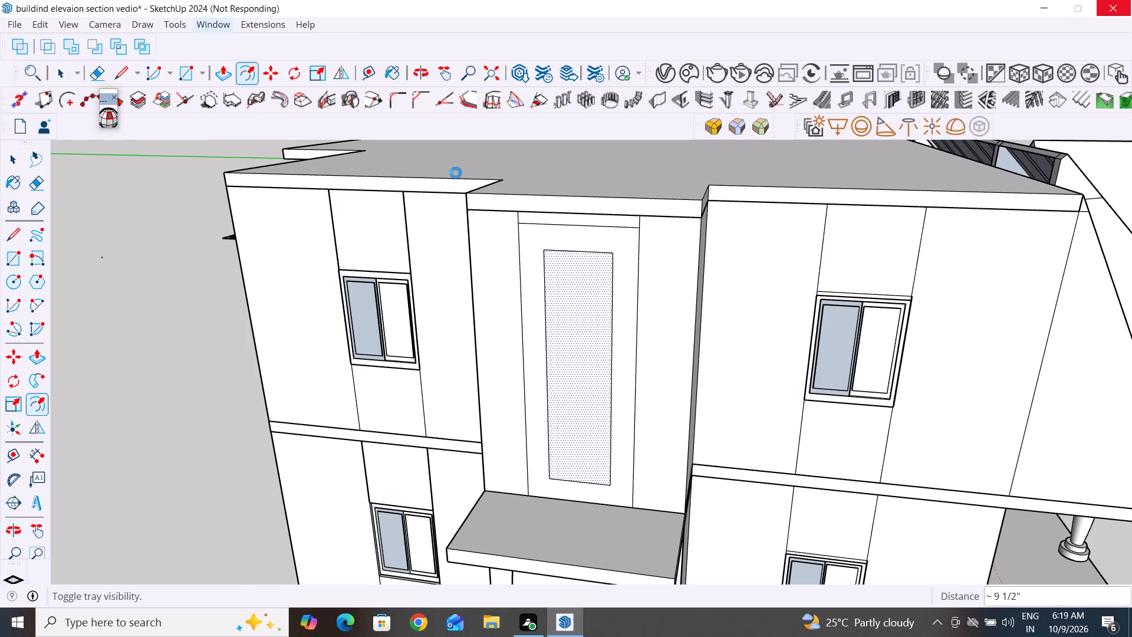
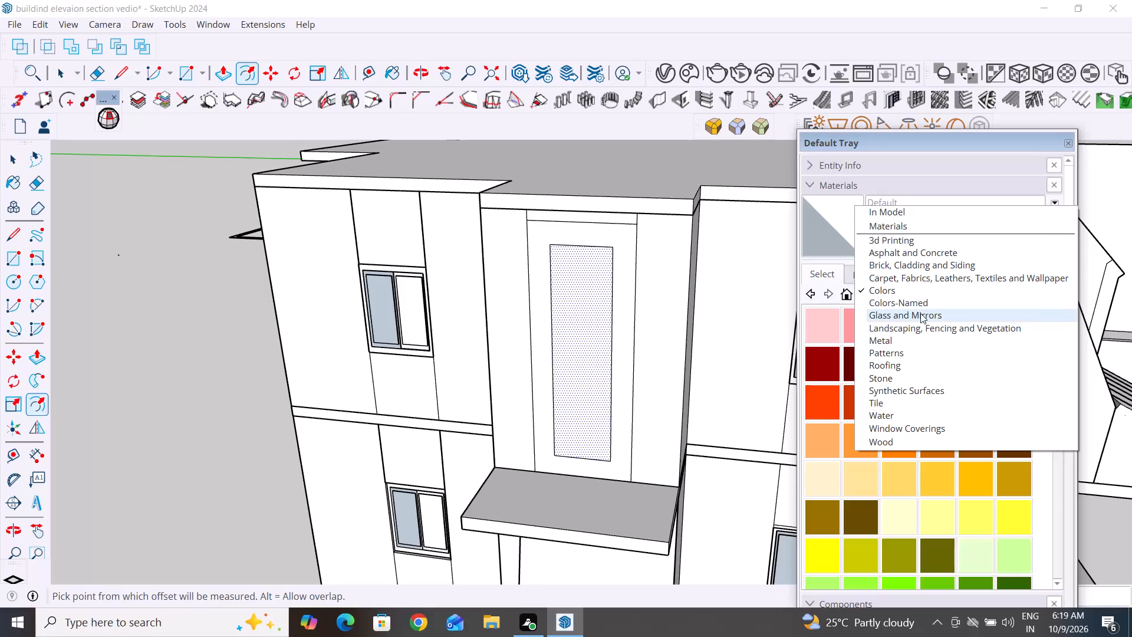
# Paint the inset face in the staircase opening with Translucent Glass Blue from the Glass and Mirrors materials.
pyautogui.click(920, 313)
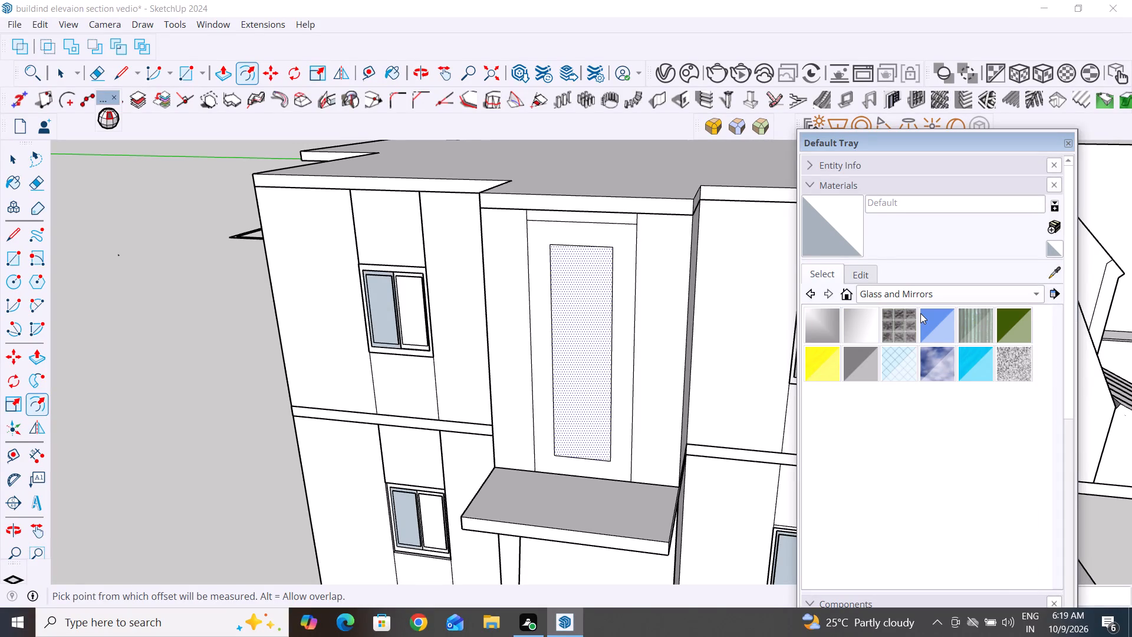
pyautogui.click(931, 319)
pyautogui.click(578, 349)
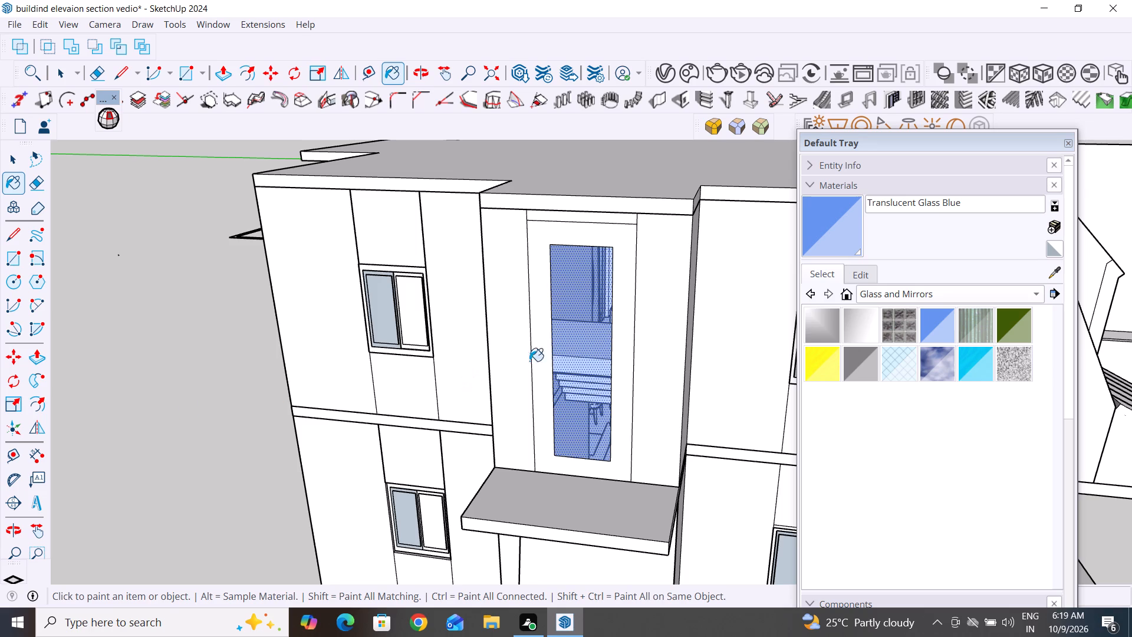
# Open the list of material collections.
pyautogui.click(914, 293)
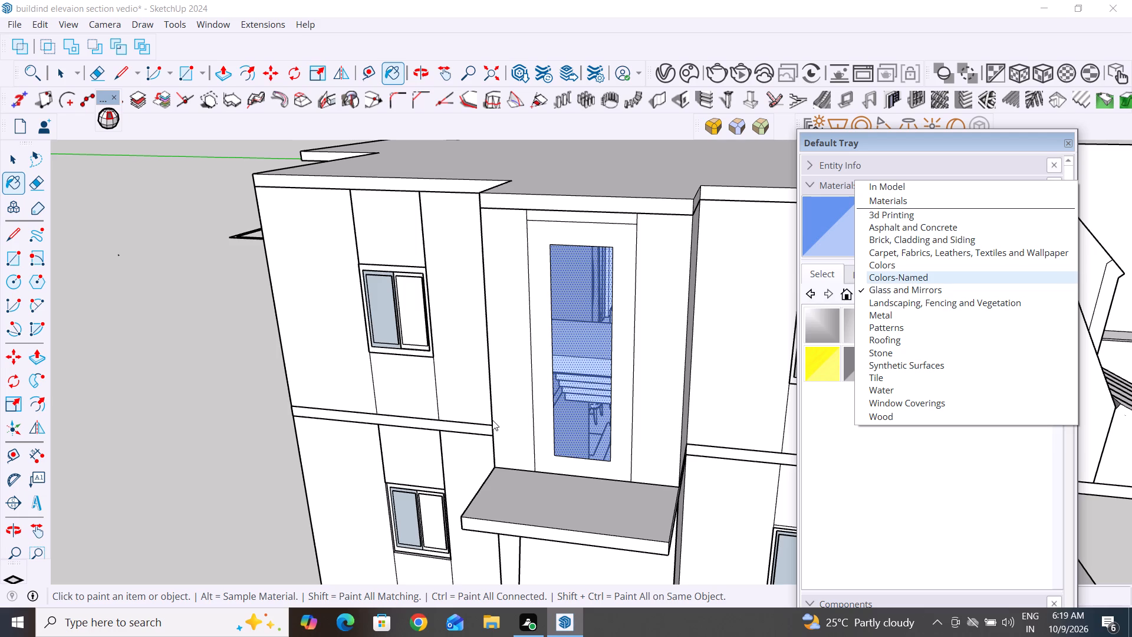
pyautogui.scroll(-1, 491, 420)
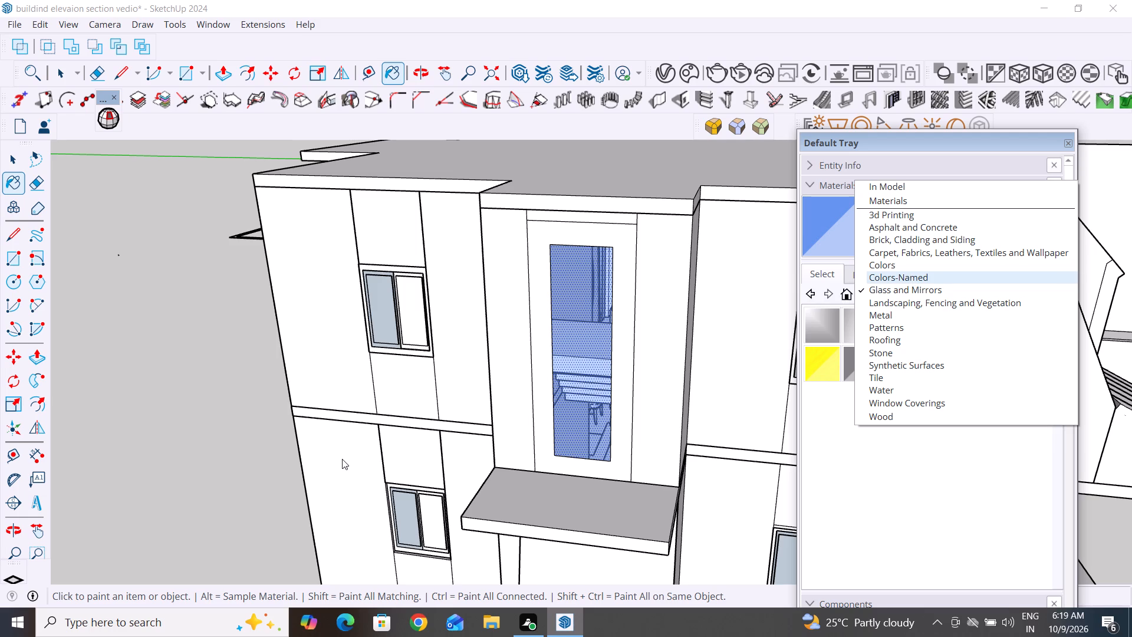
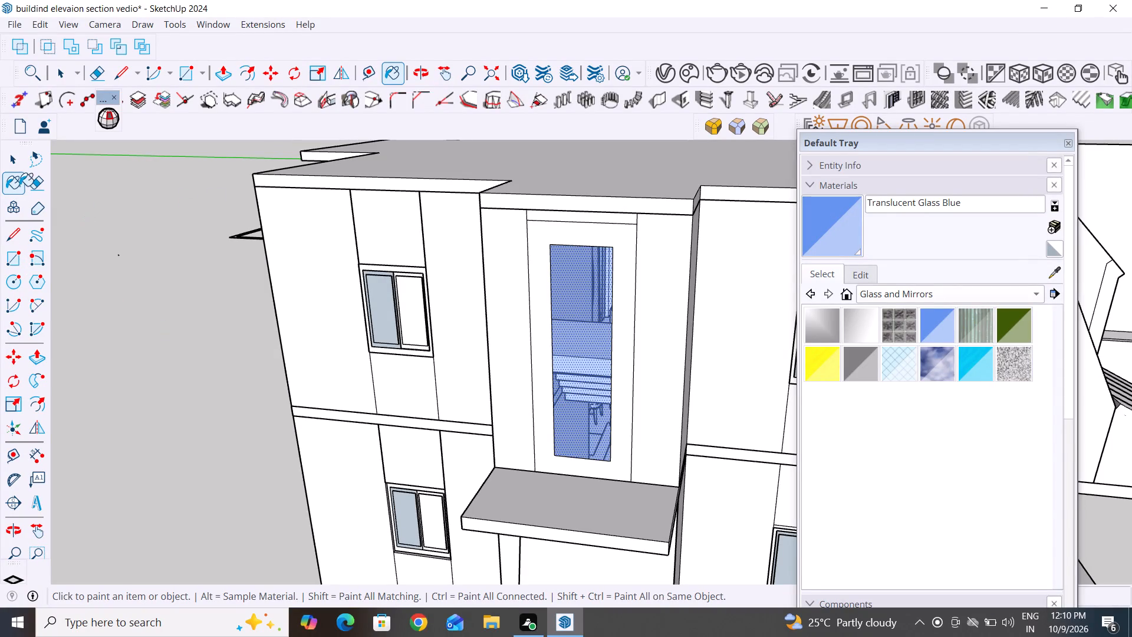
# Clear the selection and move the floating materials tray aside to uncover the building's side elevation.
pyautogui.click(16, 165)
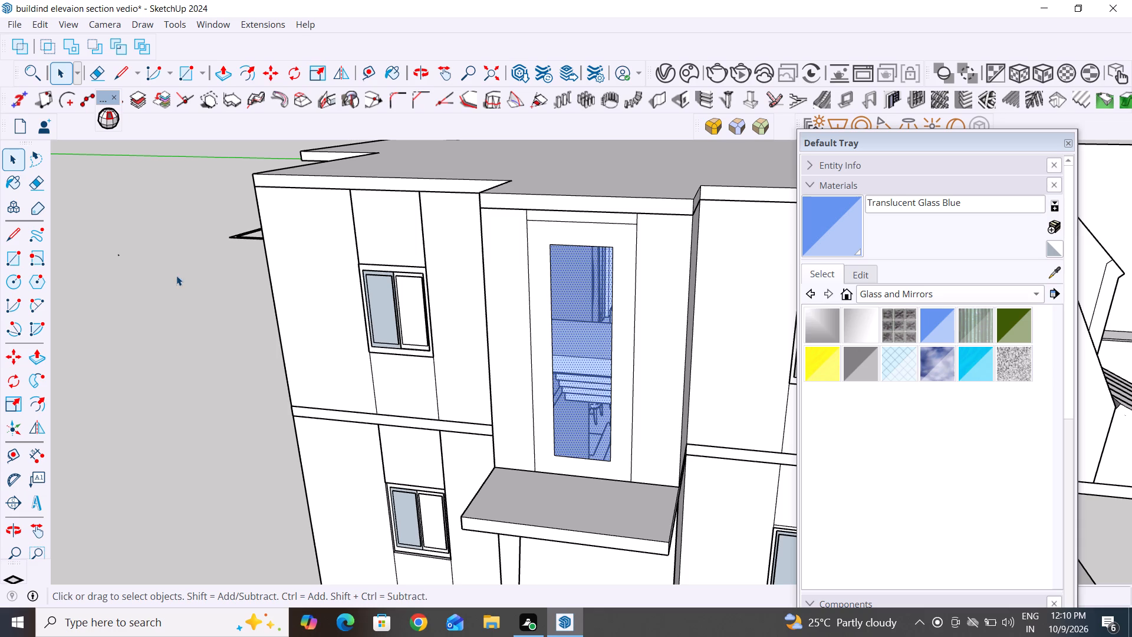
pyautogui.click(222, 370)
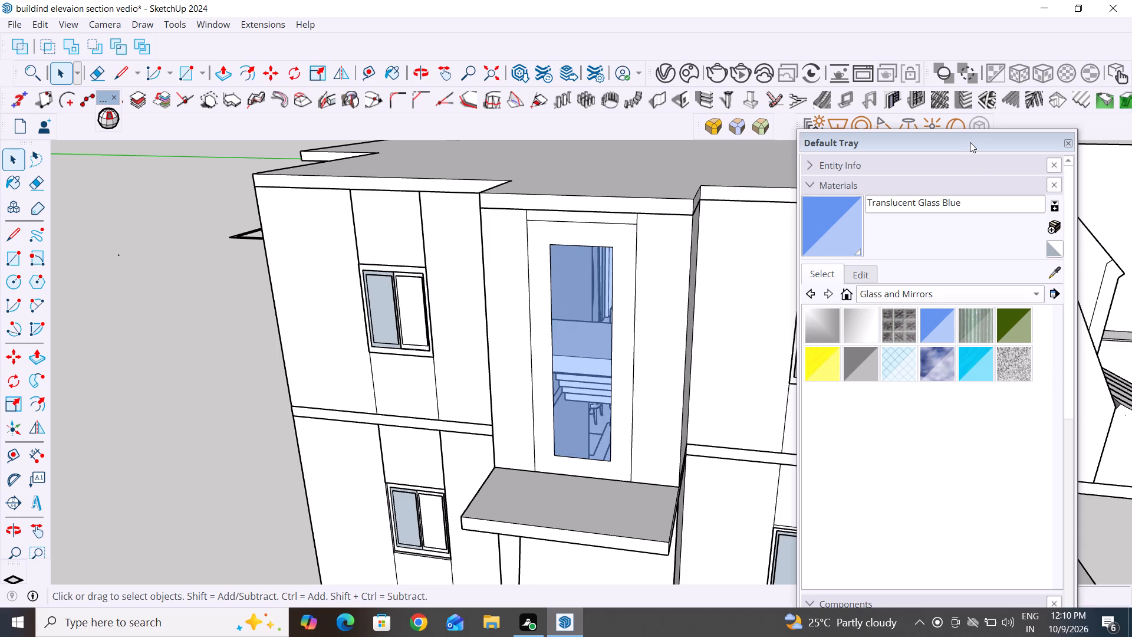
pyautogui.moveTo(970, 142); pyautogui.dragTo(1131, 211)
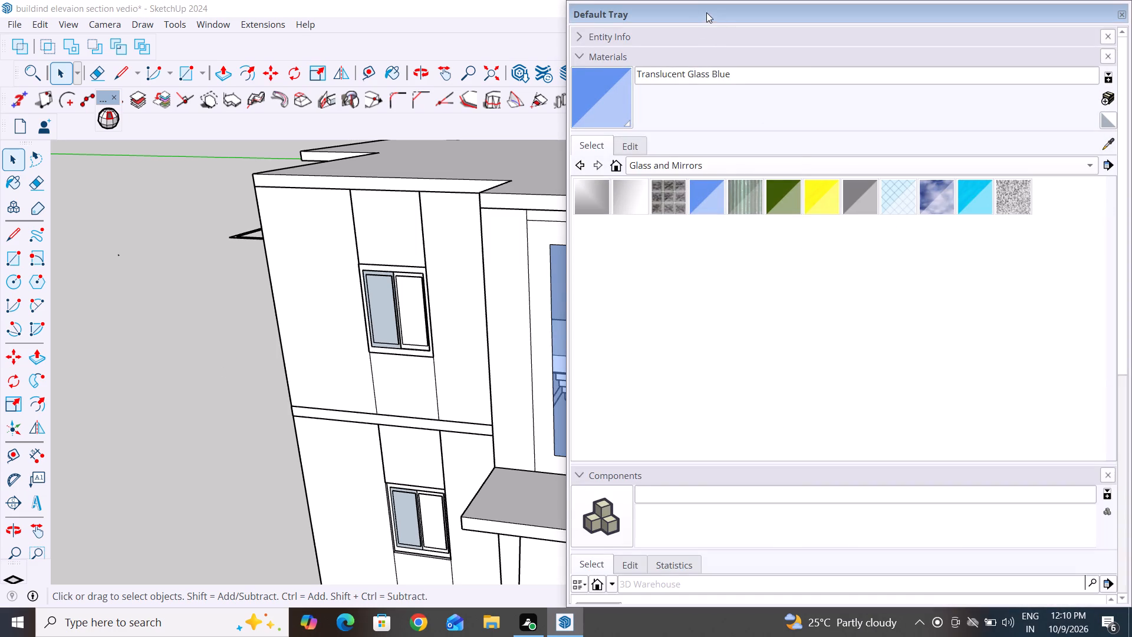
pyautogui.moveTo(570, 5); pyautogui.dragTo(693, 18)
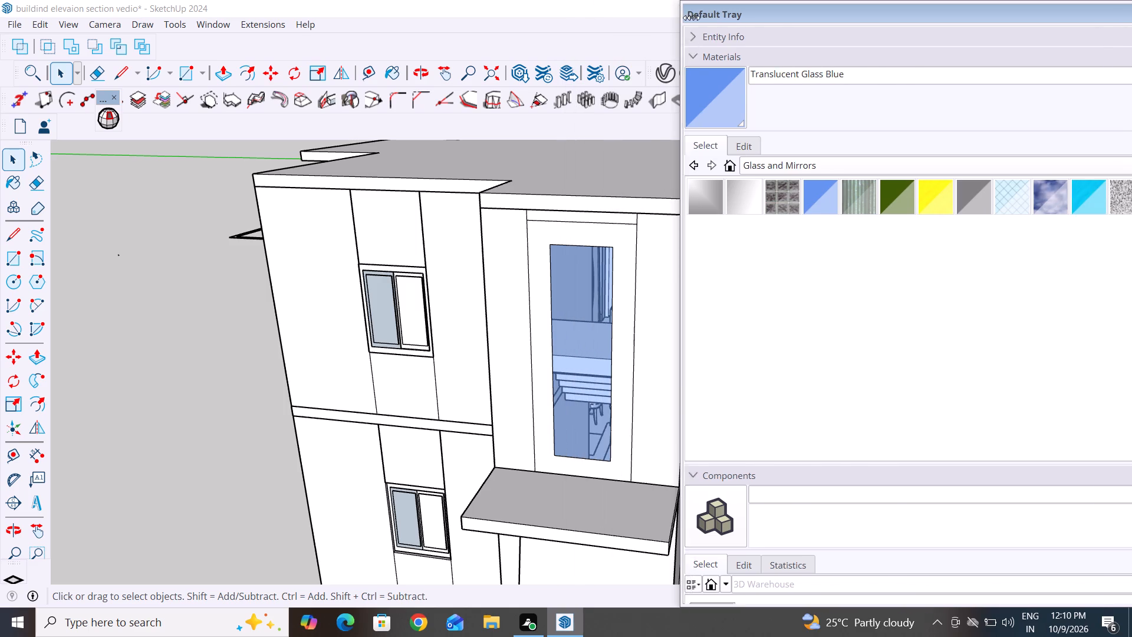
pyautogui.moveTo(693, 18); pyautogui.dragTo(817, 34)
pyautogui.moveTo(929, 12); pyautogui.dragTo(930, 34)
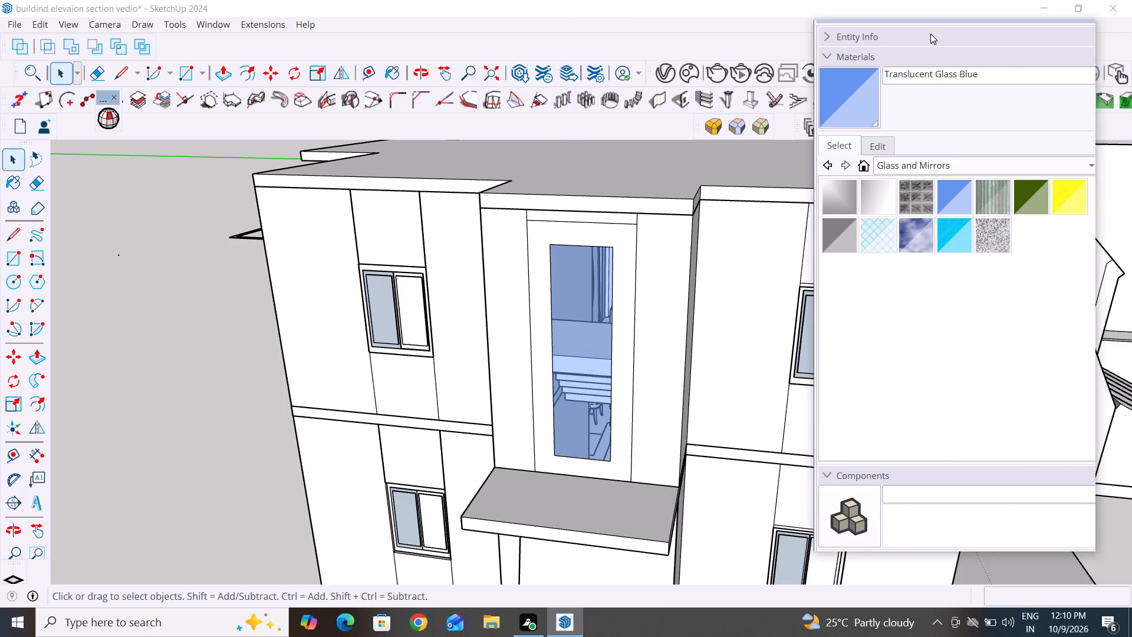
pyautogui.moveTo(930, 34); pyautogui.dragTo(927, 75)
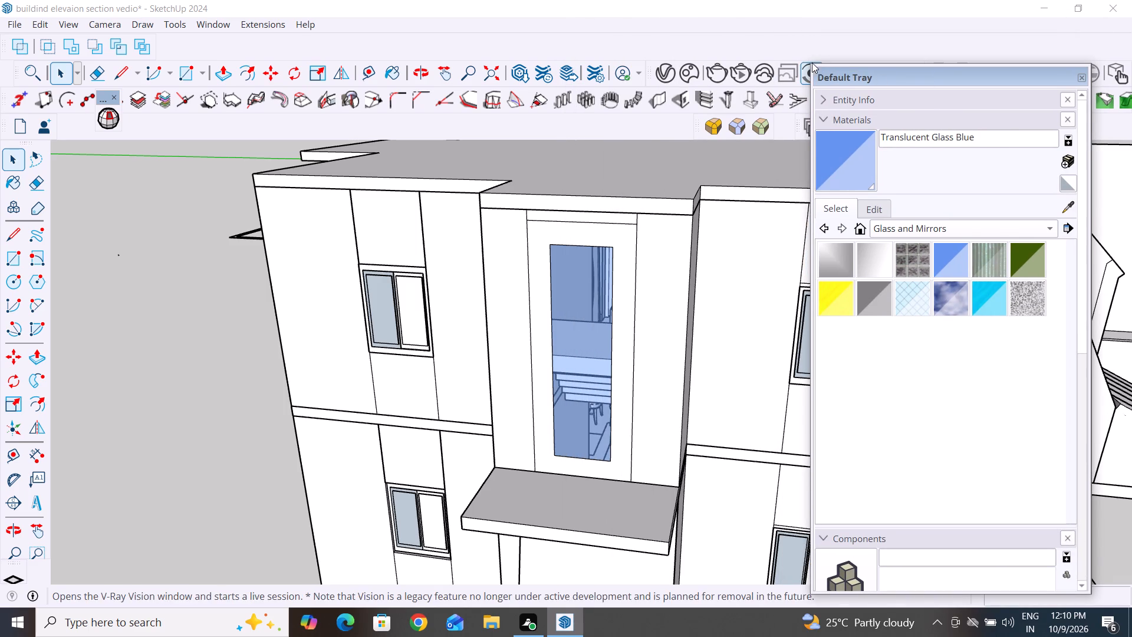
pyautogui.moveTo(813, 67); pyautogui.dragTo(903, 189)
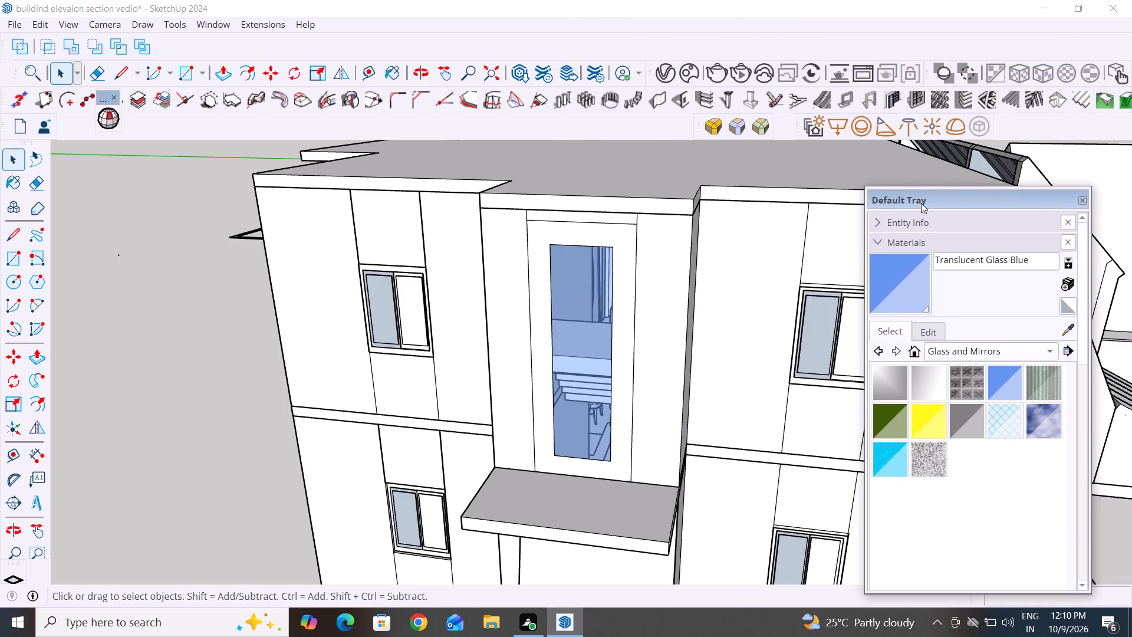
pyautogui.moveTo(929, 196); pyautogui.dragTo(1064, 217)
pyautogui.click(123, 336)
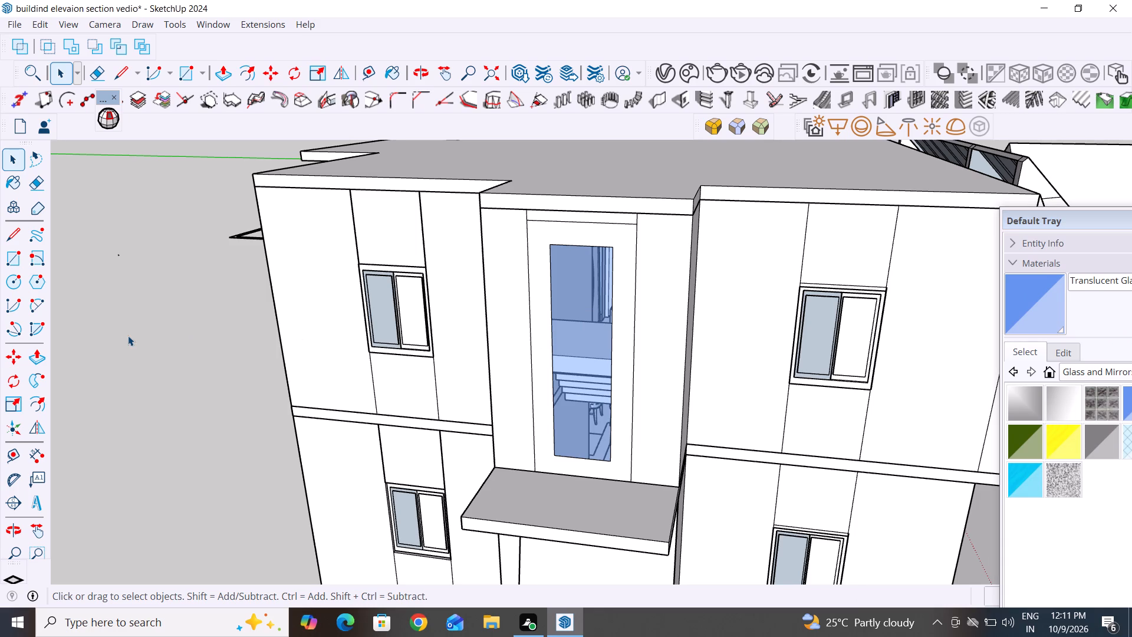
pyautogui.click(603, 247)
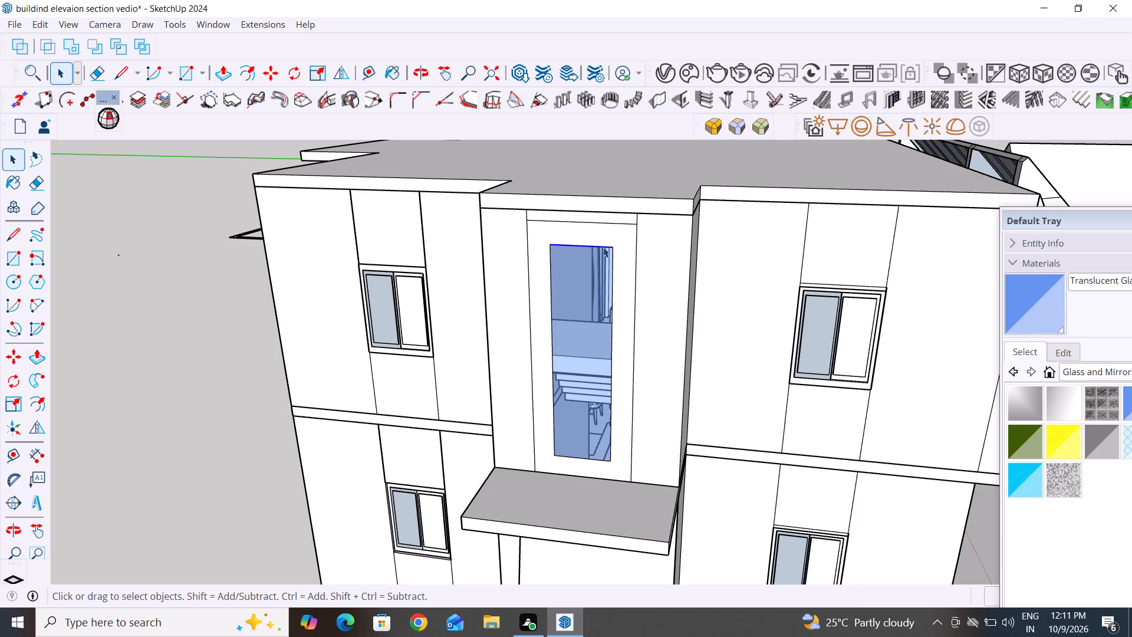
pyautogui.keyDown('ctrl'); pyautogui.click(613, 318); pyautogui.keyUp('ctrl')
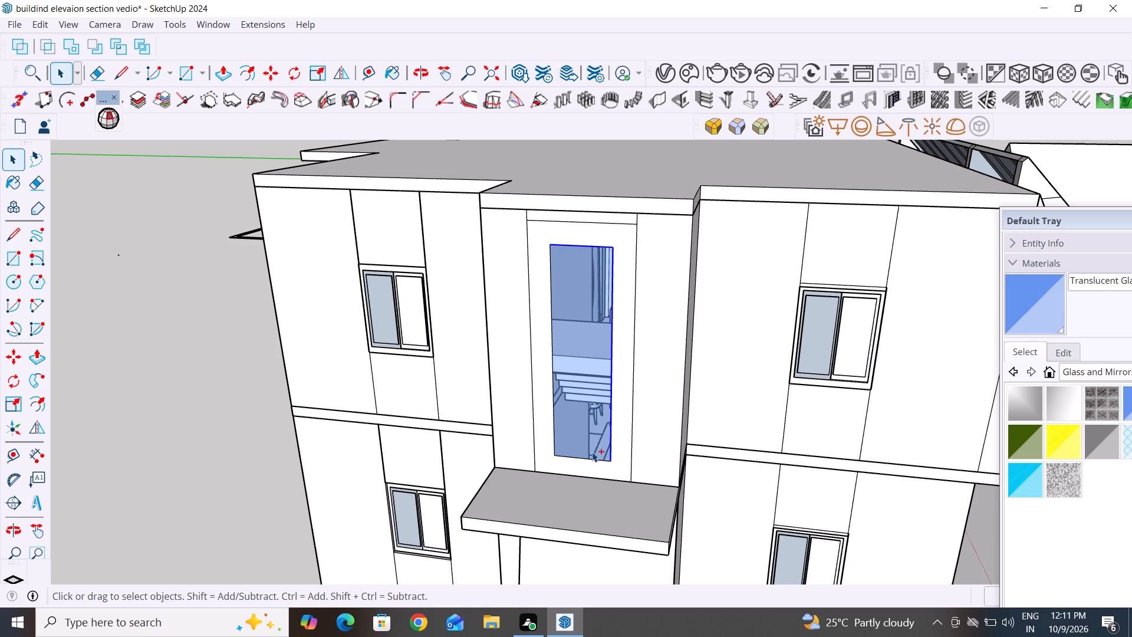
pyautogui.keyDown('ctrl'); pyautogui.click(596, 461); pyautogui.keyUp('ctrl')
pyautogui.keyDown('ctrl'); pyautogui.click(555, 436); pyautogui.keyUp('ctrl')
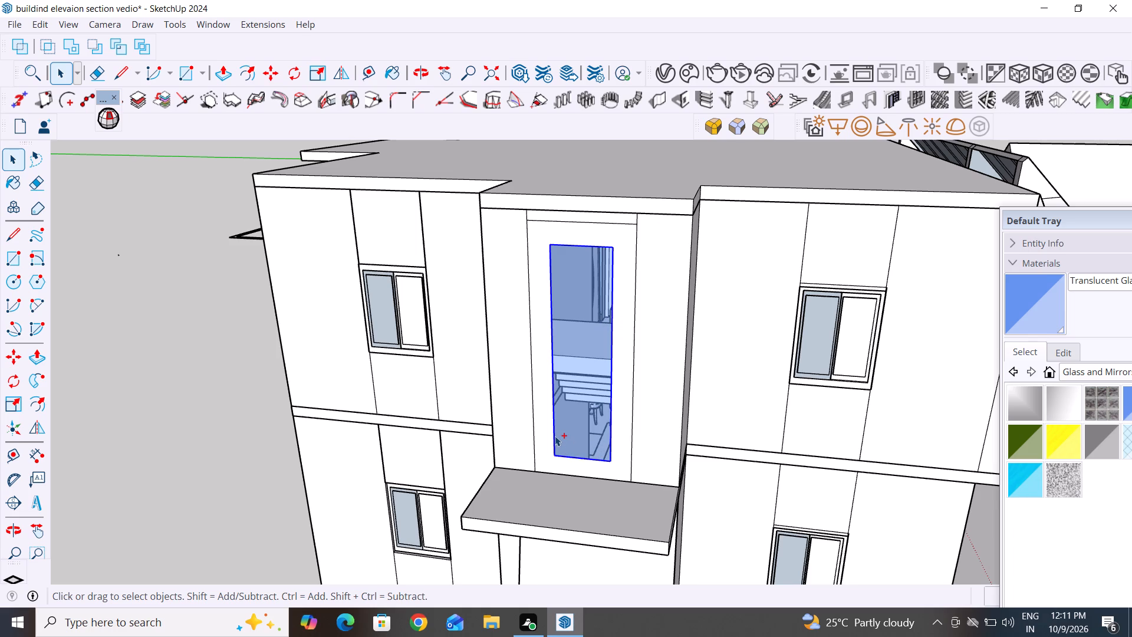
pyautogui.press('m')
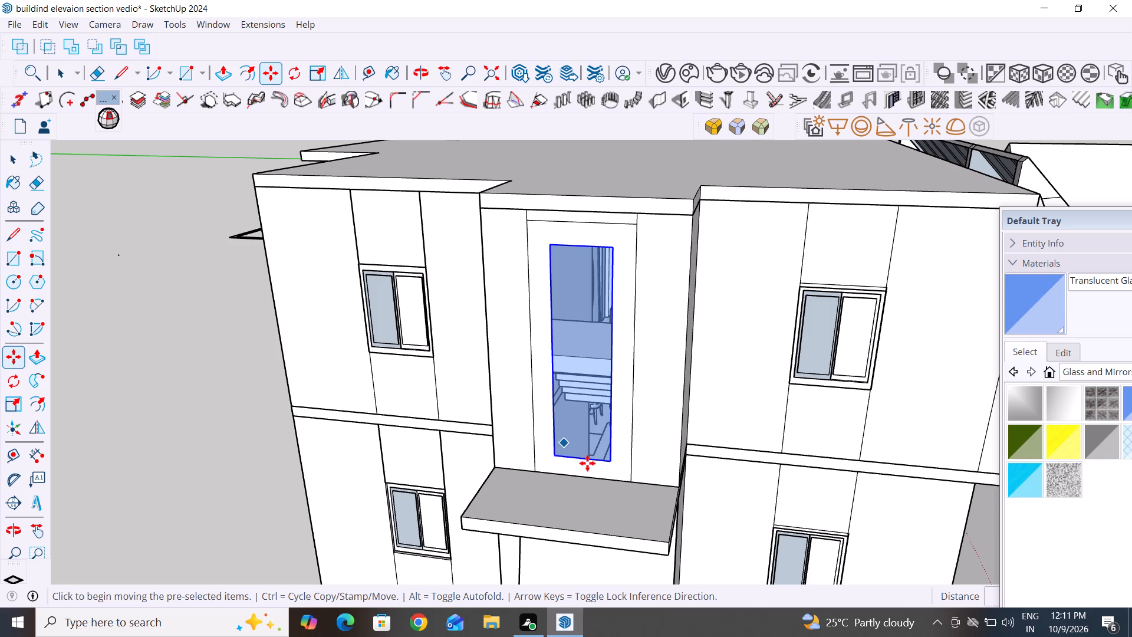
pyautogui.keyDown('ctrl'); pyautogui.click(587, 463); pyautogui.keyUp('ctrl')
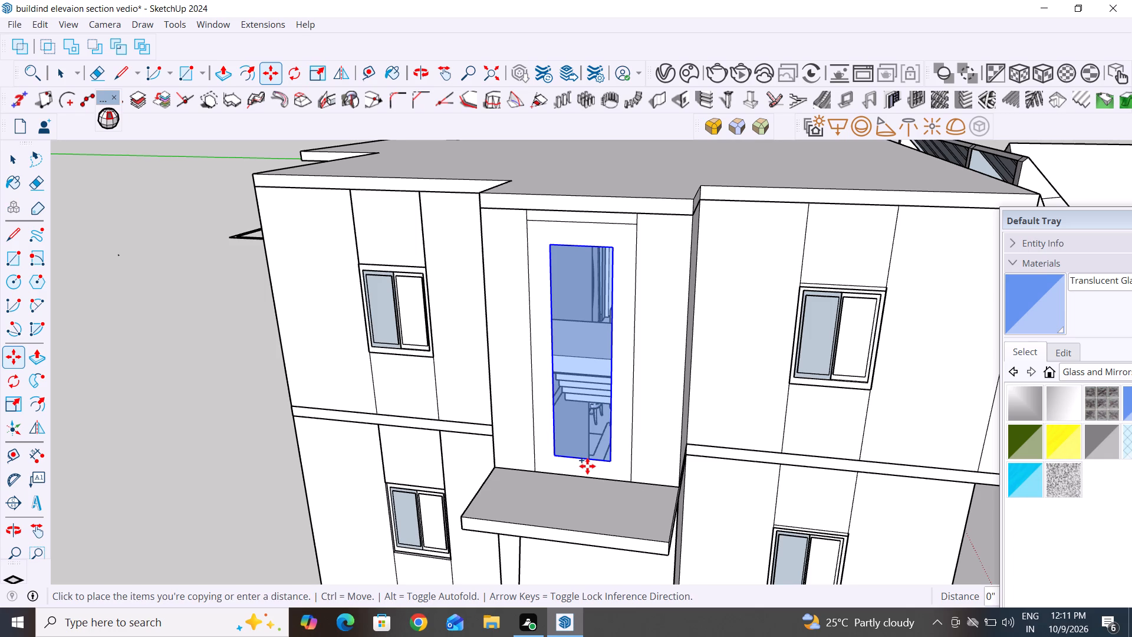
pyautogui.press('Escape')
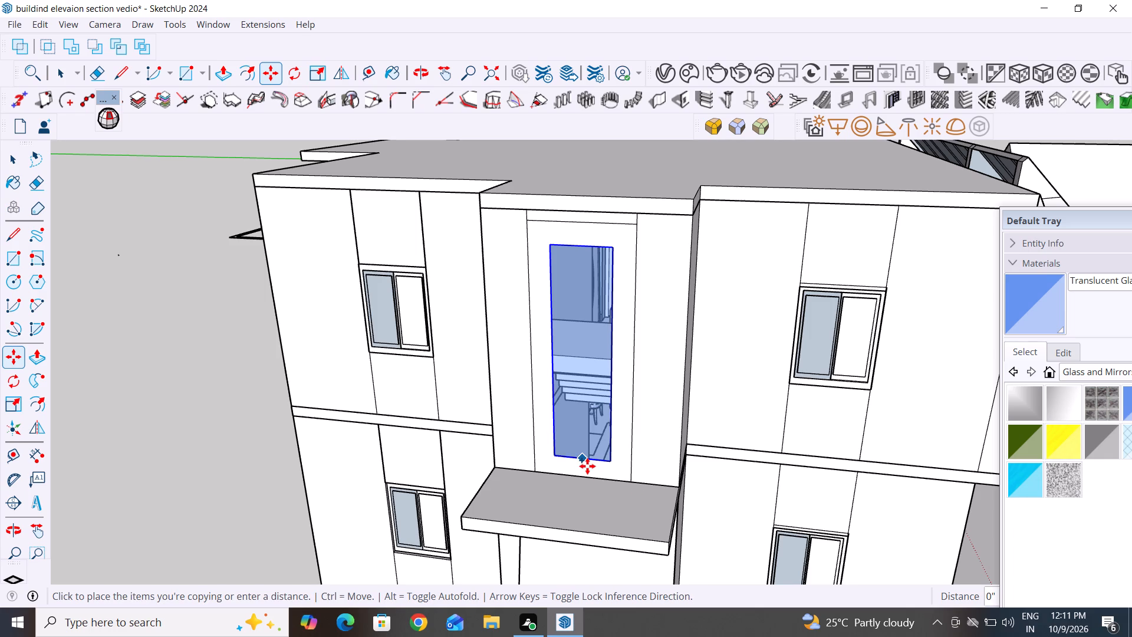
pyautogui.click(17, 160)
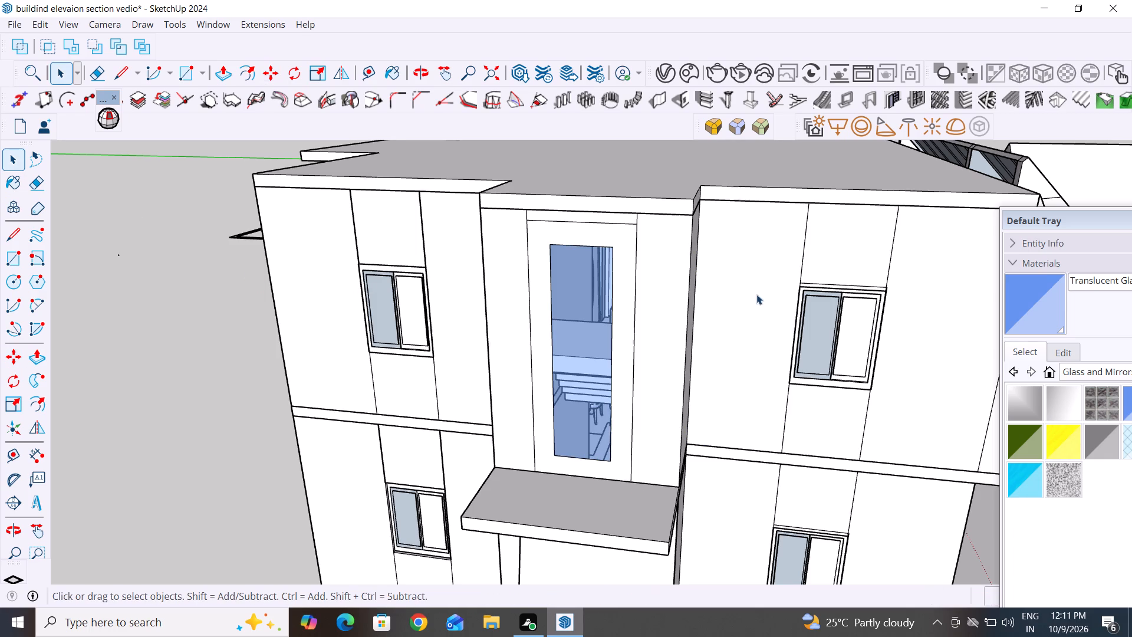
# Offset the outer outline of the face surrounding the staircase glass panel inward by about 6 inches.
pyautogui.click(624, 285)
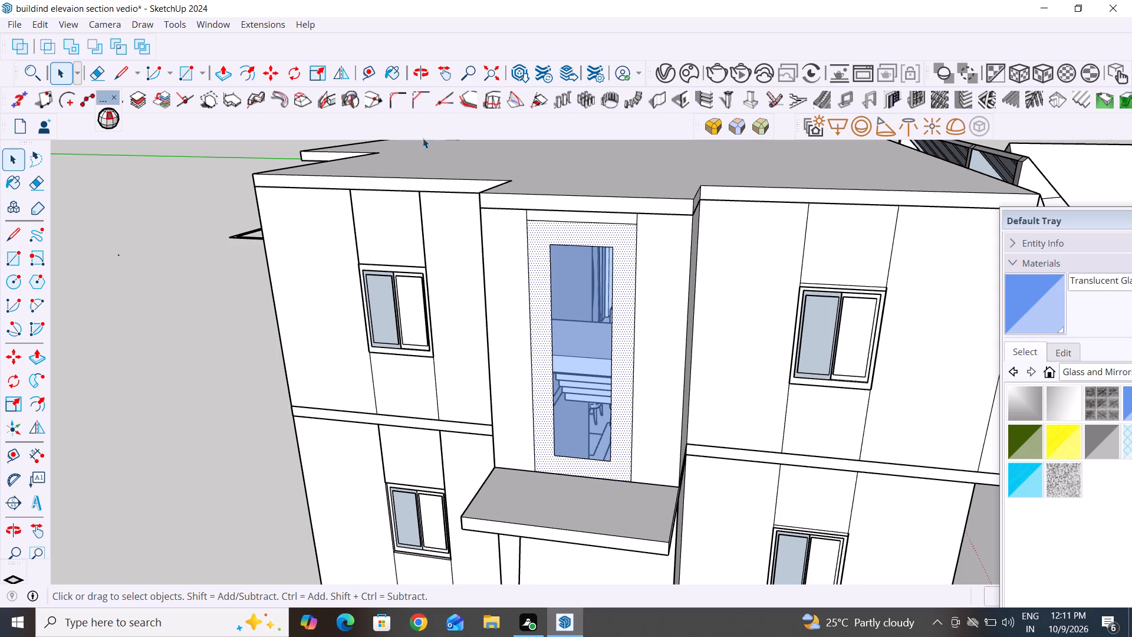
pyautogui.click(254, 78)
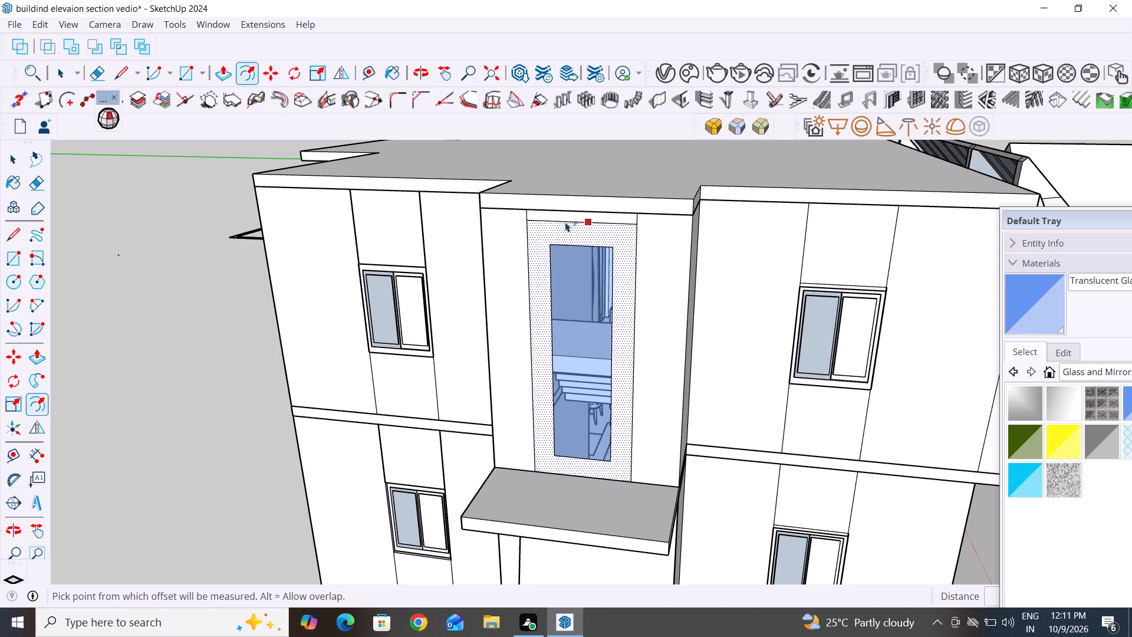
pyautogui.moveTo(571, 222); pyautogui.dragTo(571, 223)
pyautogui.moveTo(571, 223); pyautogui.dragTo(580, 229)
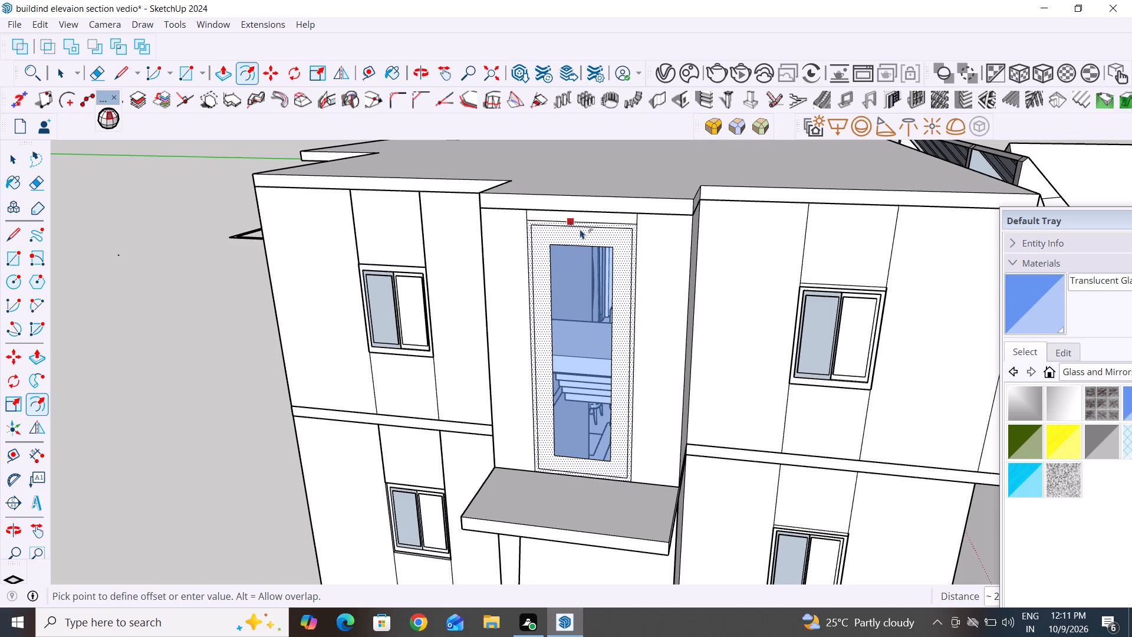
pyautogui.moveTo(580, 229); pyautogui.dragTo(587, 234)
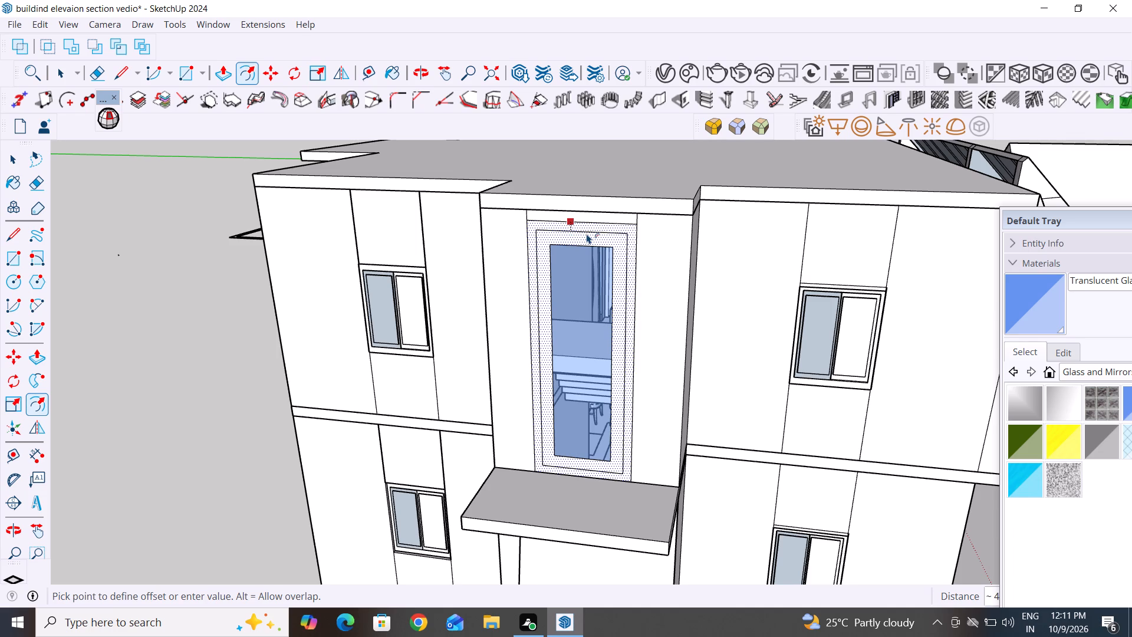
pyautogui.moveTo(587, 234); pyautogui.dragTo(593, 239)
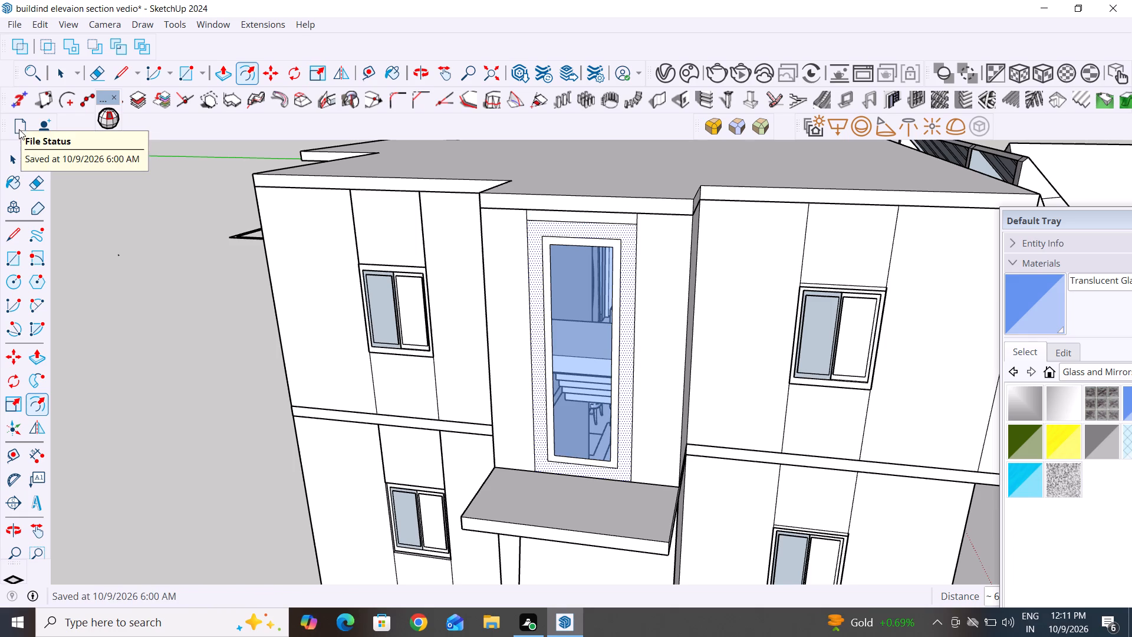
pyautogui.click(11, 162)
pyautogui.click(143, 239)
# Push/Pull the narrow frame face around the staircase glass outward by about 6 inches.
pyautogui.moveTo(440, 412); pyautogui.dragTo(501, 445, button='middle')
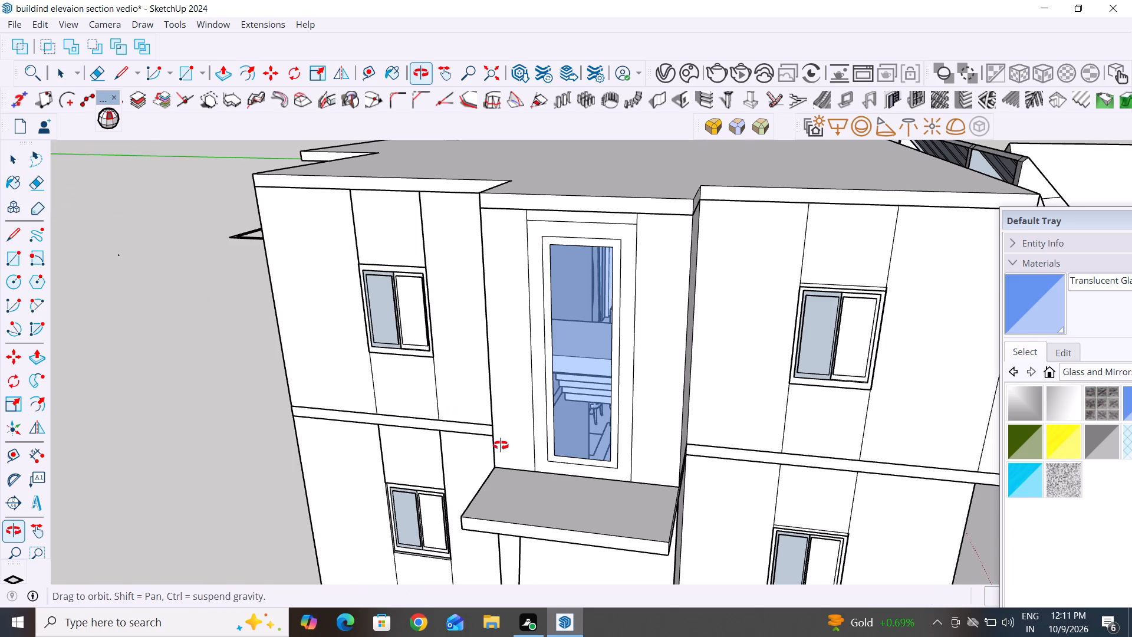
pyautogui.moveTo(501, 445); pyautogui.dragTo(533, 442, button='middle')
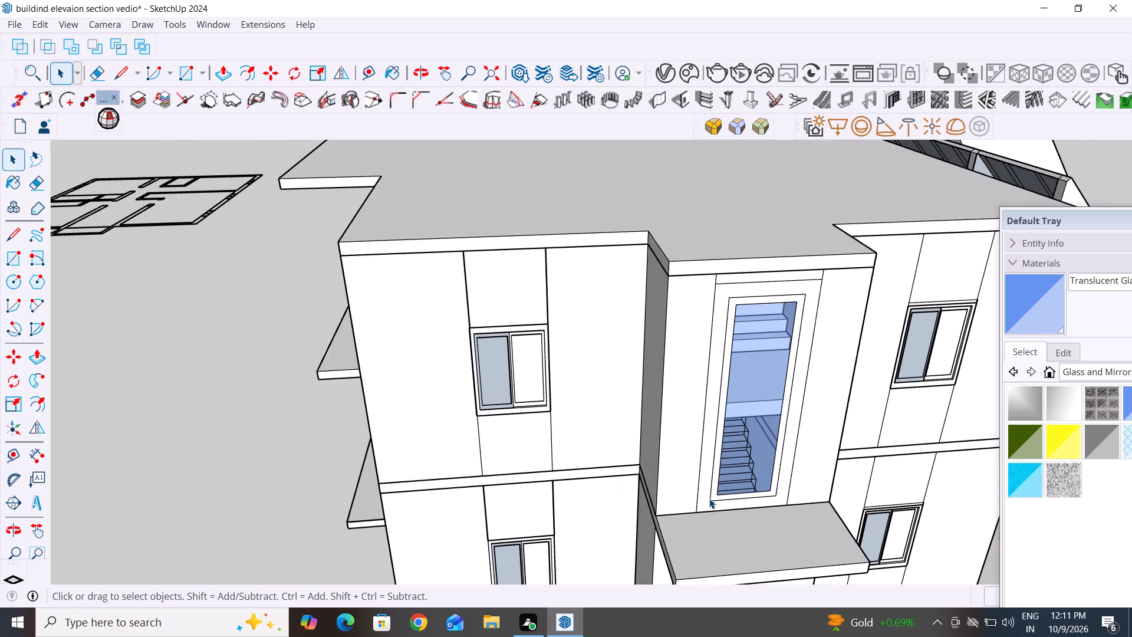
pyautogui.scroll(4, 730, 492)
pyautogui.click(789, 467)
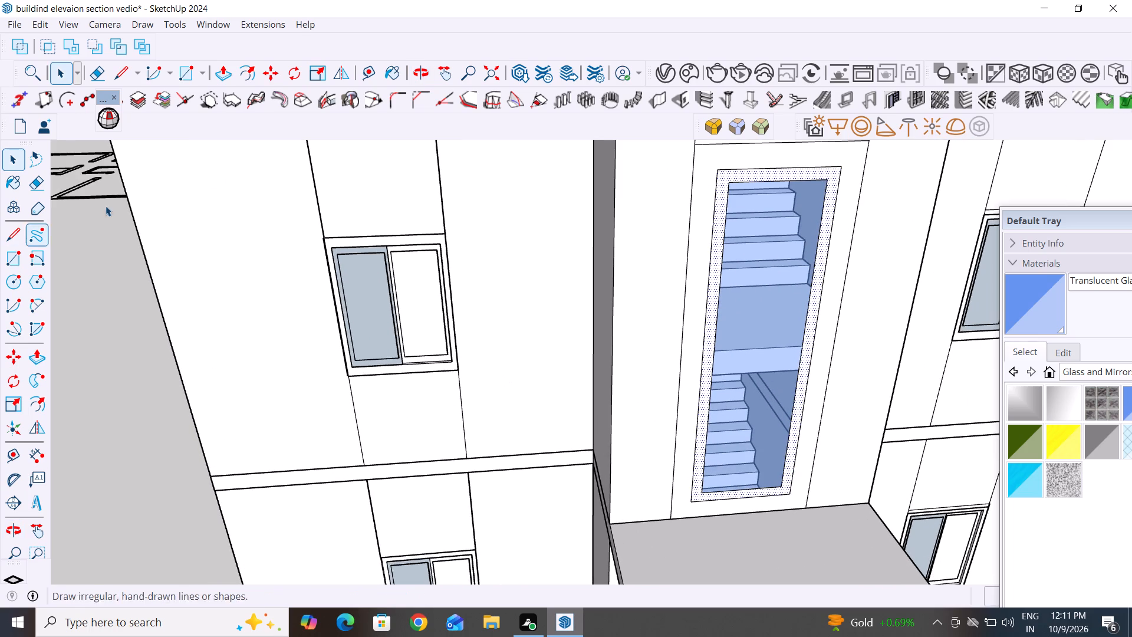
pyautogui.click(225, 78)
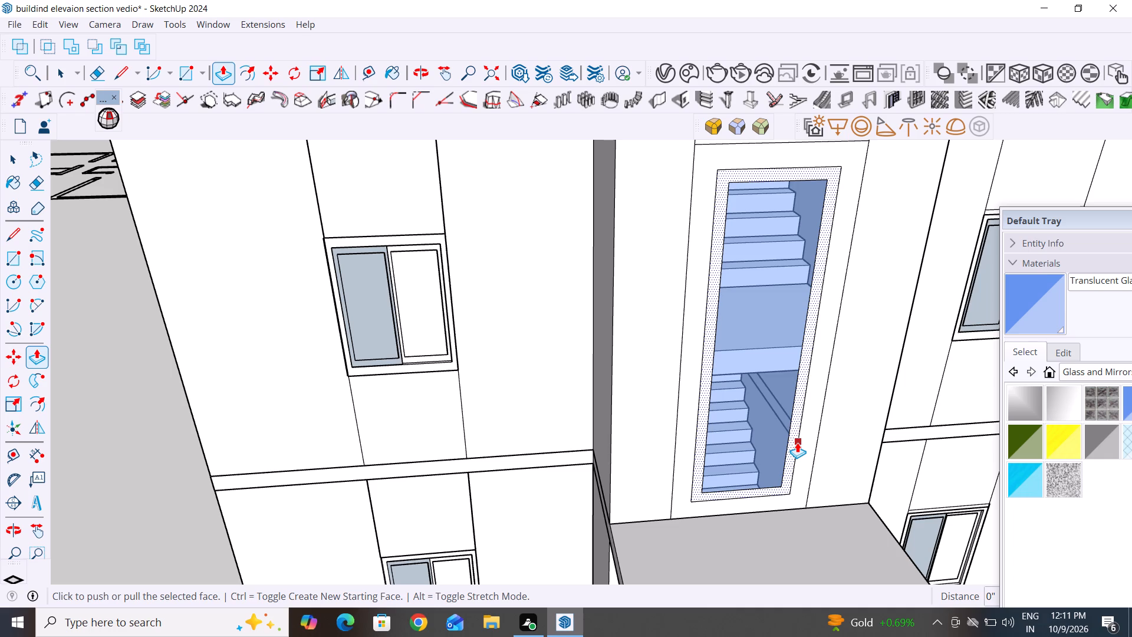
pyautogui.click(797, 442)
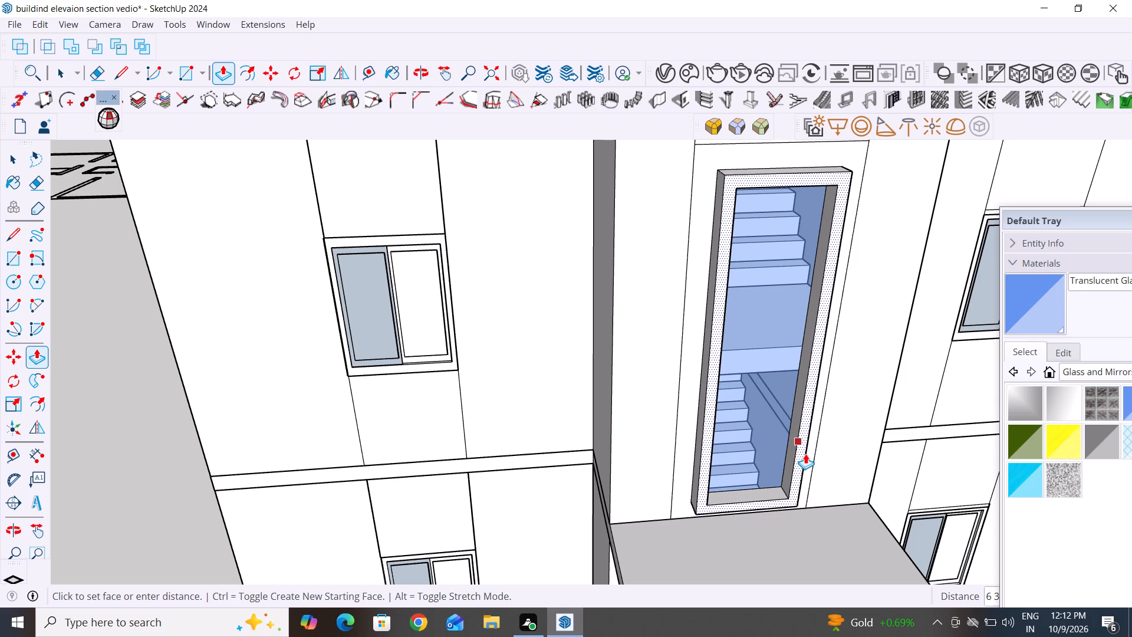
pyautogui.click(805, 454)
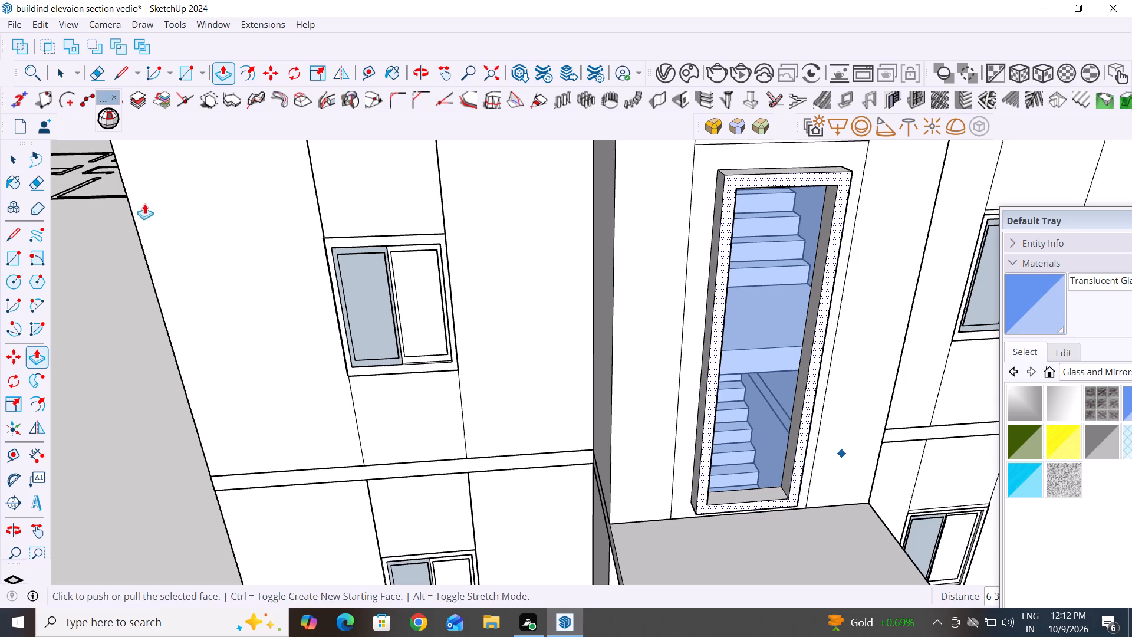
pyautogui.click(16, 160)
pyautogui.click(193, 435)
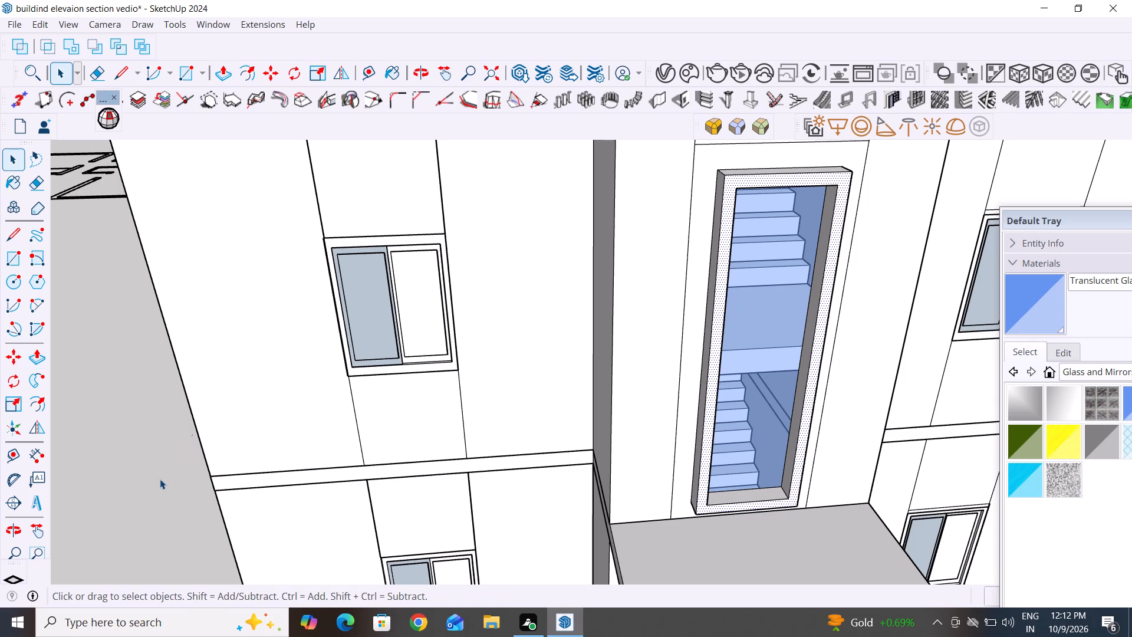
# Examine the whole building from several sides, including the staircase window on the side elevation.
pyautogui.scroll(-7, 160, 479)
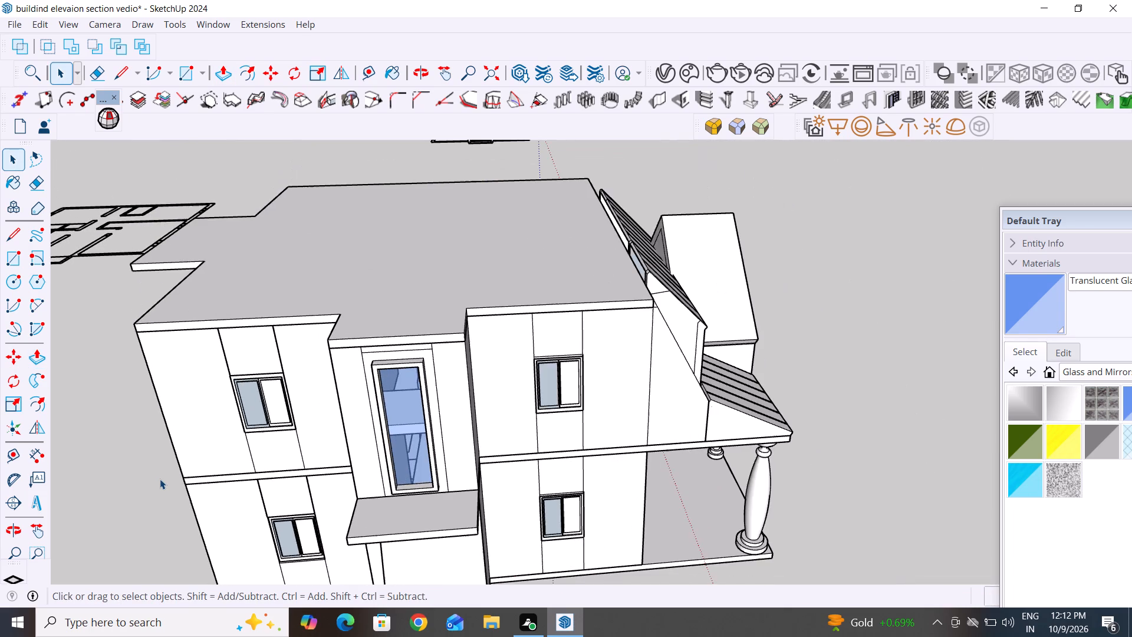
pyautogui.scroll(-4, 160, 479)
pyautogui.scroll(-3, 843, 310)
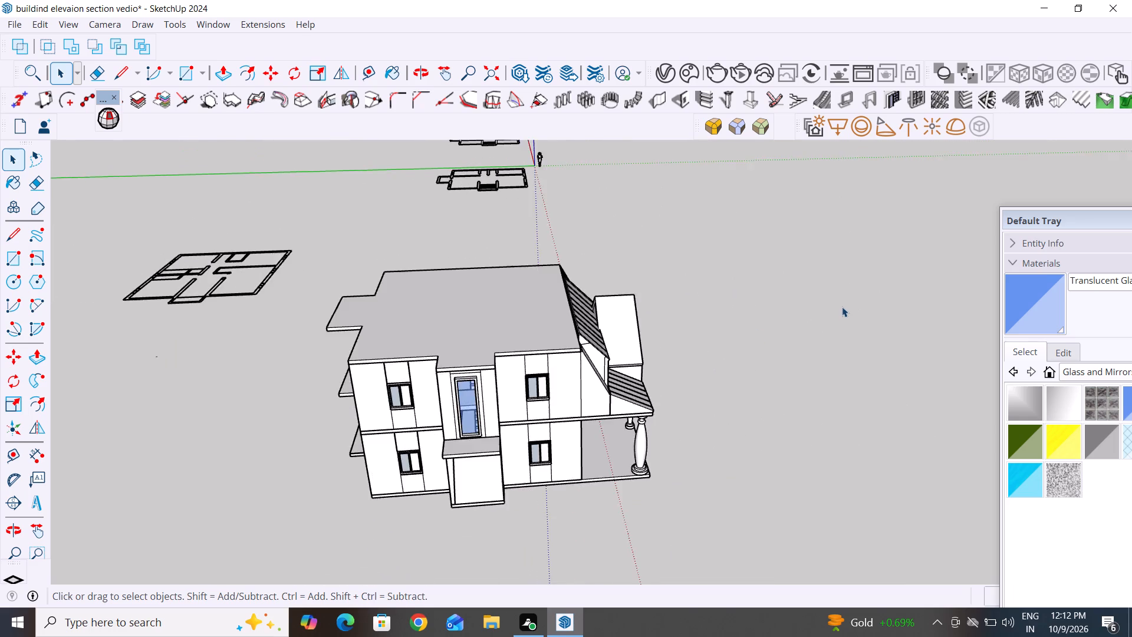
pyautogui.scroll(-1, 842, 307)
pyautogui.moveTo(779, 419); pyautogui.dragTo(534, 436, button='middle')
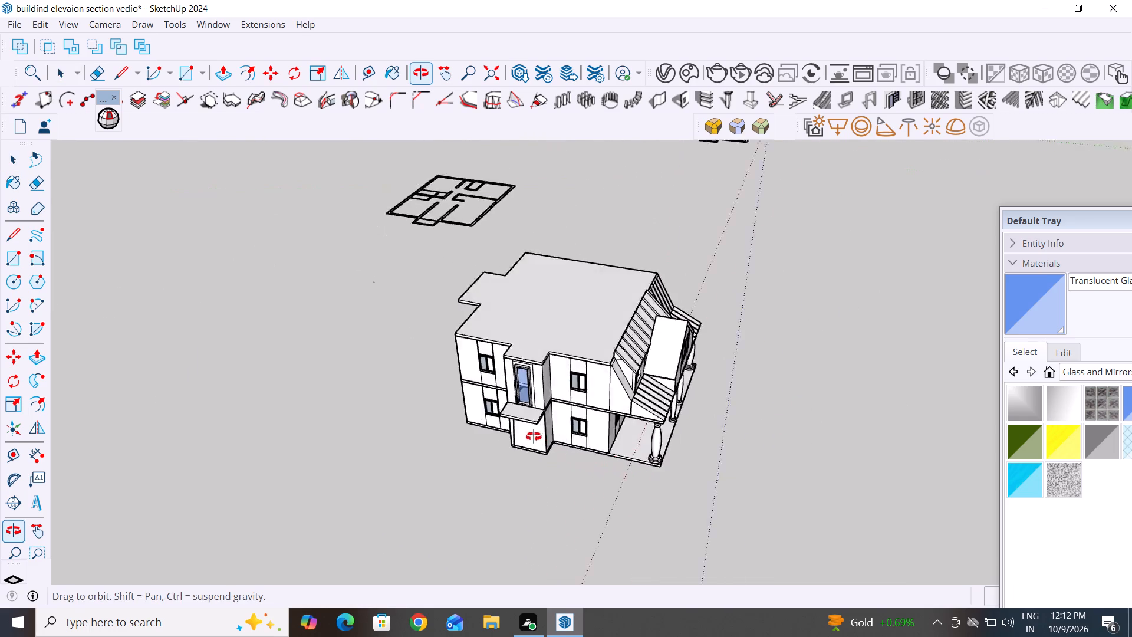
pyautogui.moveTo(534, 436); pyautogui.dragTo(670, 419, button='middle')
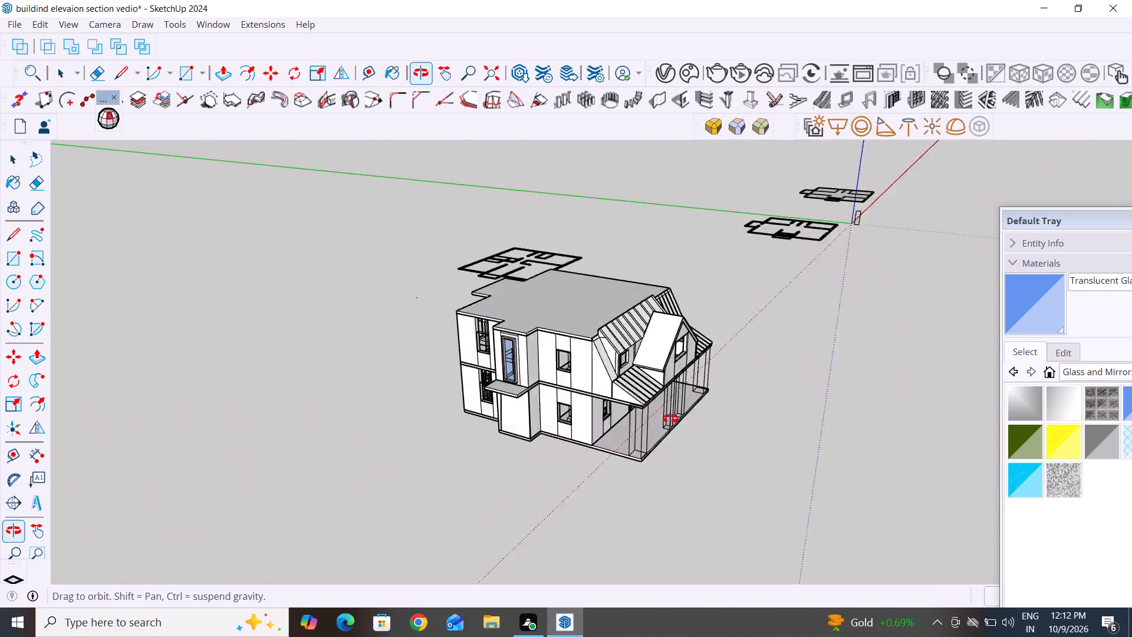
pyautogui.moveTo(670, 419); pyautogui.dragTo(776, 432, button='middle')
pyautogui.click(778, 439)
pyautogui.scroll(2, 731, 452)
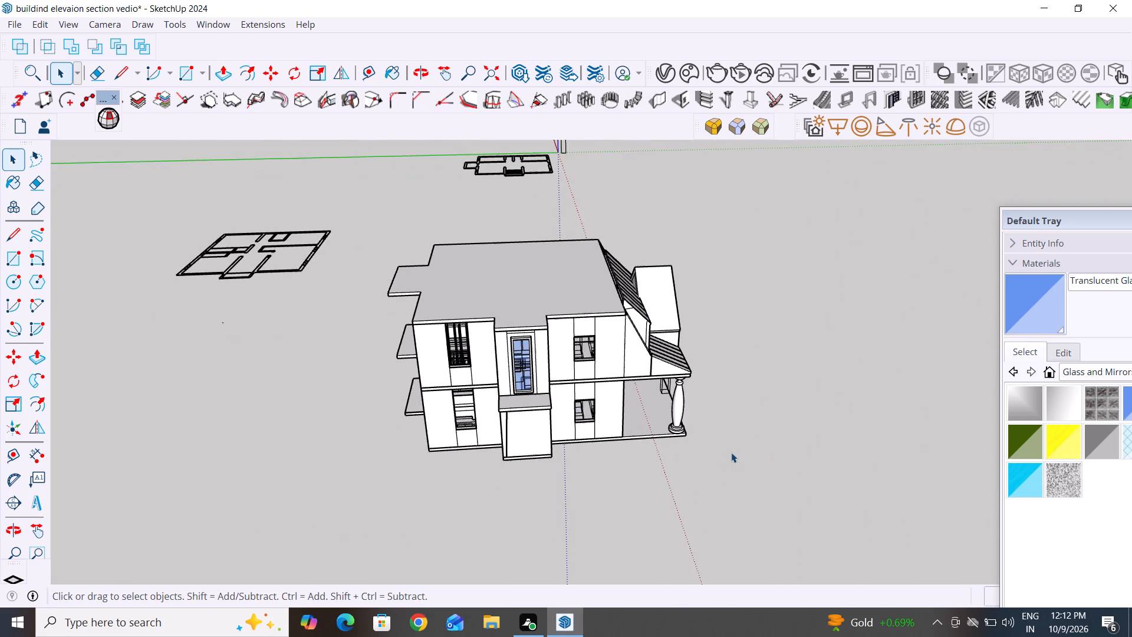
pyautogui.scroll(2, 731, 452)
pyautogui.scroll(-3, 716, 479)
pyautogui.moveTo(684, 488); pyautogui.dragTo(820, 454, button='middle')
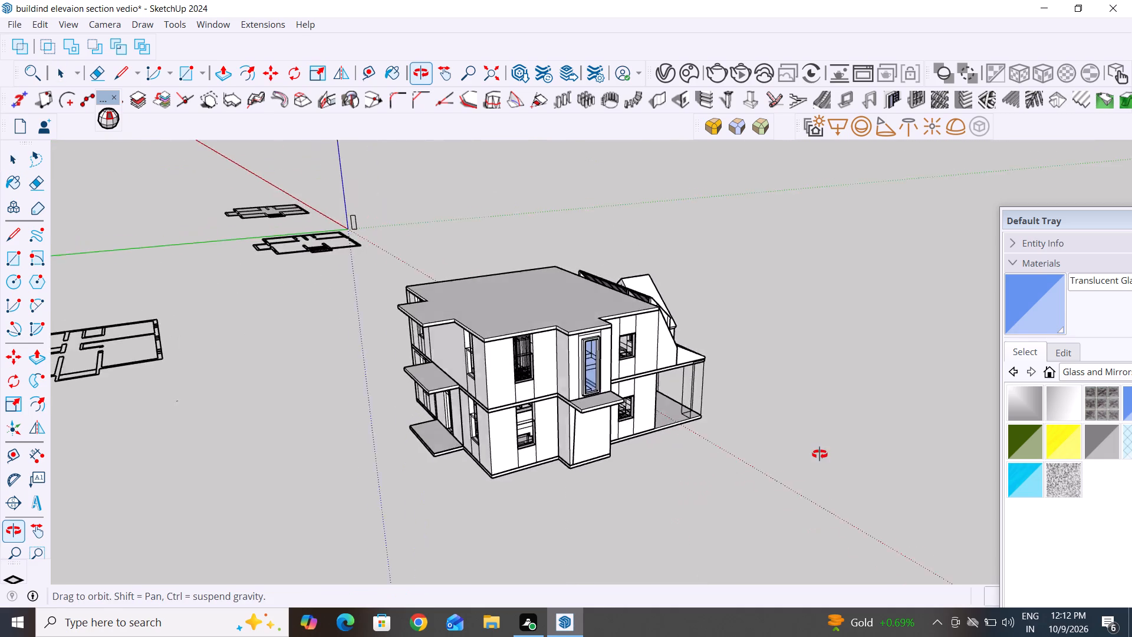
# Examine the building's front, staircase side and rear elevations, including the rear upper wall and the flat roof slab.
pyautogui.moveTo(820, 454); pyautogui.dragTo(399, 440, button='middle')
pyautogui.scroll(2, 765, 264)
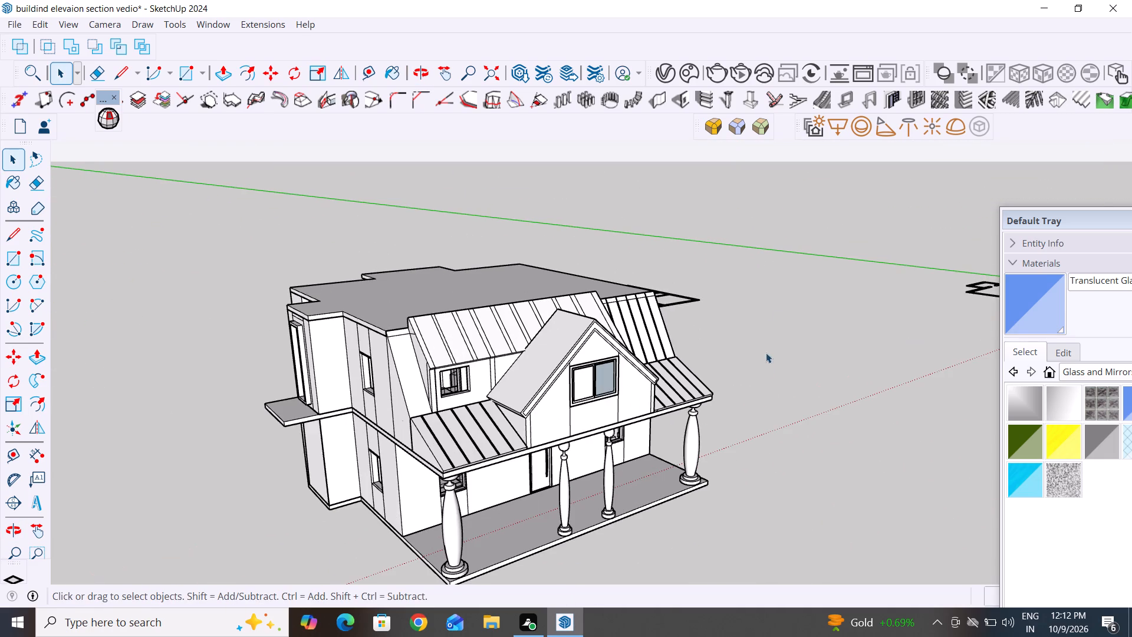
pyautogui.moveTo(753, 376); pyautogui.dragTo(554, 359, button='middle')
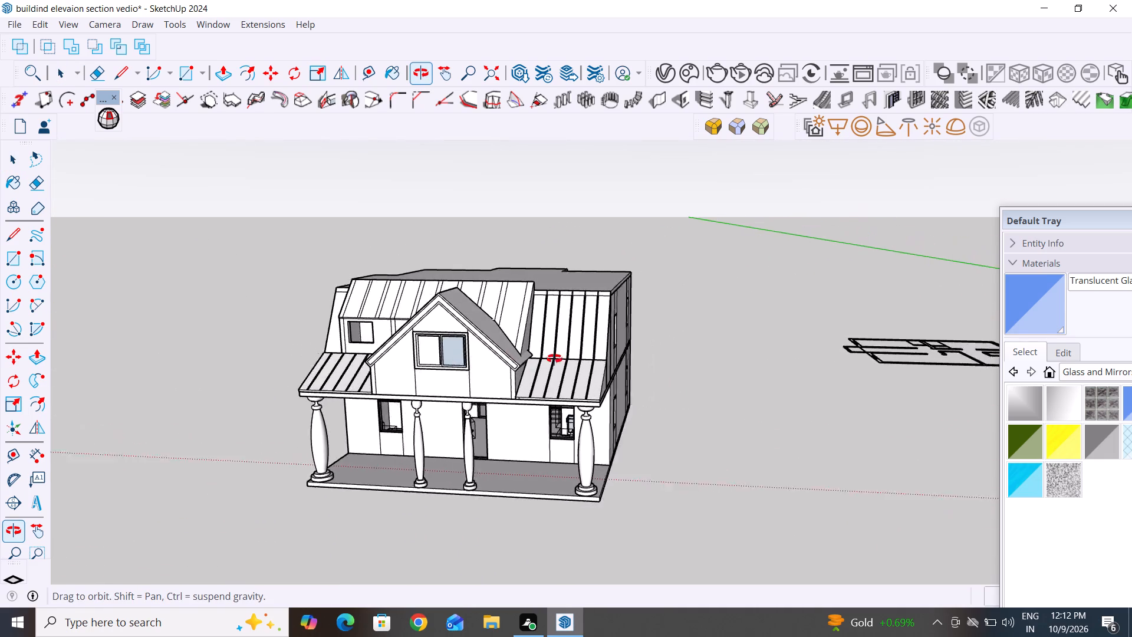
pyautogui.moveTo(554, 359); pyautogui.dragTo(751, 350, button='middle')
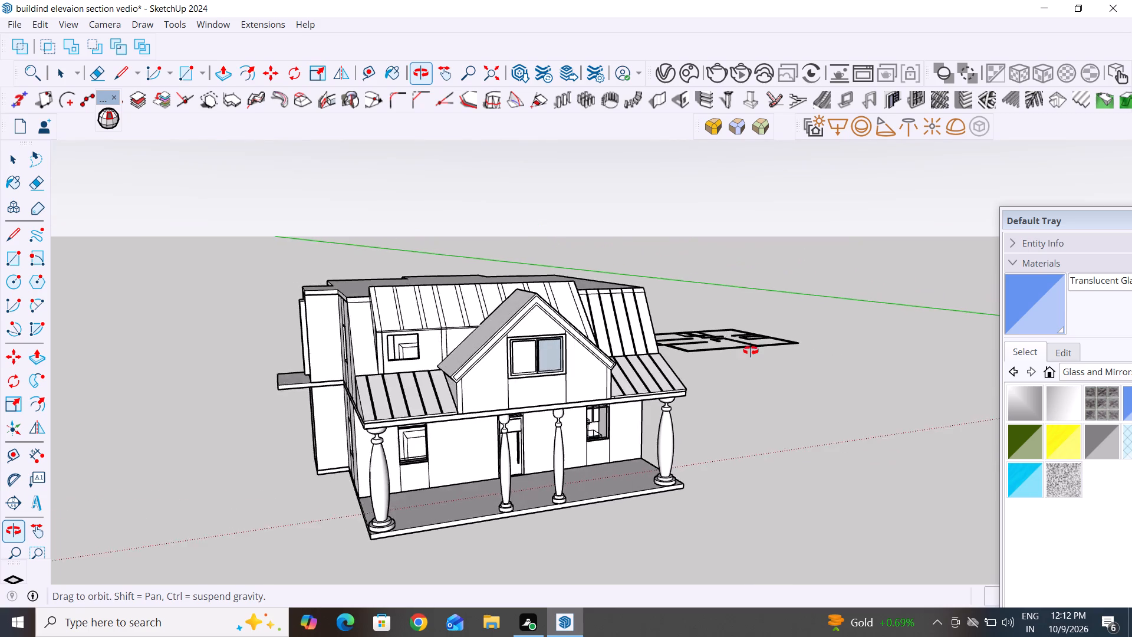
pyautogui.moveTo(751, 350); pyautogui.dragTo(753, 351, button='middle')
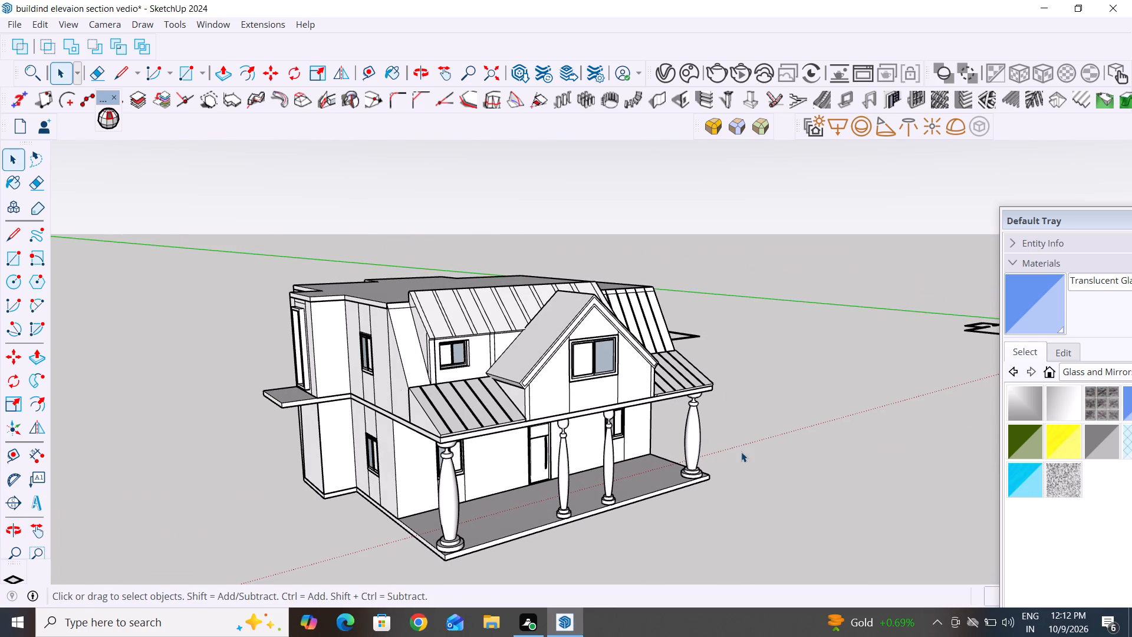
pyautogui.scroll(-2, 787, 398)
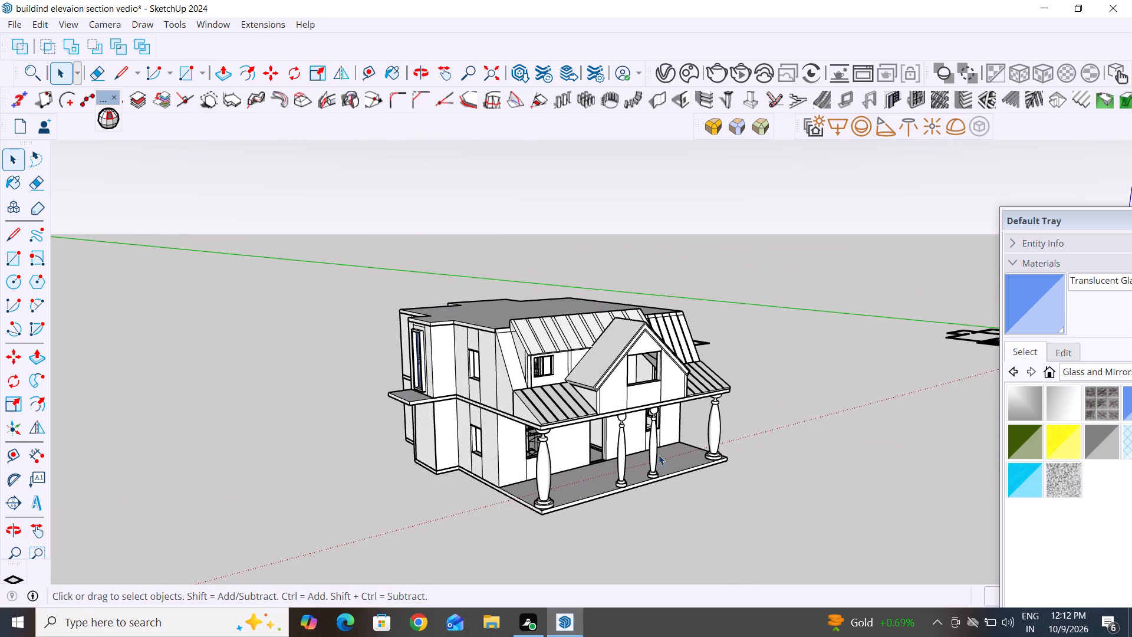
pyautogui.moveTo(436, 428); pyautogui.dragTo(613, 461, button='middle')
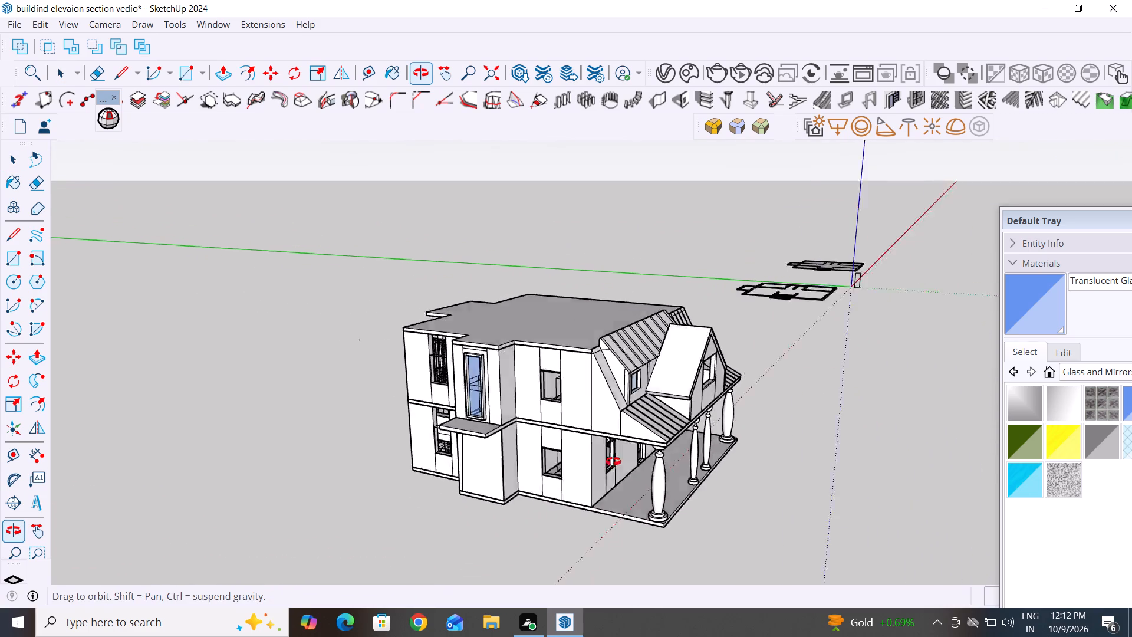
pyautogui.moveTo(613, 461); pyautogui.dragTo(712, 487, button='middle')
pyautogui.scroll(3, 565, 454)
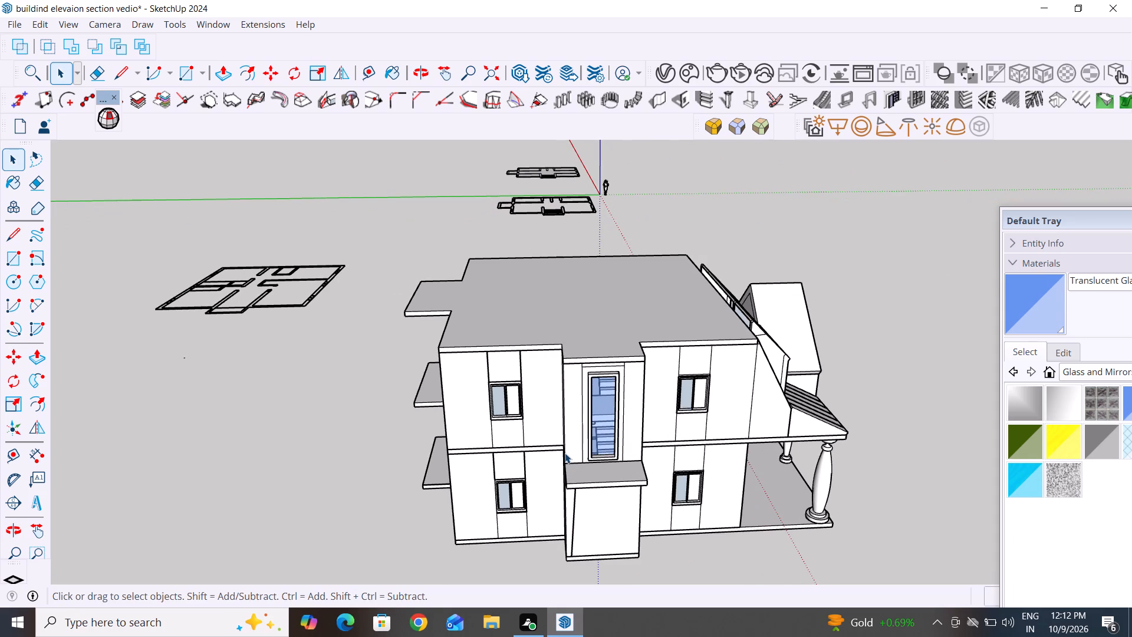
pyautogui.scroll(1, 539, 491)
pyautogui.moveTo(551, 491); pyautogui.dragTo(924, 501, button='middle')
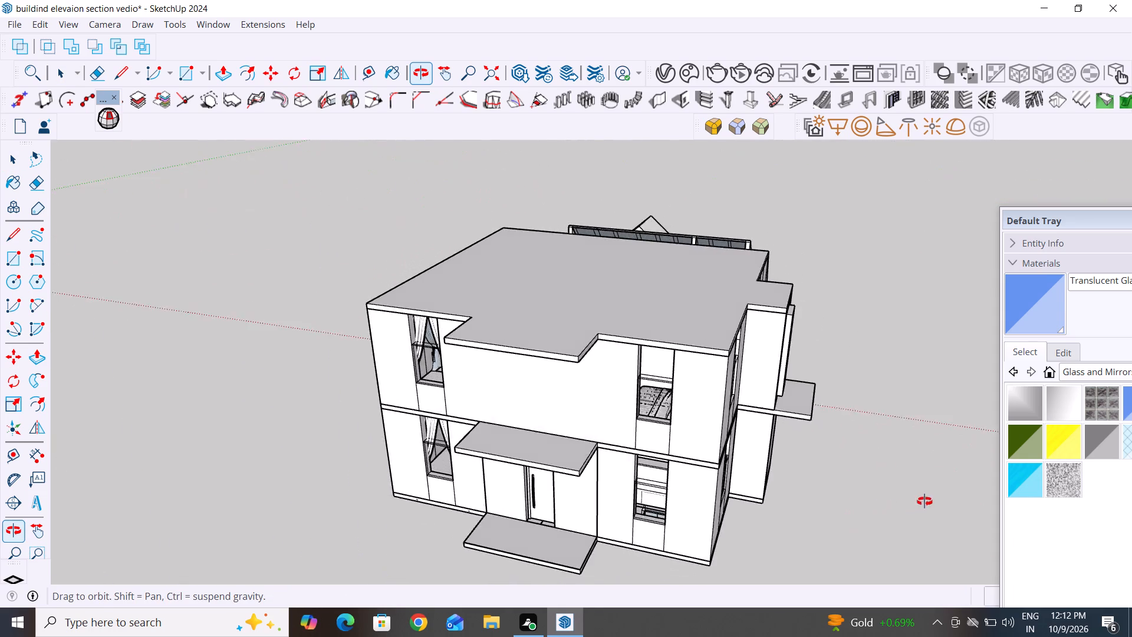
pyautogui.moveTo(924, 501); pyautogui.dragTo(987, 443, button='middle')
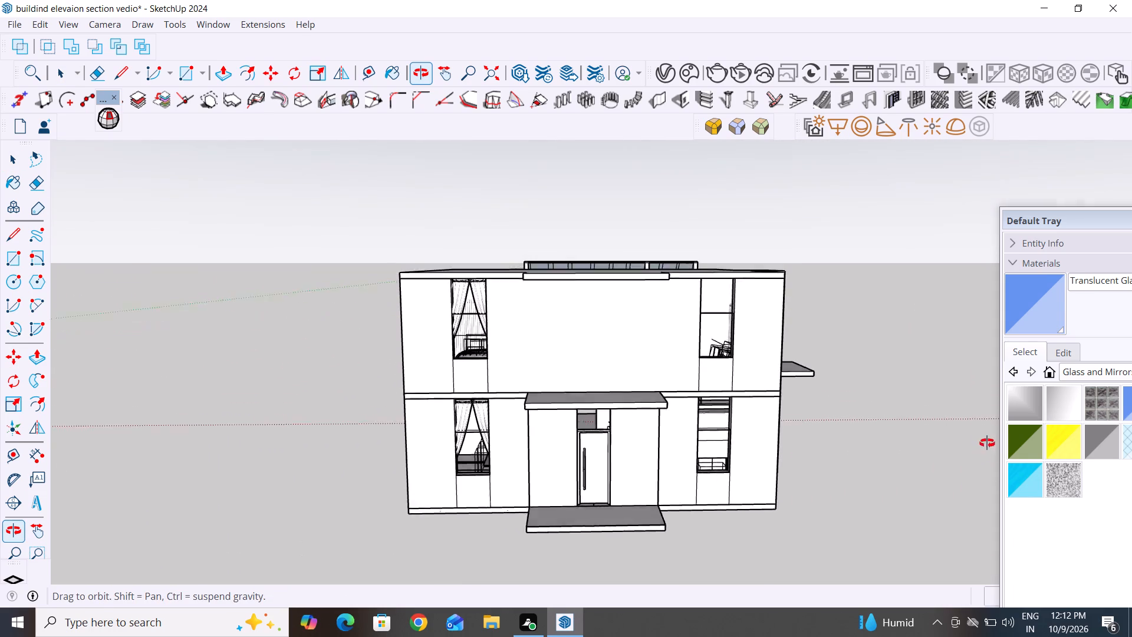
pyautogui.moveTo(987, 443); pyautogui.dragTo(995, 454, button='middle')
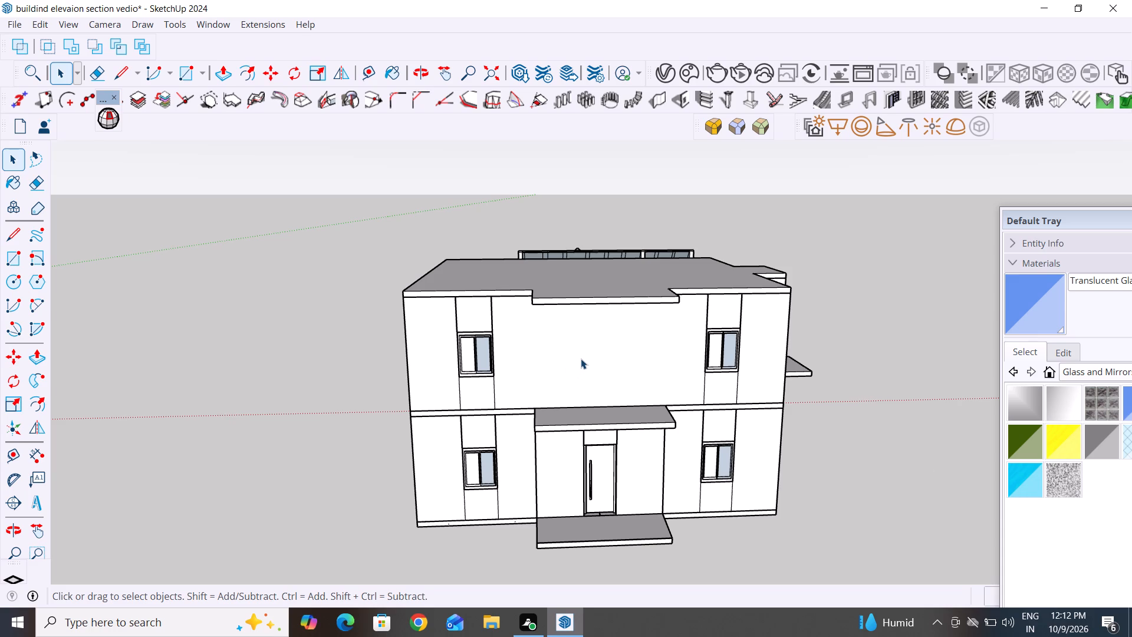
pyautogui.click(584, 354)
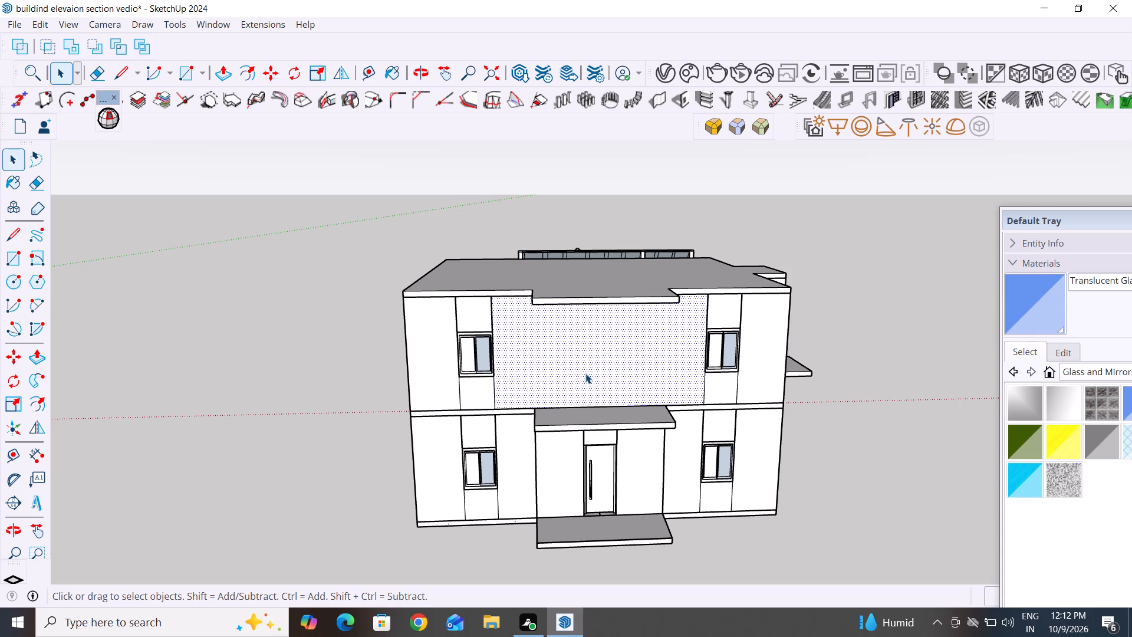
pyautogui.click(874, 474)
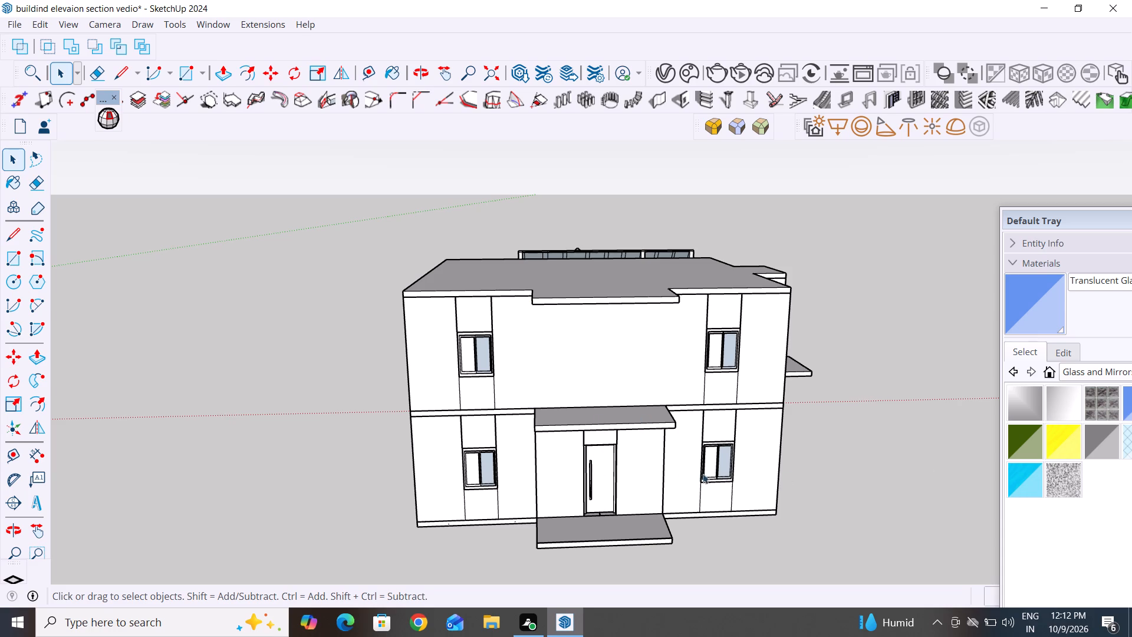
pyautogui.moveTo(680, 471); pyautogui.dragTo(810, 504, button='middle')
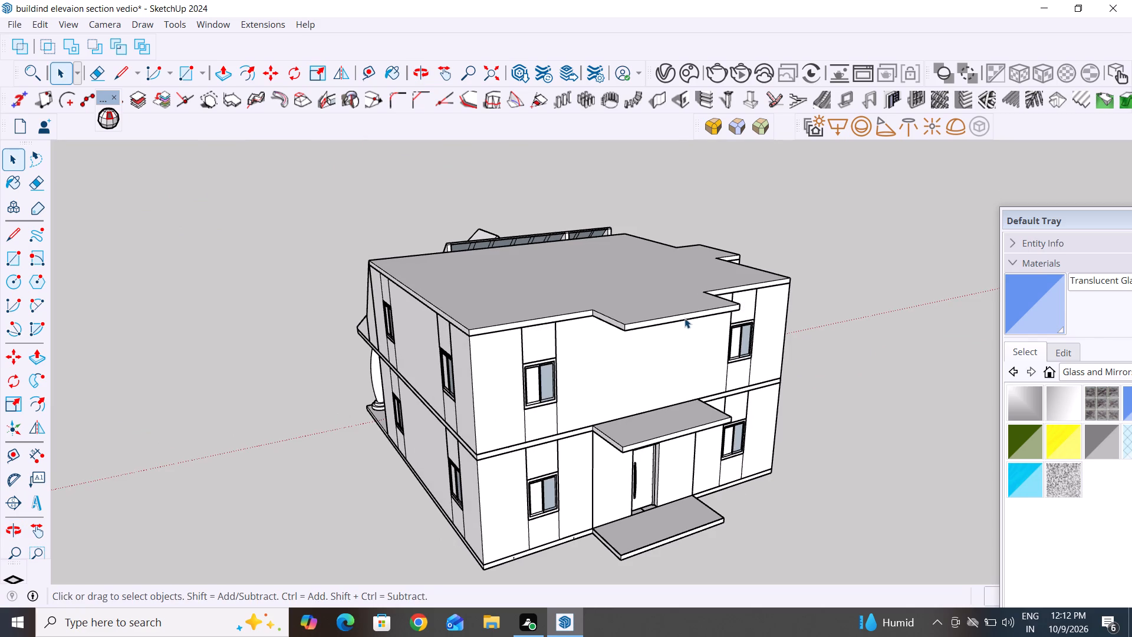
pyautogui.scroll(3, 685, 318)
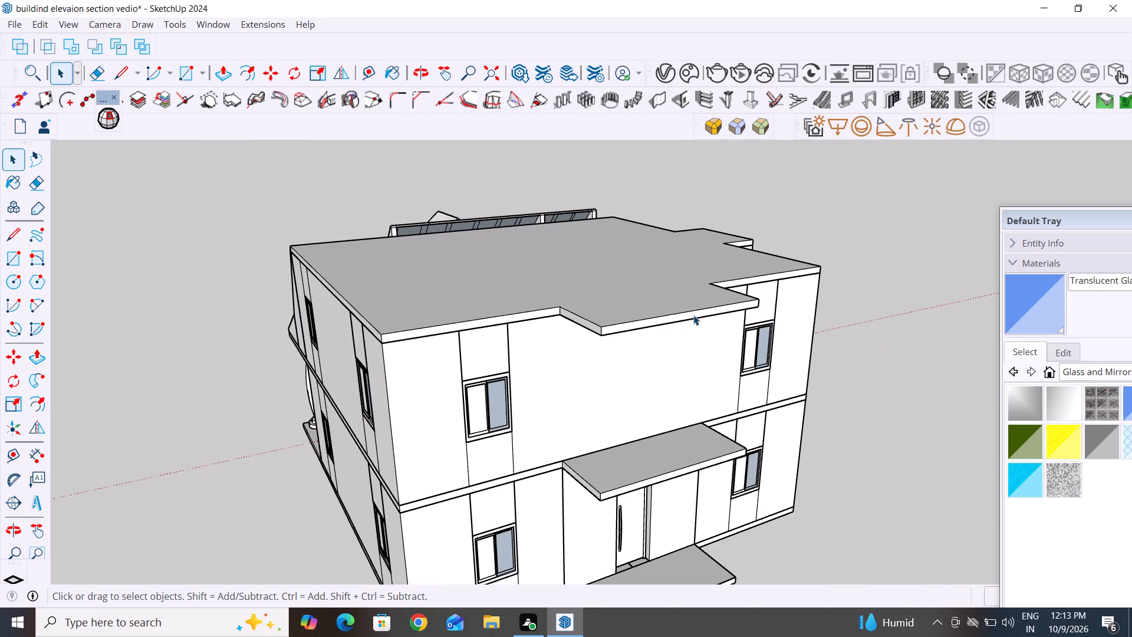
pyautogui.click(693, 315)
pyautogui.click(693, 315)
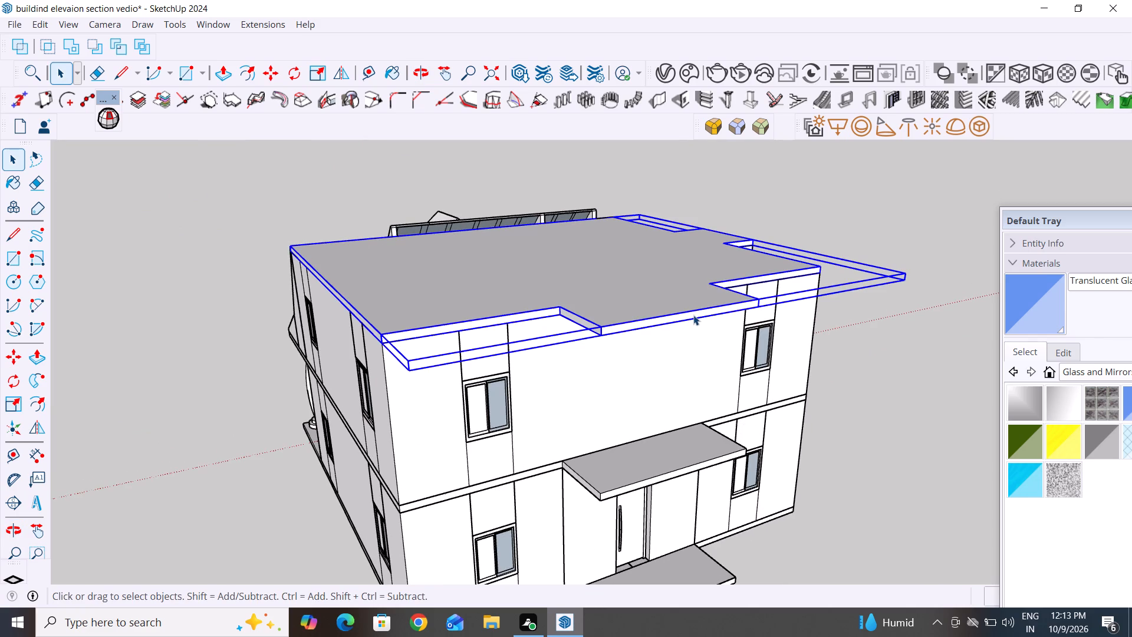
# Clear the selection and draw a rectangle corner to corner across the open back of the sloping front roof, above the flat slab.
pyautogui.scroll(4, 544, 168)
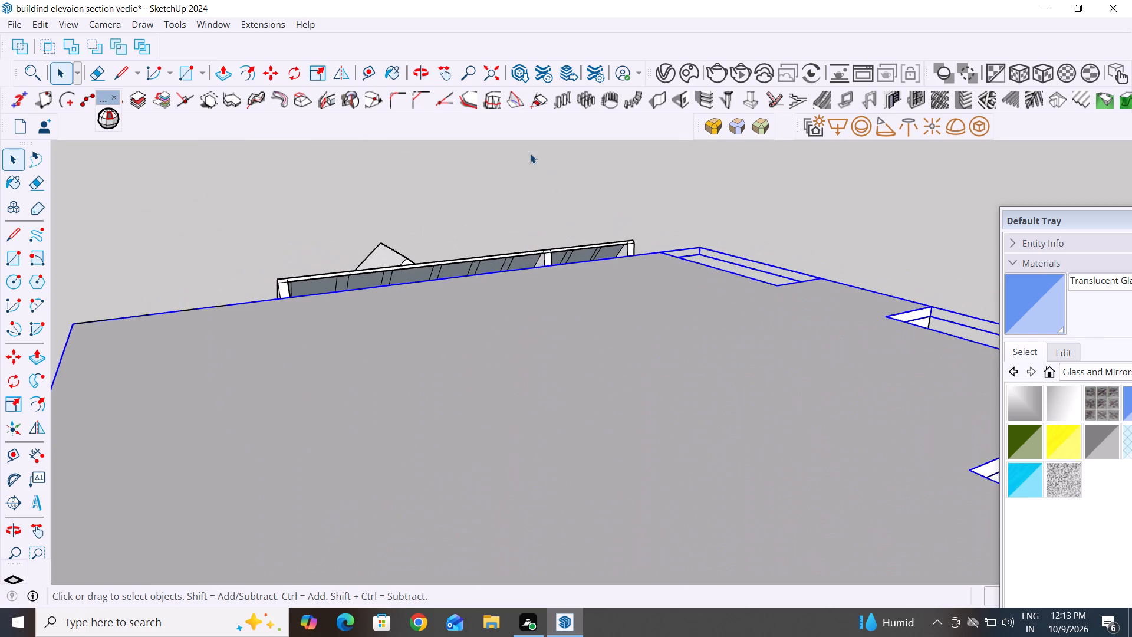
pyautogui.moveTo(537, 159); pyautogui.dragTo(611, 297, button='middle')
pyautogui.scroll(-3, 526, 353)
pyautogui.click(521, 175)
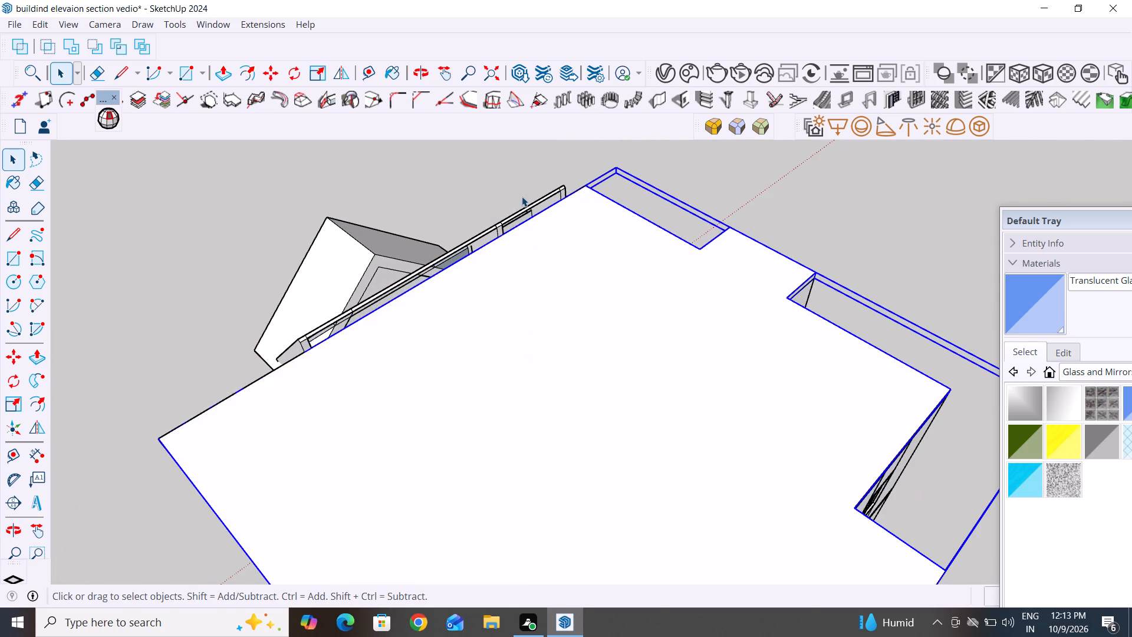
pyautogui.scroll(3, 527, 201)
pyautogui.scroll(1, 240, 392)
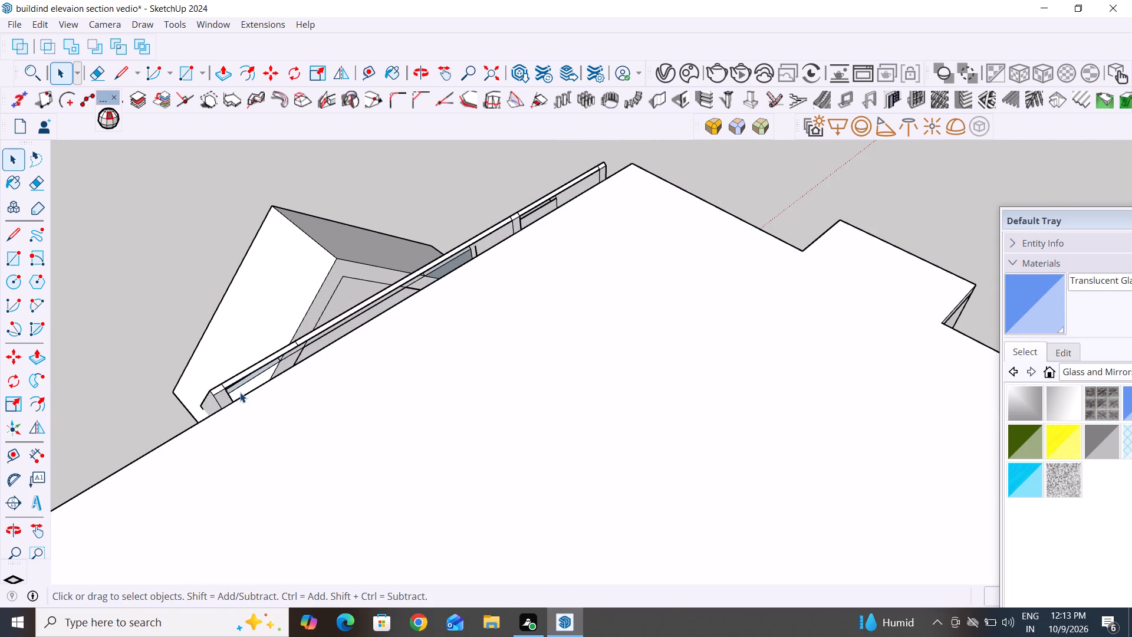
pyautogui.click(17, 261)
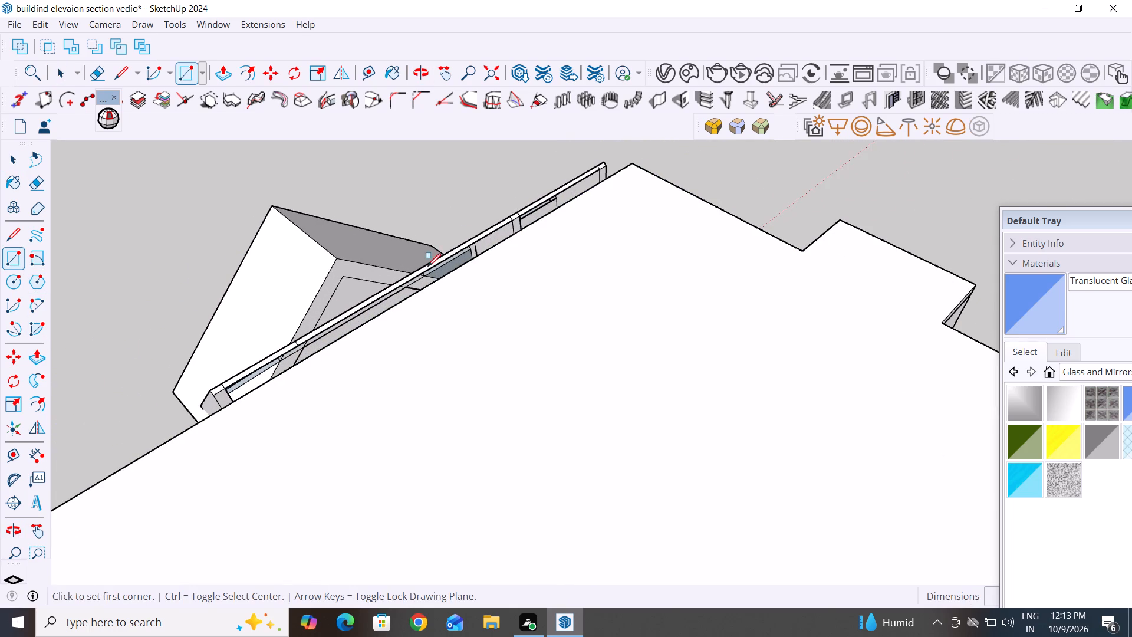
pyautogui.click(607, 167)
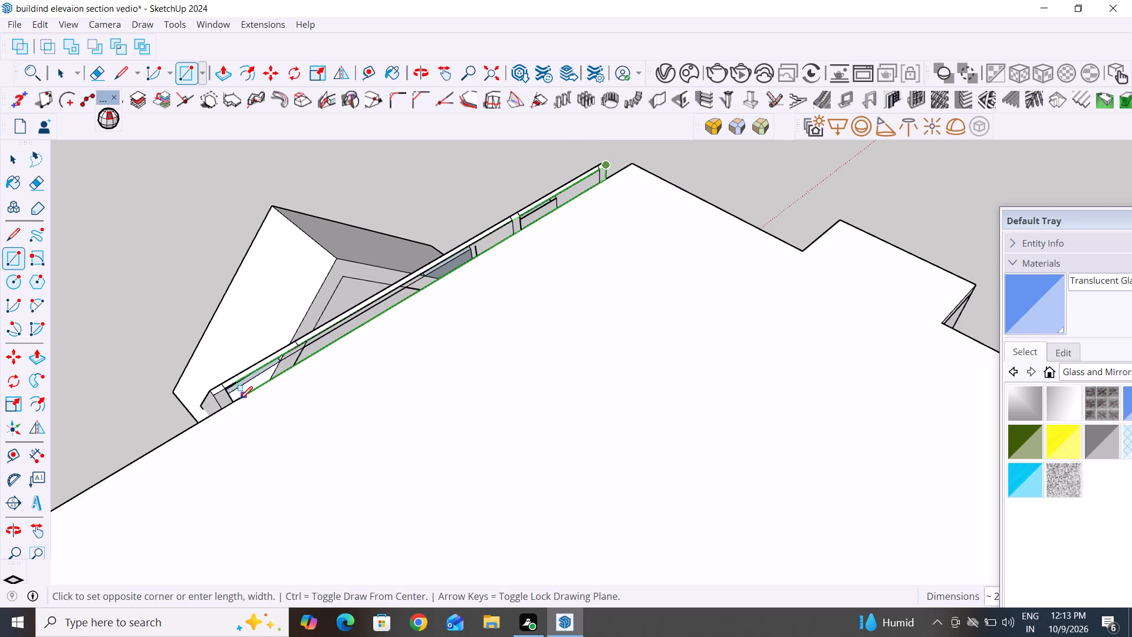
pyautogui.click(234, 401)
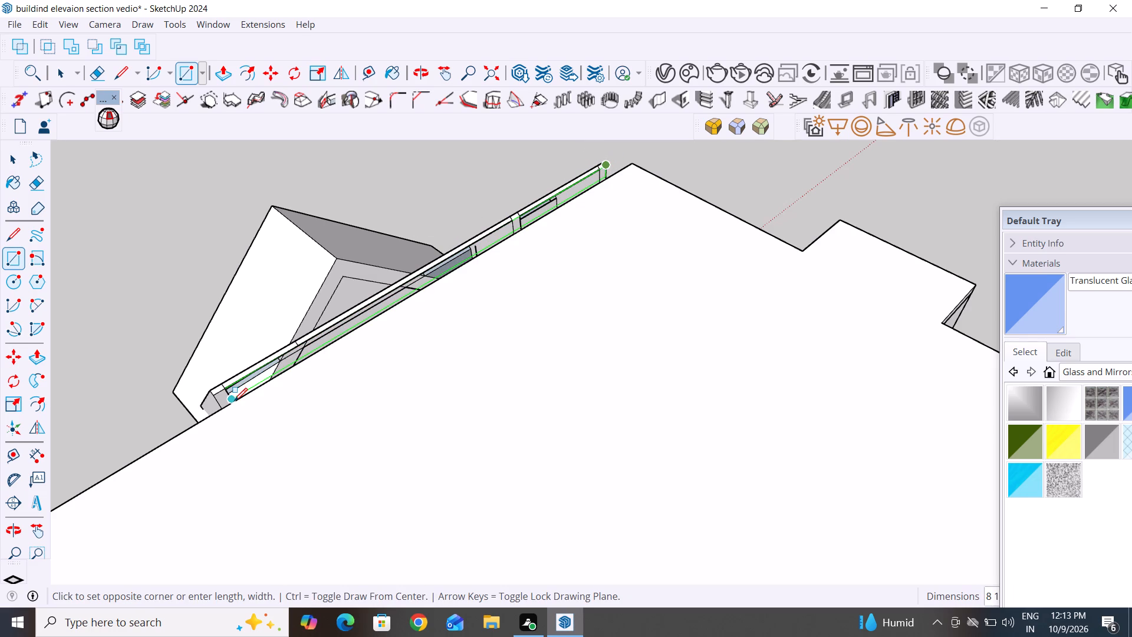
pyautogui.click(13, 160)
# Draw another rectangle over the narrow gap along the base of the sloping roof's back, between the end and middle posts.
pyautogui.moveTo(698, 336); pyautogui.dragTo(381, 297, button='middle')
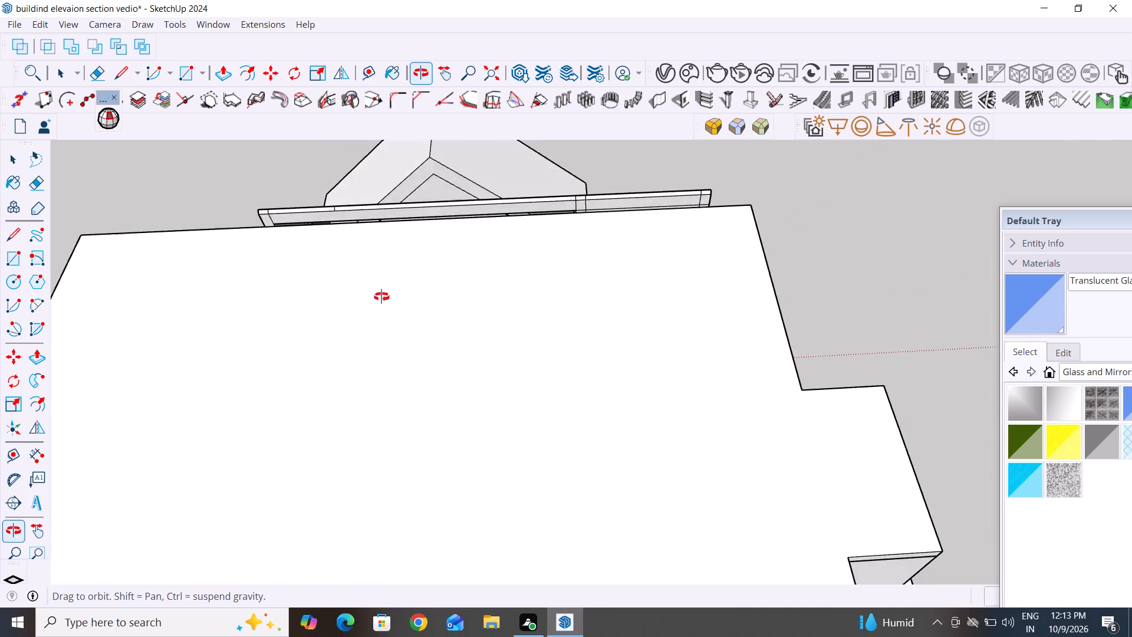
pyautogui.moveTo(381, 297); pyautogui.dragTo(347, 273, button='middle')
pyautogui.scroll(4, 827, 260)
pyautogui.scroll(-2, 824, 421)
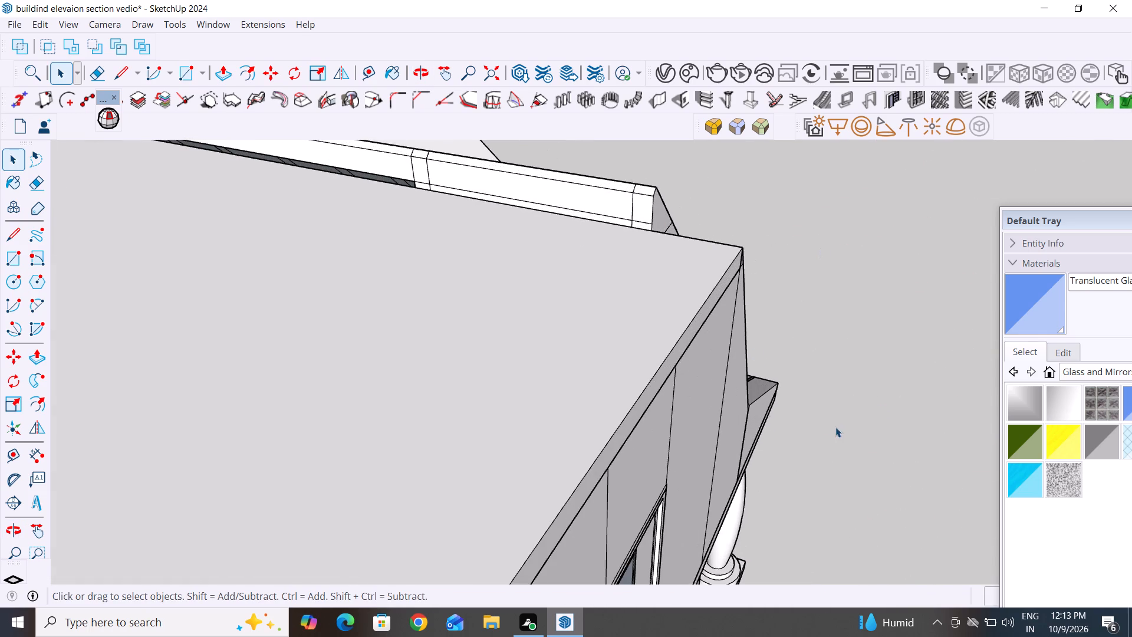
pyautogui.scroll(-3, 835, 427)
pyautogui.scroll(4, 725, 257)
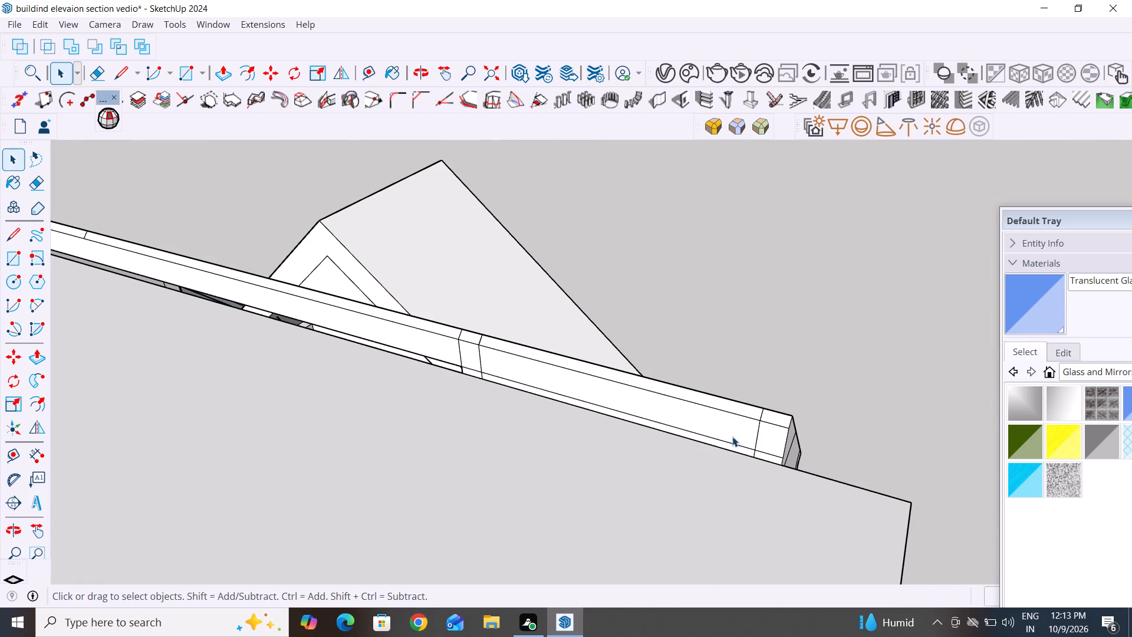
pyautogui.scroll(-1, 732, 436)
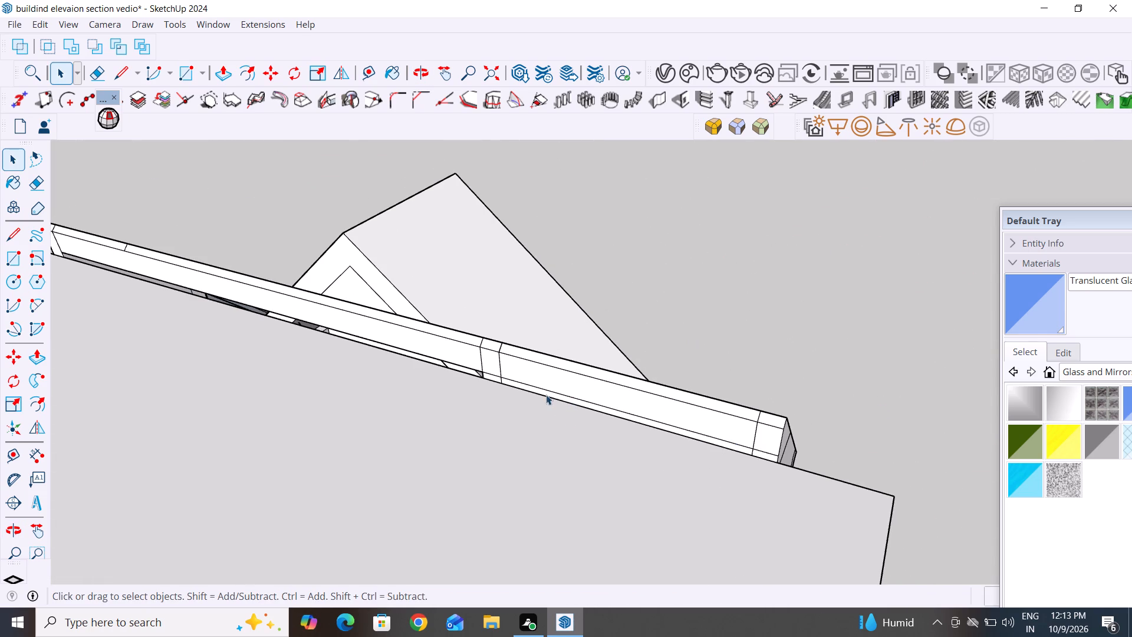
pyautogui.scroll(-1, 650, 452)
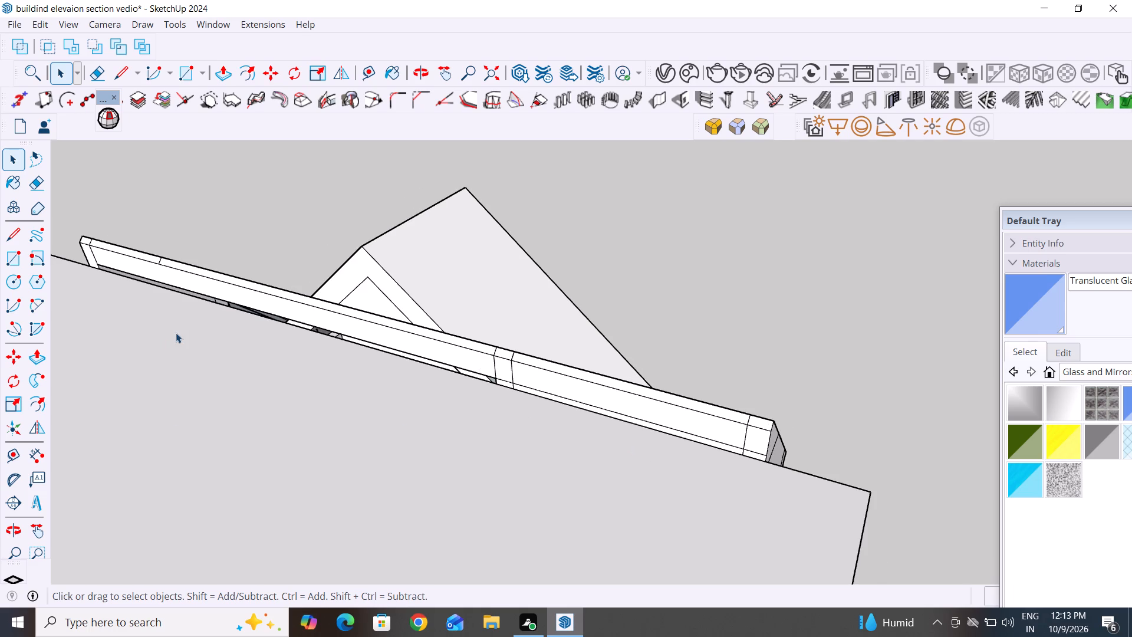
pyautogui.scroll(2, 176, 333)
pyautogui.moveTo(319, 353); pyautogui.dragTo(601, 294, button='middle')
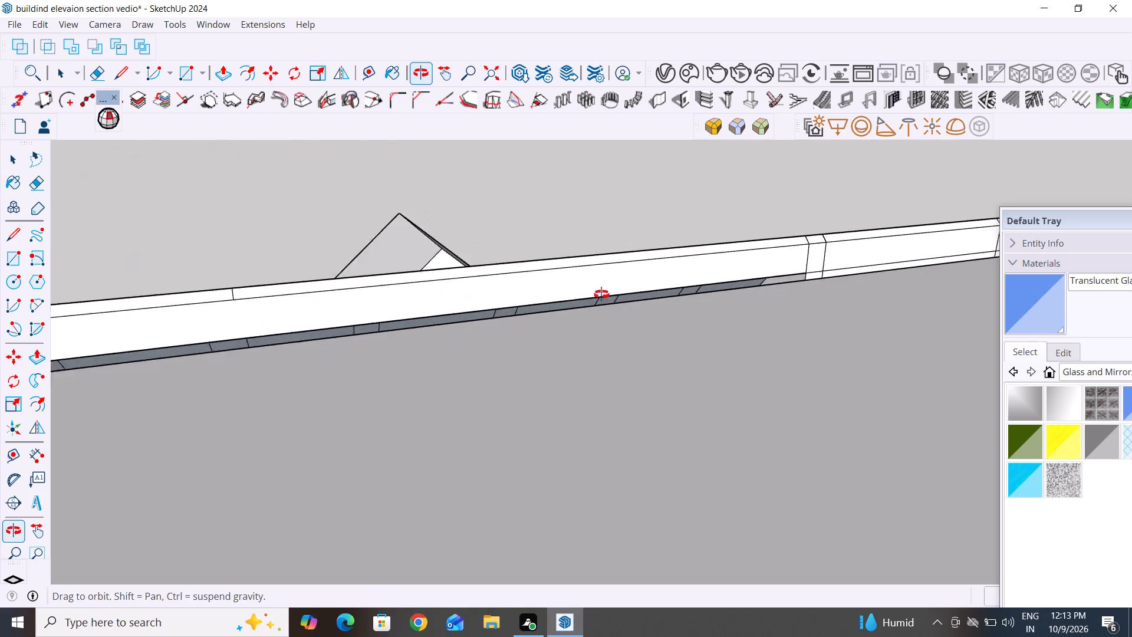
pyautogui.moveTo(601, 294); pyautogui.dragTo(621, 283, button='middle')
pyautogui.click(12, 262)
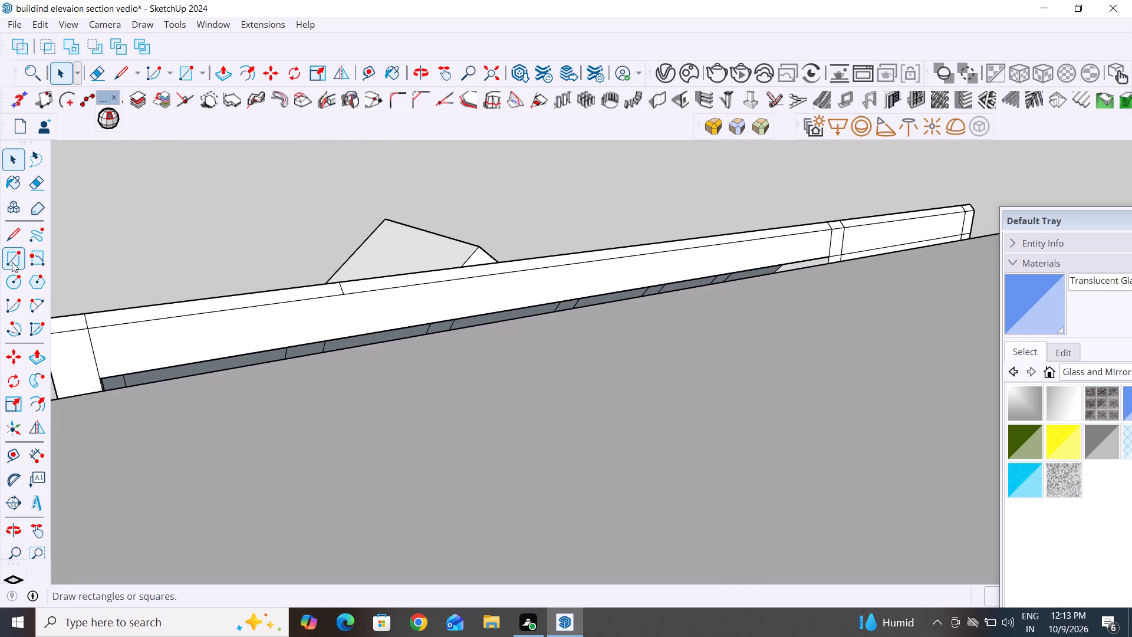
pyautogui.click(827, 260)
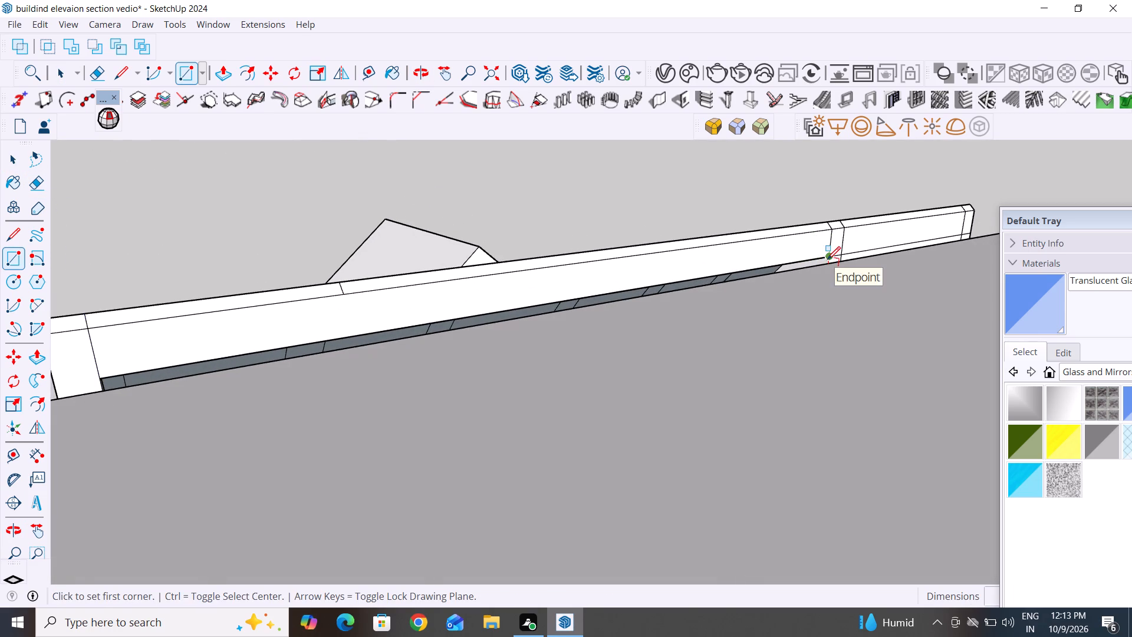
pyautogui.click(104, 388)
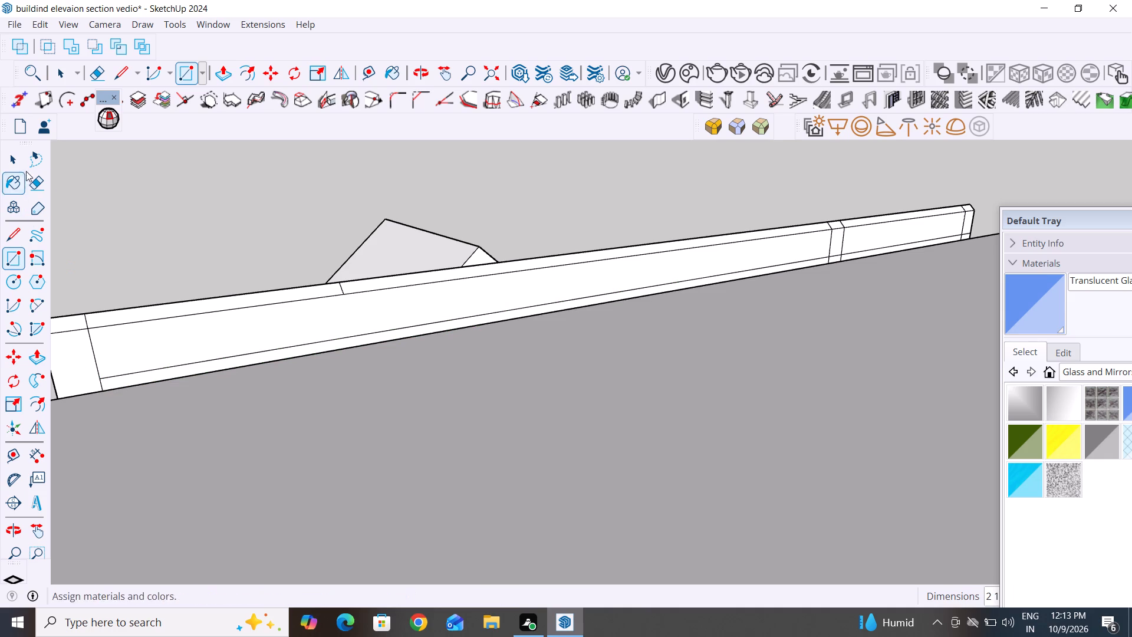
pyautogui.click(13, 149)
pyautogui.click(77, 201)
# Examine the building from the rear of the roof around to the front porch elevation.
pyautogui.scroll(-5, 311, 344)
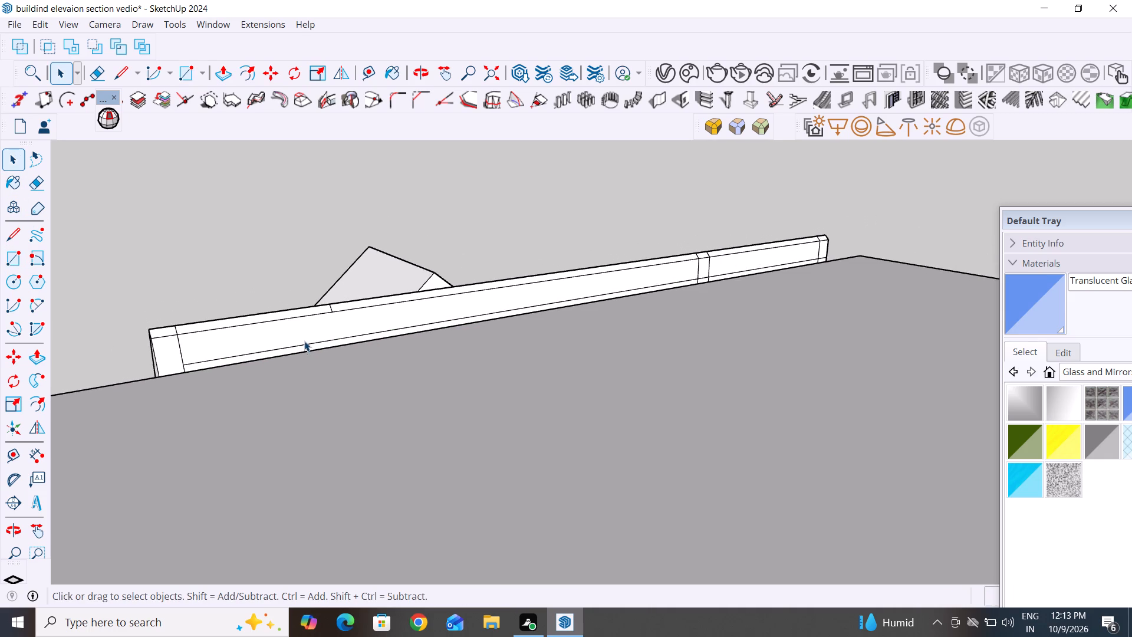
pyautogui.scroll(-2, 304, 341)
pyautogui.moveTo(304, 340); pyautogui.dragTo(587, 326, button='middle')
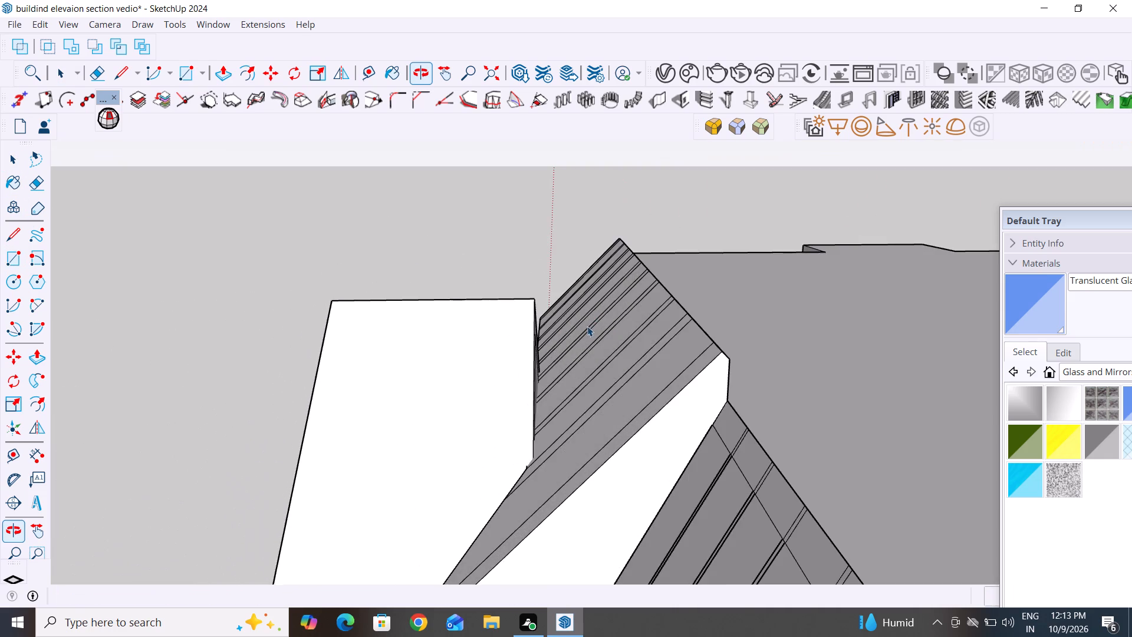
pyautogui.scroll(-12, 587, 326)
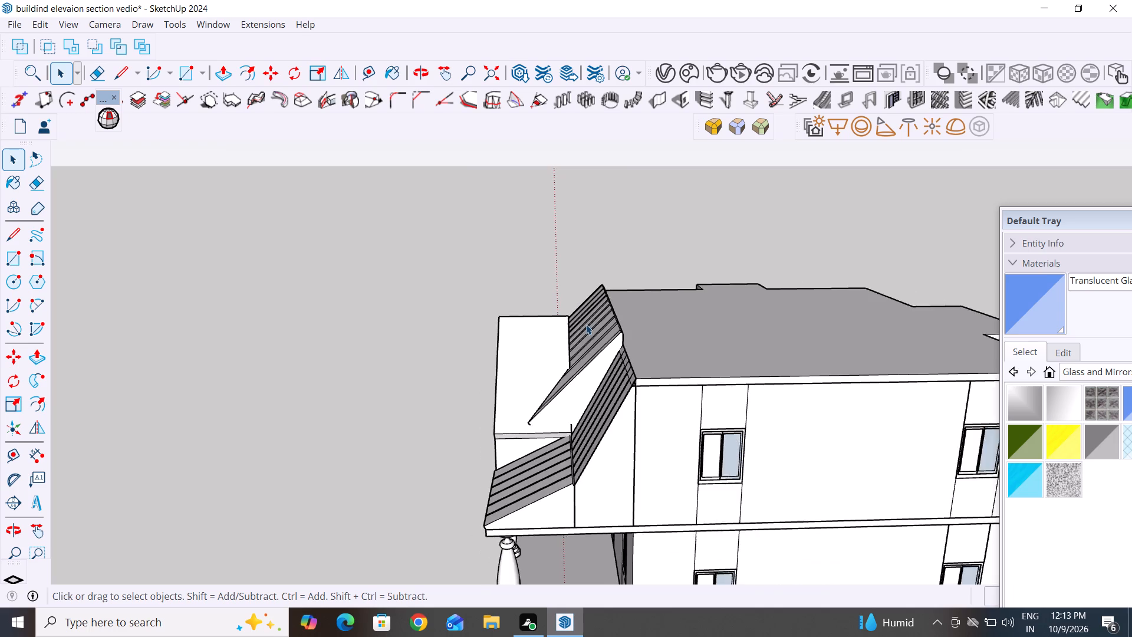
pyautogui.scroll(-4, 586, 324)
pyautogui.moveTo(606, 394); pyautogui.dragTo(812, 415, button='middle')
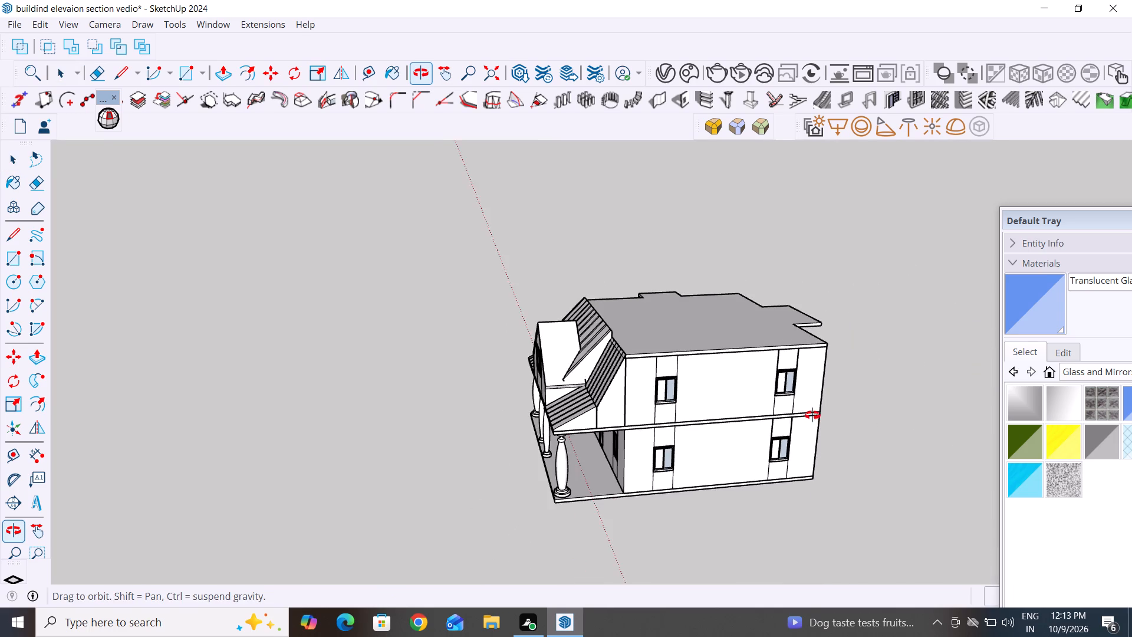
pyautogui.moveTo(812, 415); pyautogui.dragTo(907, 416, button='middle')
pyautogui.moveTo(624, 471); pyautogui.dragTo(710, 456, button='middle')
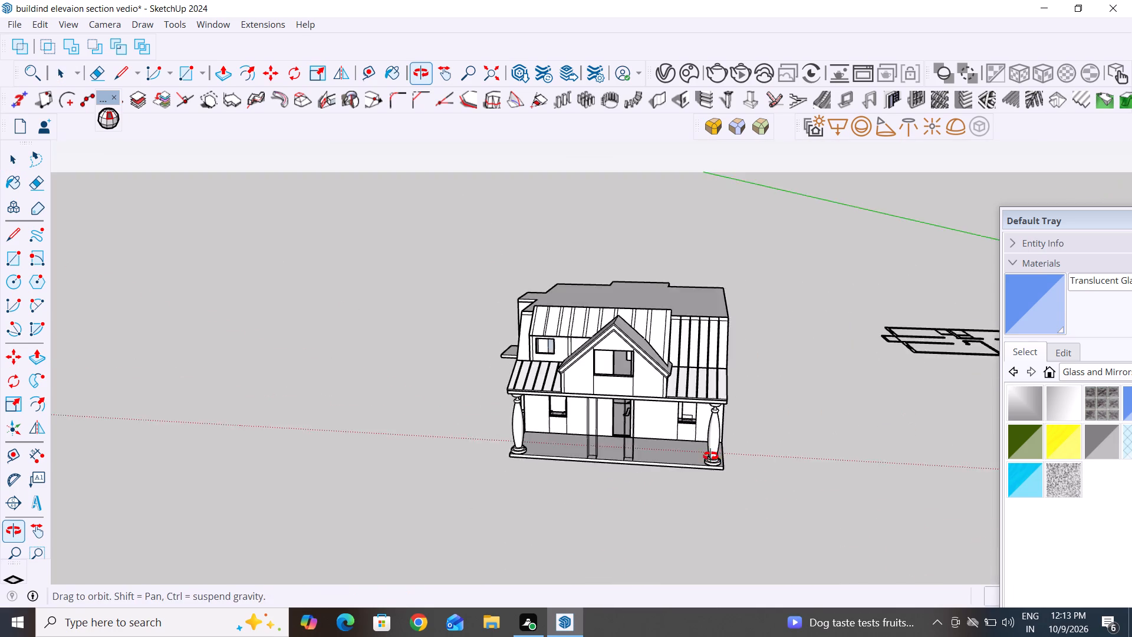
# Examine the front elevation with its gable, sloping roofs and porch columns from straight on and from both front corners.
pyautogui.moveTo(710, 456); pyautogui.dragTo(841, 449, button='middle')
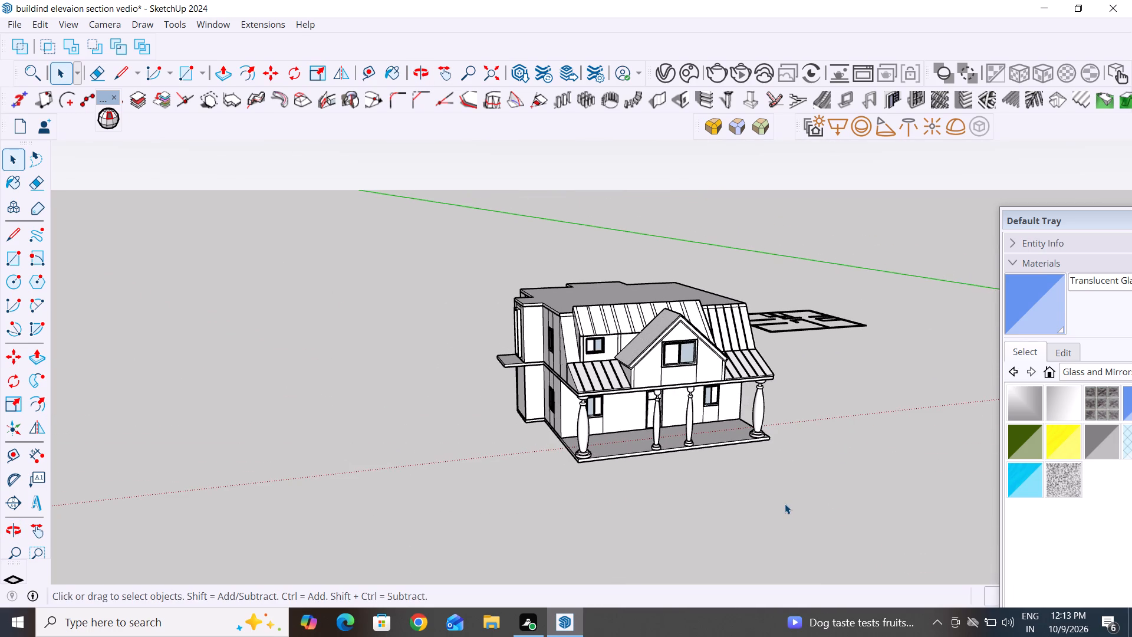
pyautogui.scroll(3, 784, 502)
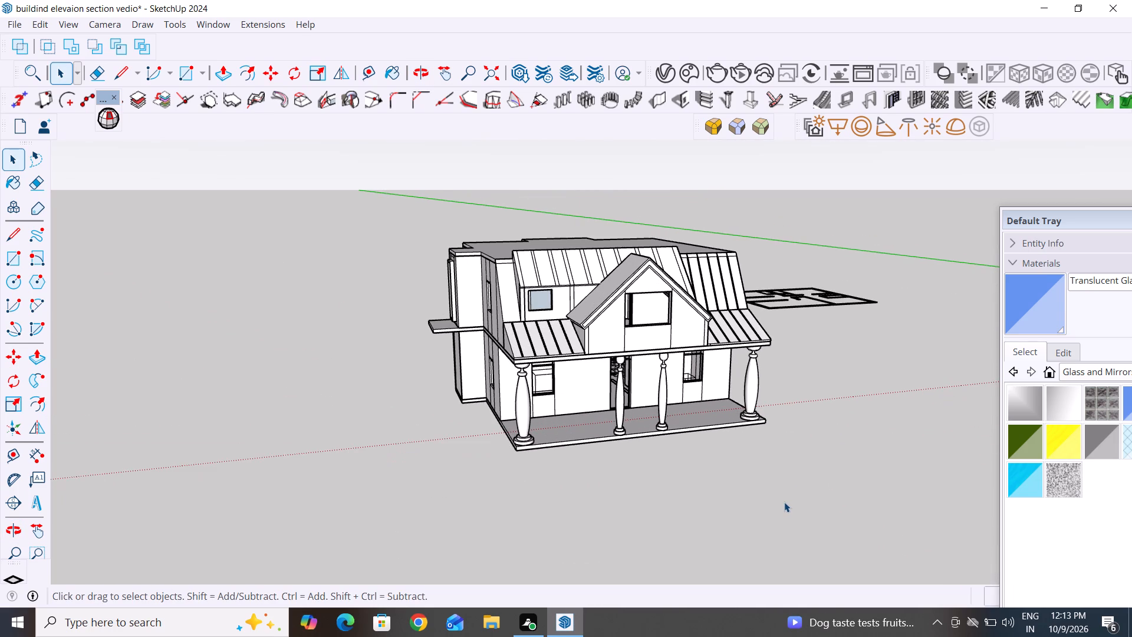
pyautogui.scroll(1, 808, 324)
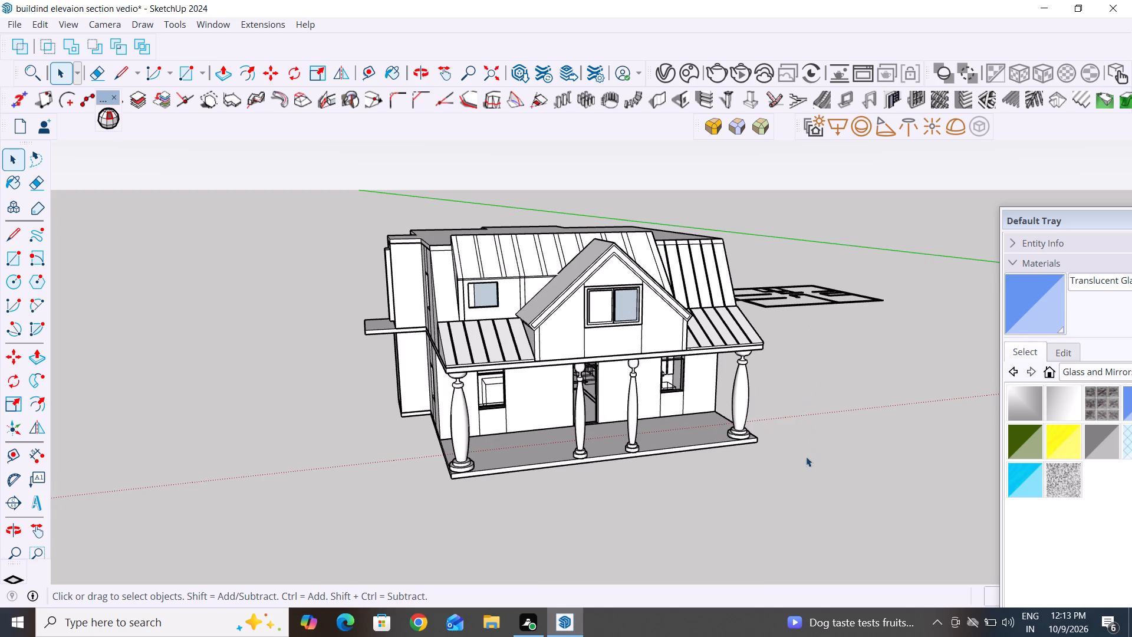
pyautogui.moveTo(802, 462); pyautogui.dragTo(751, 459, button='middle')
pyautogui.scroll(-1, 801, 428)
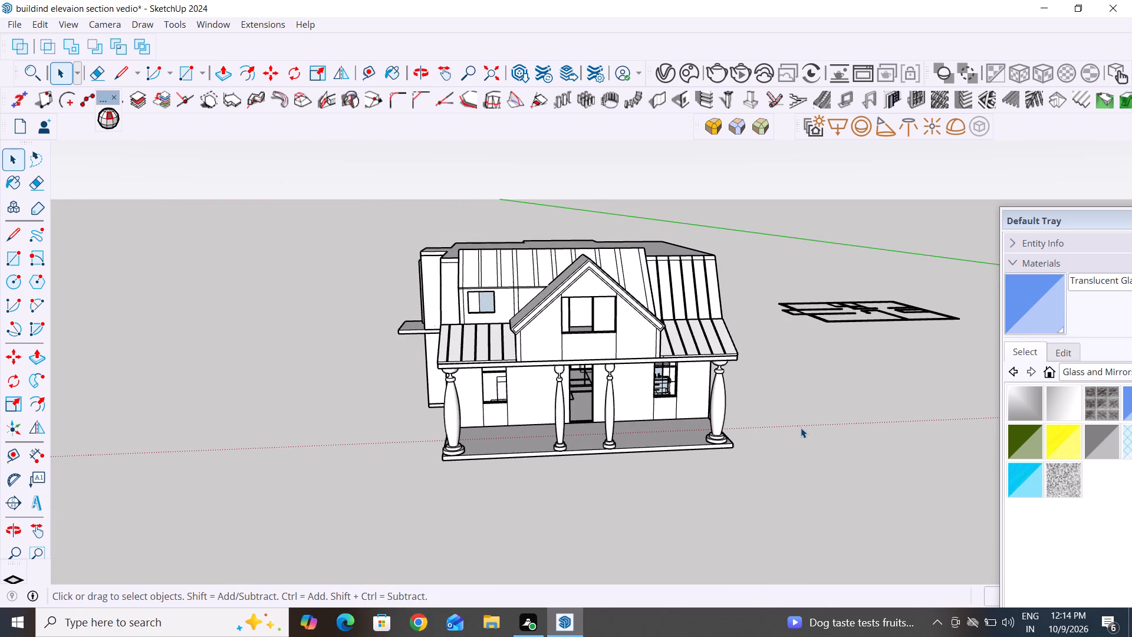
pyautogui.moveTo(812, 451); pyautogui.dragTo(781, 445, button='middle')
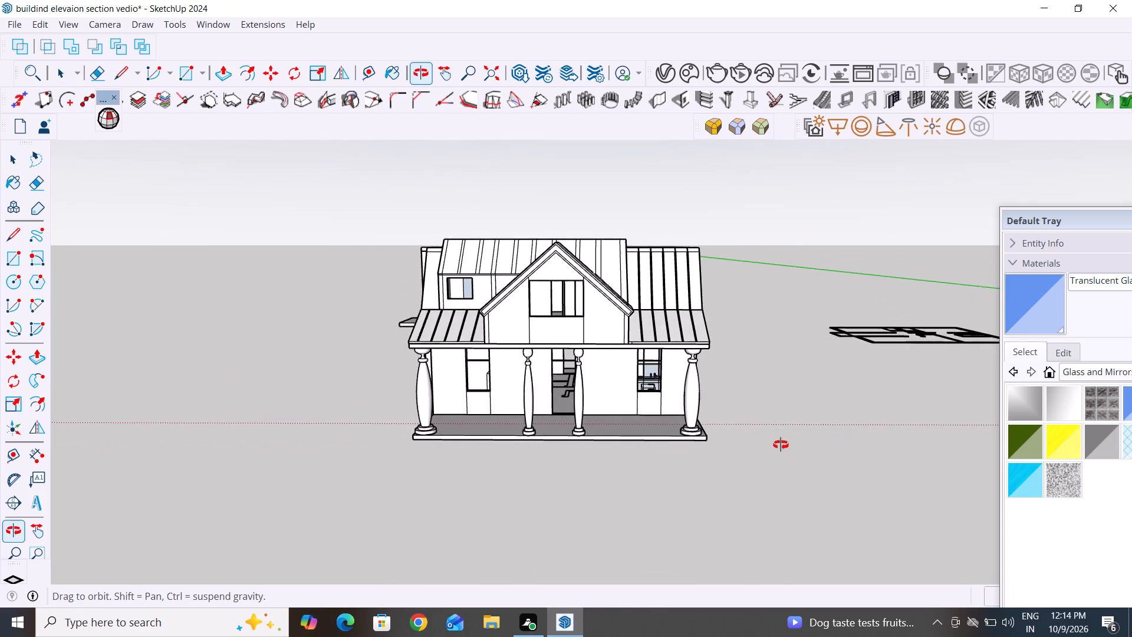
pyautogui.moveTo(781, 445); pyautogui.dragTo(884, 452, button='middle')
pyautogui.moveTo(541, 473); pyautogui.dragTo(735, 494, button='middle')
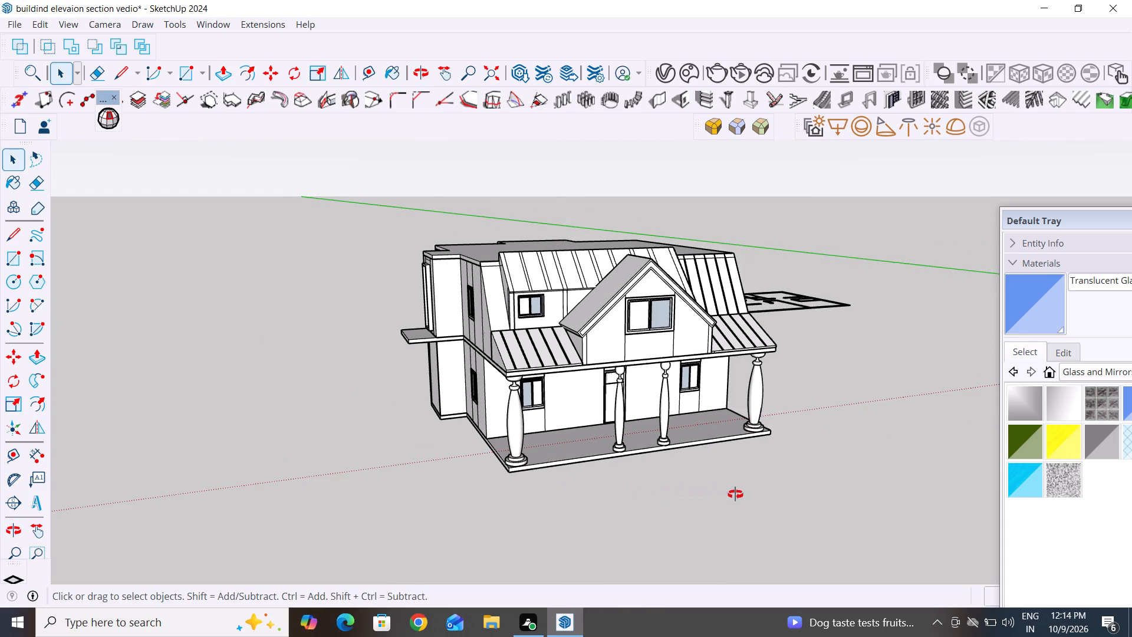
# Delete the stray vertical line on the ground-floor wall below the staircase window's projecting slab.
pyautogui.moveTo(735, 494); pyautogui.dragTo(842, 527, button='middle')
pyautogui.scroll(5, 552, 431)
pyautogui.moveTo(564, 409); pyautogui.dragTo(633, 373, button='middle')
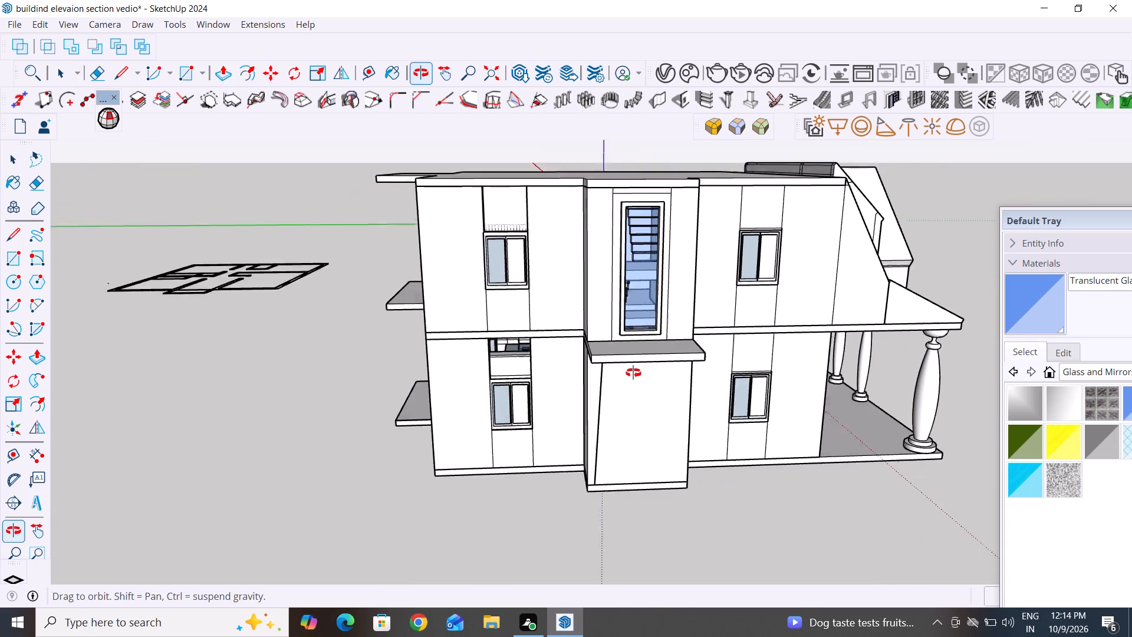
pyautogui.moveTo(633, 373); pyautogui.dragTo(635, 365, button='middle')
pyautogui.click(613, 375)
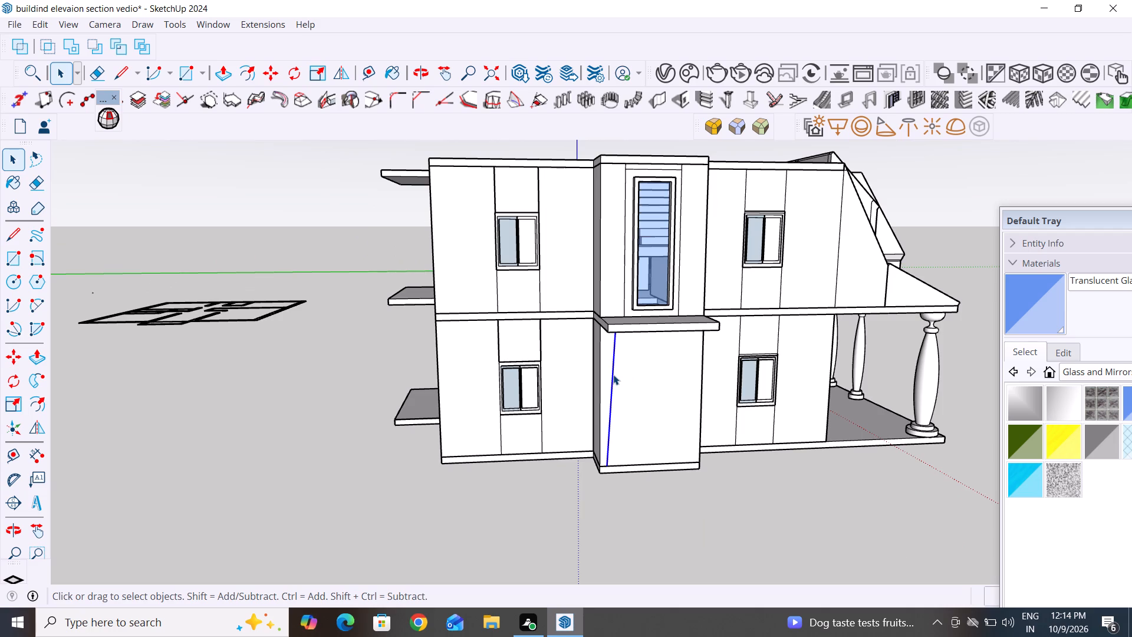
pyautogui.press('Delete')
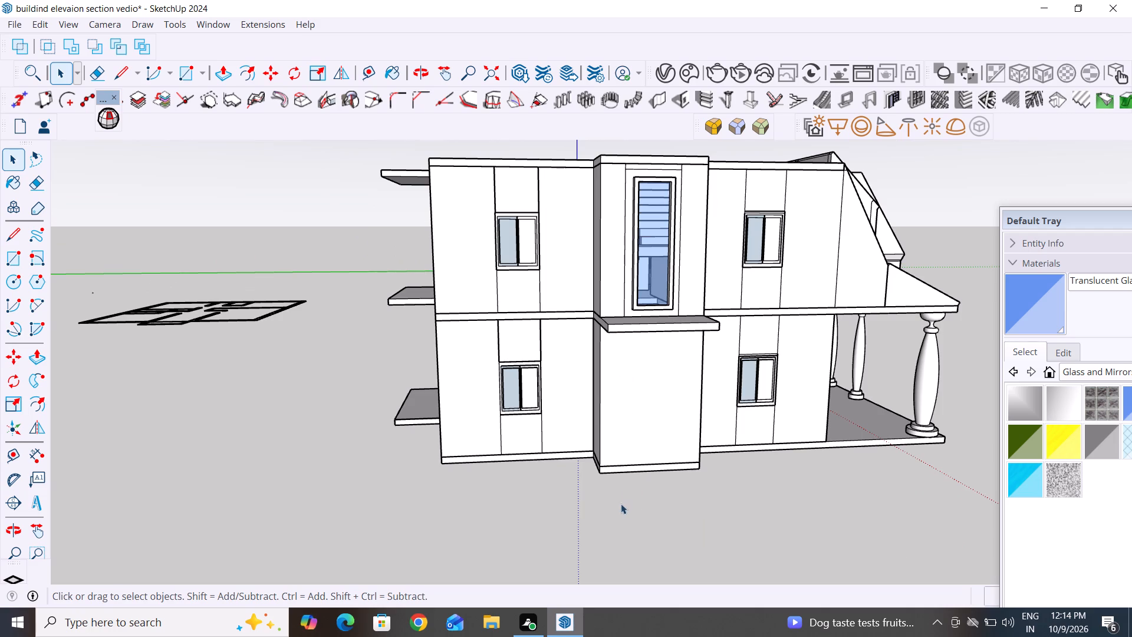
# Examine the rear elevation, the flat roof slab, and the rear entrance with its canopy and base slab.
pyautogui.moveTo(627, 504); pyautogui.dragTo(798, 501, button='middle')
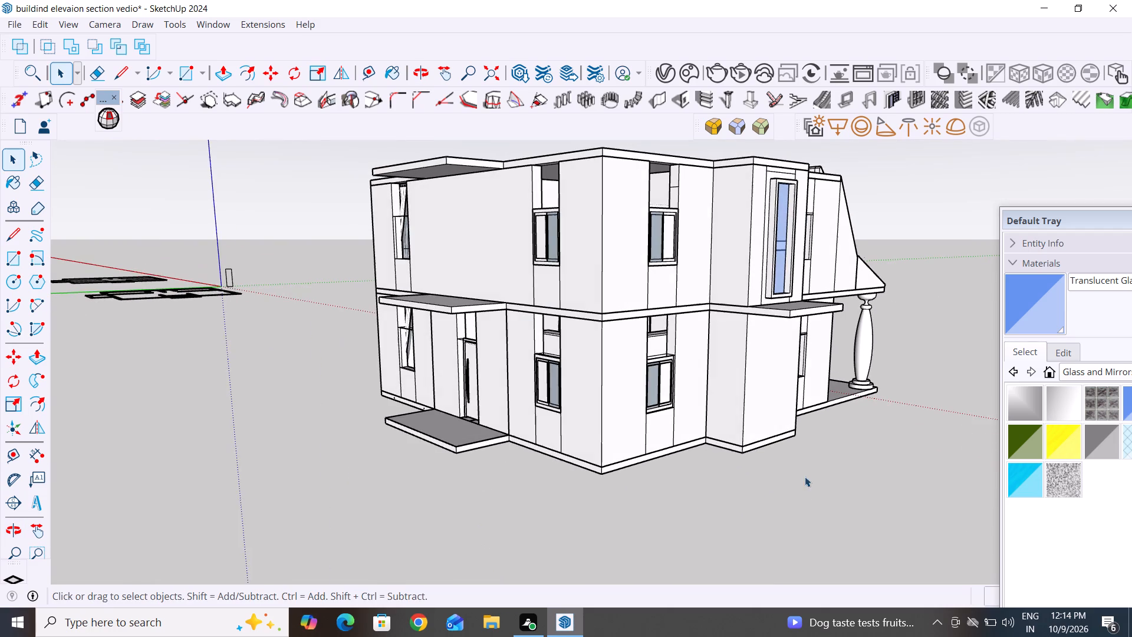
pyautogui.scroll(-3, 844, 435)
pyautogui.moveTo(764, 470); pyautogui.dragTo(765, 481, button='middle')
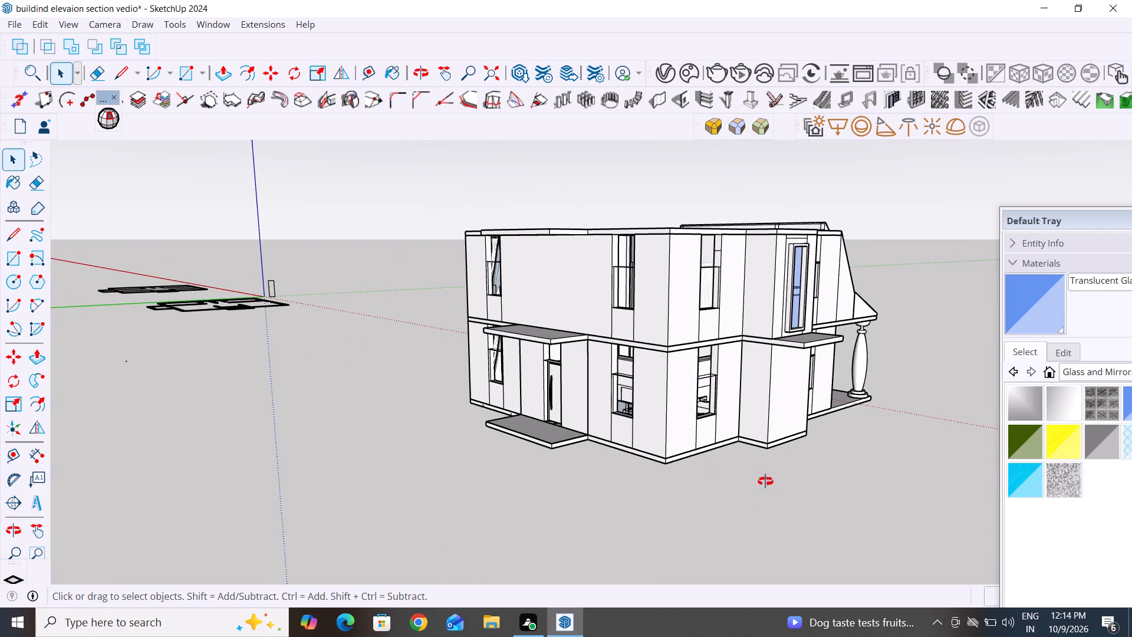
pyautogui.moveTo(765, 481); pyautogui.dragTo(785, 576, button='middle')
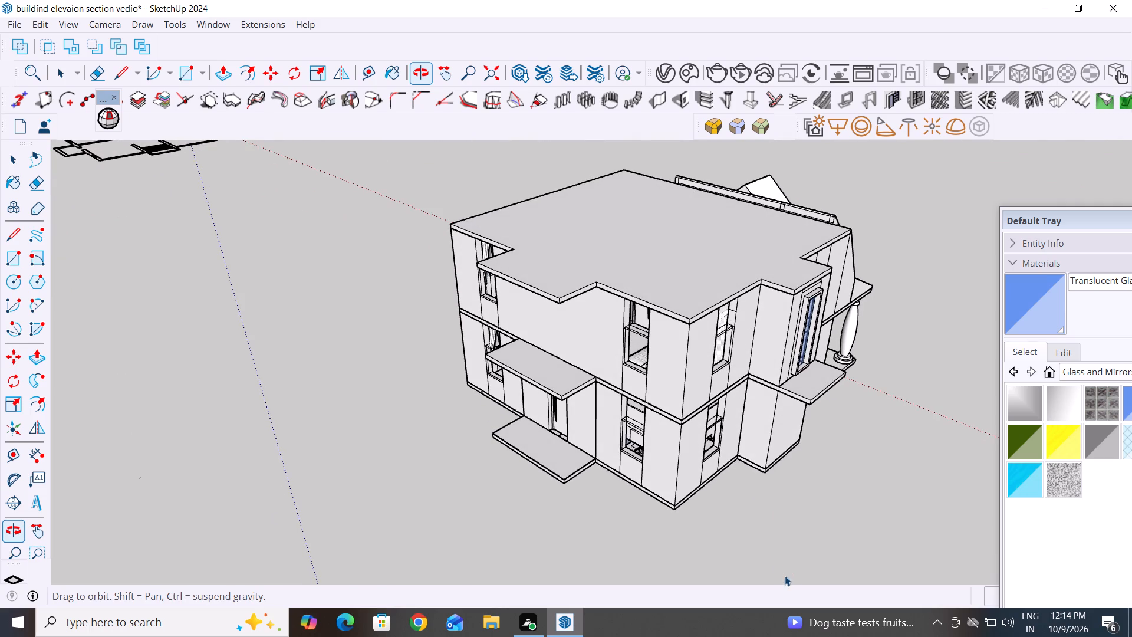
pyautogui.scroll(6, 566, 491)
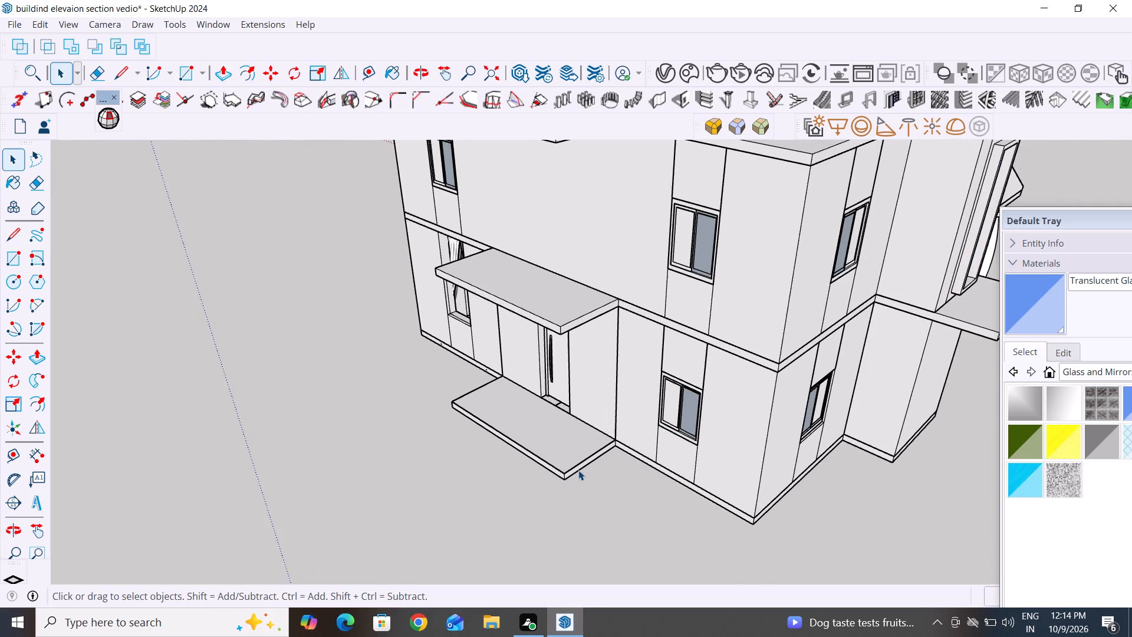
pyautogui.scroll(3, 578, 470)
pyautogui.moveTo(602, 469); pyautogui.dragTo(616, 517, button='middle')
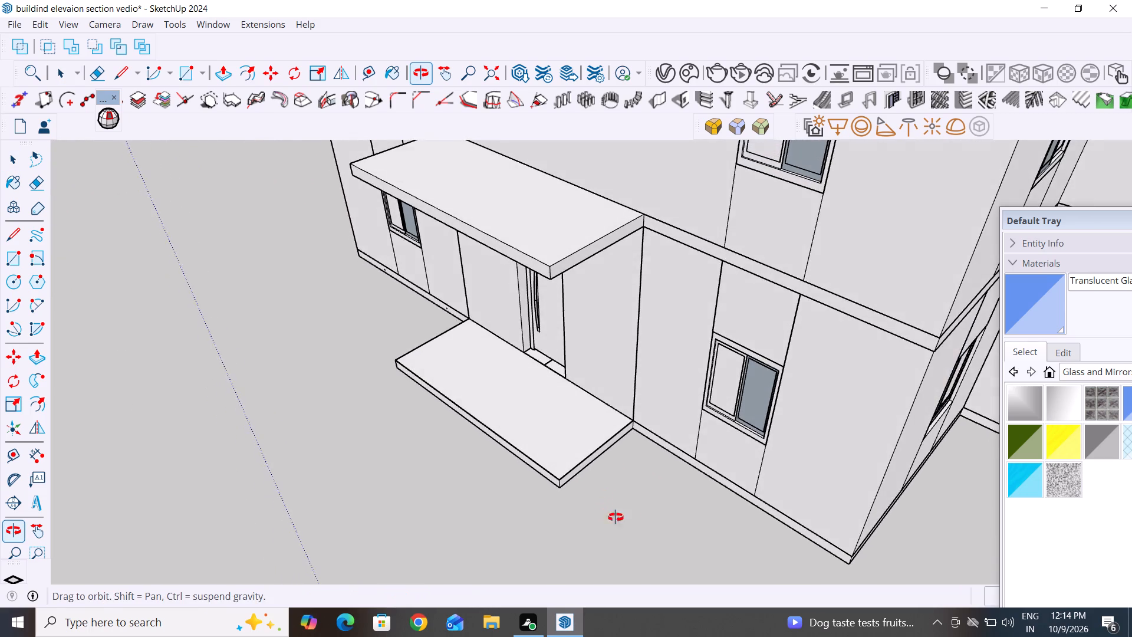
pyautogui.moveTo(616, 517); pyautogui.dragTo(692, 524, button='middle')
pyautogui.moveTo(692, 521); pyautogui.dragTo(585, 445, button='middle')
pyautogui.scroll(-10, 426, 444)
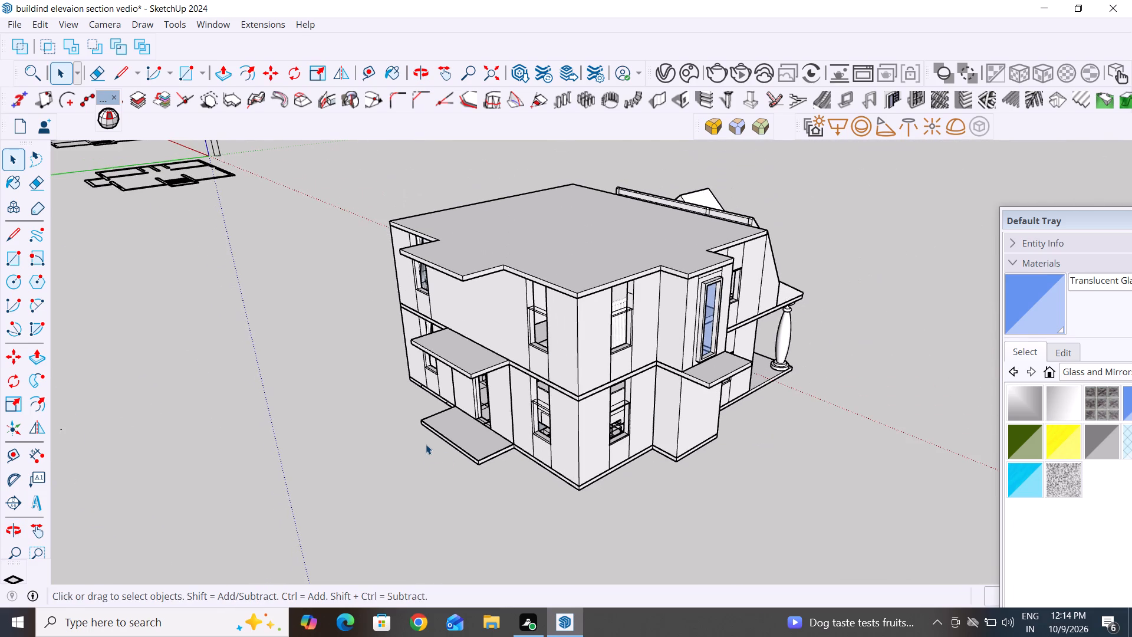
# Copy the front porch's end column to the outer side edge of the rear entrance slab, beneath the canopy.
pyautogui.moveTo(797, 480); pyautogui.dragTo(694, 481, button='middle')
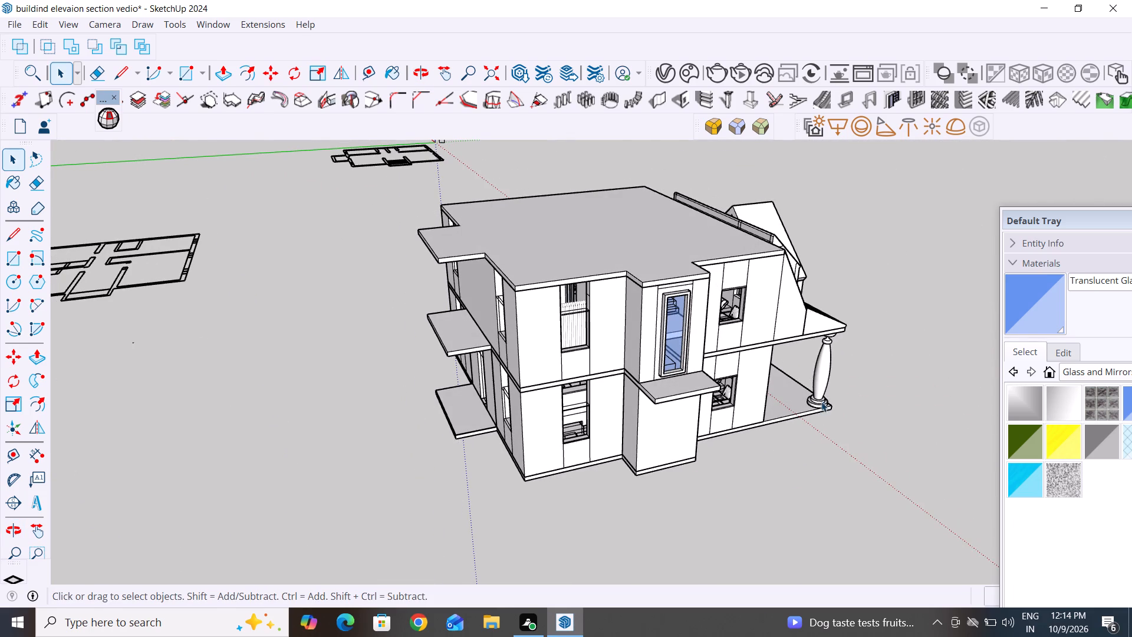
pyautogui.click(821, 398)
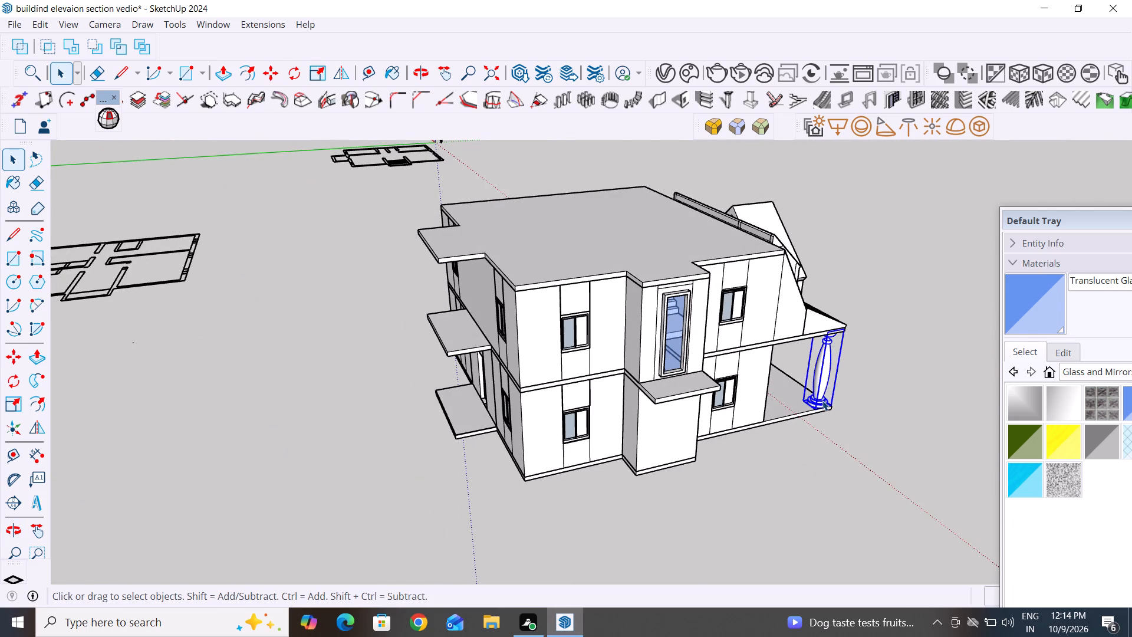
pyautogui.press('m')
pyautogui.click(830, 409)
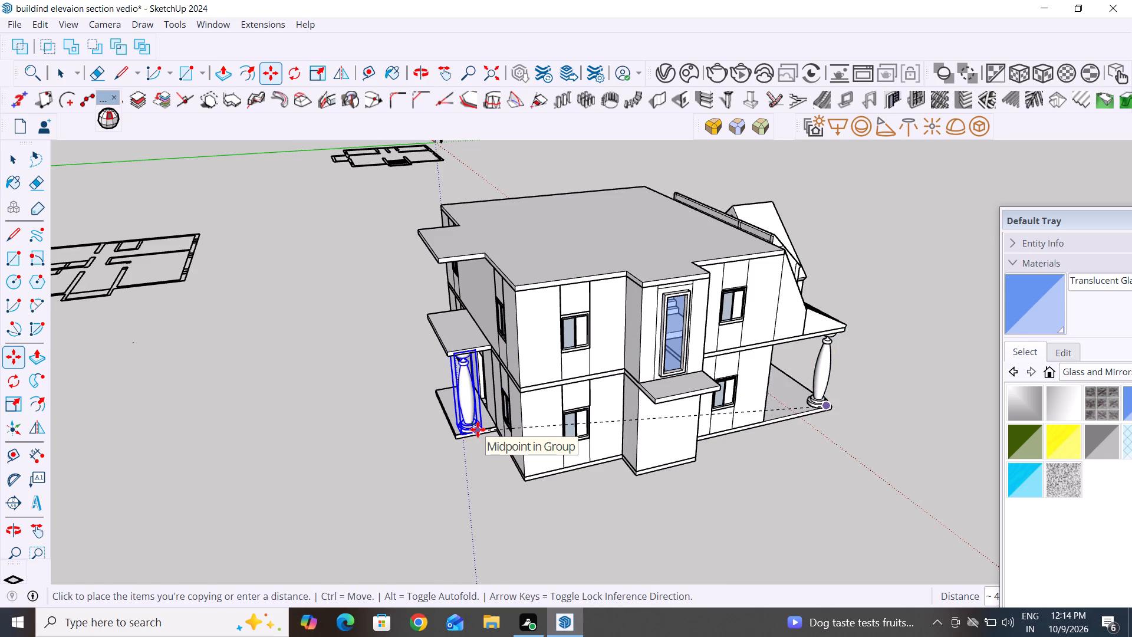
pyautogui.click(478, 429)
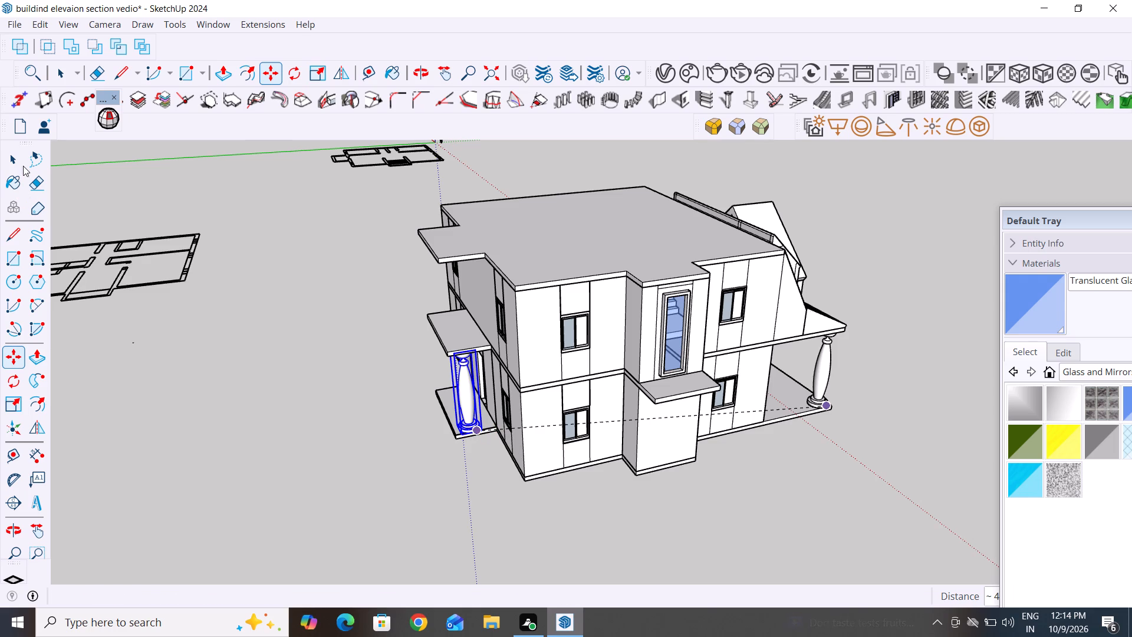
pyautogui.click(17, 160)
pyautogui.click(265, 429)
# Move the copied column slightly away from the building wall, toward the outer corner of the rear entrance slab.
pyautogui.moveTo(301, 455); pyautogui.dragTo(315, 466, button='middle')
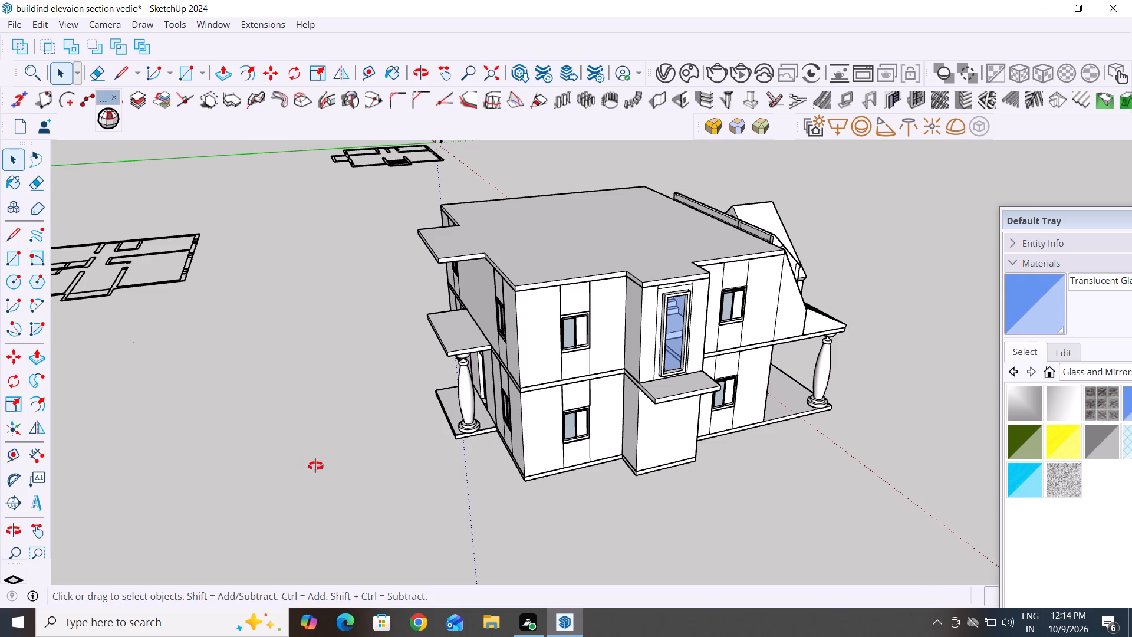
pyautogui.moveTo(315, 466); pyautogui.dragTo(534, 488, button='middle')
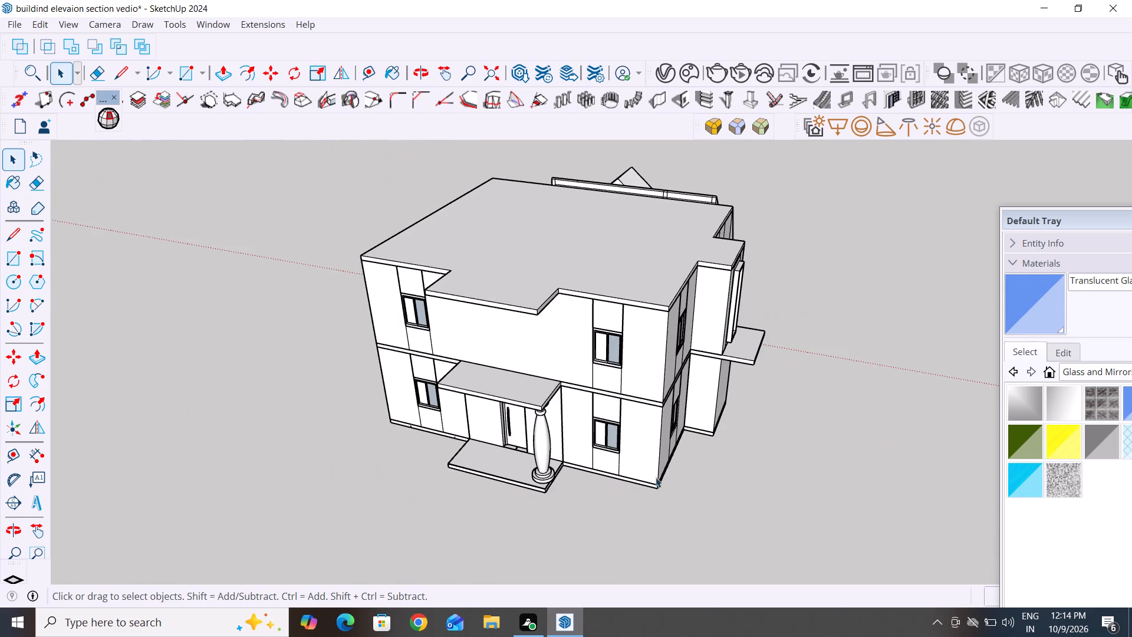
pyautogui.moveTo(734, 454); pyautogui.dragTo(878, 361, button='middle')
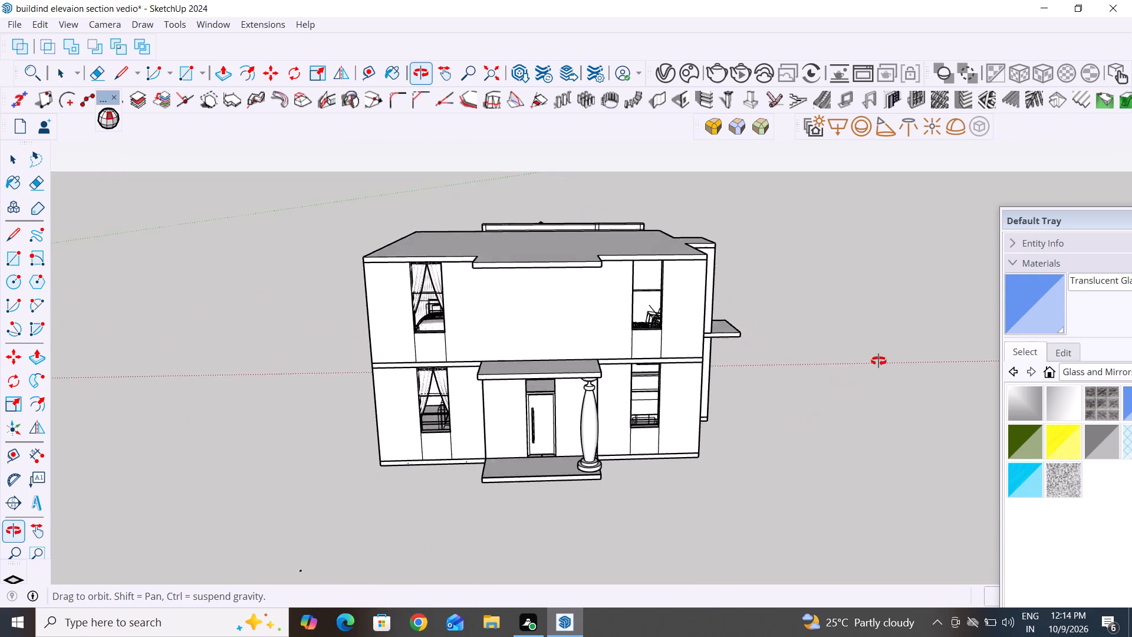
pyautogui.moveTo(878, 361); pyautogui.dragTo(908, 340, button='middle')
pyautogui.scroll(4, 549, 469)
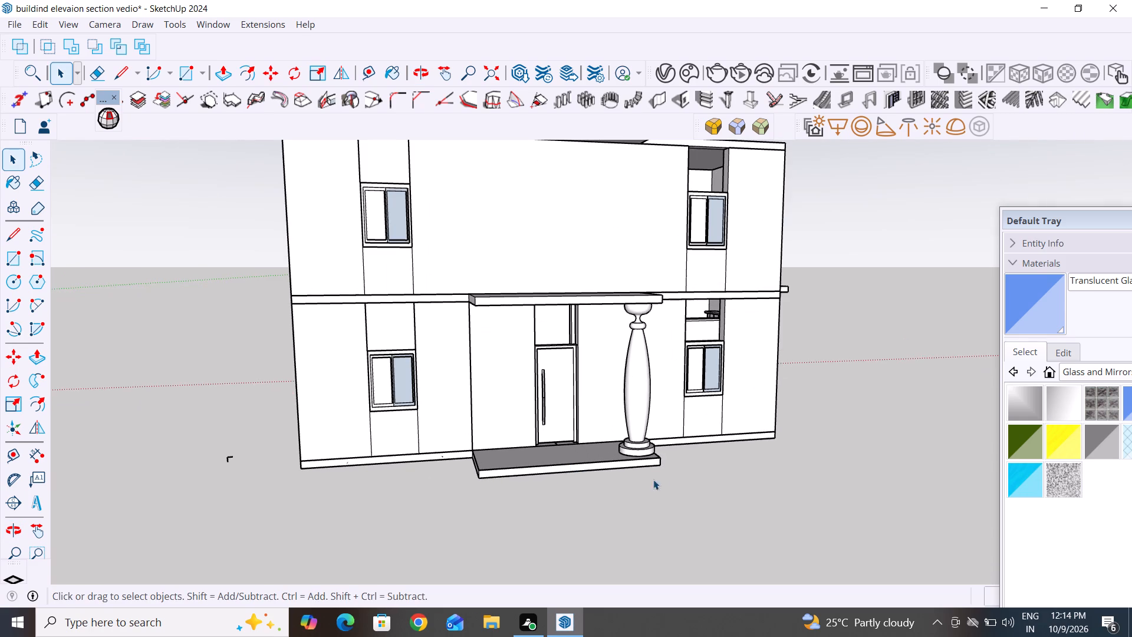
pyautogui.moveTo(654, 480); pyautogui.dragTo(705, 489, button='middle')
pyautogui.scroll(4, 656, 468)
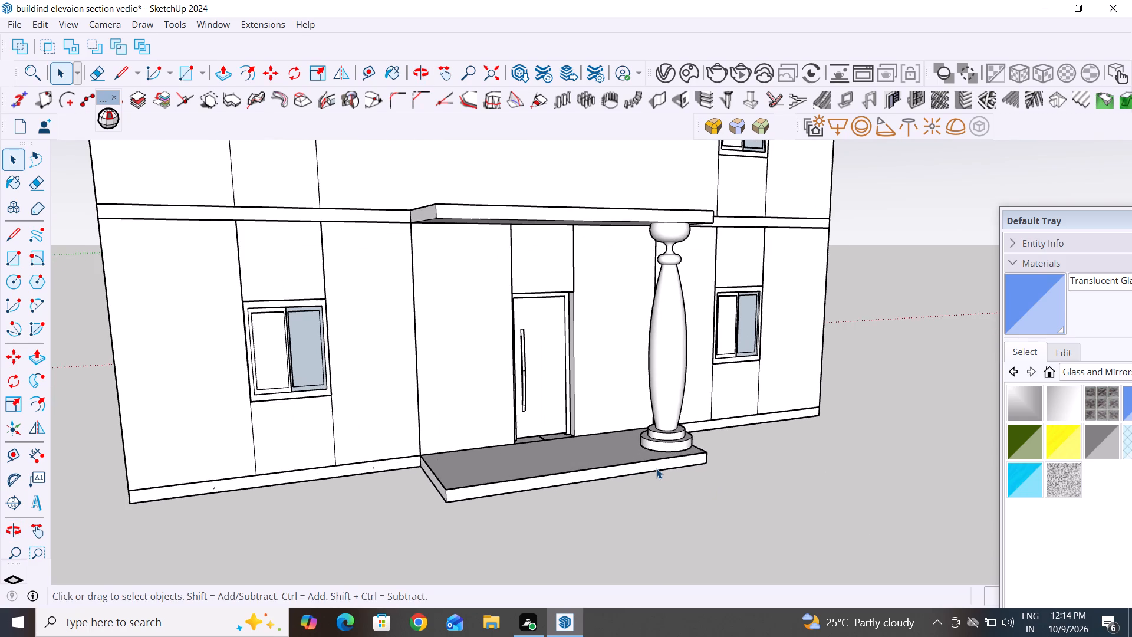
pyautogui.click(667, 448)
pyautogui.scroll(3, 667, 448)
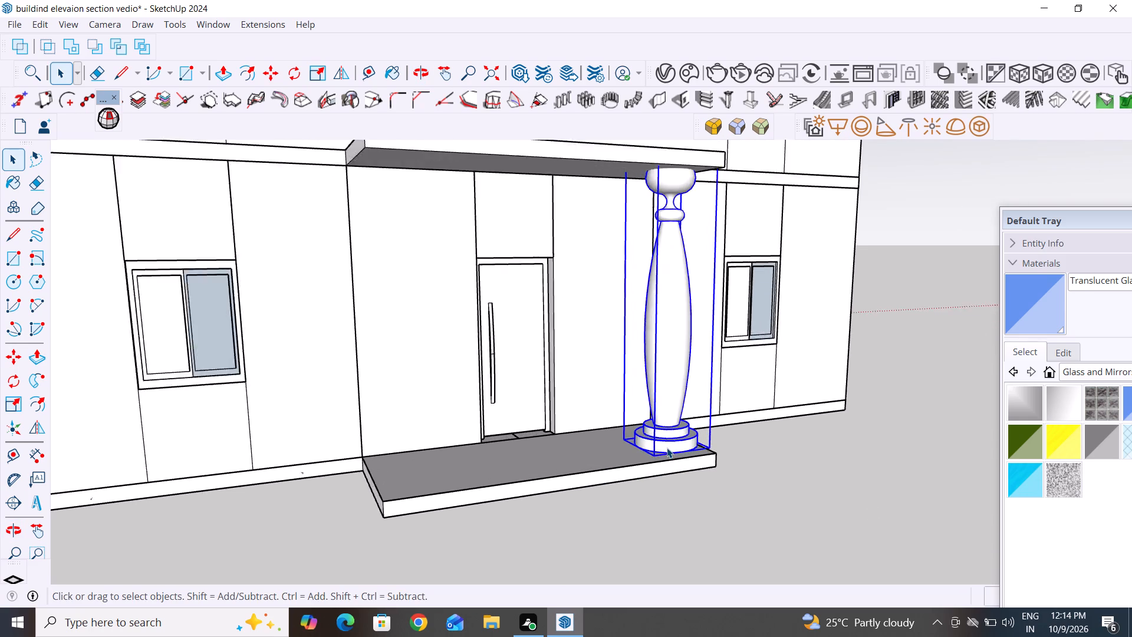
pyautogui.scroll(2, 667, 448)
pyautogui.moveTo(776, 465); pyautogui.dragTo(674, 469, button='middle')
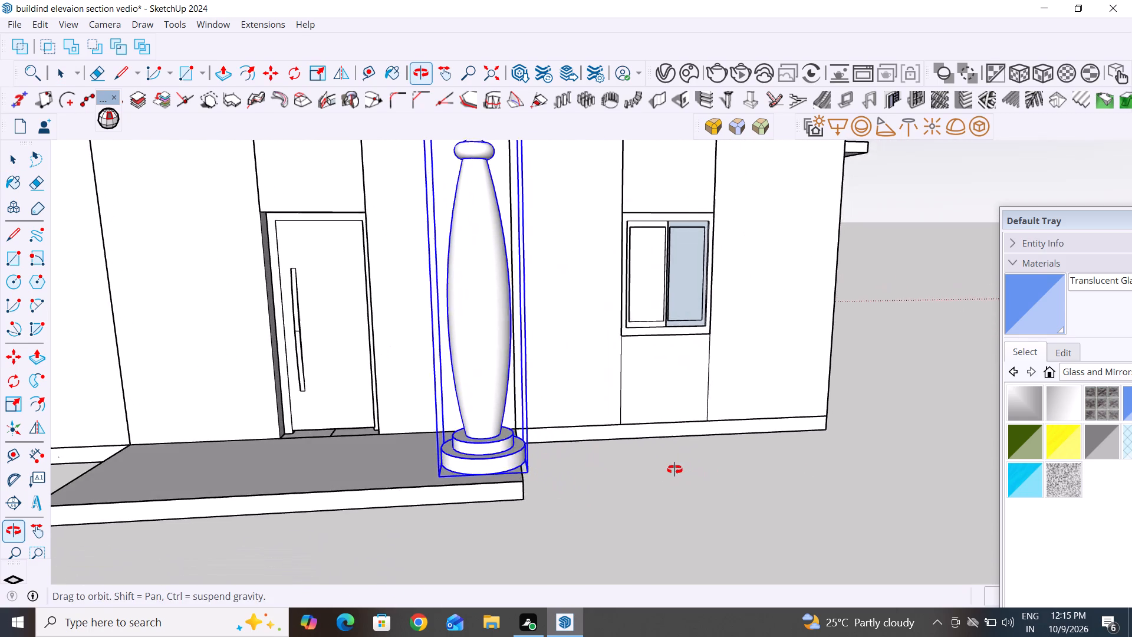
pyautogui.moveTo(674, 469); pyautogui.dragTo(668, 470, button='middle')
pyautogui.press('m')
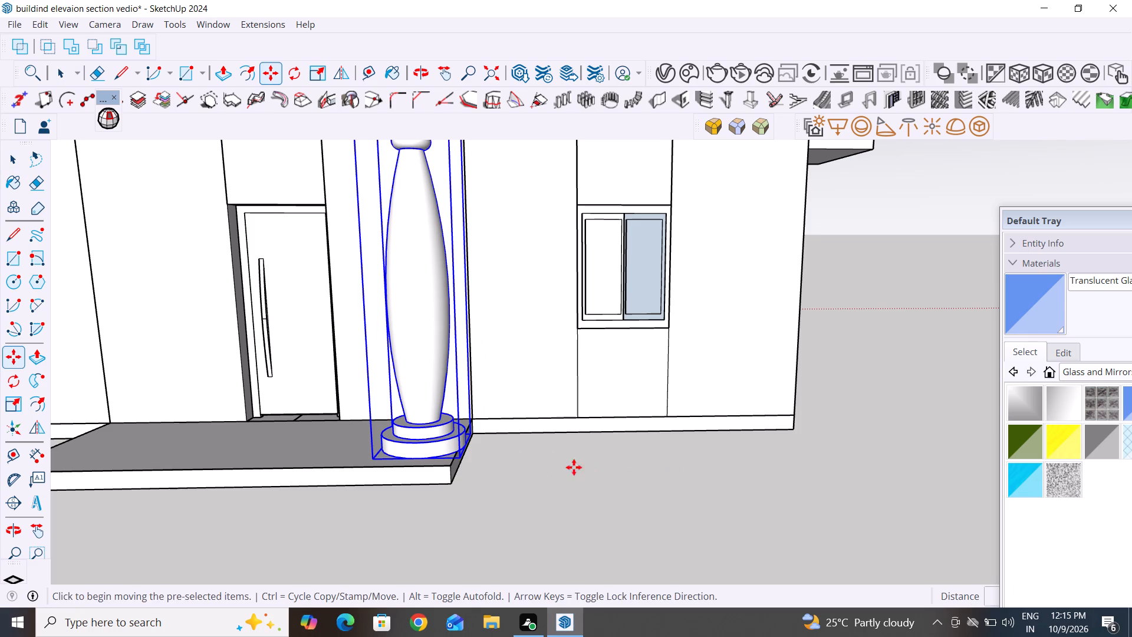
pyautogui.scroll(6, 473, 443)
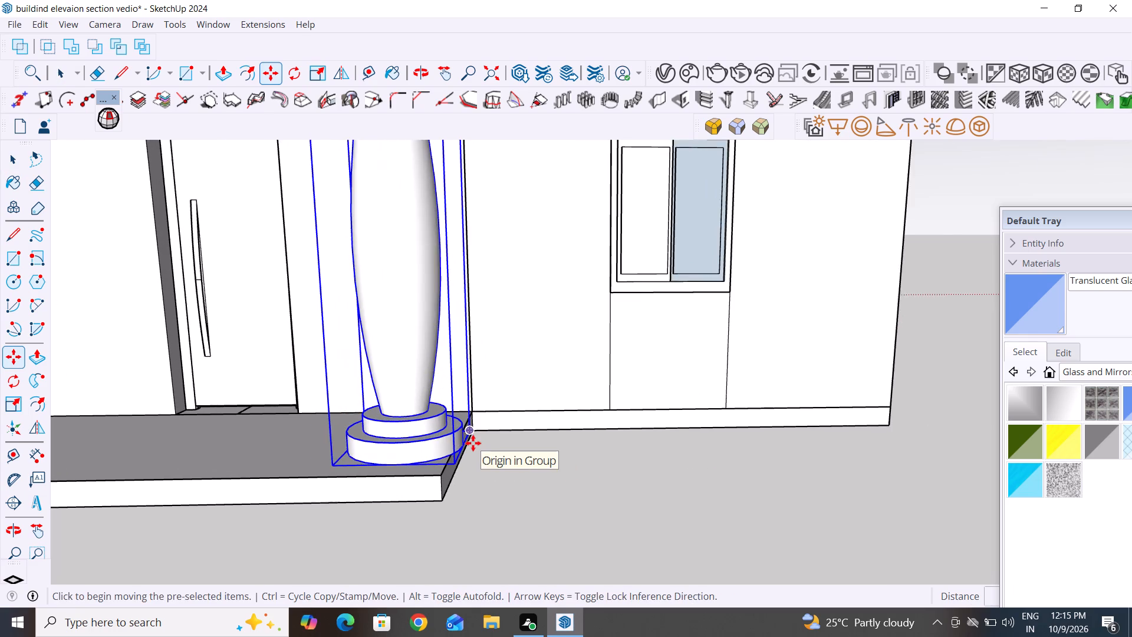
pyautogui.scroll(1, 473, 443)
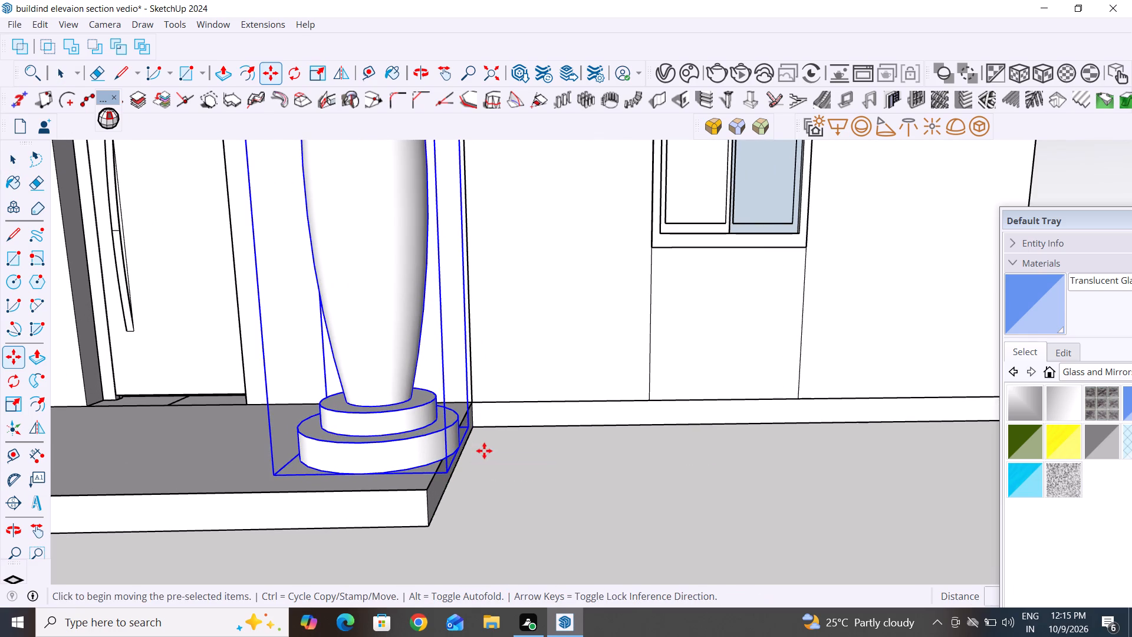
pyautogui.click(468, 445)
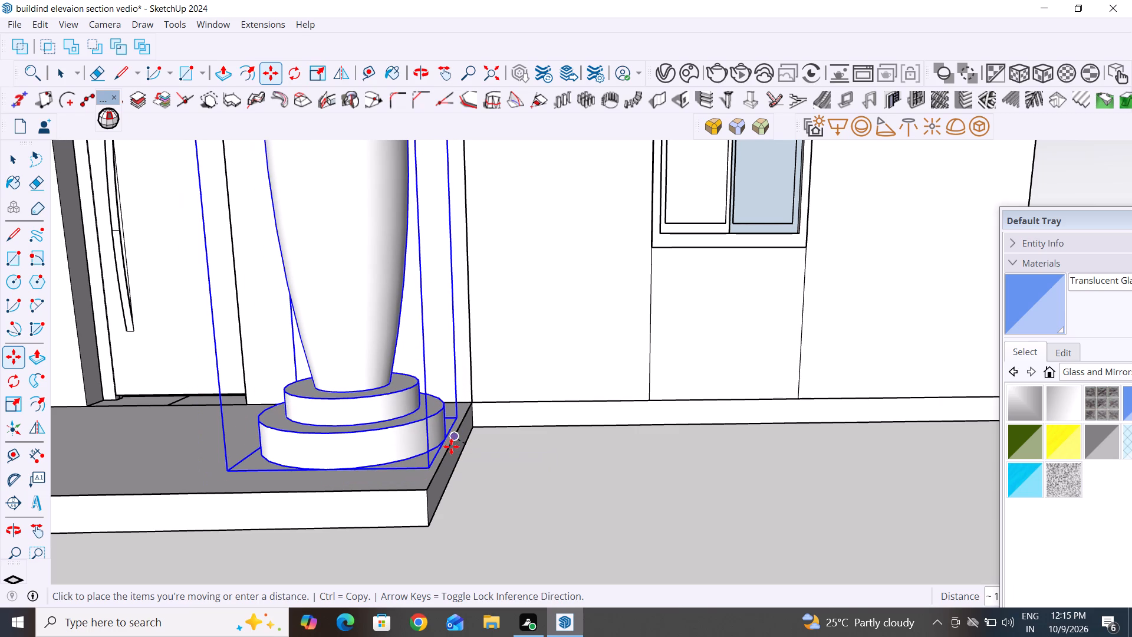
pyautogui.click(451, 446)
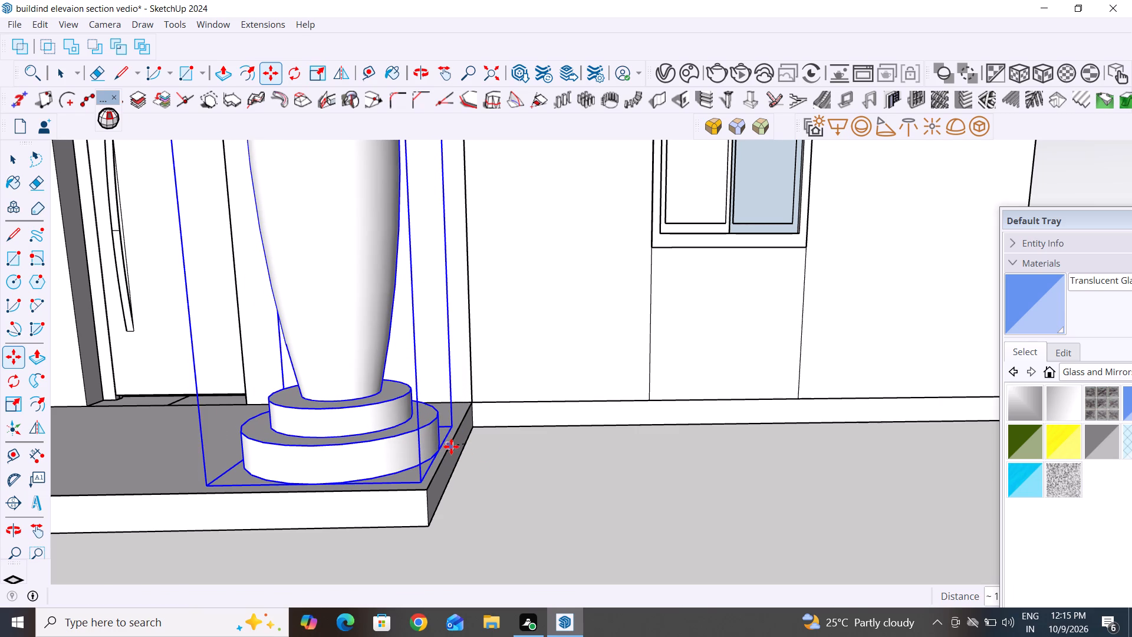
pyautogui.scroll(-3, 788, 490)
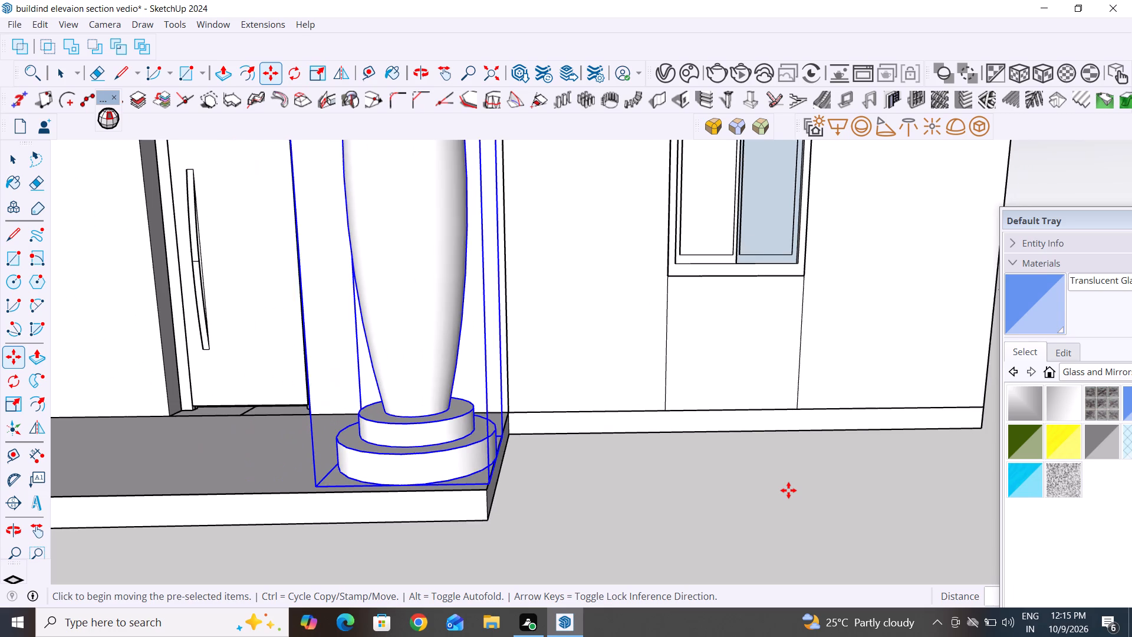
pyautogui.scroll(-4, 788, 490)
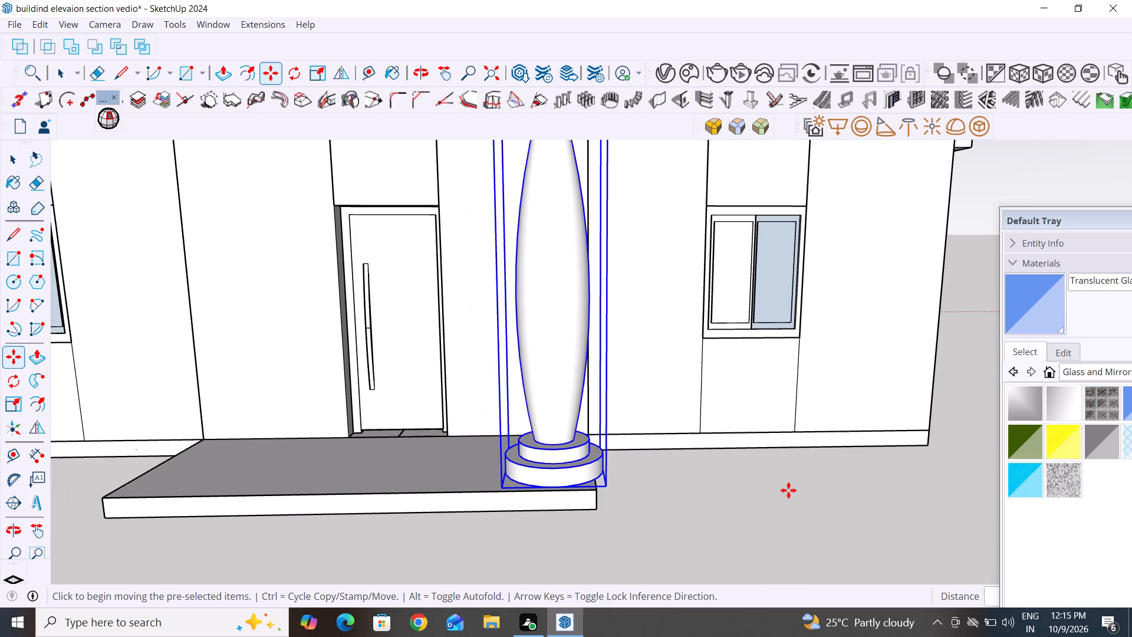
pyautogui.click(8, 168)
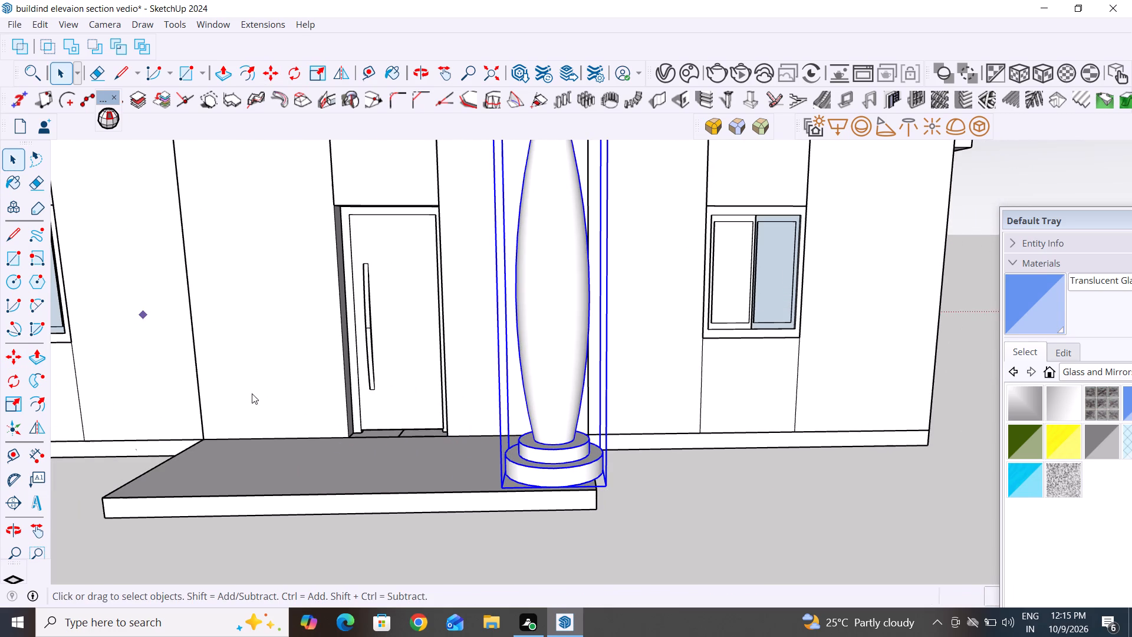
pyautogui.click(496, 542)
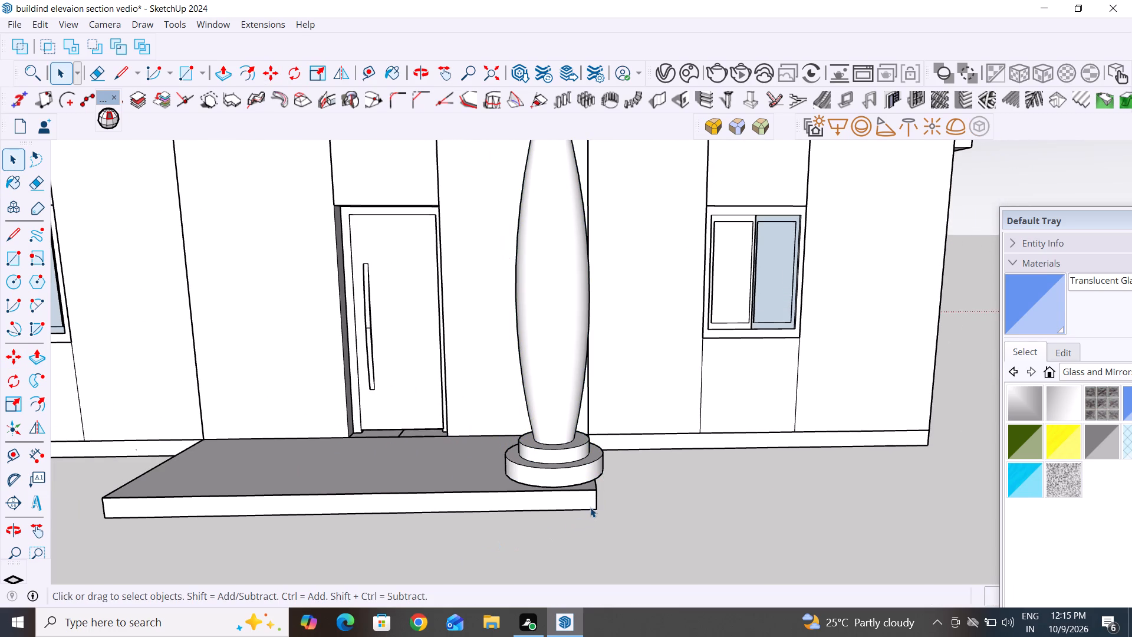
# Select the rear entrance column again and start moving it to seat its base within the slab's outer corner.
pyautogui.scroll(-1, 821, 536)
pyautogui.scroll(1, 558, 473)
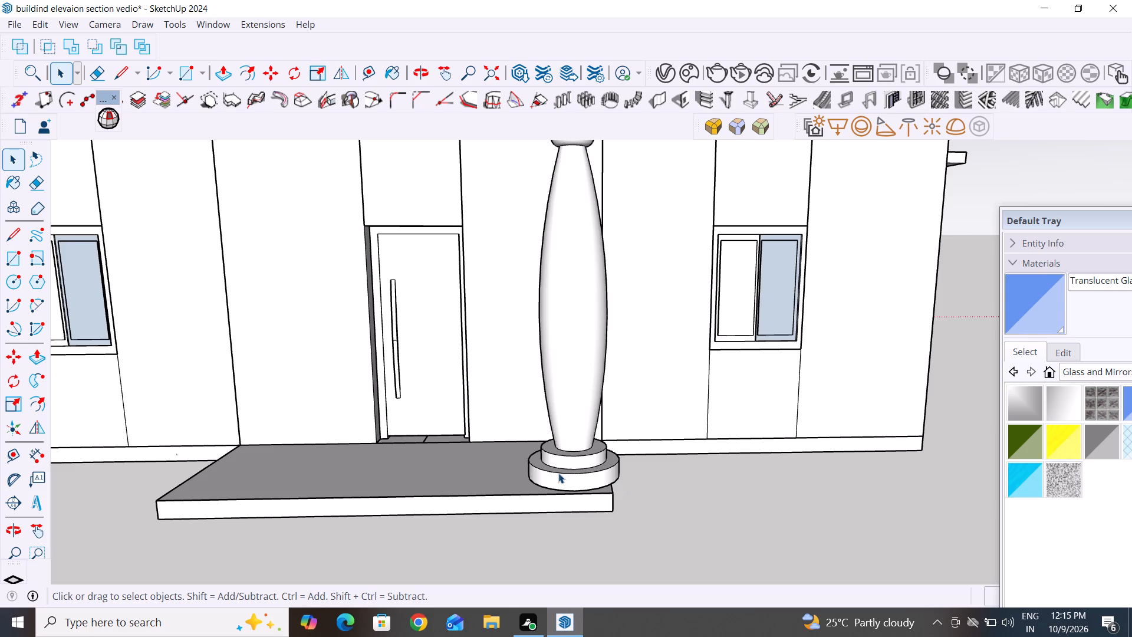
pyautogui.scroll(7, 558, 473)
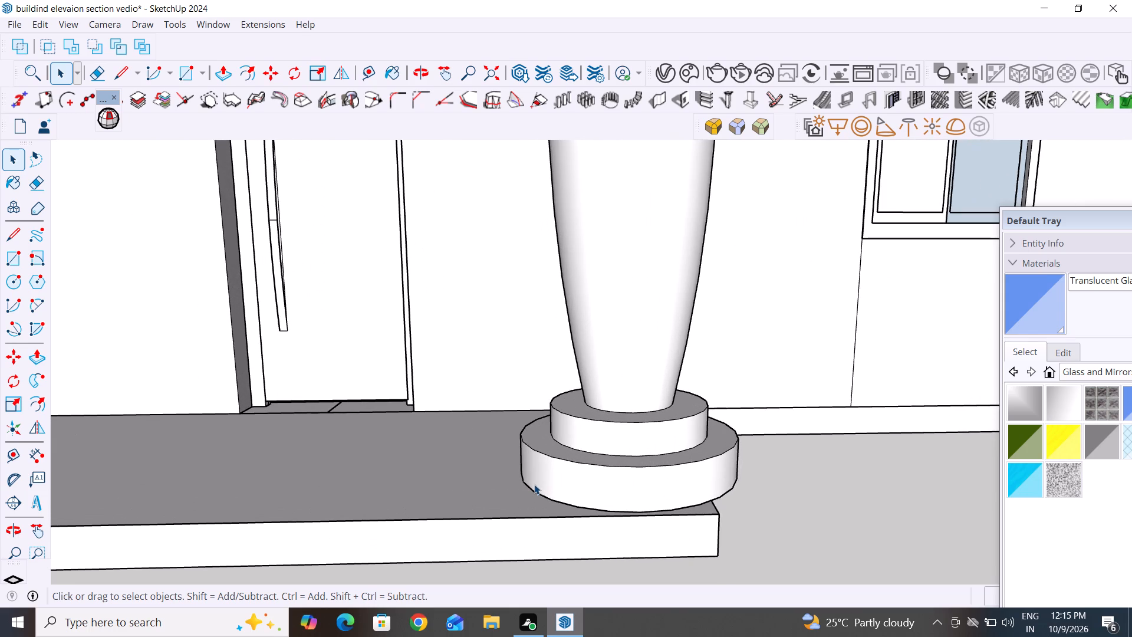
pyautogui.click(568, 490)
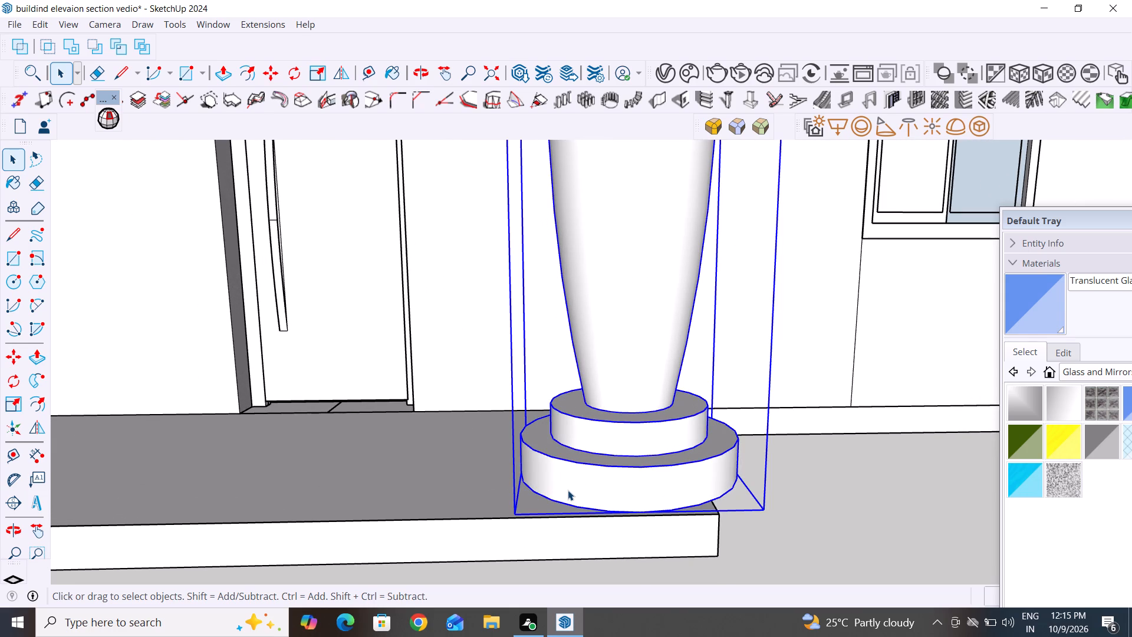
pyautogui.press('m')
pyautogui.moveTo(473, 490); pyautogui.dragTo(480, 494, button='middle')
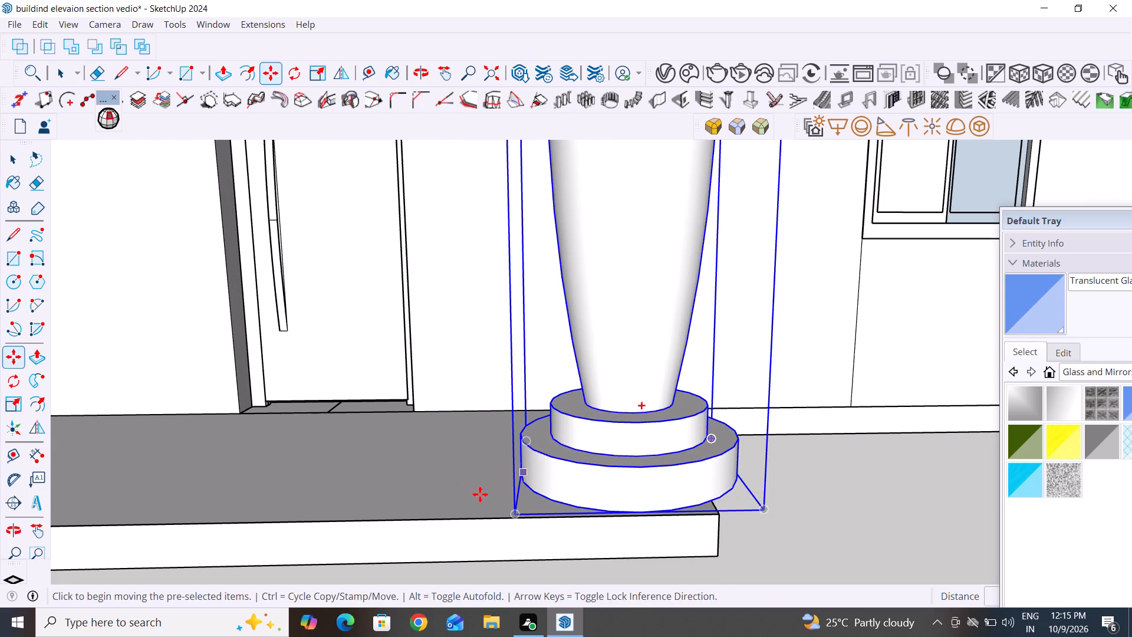
pyautogui.moveTo(480, 494); pyautogui.dragTo(531, 490, button='middle')
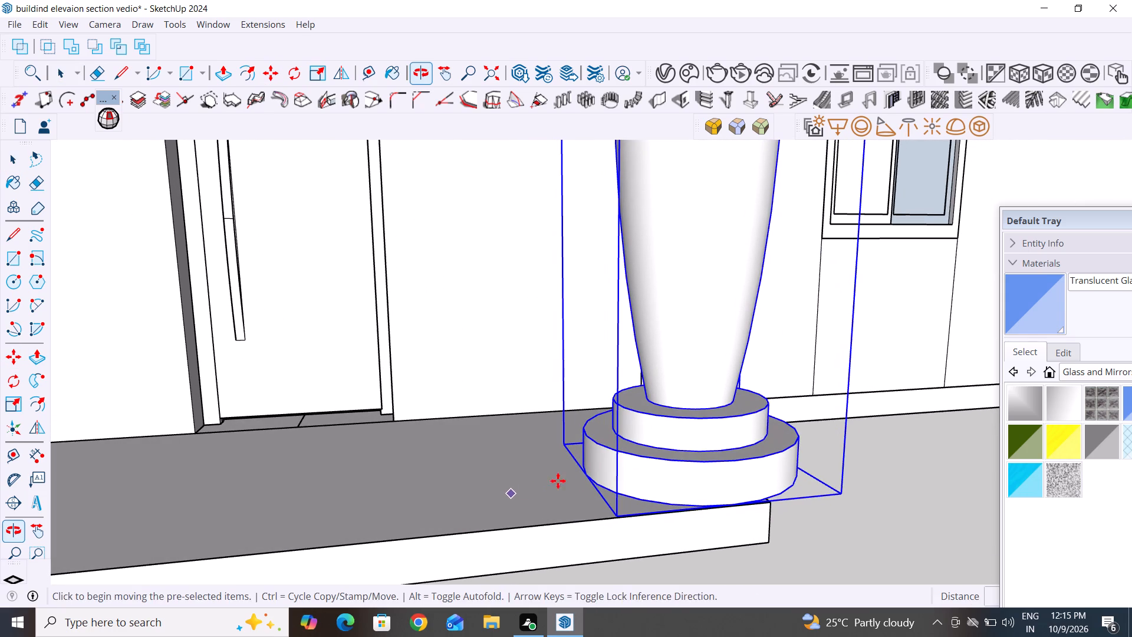
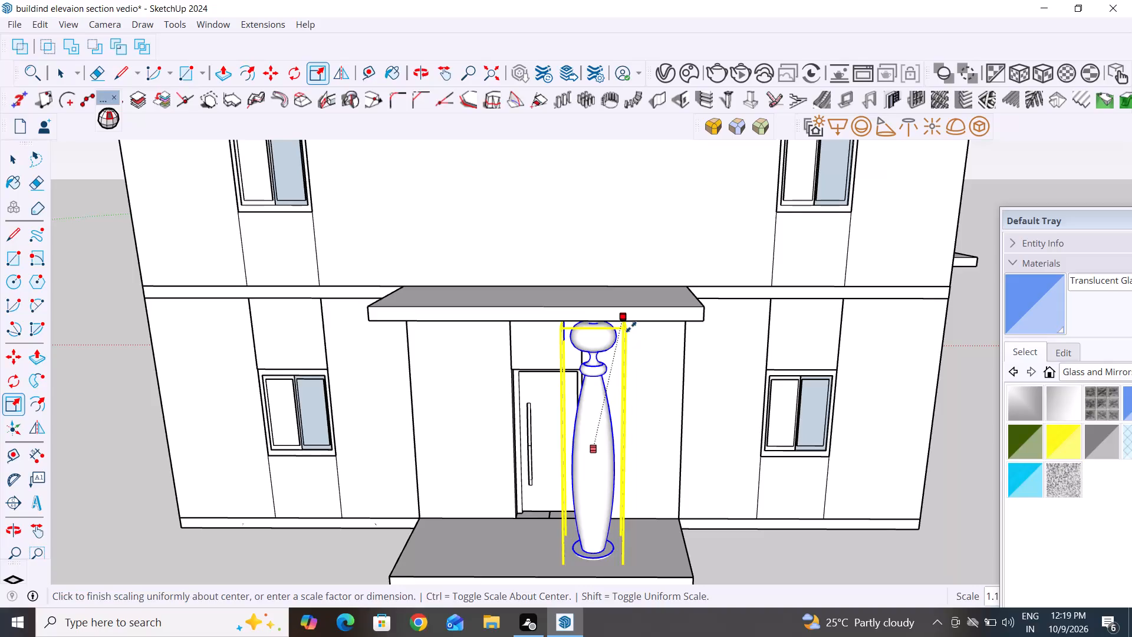
# Scale the rear entrance column uniformly about its center to fit its height between the base slab and the canopy.
pyautogui.scroll(7, 631, 327)
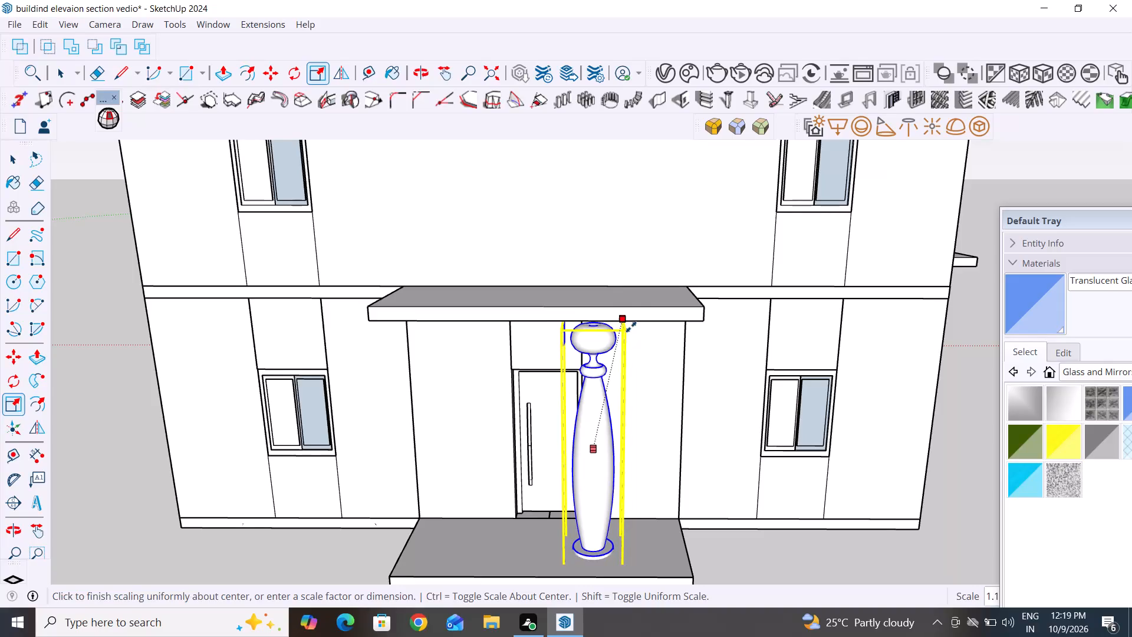
pyautogui.moveTo(631, 327); pyautogui.dragTo(643, 304, button='middle')
pyautogui.moveTo(643, 304); pyautogui.dragTo(646, 295, button='middle')
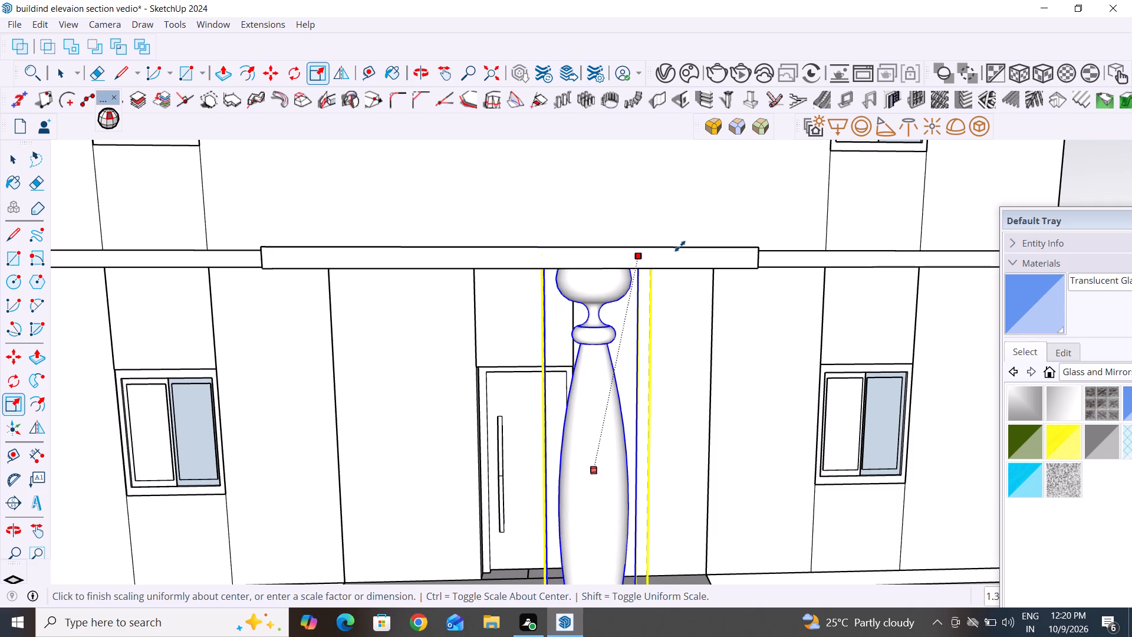
pyautogui.click(668, 278)
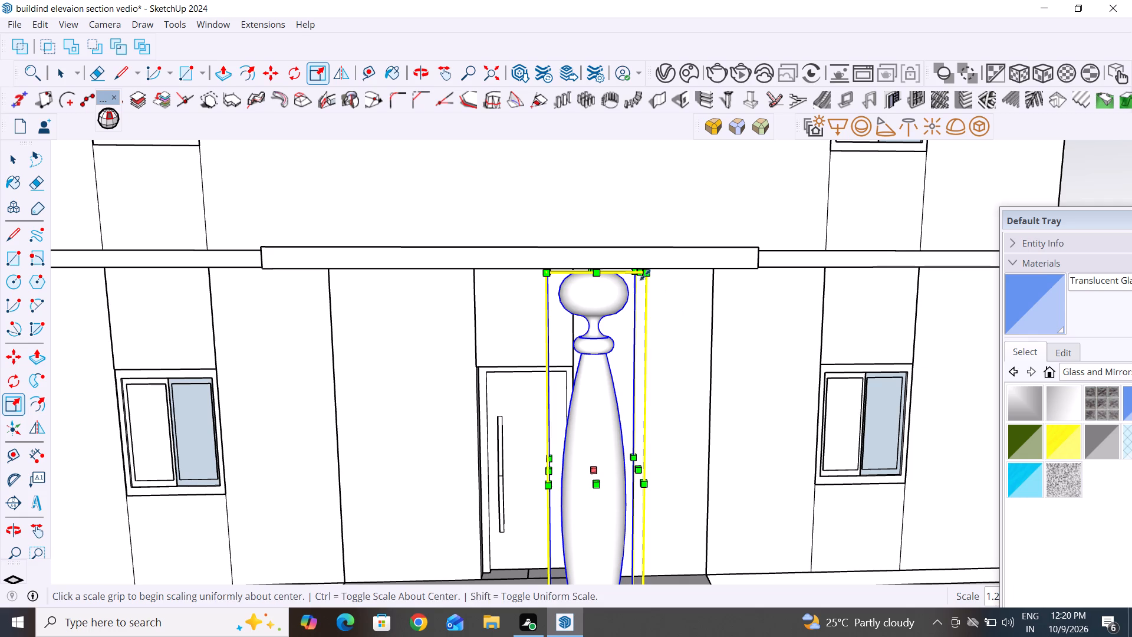
pyautogui.moveTo(650, 274); pyautogui.dragTo(653, 272)
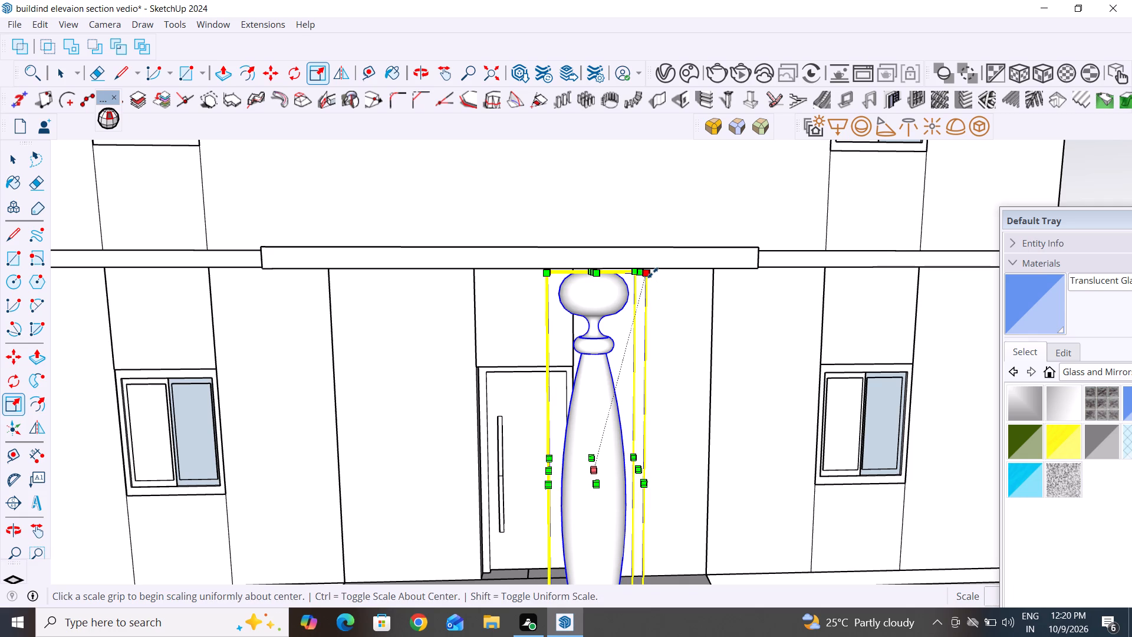
pyautogui.moveTo(653, 272); pyautogui.dragTo(655, 270)
pyautogui.scroll(-5, 723, 355)
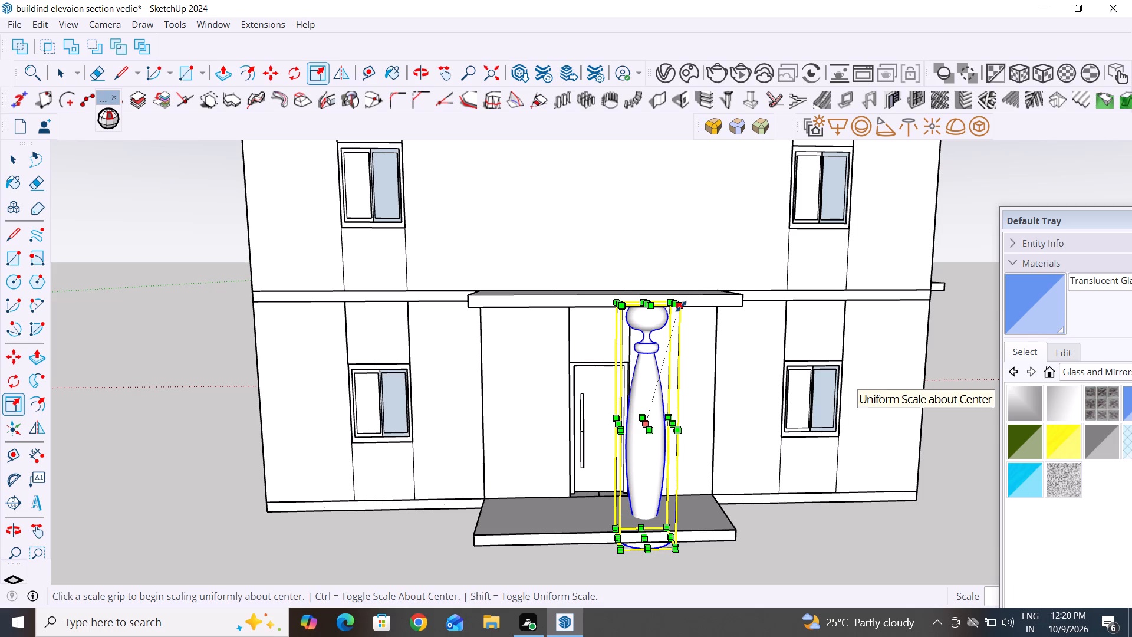
pyautogui.keyDown('ctrl'); pyautogui.moveTo(681, 306); pyautogui.dragTo(681, 320); pyautogui.keyUp('ctrl')
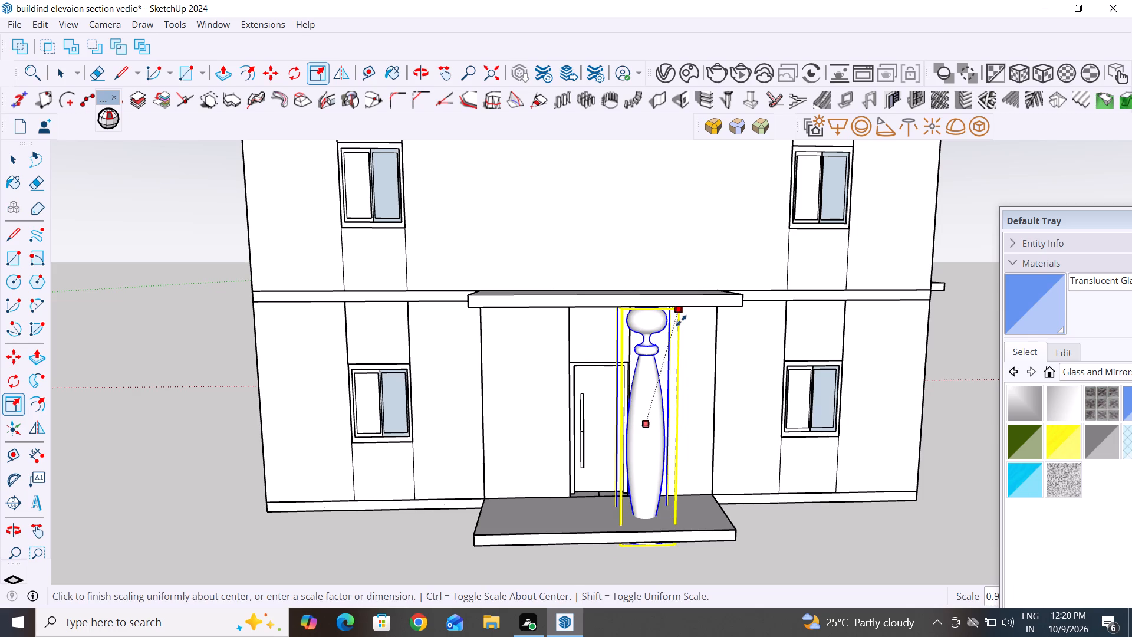
pyautogui.keyDown('ctrl'); pyautogui.moveTo(681, 320); pyautogui.dragTo(681, 326); pyautogui.keyUp('ctrl')
pyautogui.click(11, 166)
pyautogui.click(97, 283)
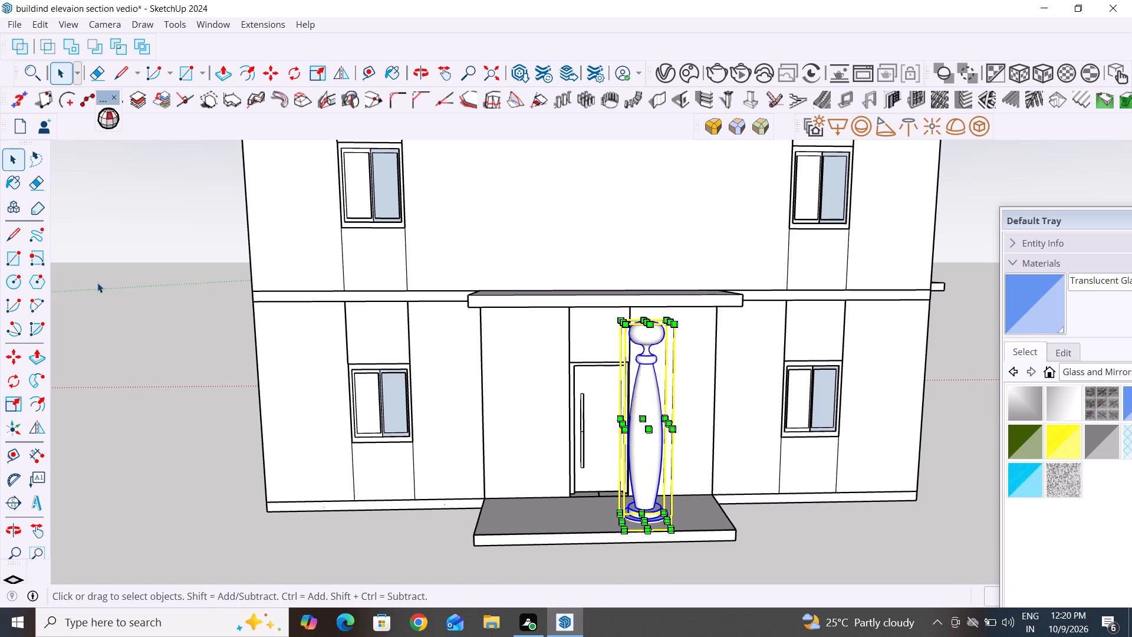
# Move the scaled column to the outer side of the rear entrance slab and seat its base on the slab surface.
pyautogui.click(843, 519)
pyautogui.click(642, 517)
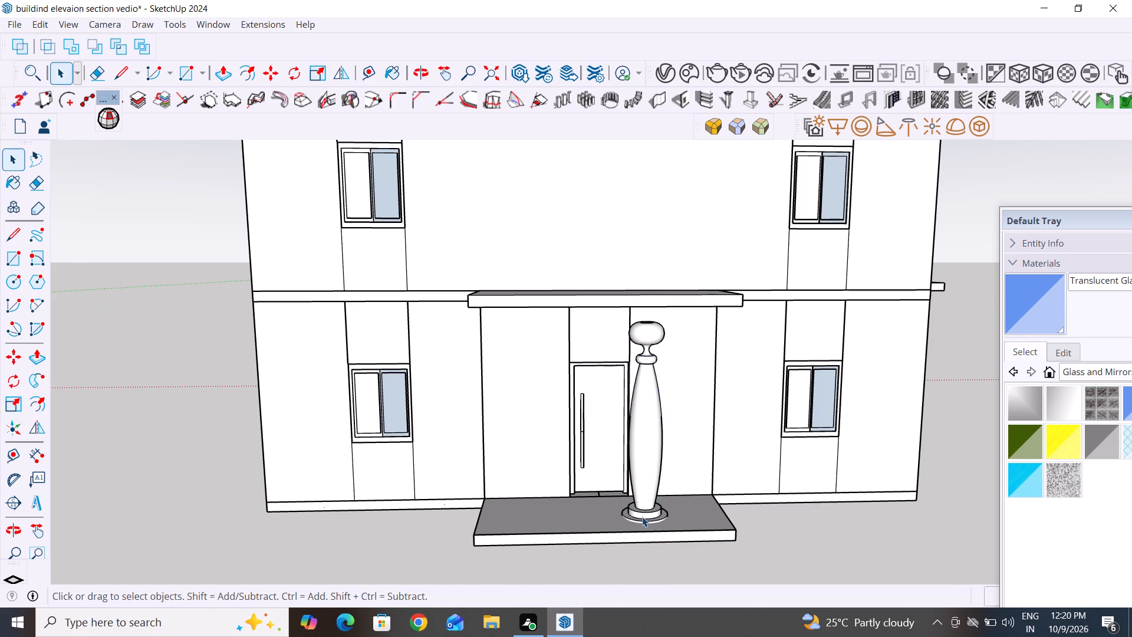
pyautogui.press('m')
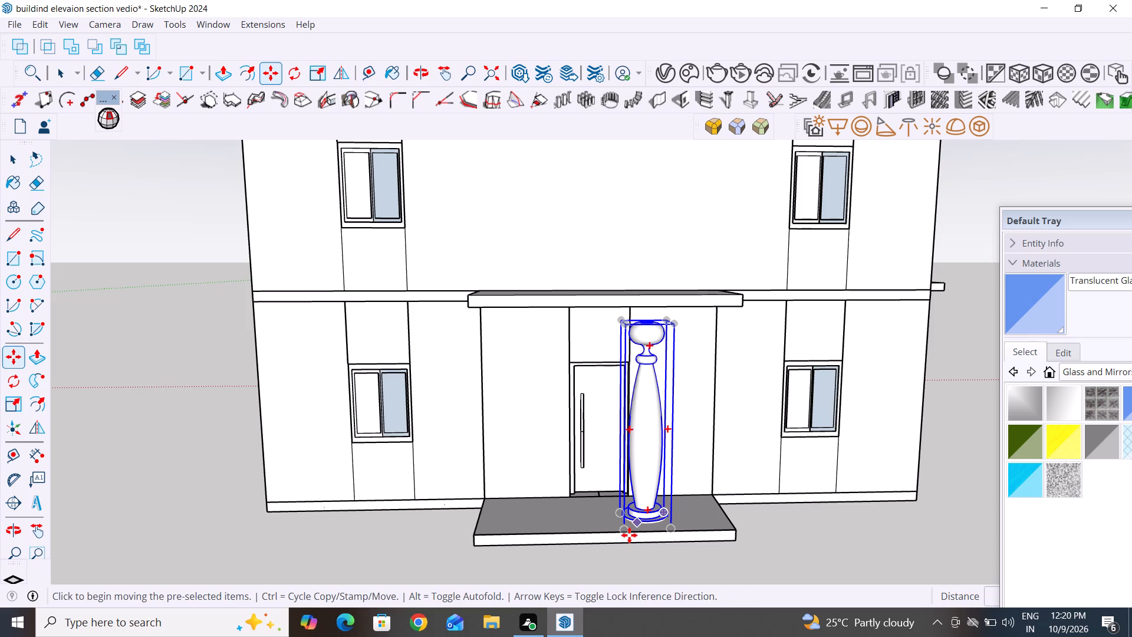
pyautogui.click(623, 534)
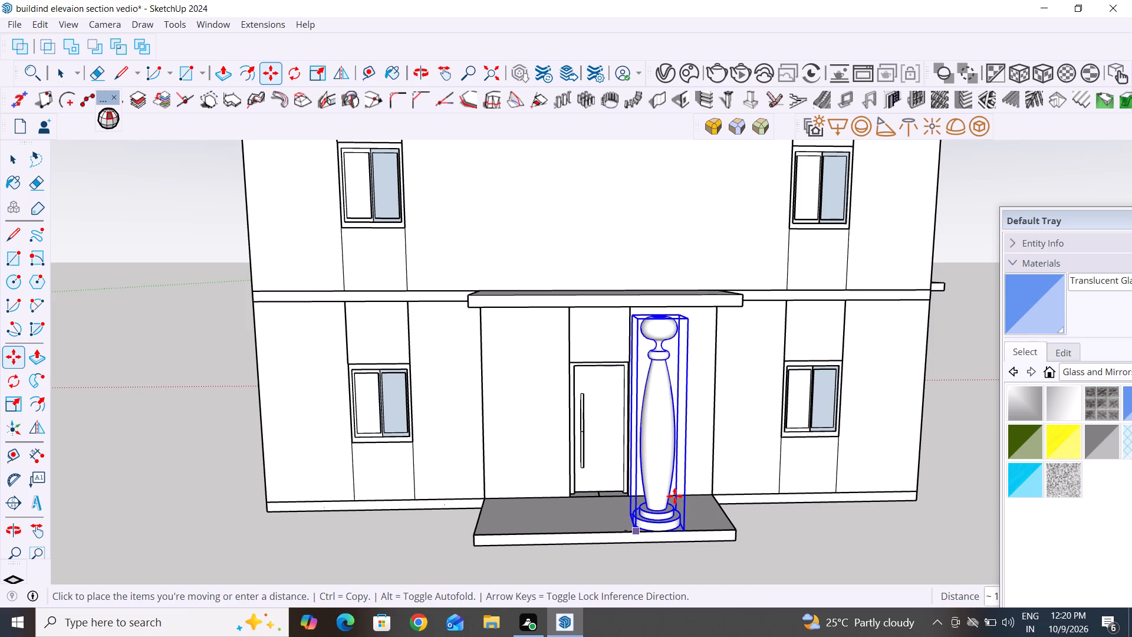
pyautogui.click(634, 528)
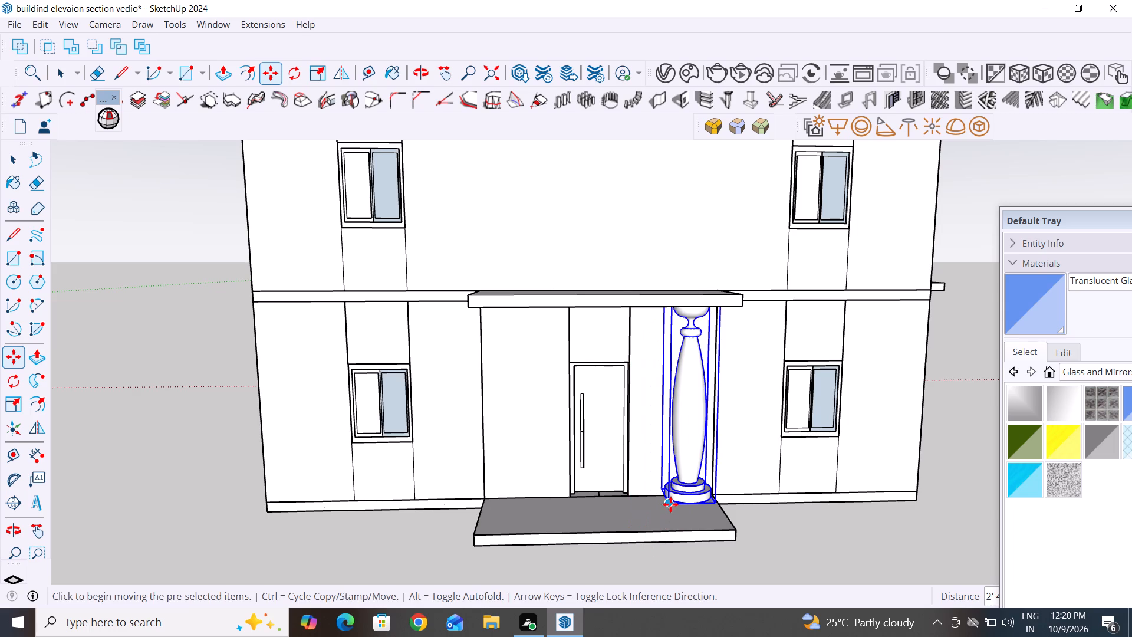
pyautogui.click(670, 504)
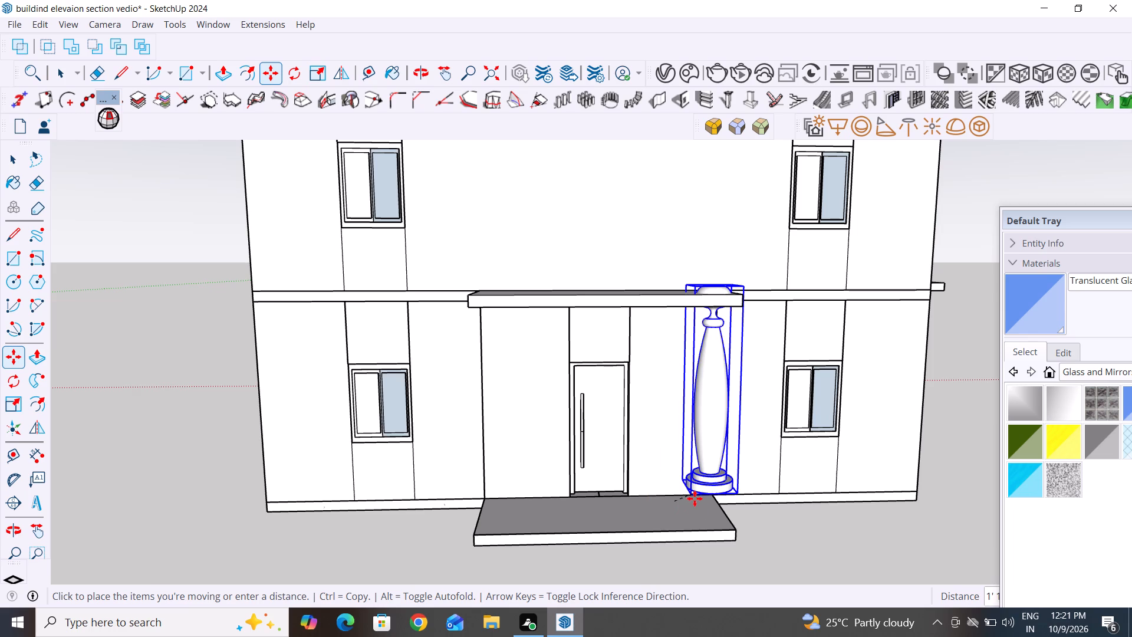
pyautogui.click(667, 517)
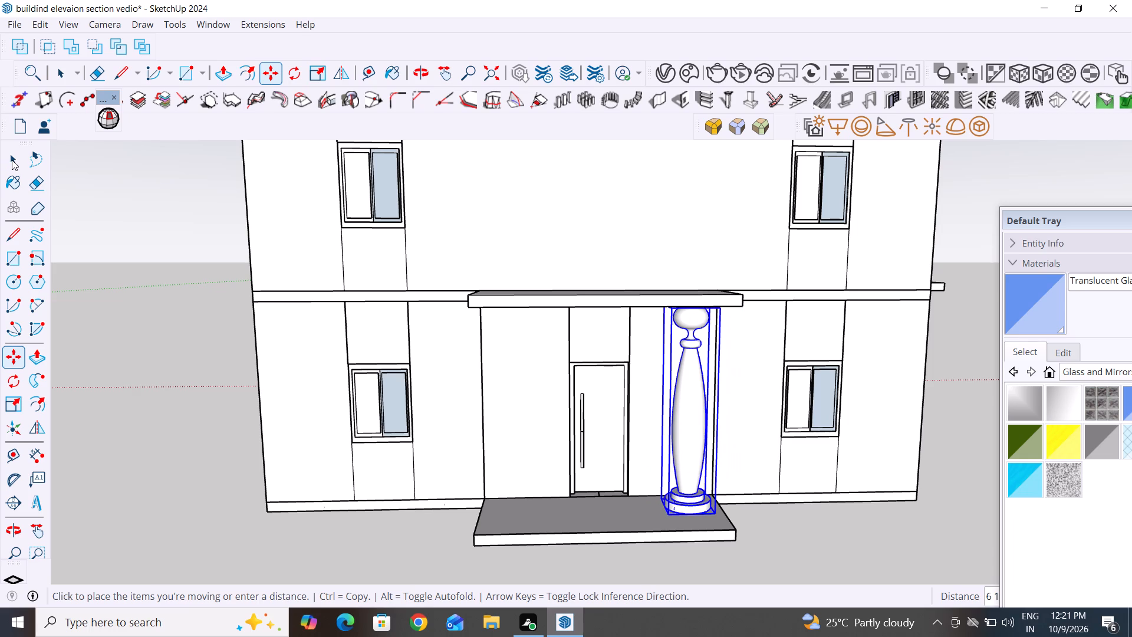
pyautogui.click(12, 160)
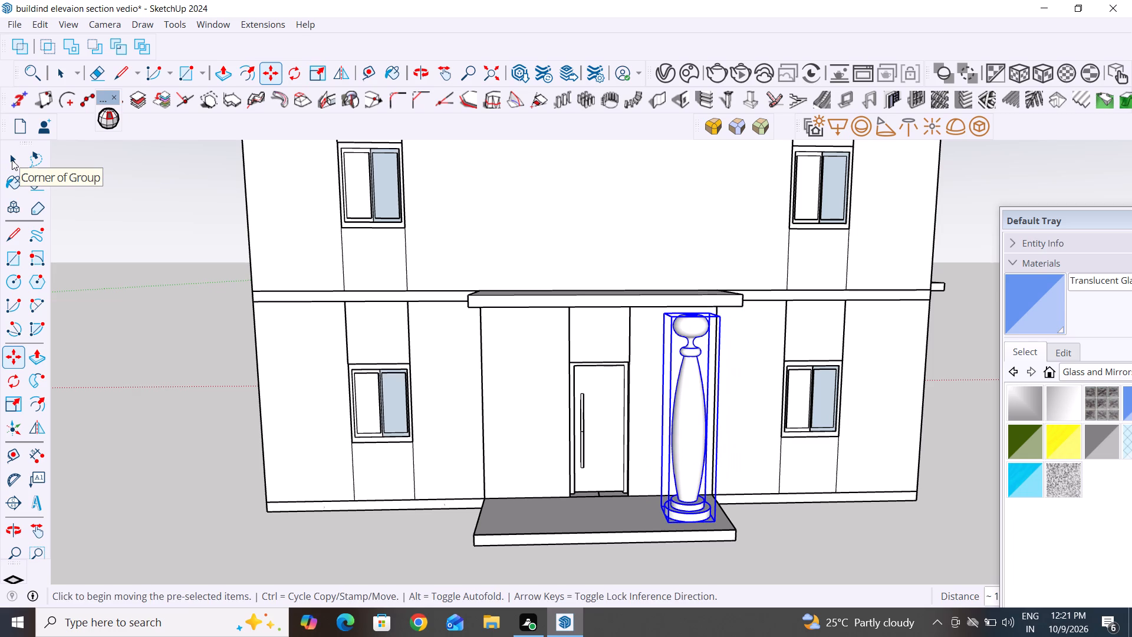
# Examine from below and above how the rear column sits between the entrance slab and the canopy.
pyautogui.moveTo(850, 518); pyautogui.dragTo(807, 474, button='middle')
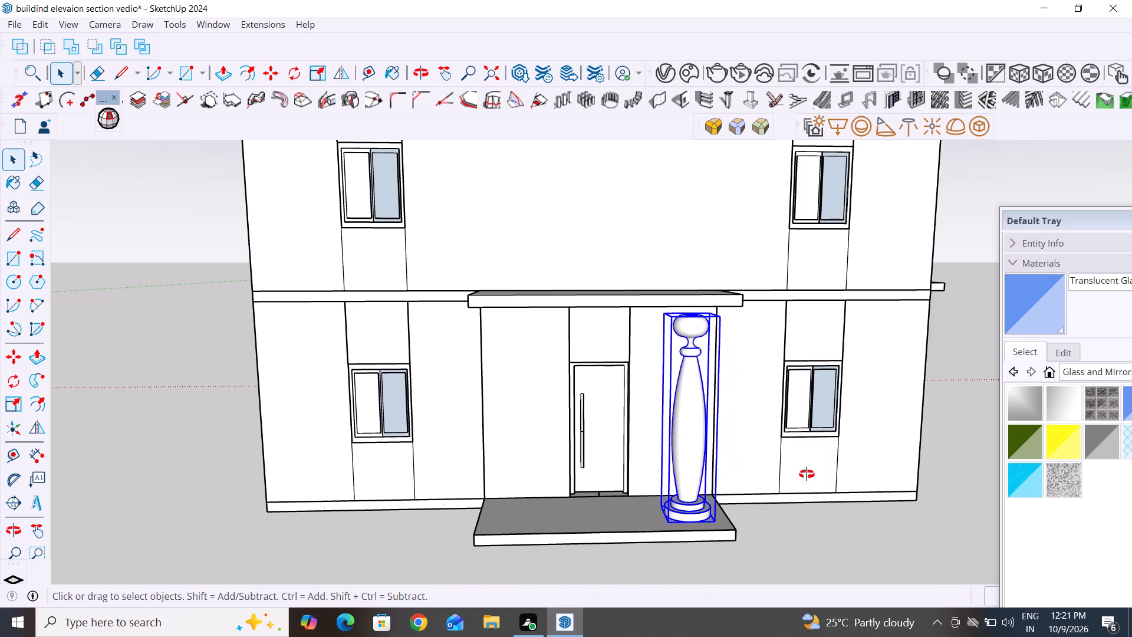
pyautogui.moveTo(807, 474); pyautogui.dragTo(794, 442, button='middle')
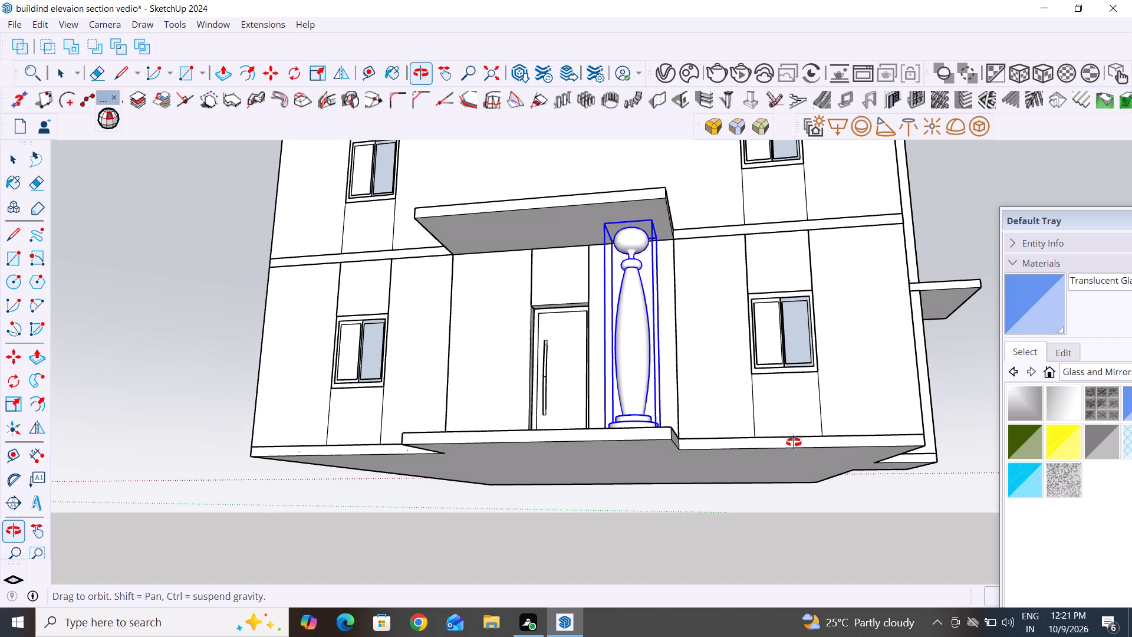
pyautogui.moveTo(794, 442); pyautogui.dragTo(799, 476, button='middle')
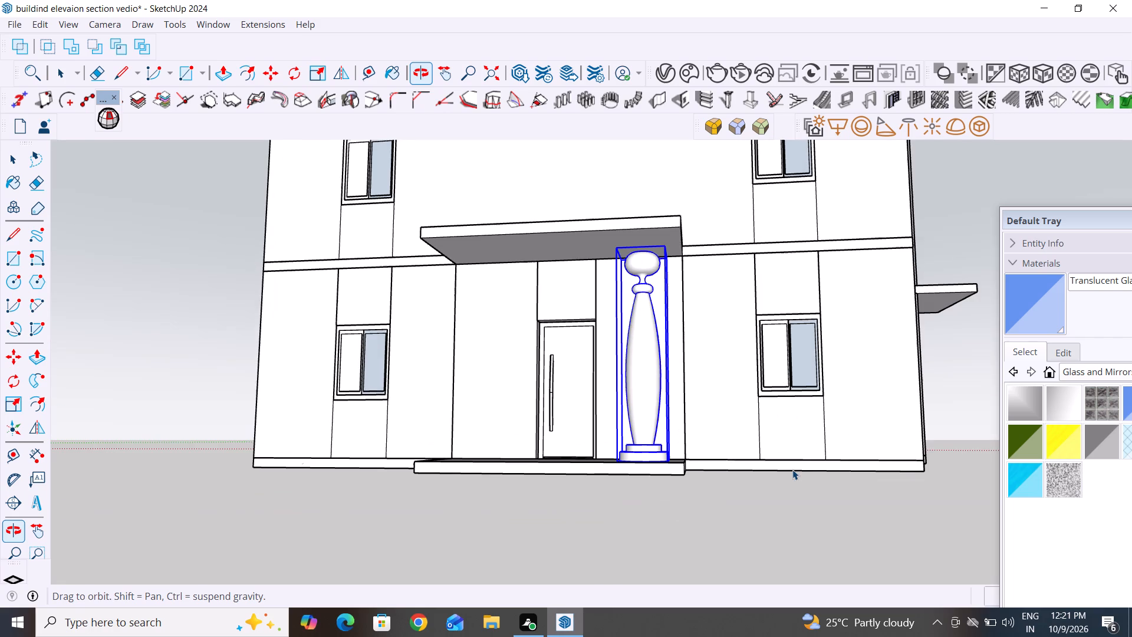
pyautogui.scroll(-5, 792, 469)
pyautogui.click(780, 520)
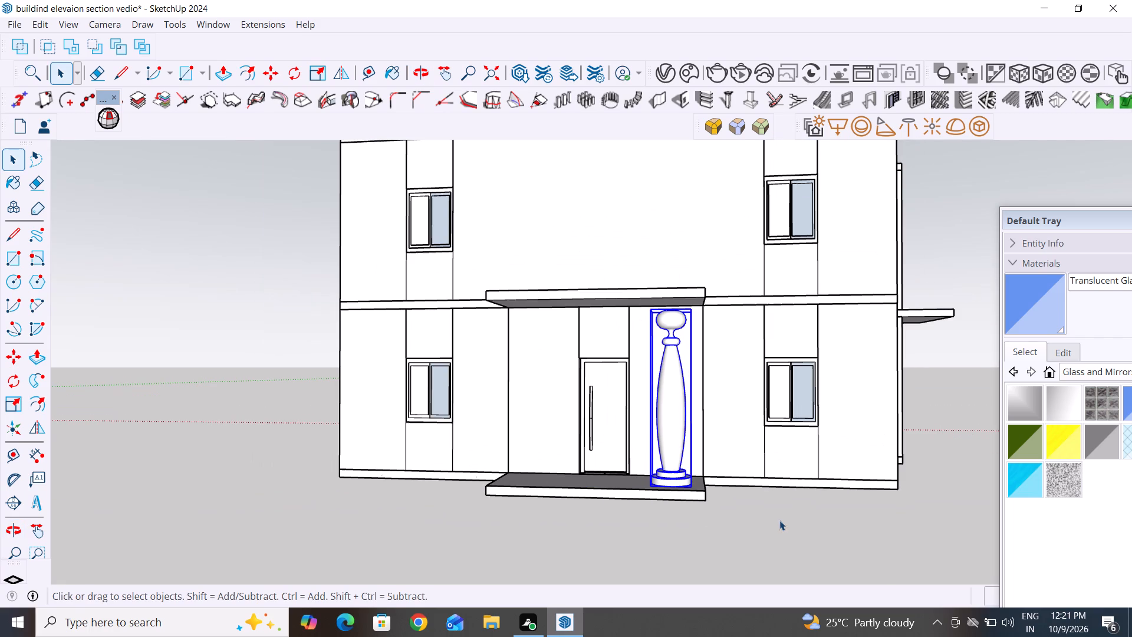
pyautogui.moveTo(781, 510); pyautogui.dragTo(783, 548, button='middle')
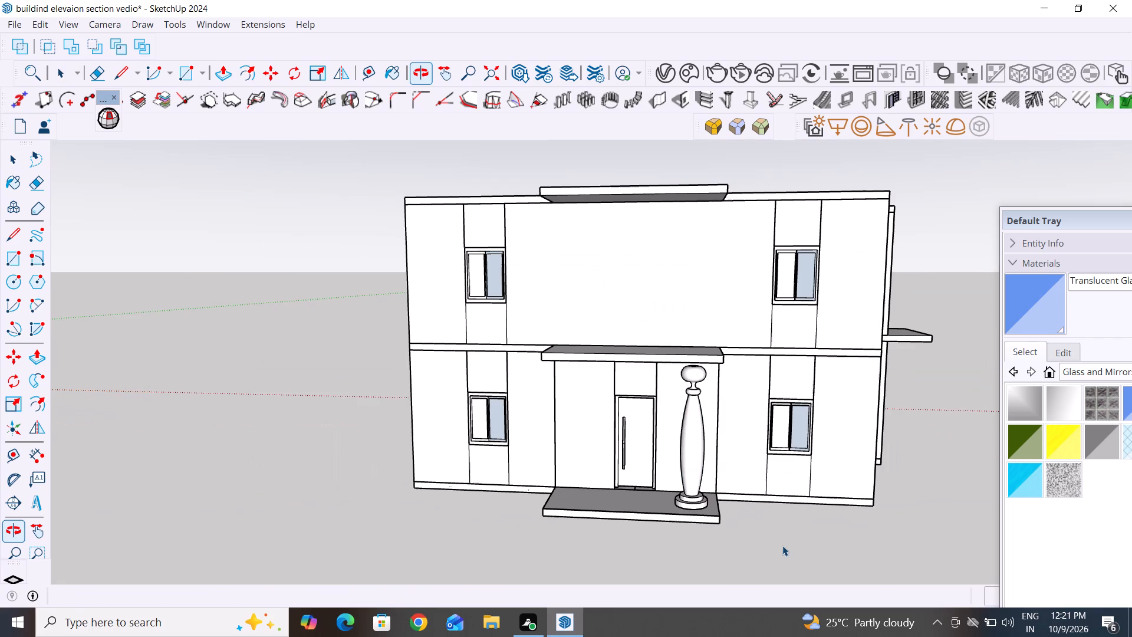
pyautogui.moveTo(787, 532); pyautogui.dragTo(787, 501, button='middle')
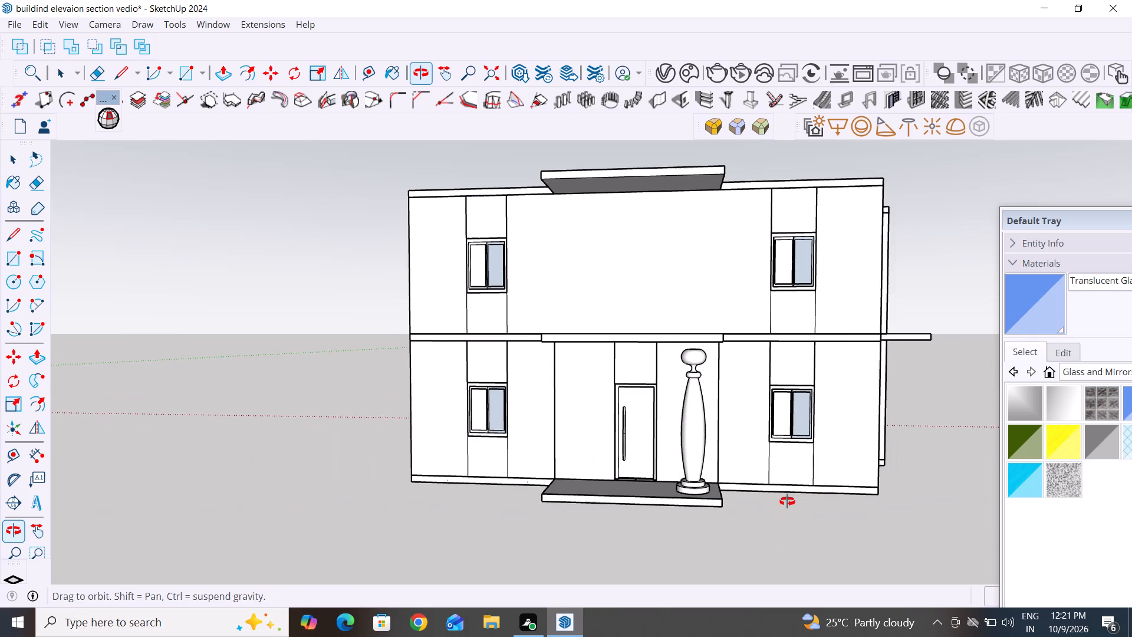
pyautogui.moveTo(787, 501); pyautogui.dragTo(788, 495, button='middle')
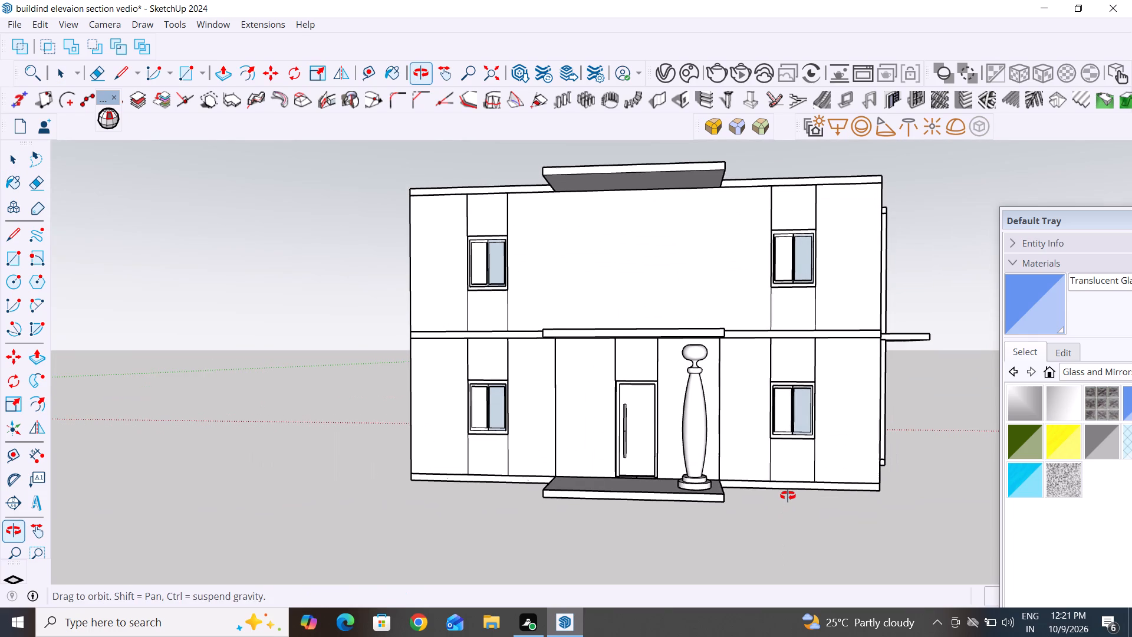
# Scale the rear entrance column slightly larger about its center to close the gap beneath the canopy.
pyautogui.click(702, 436)
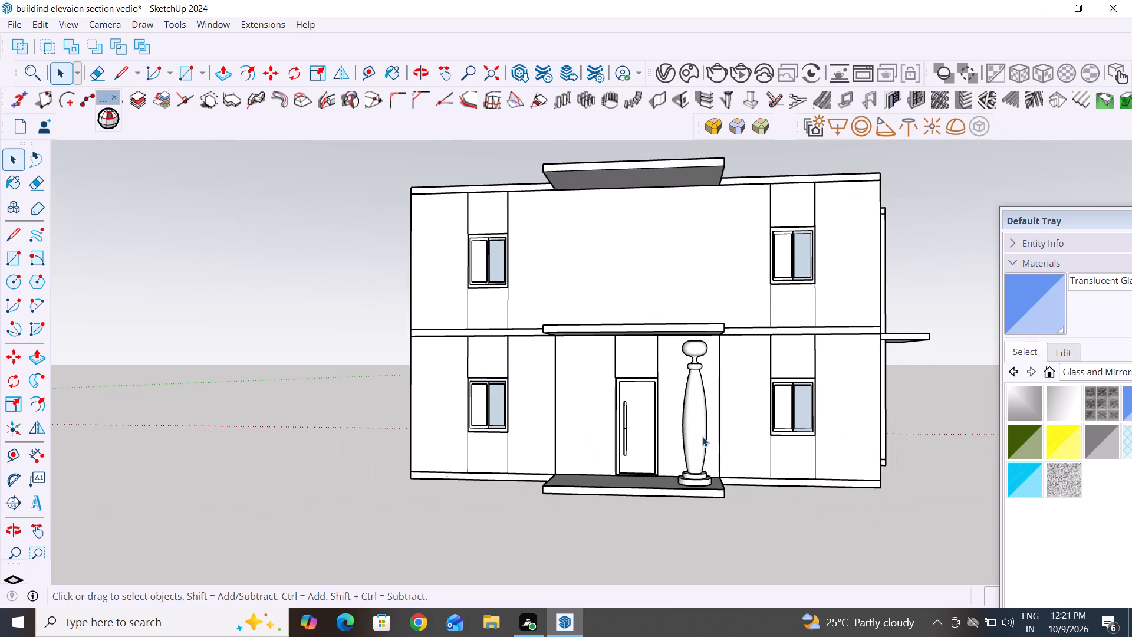
pyautogui.click(700, 485)
pyautogui.press('s')
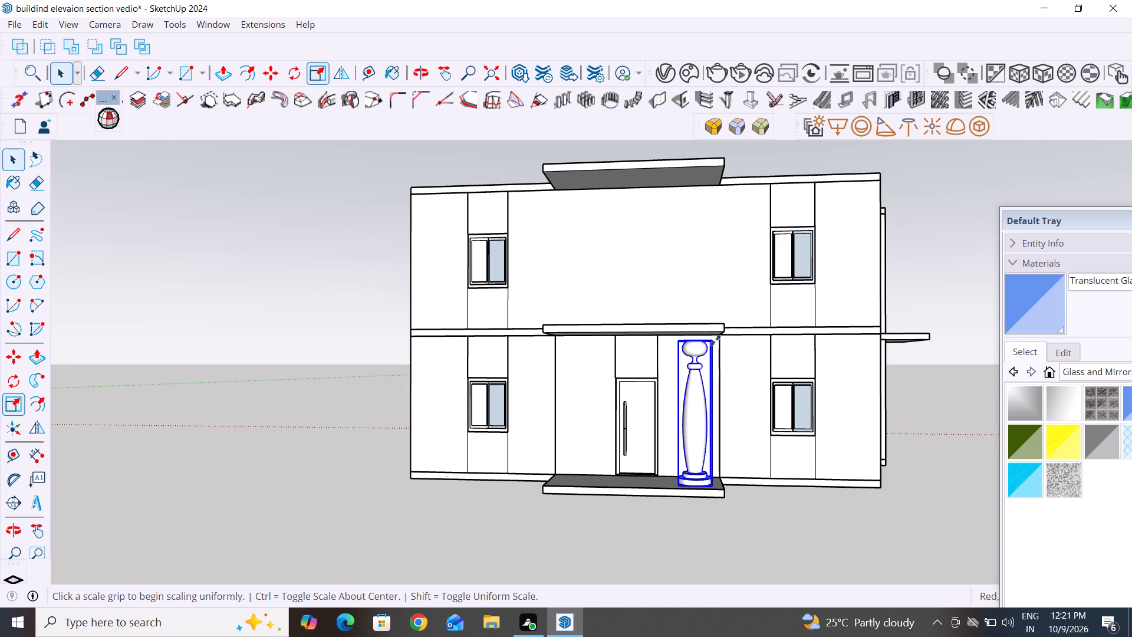
pyautogui.keyDown('ctrl'); pyautogui.moveTo(715, 340); pyautogui.dragTo(723, 330); pyautogui.keyUp('ctrl')
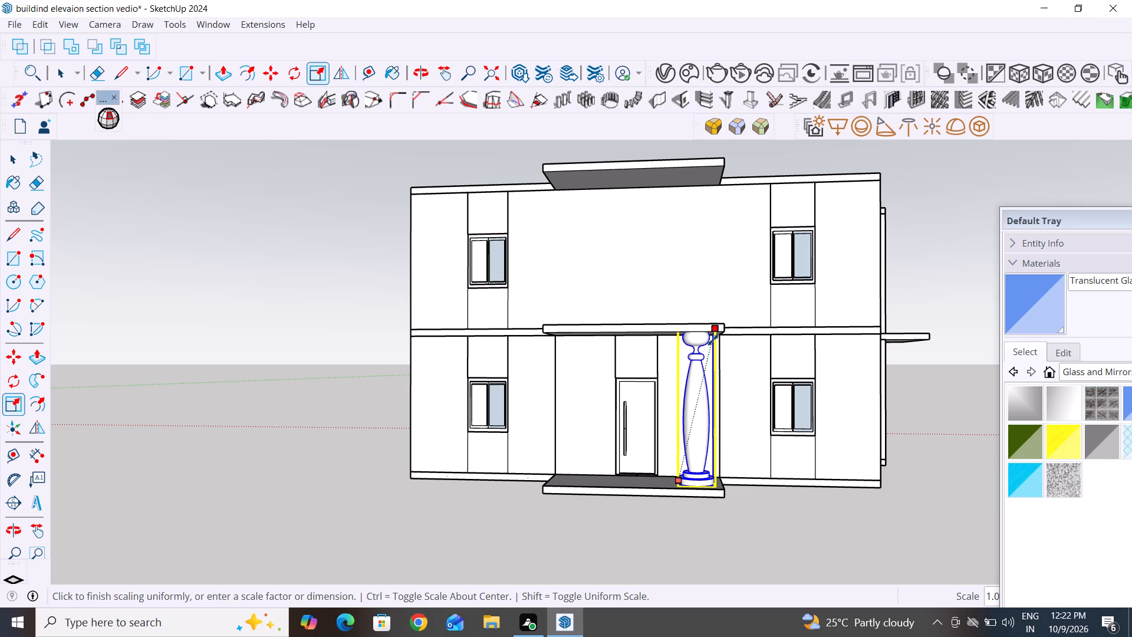
pyautogui.moveTo(718, 335); pyautogui.dragTo(726, 324)
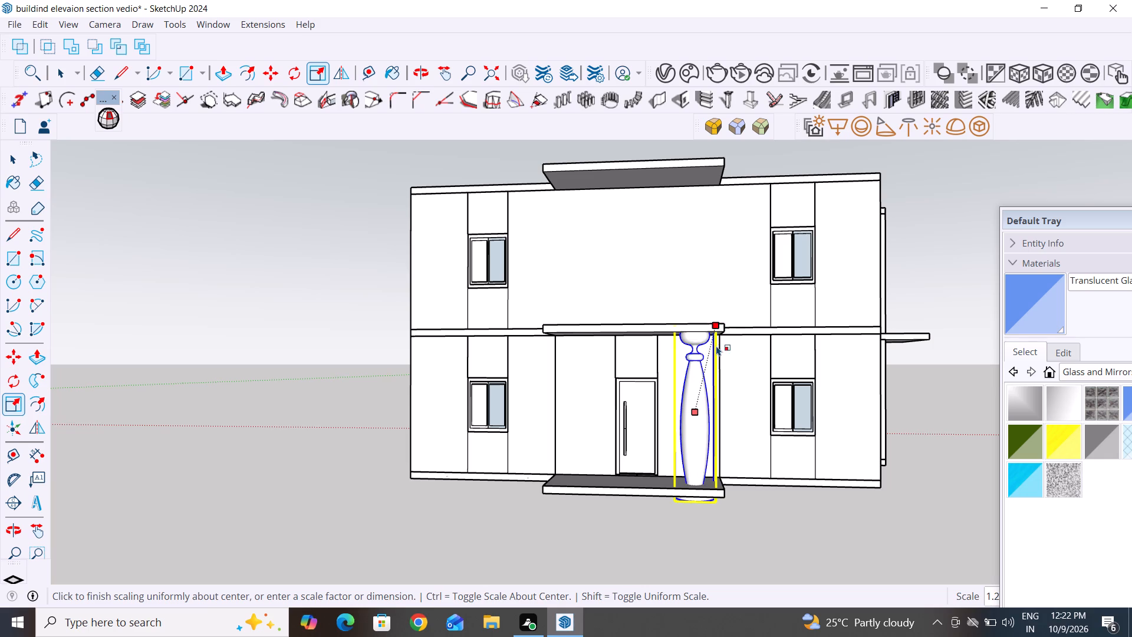
pyautogui.moveTo(718, 322); pyautogui.dragTo(719, 322)
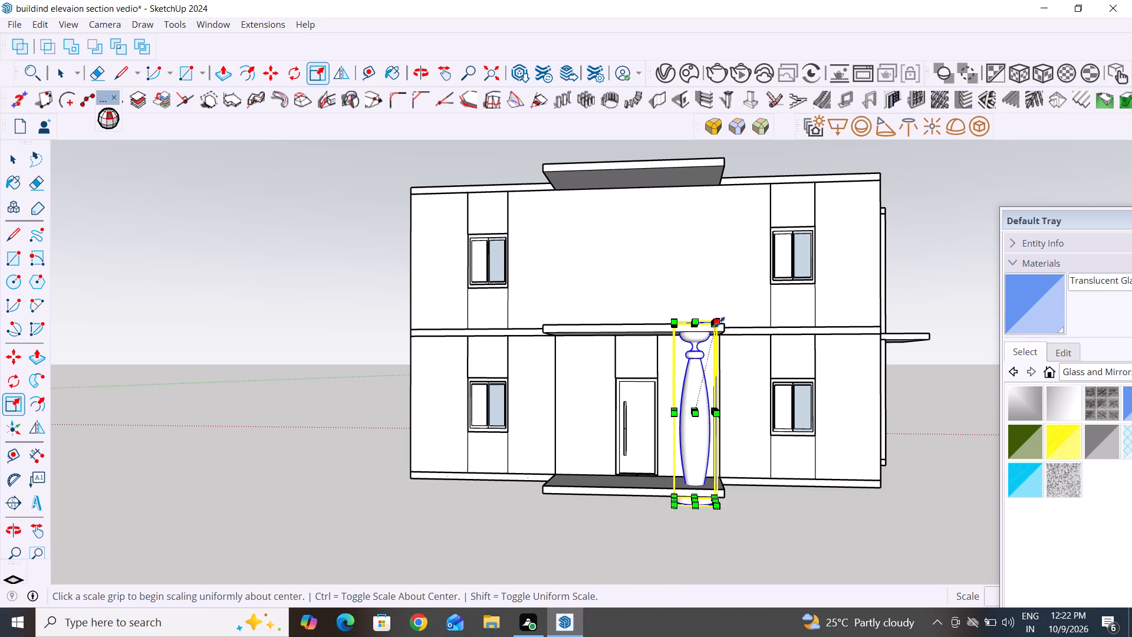
pyautogui.moveTo(719, 322); pyautogui.dragTo(719, 332)
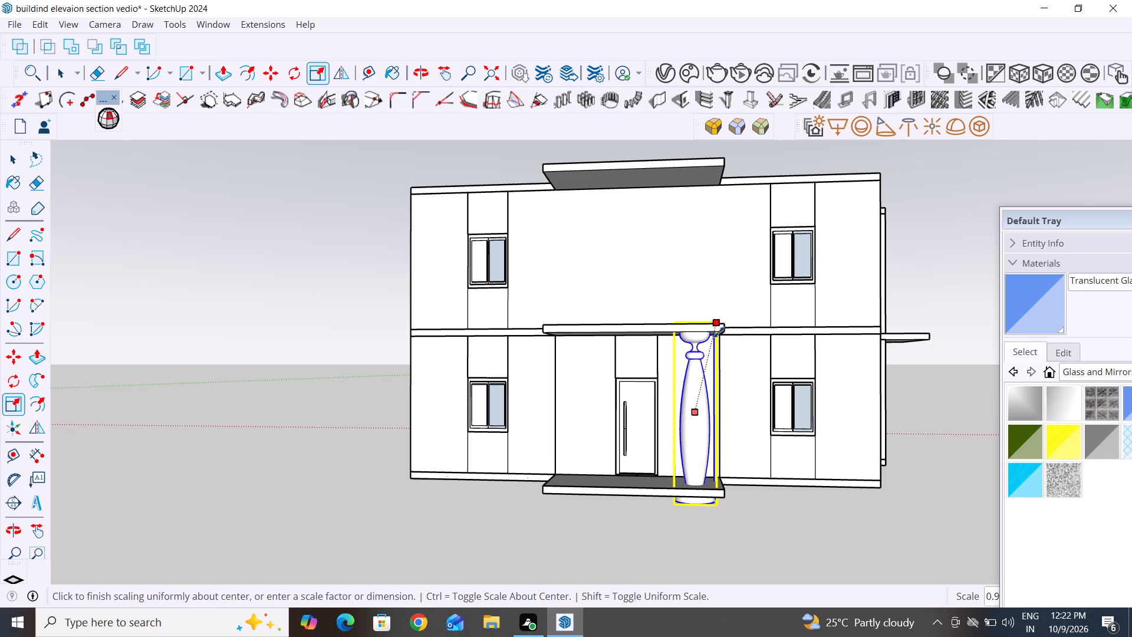
pyautogui.moveTo(719, 332); pyautogui.dragTo(714, 334)
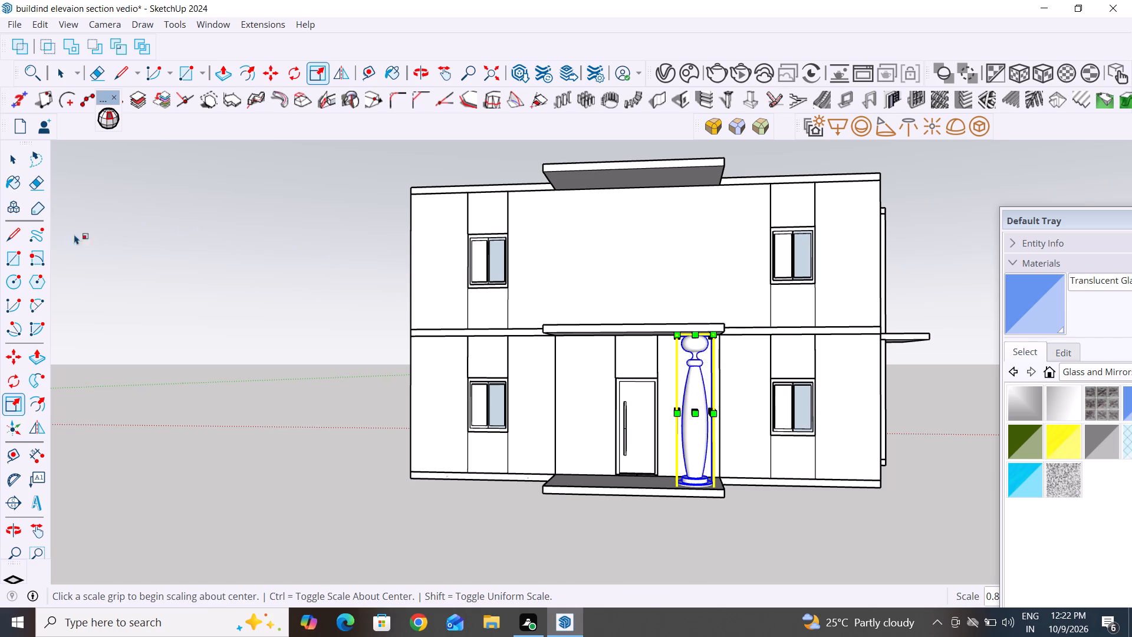
pyautogui.click(8, 164)
pyautogui.click(135, 282)
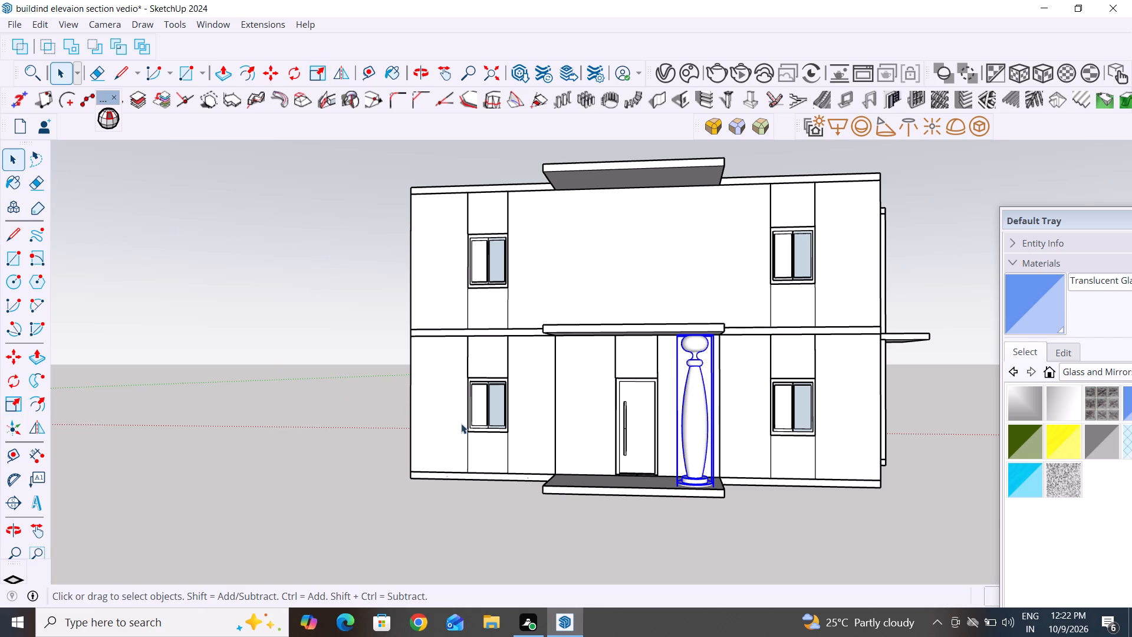
# Move the enlarged column up by the corner of its base to seat it on the rear entrance slab.
pyautogui.click(693, 471)
pyautogui.press('m')
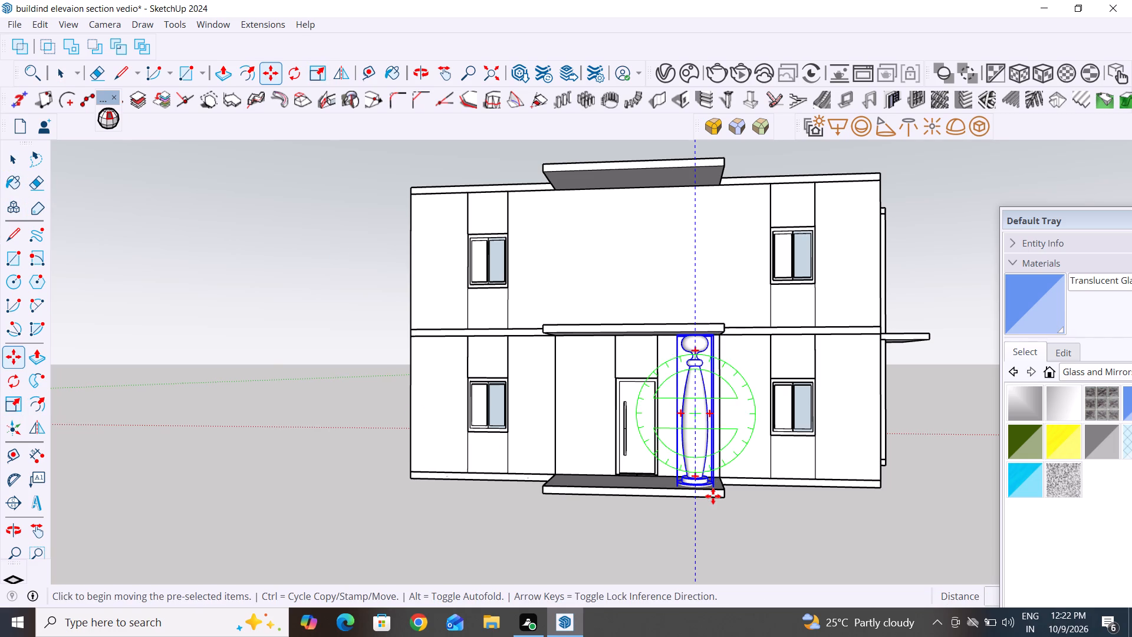
pyautogui.click(713, 496)
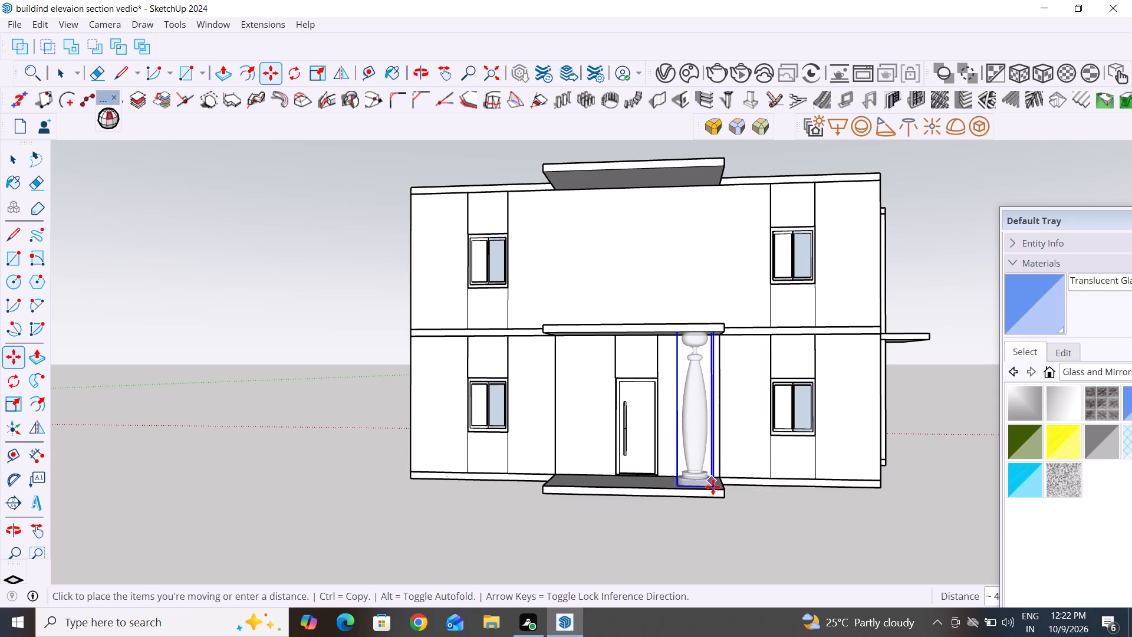
pyautogui.click(713, 487)
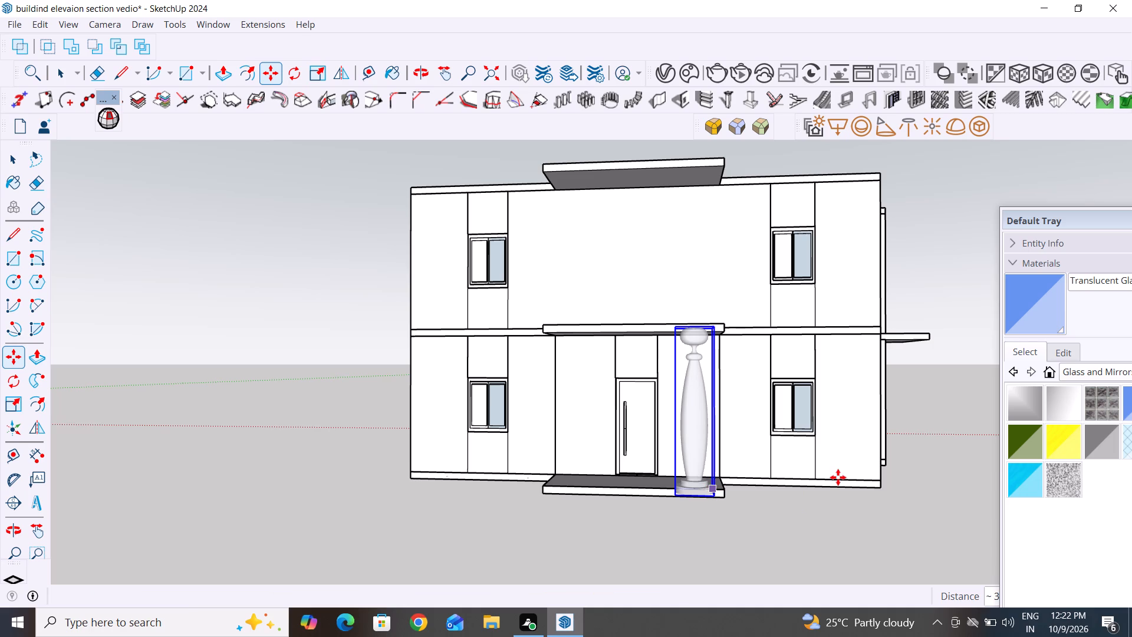
# Move the rear entrance column inward along the green axis by about 3' 7" so its base sits fully on the slab.
pyautogui.click(18, 160)
pyautogui.click(209, 306)
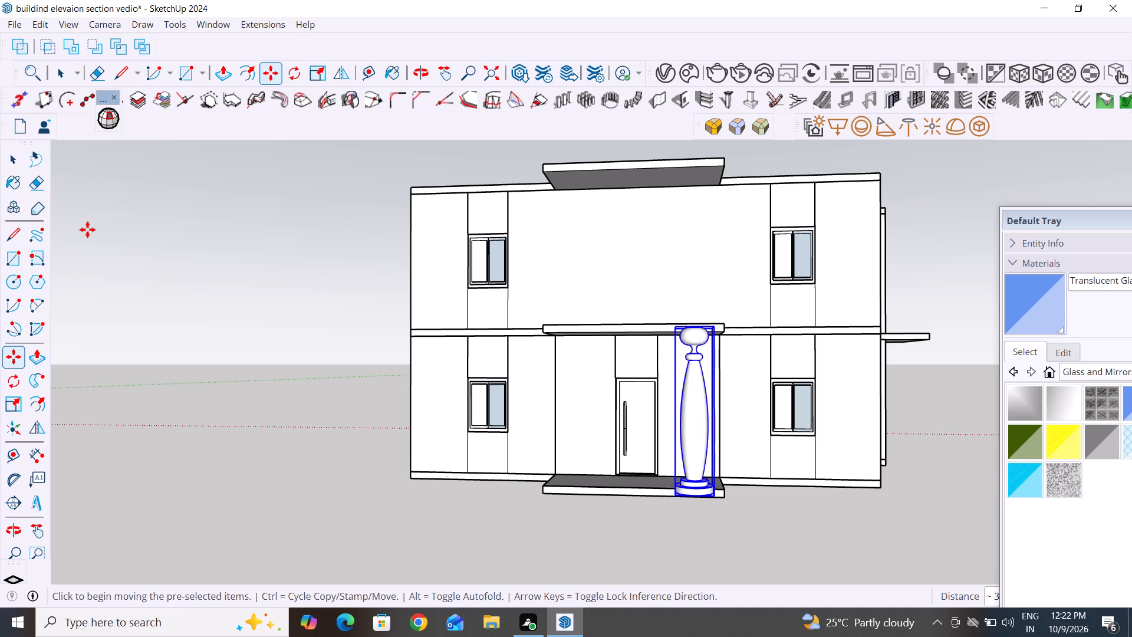
pyautogui.scroll(-3, 858, 390)
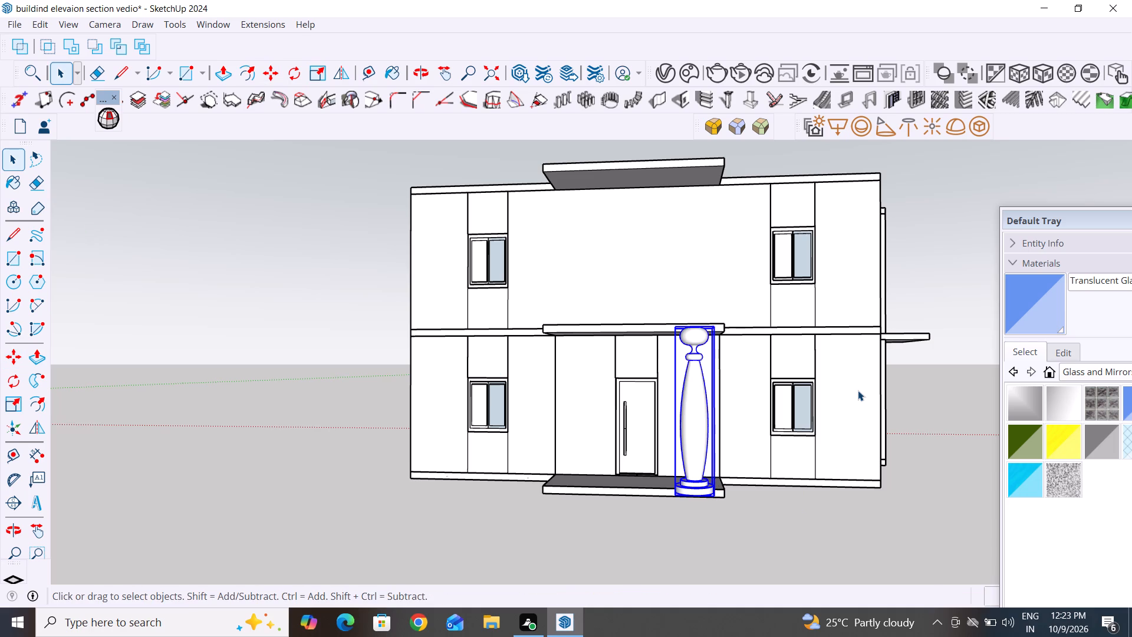
pyautogui.scroll(-3, 858, 390)
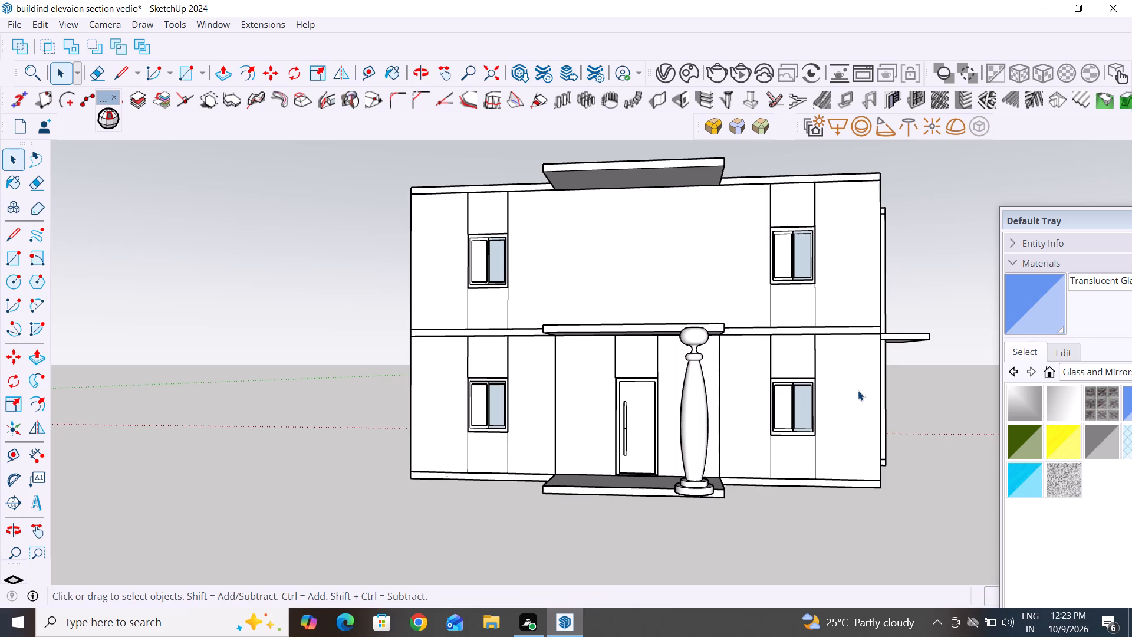
pyautogui.scroll(-1, 858, 390)
pyautogui.moveTo(937, 404); pyautogui.dragTo(858, 452, button='middle')
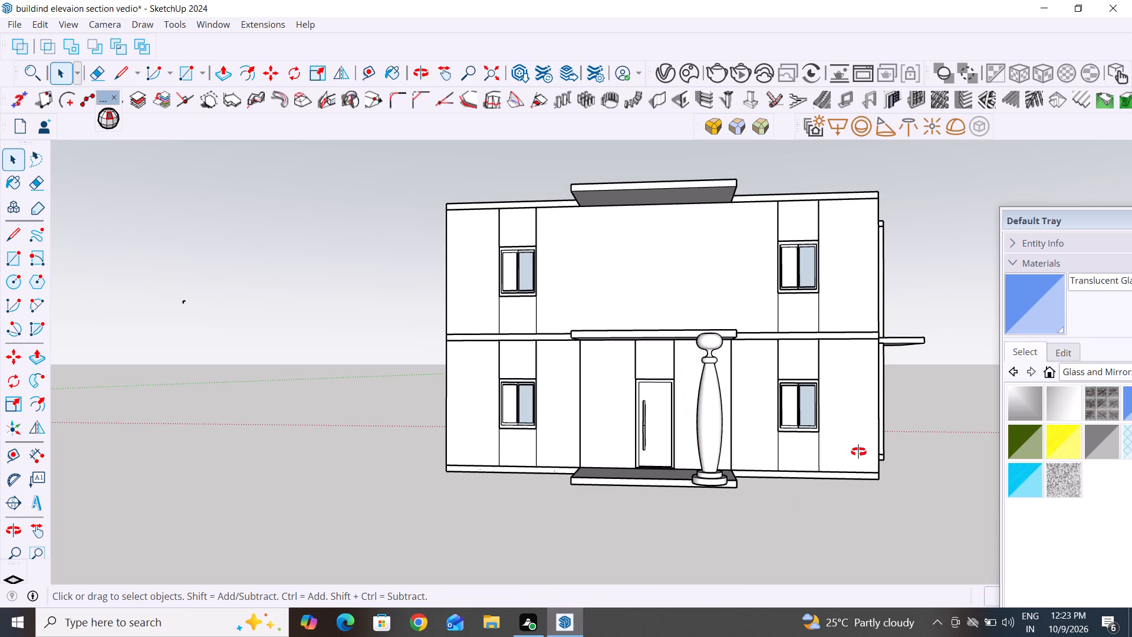
pyautogui.moveTo(858, 452); pyautogui.dragTo(677, 441, button='middle')
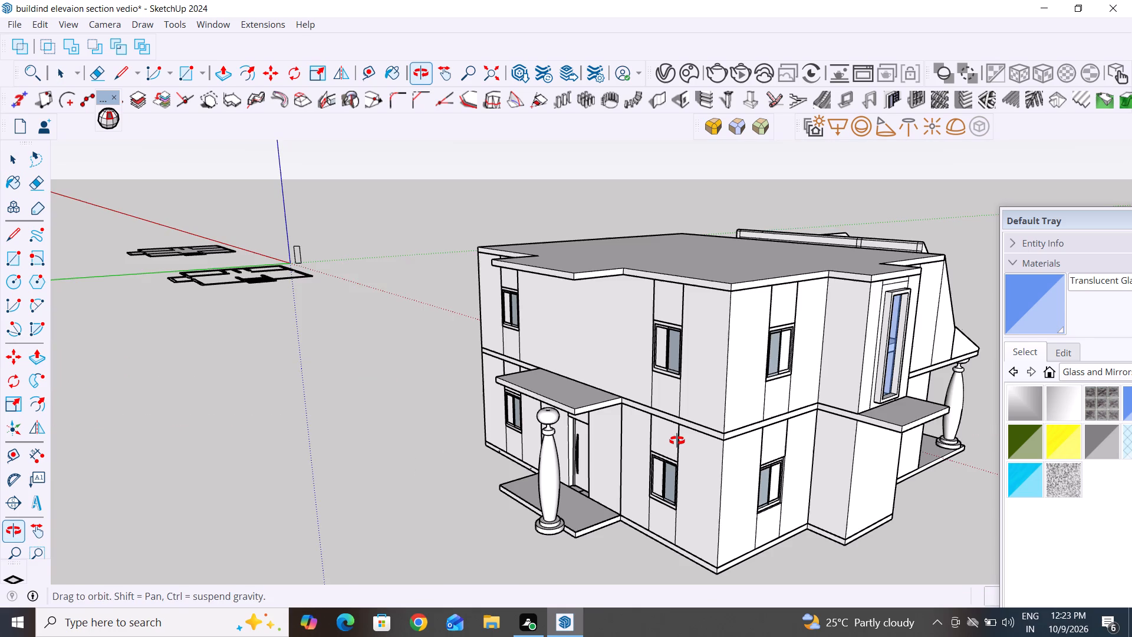
pyautogui.moveTo(677, 441); pyautogui.dragTo(620, 407, button='middle')
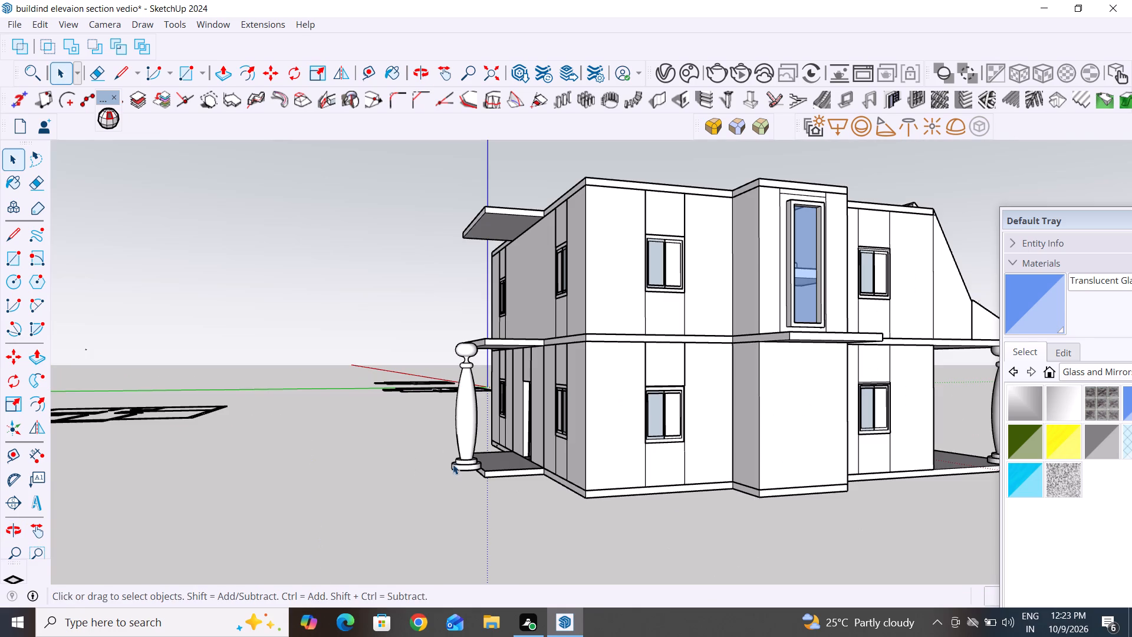
pyautogui.click(466, 464)
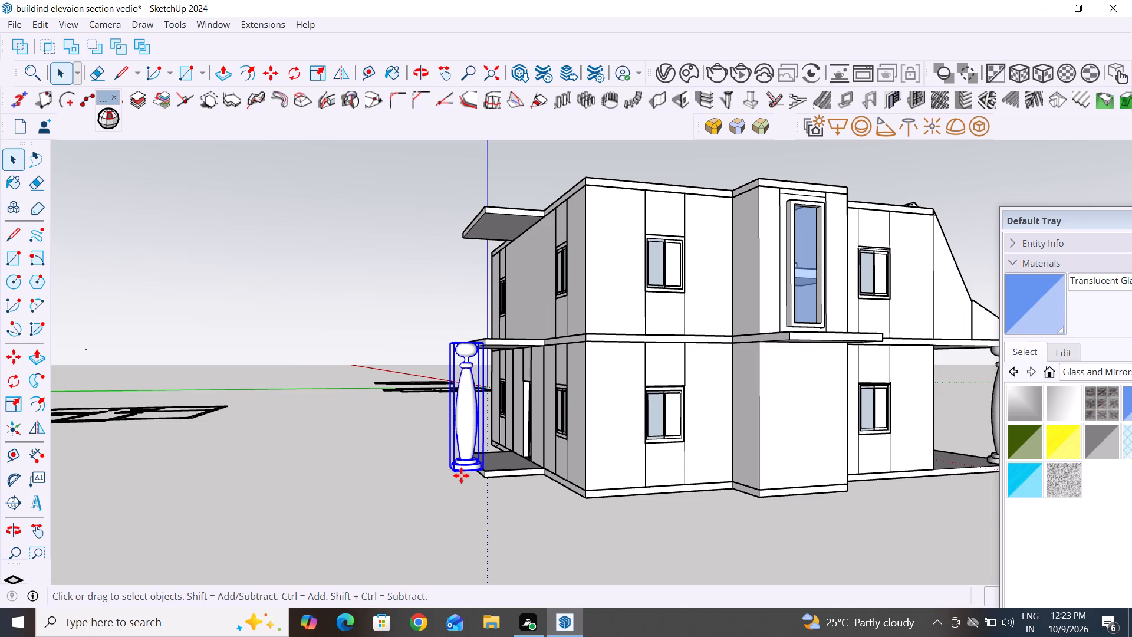
pyautogui.press('m')
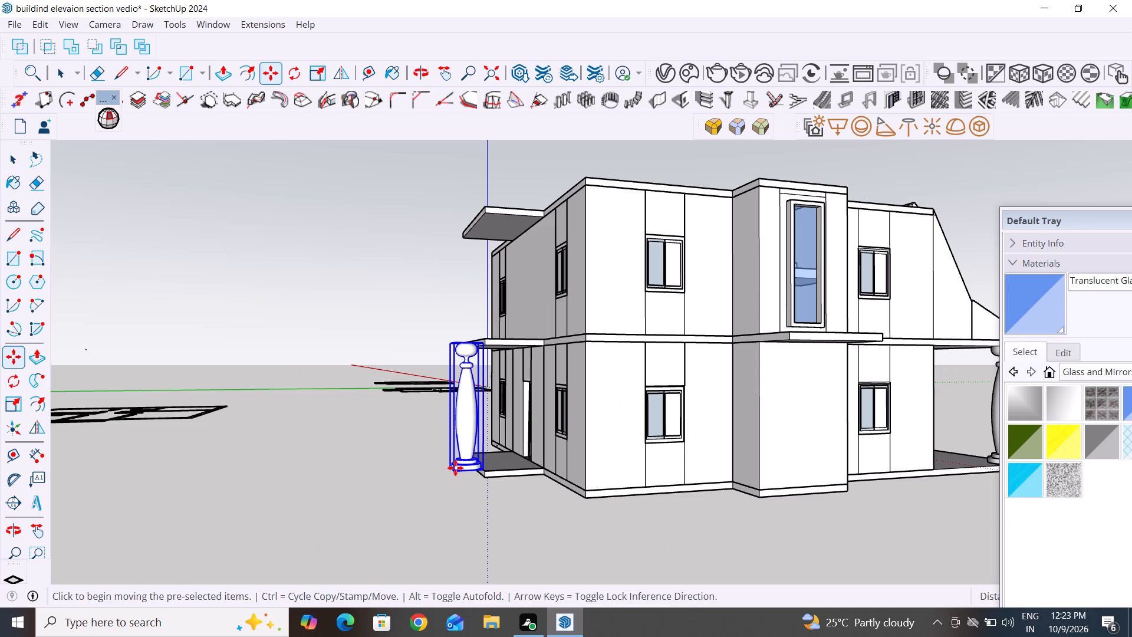
pyautogui.click(455, 468)
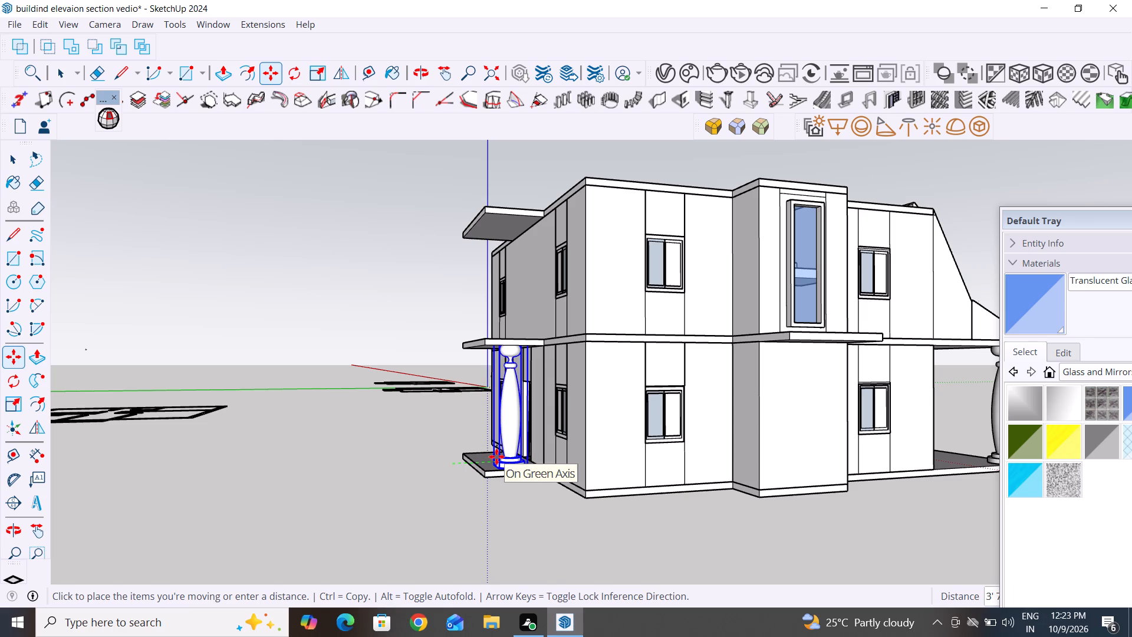
pyautogui.click(496, 457)
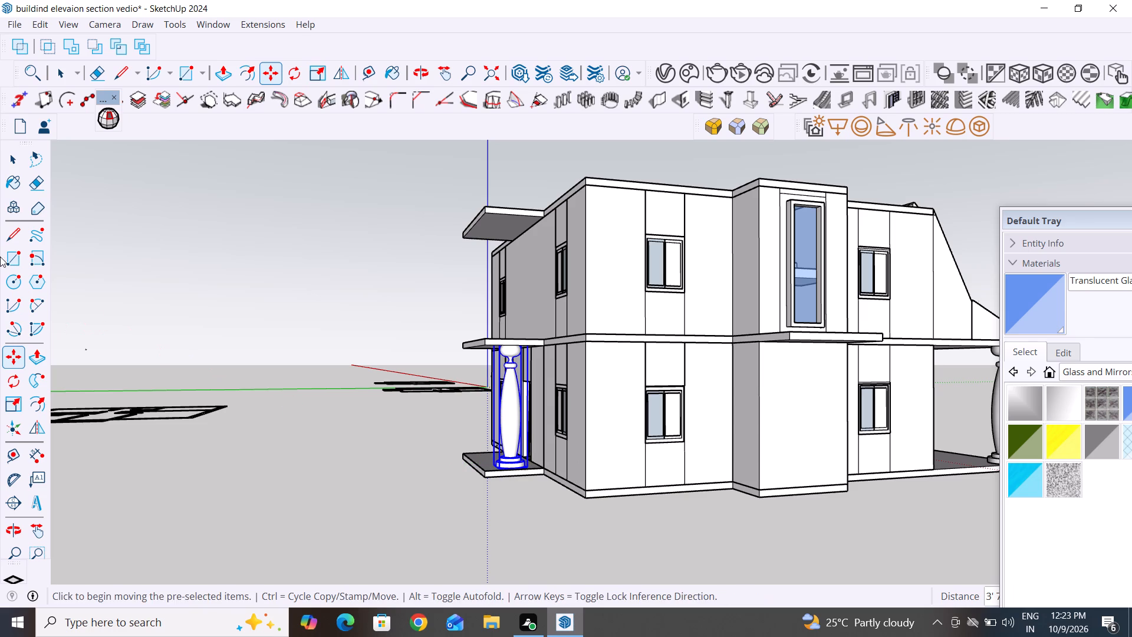
pyautogui.click(10, 160)
pyautogui.click(292, 435)
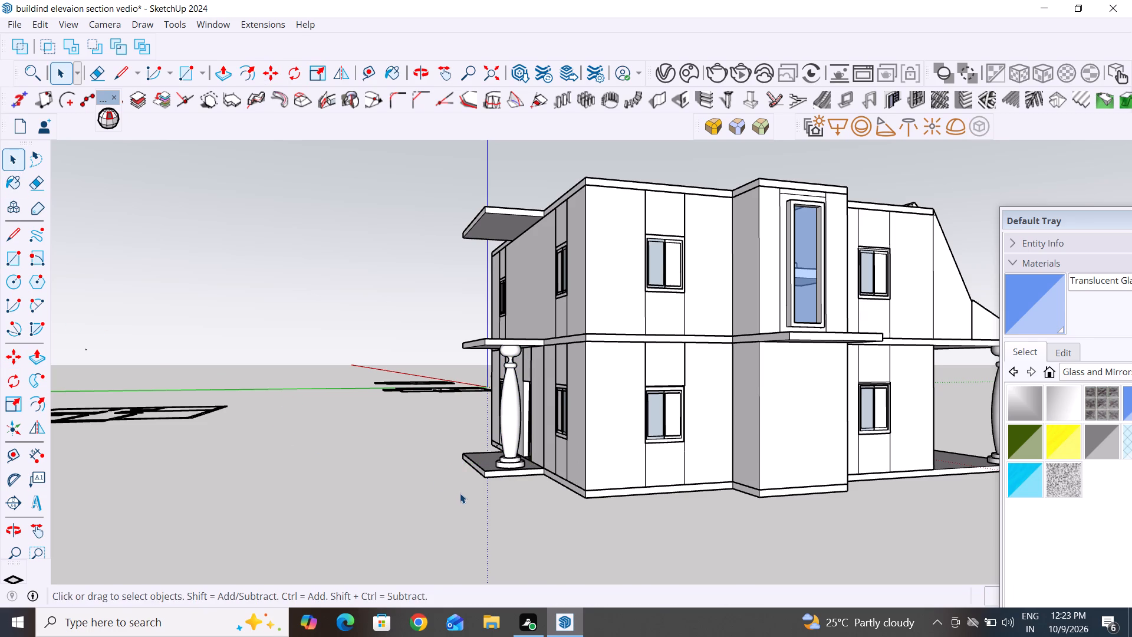
# Copy the rear entrance column about 7' 8" across the slab to the opposite side of the door.
pyautogui.scroll(-1, 460, 493)
pyautogui.moveTo(460, 494); pyautogui.dragTo(602, 517, button='middle')
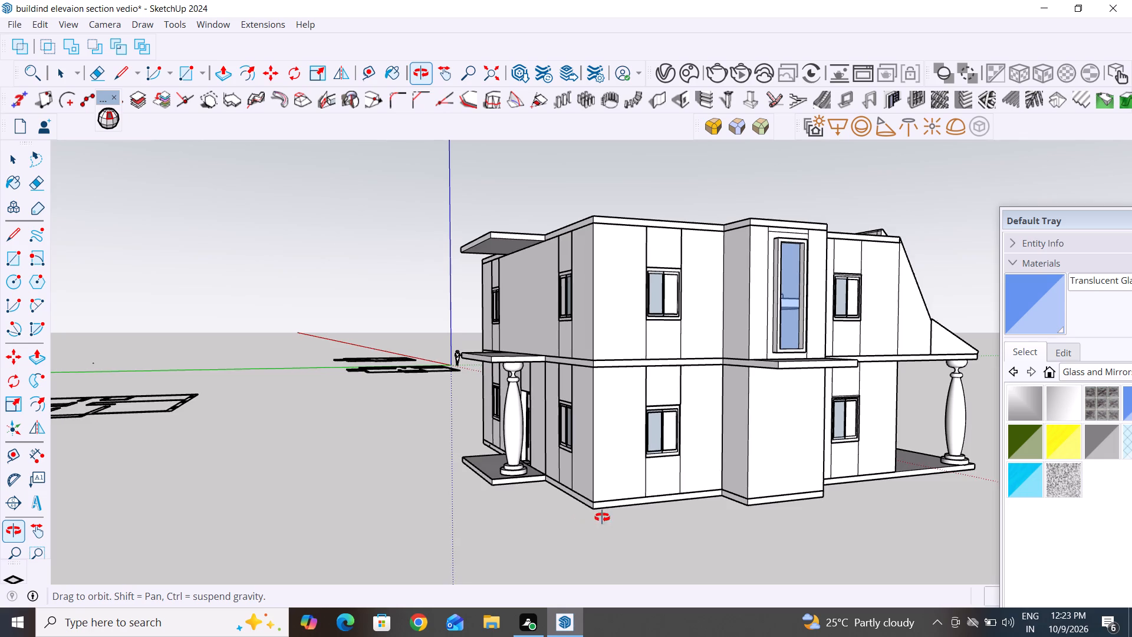
pyautogui.moveTo(602, 517); pyautogui.dragTo(919, 503, button='middle')
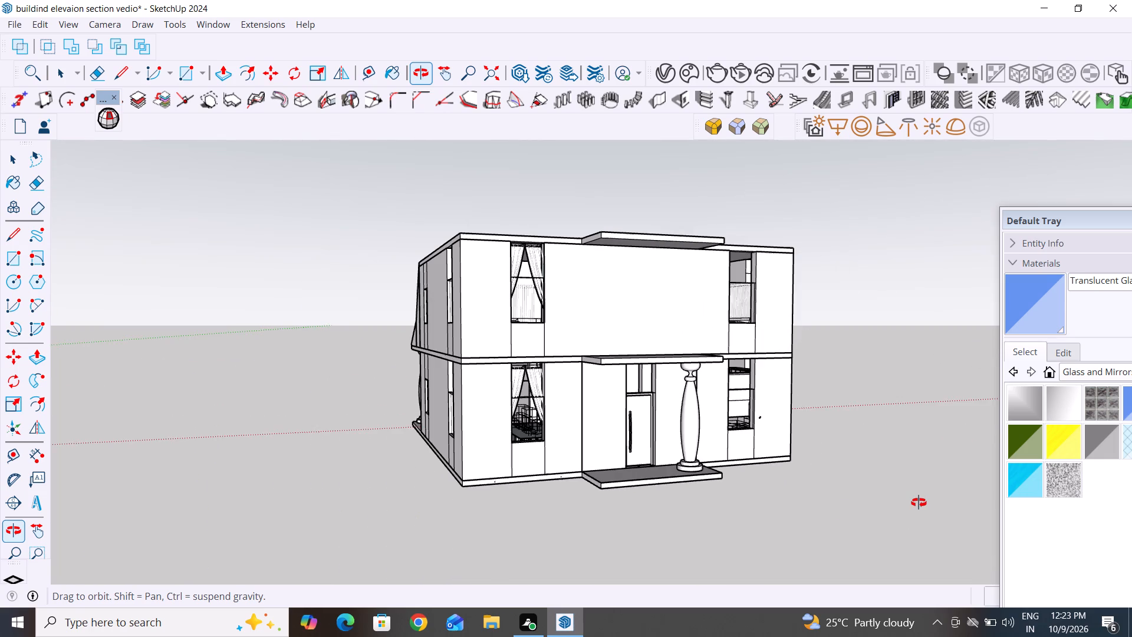
pyautogui.moveTo(919, 503); pyautogui.dragTo(919, 500, button='middle')
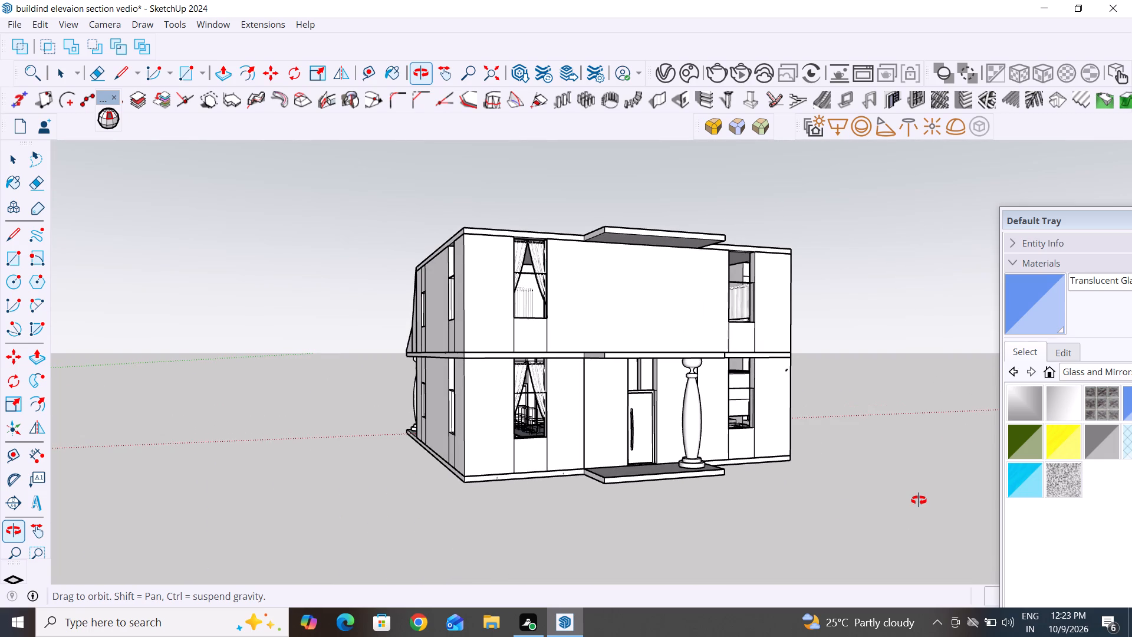
pyautogui.moveTo(919, 500); pyautogui.dragTo(828, 559, button='middle')
pyautogui.click(662, 488)
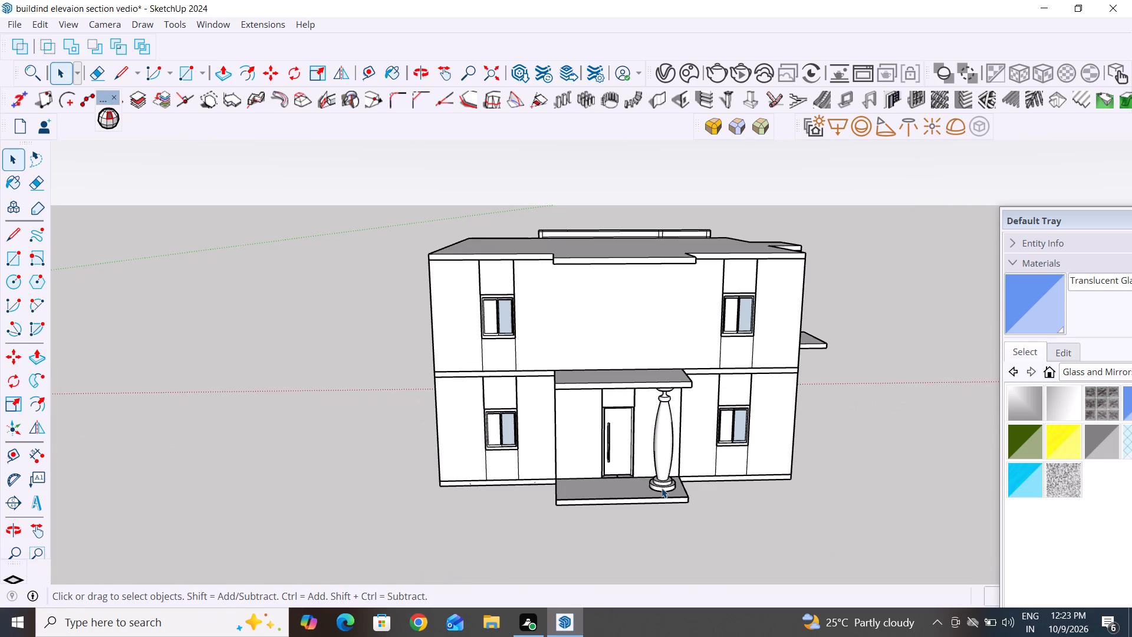
pyautogui.click(659, 456)
pyautogui.press('m')
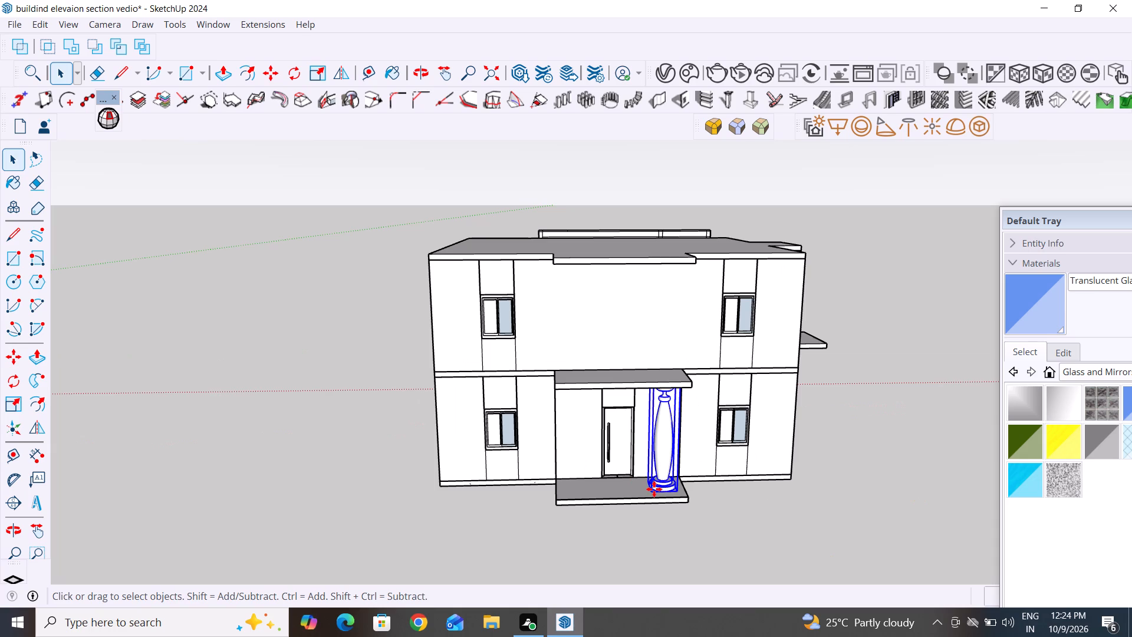
pyautogui.keyDown('ctrl'); pyautogui.click(653, 490); pyautogui.keyUp('ctrl')
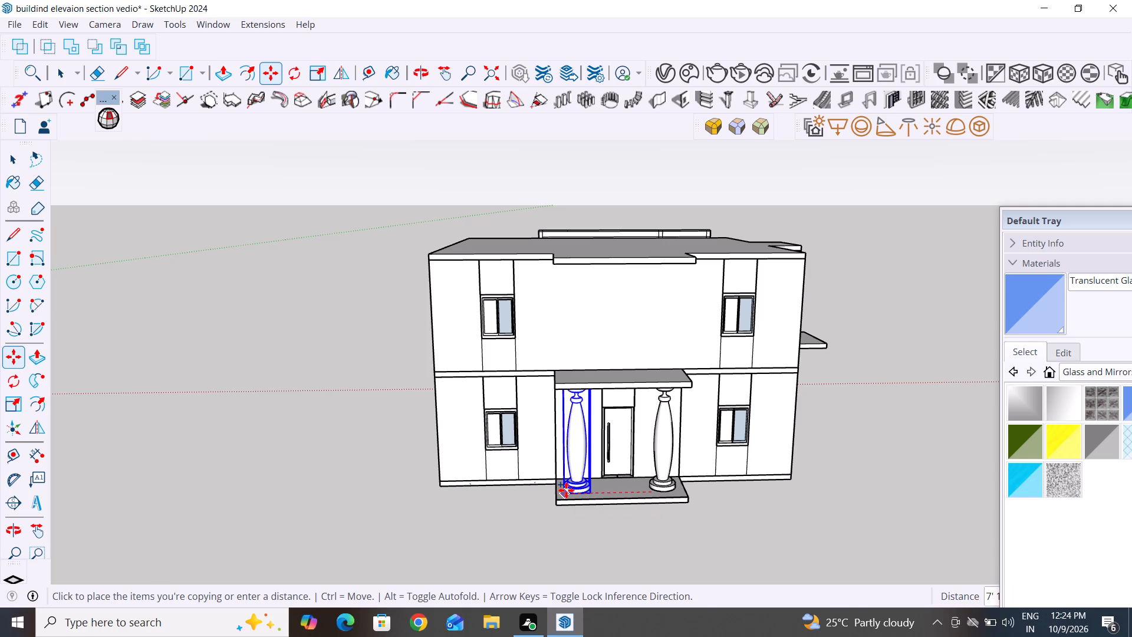
pyautogui.click(566, 490)
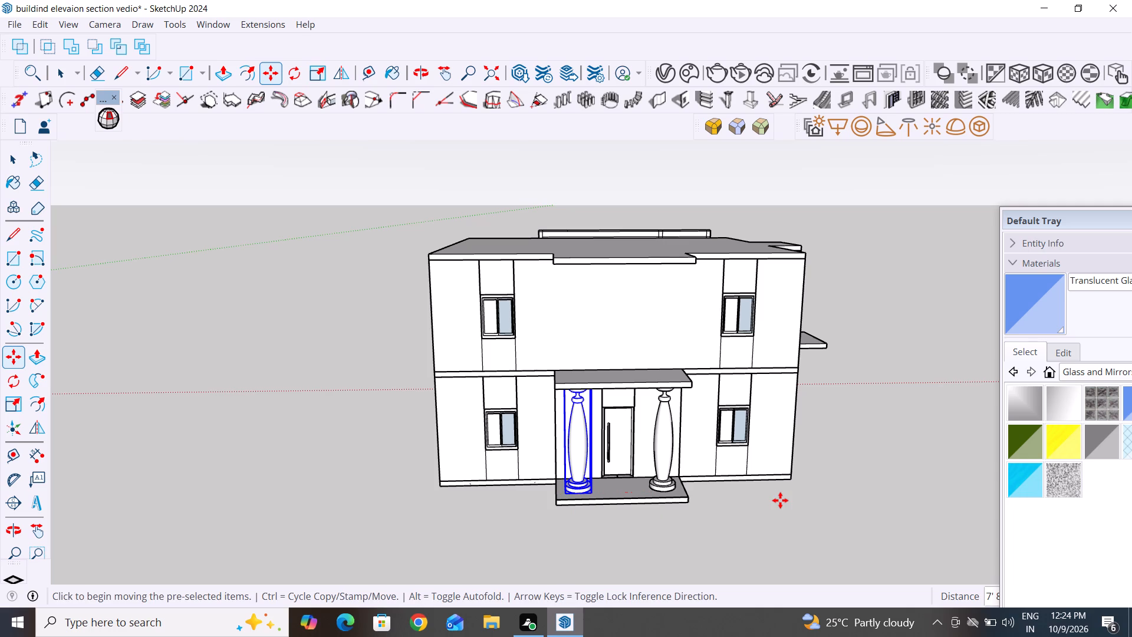
pyautogui.click(20, 157)
pyautogui.click(277, 373)
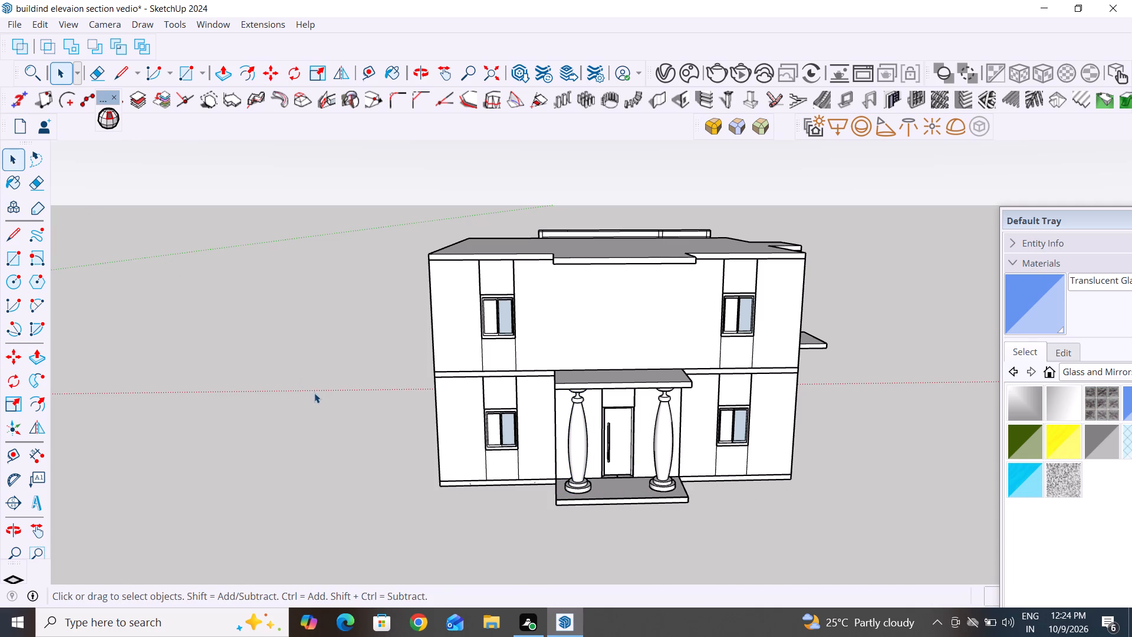
# Open the roof slab group for editing at its projecting edge above the rear entrance.
pyautogui.moveTo(334, 426); pyautogui.dragTo(432, 493, button='middle')
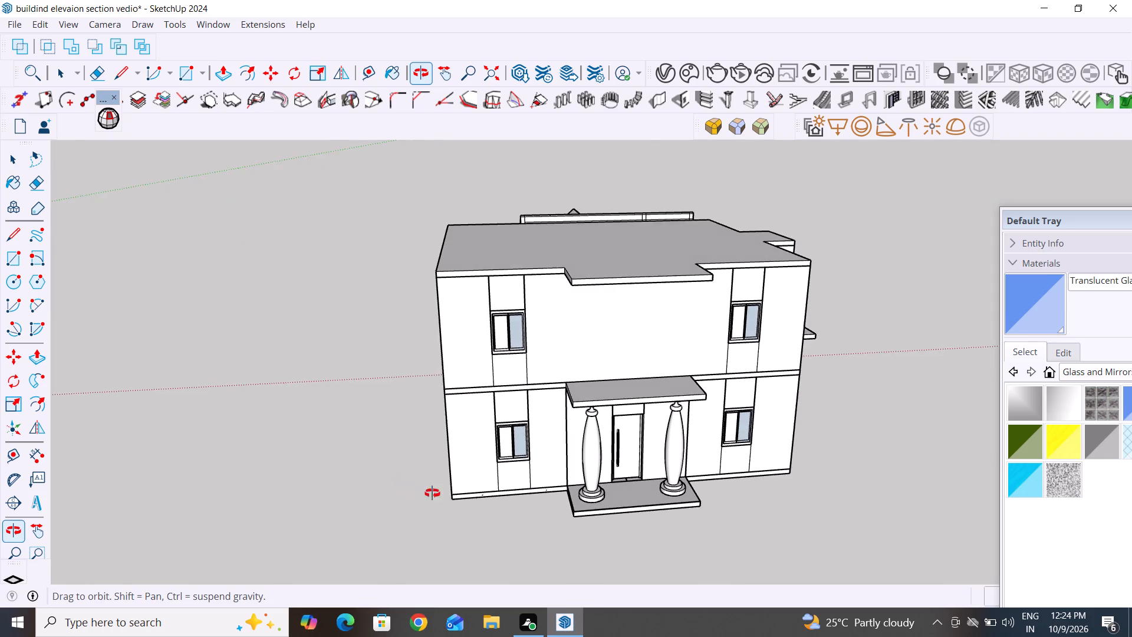
pyautogui.moveTo(432, 493); pyautogui.dragTo(500, 495, button='middle')
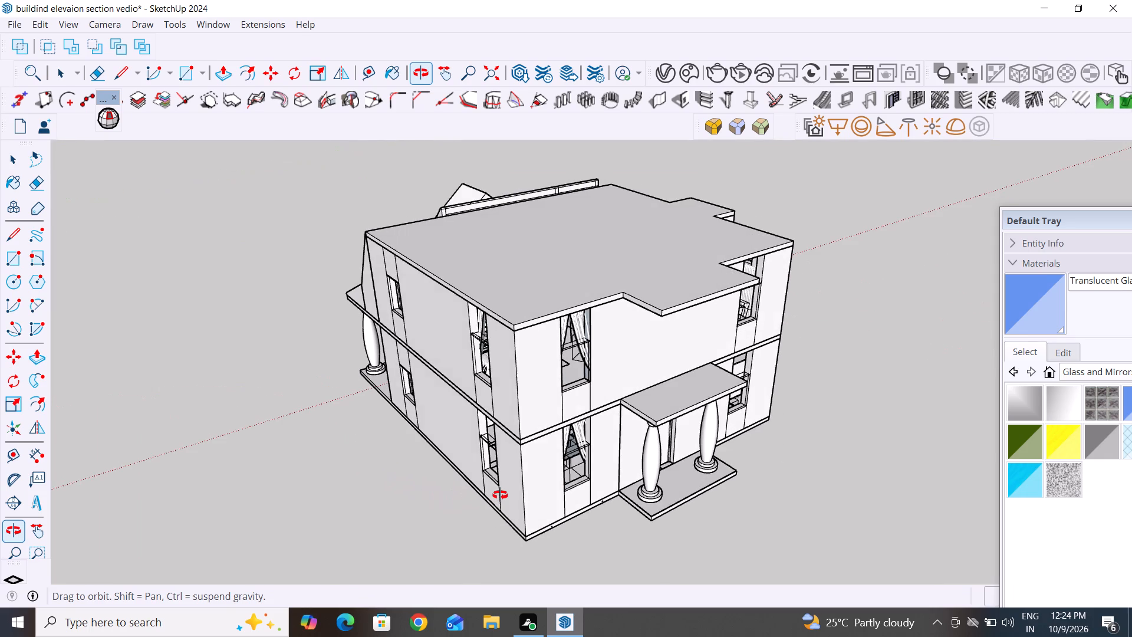
pyautogui.scroll(7, 726, 281)
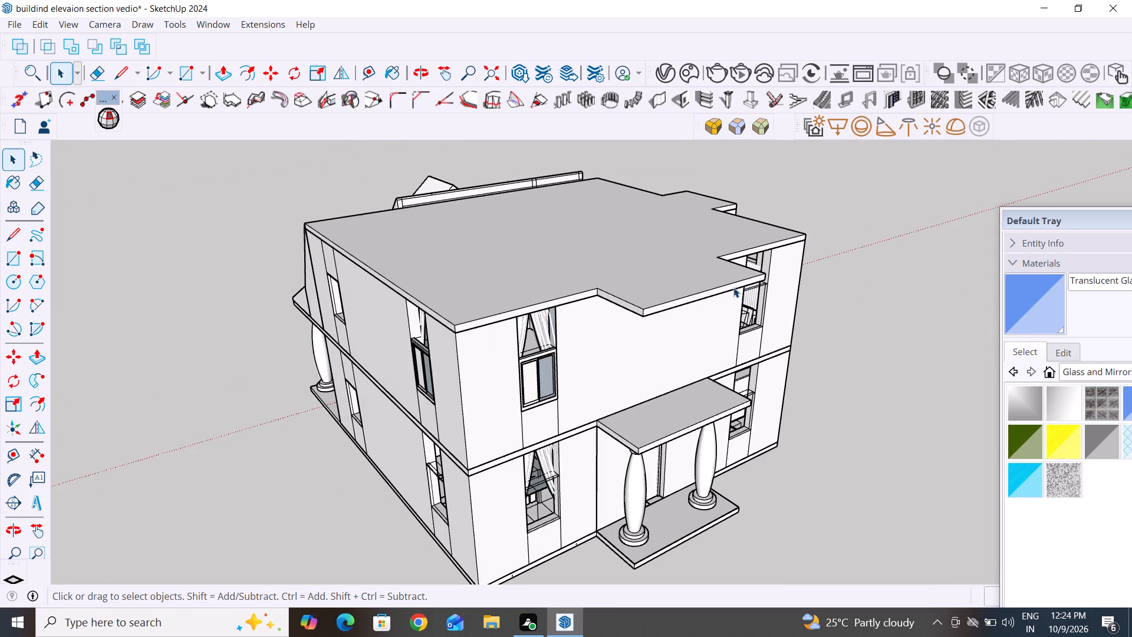
pyautogui.scroll(4, 733, 287)
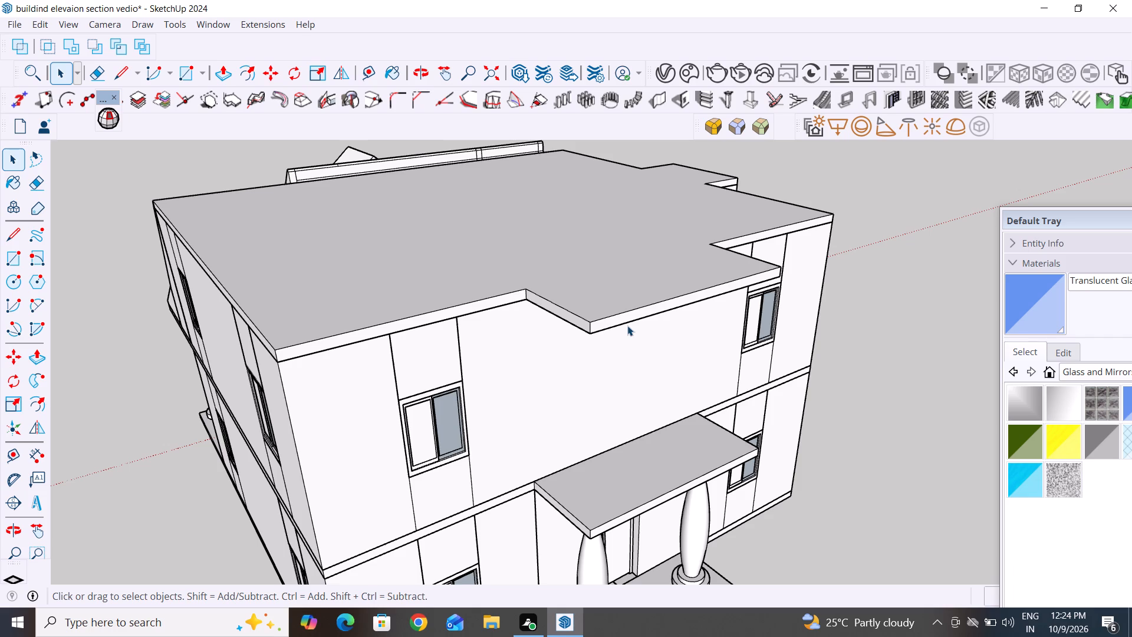
pyautogui.click(650, 312)
pyautogui.click(665, 306)
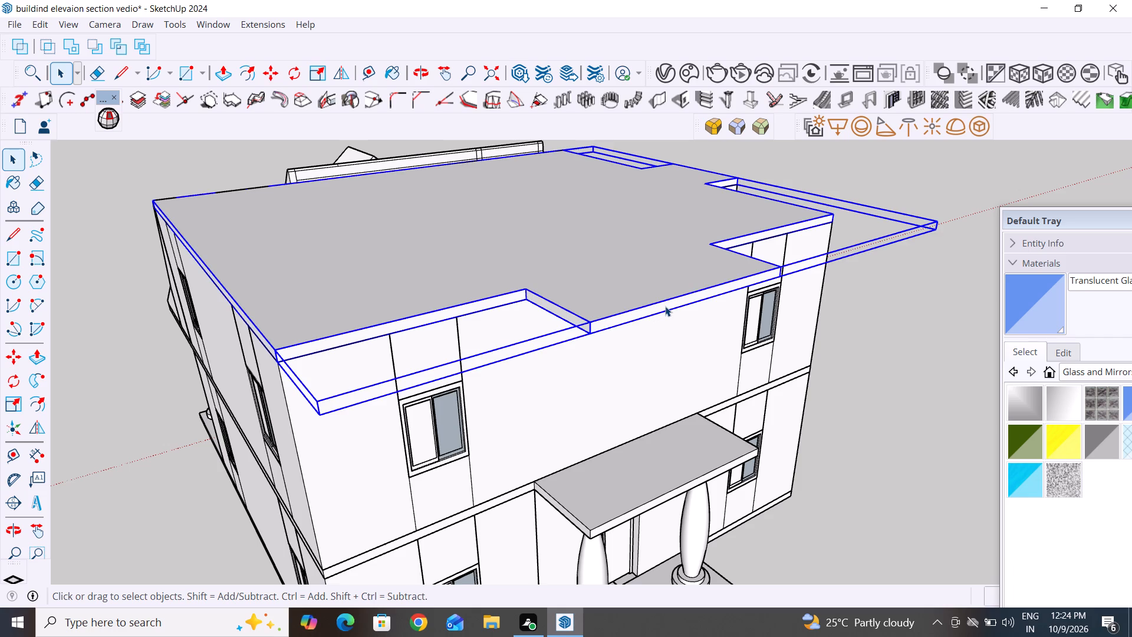
pyautogui.doubleClick(665, 306)
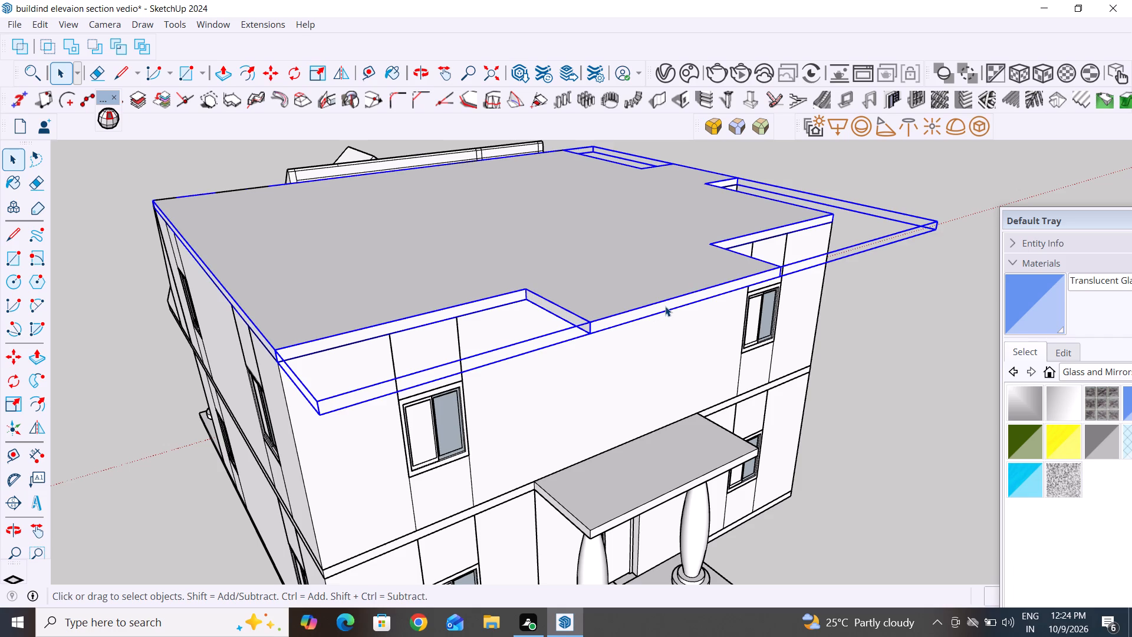
pyautogui.doubleClick(665, 306)
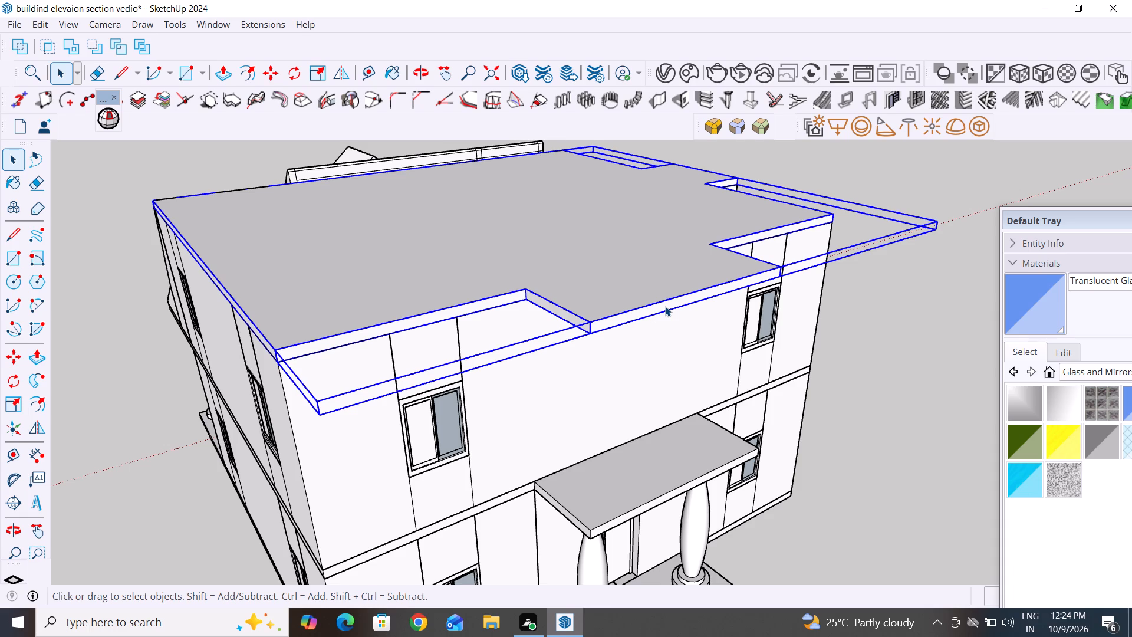
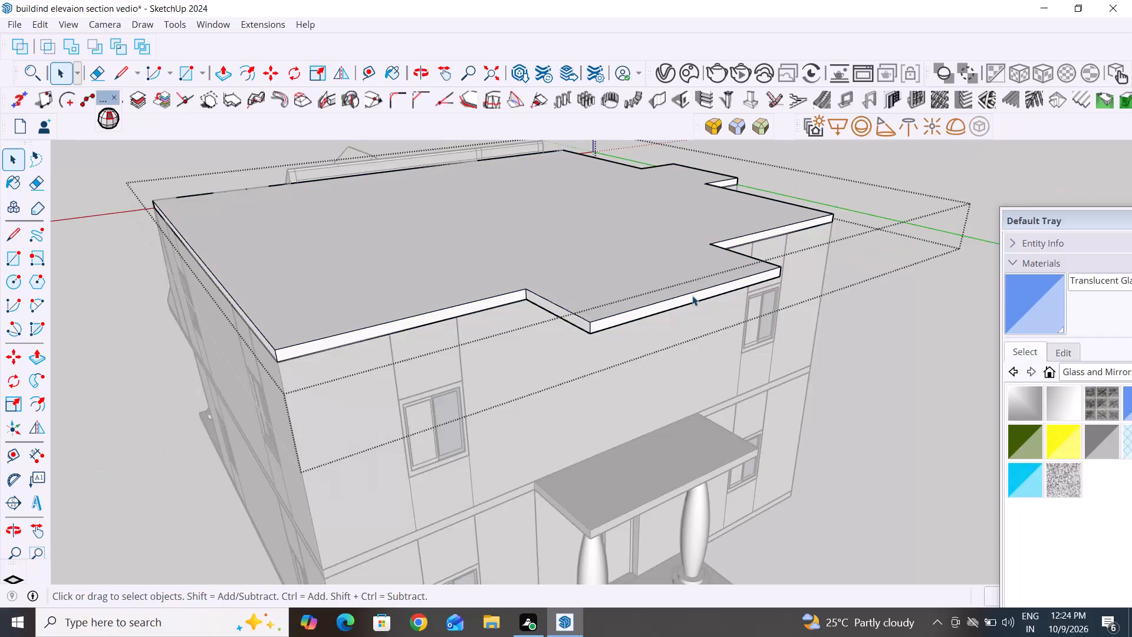
# Push the roof slab's projecting edge above the rear entrance back flush with the adjacent slab edge and close the group.
pyautogui.doubleClick(692, 295)
pyautogui.doubleClick(700, 293)
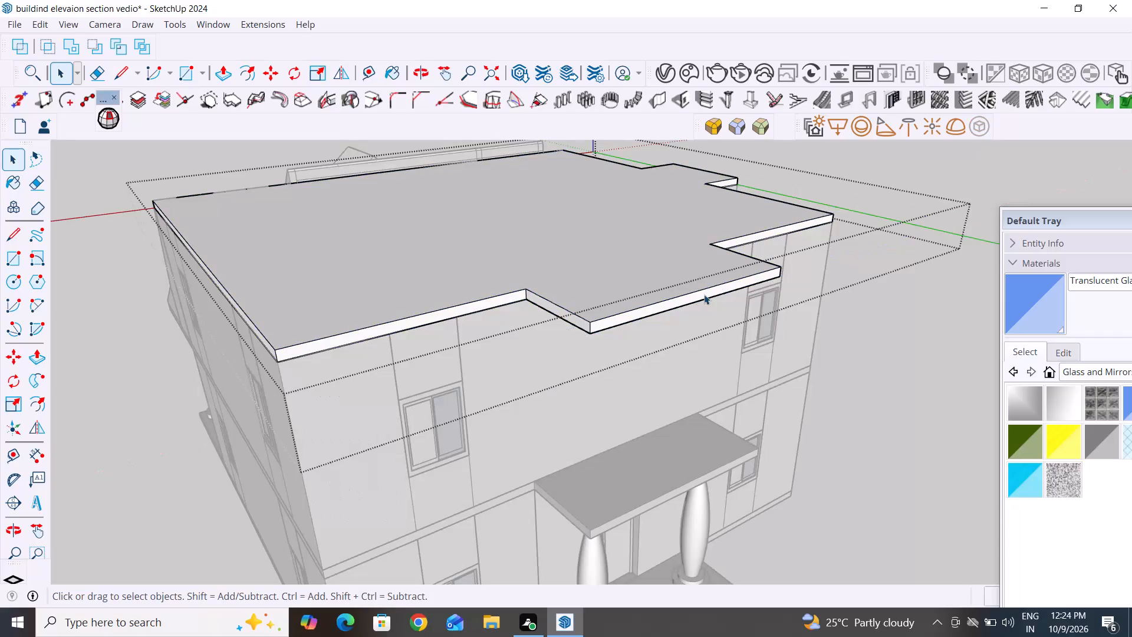
pyautogui.tripleClick(704, 294)
pyautogui.doubleClick(704, 294)
pyautogui.click(704, 294)
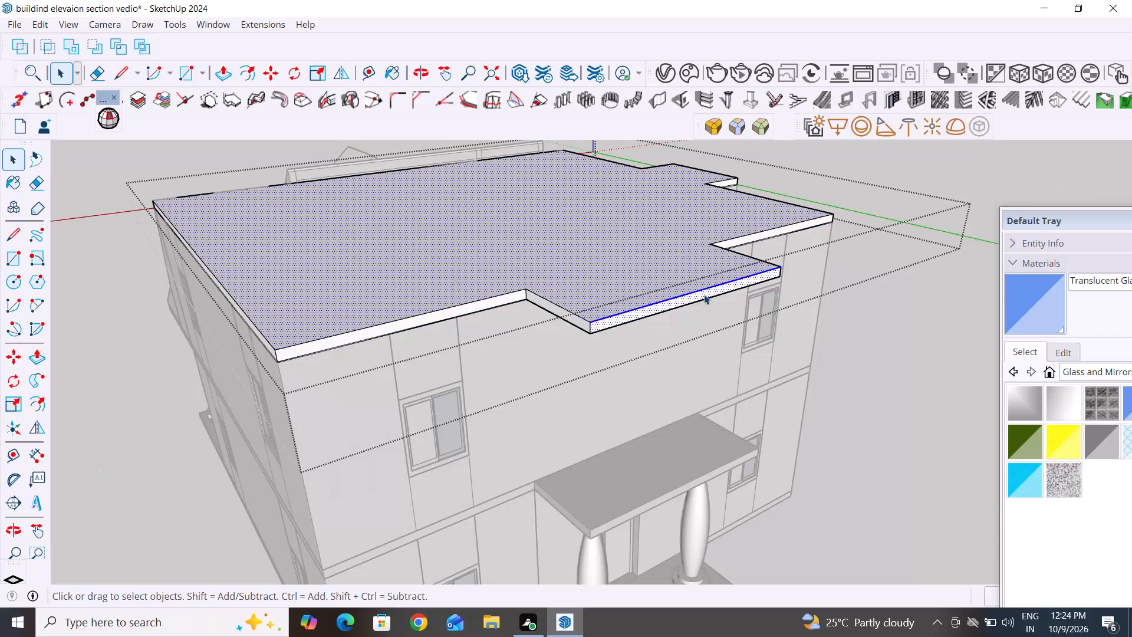
pyautogui.click(695, 297)
pyautogui.click(880, 316)
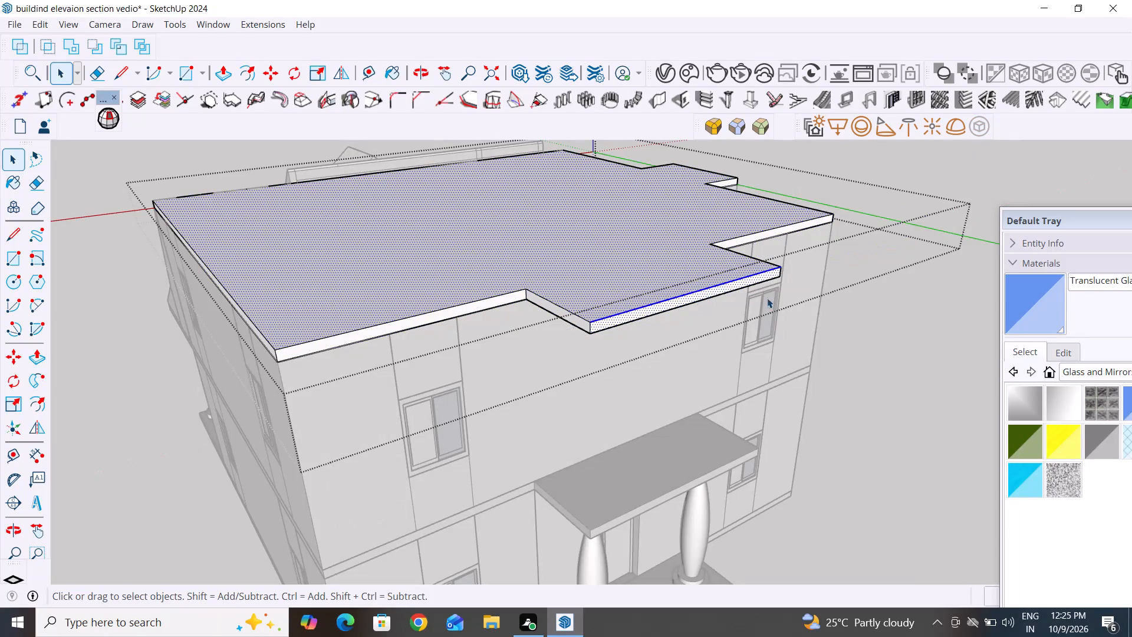
pyautogui.click(879, 287)
pyautogui.doubleClick(683, 302)
pyautogui.click(679, 301)
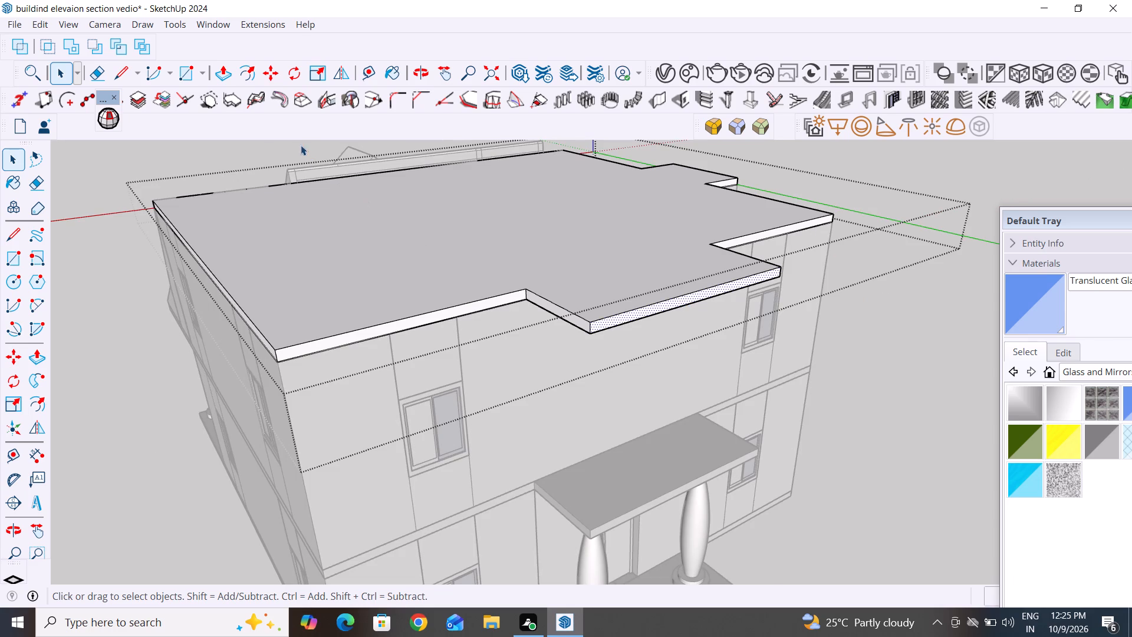
pyautogui.click(224, 75)
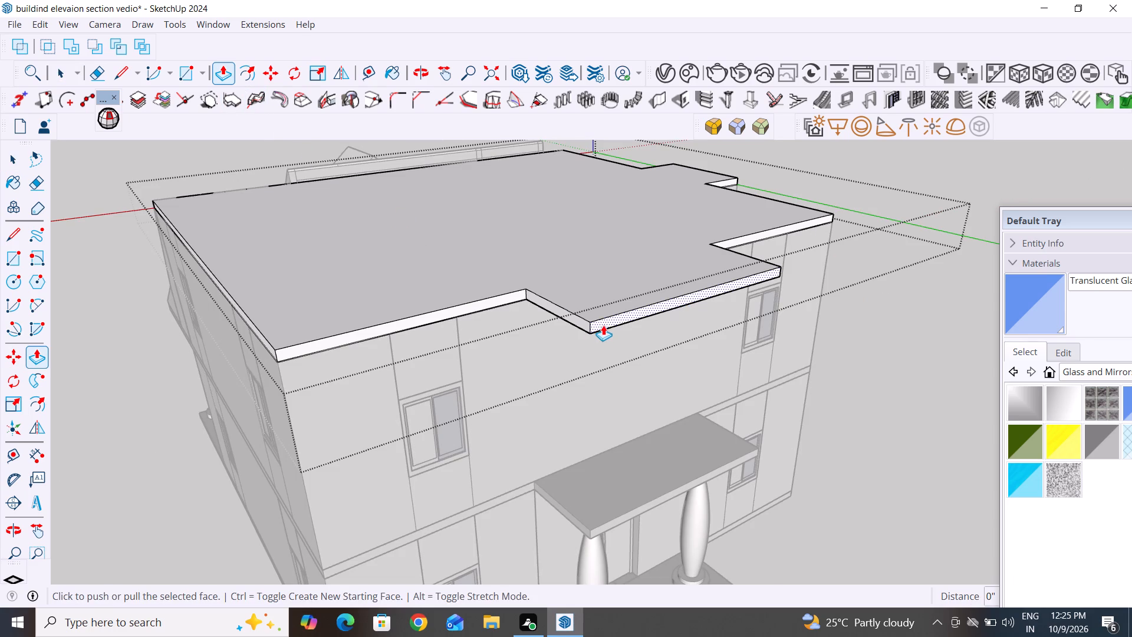
pyautogui.click(612, 318)
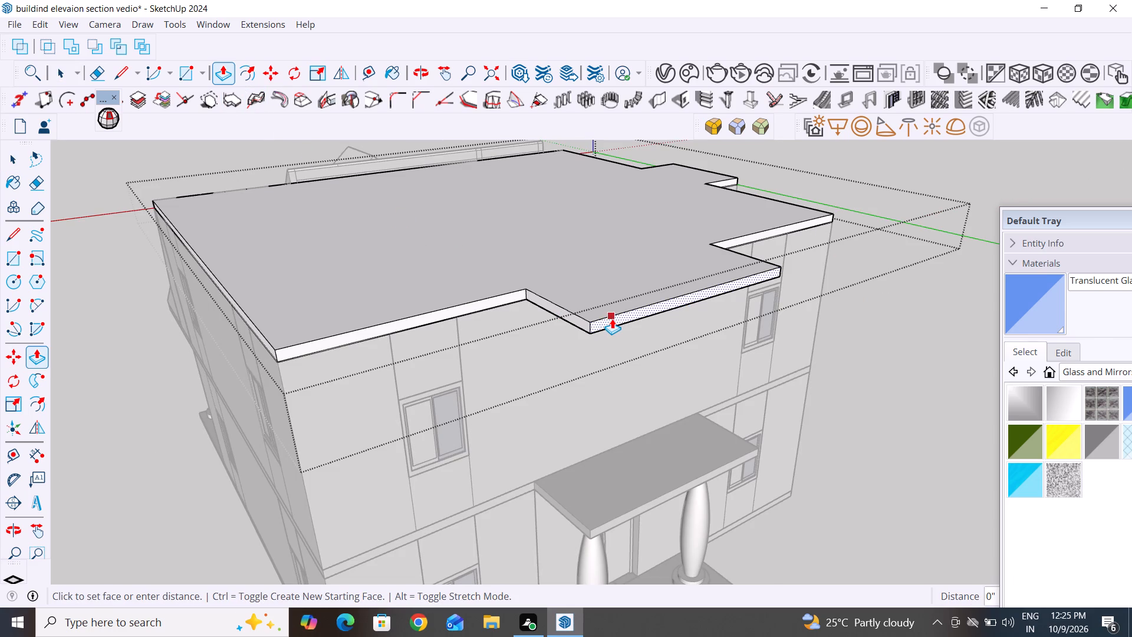
pyautogui.click(523, 293)
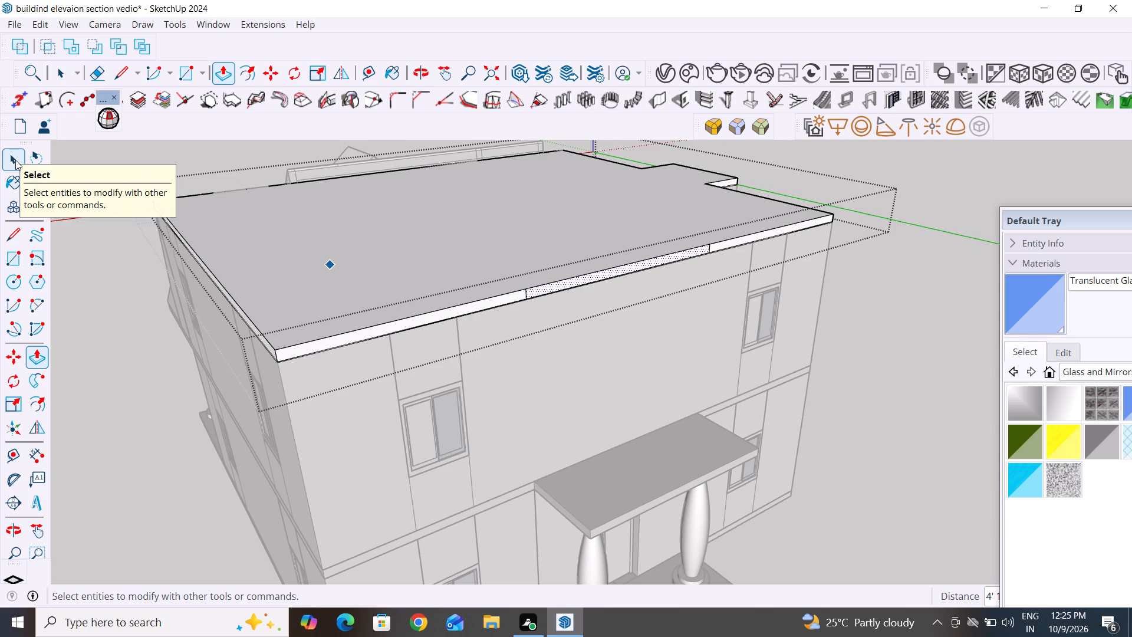
pyautogui.click(18, 160)
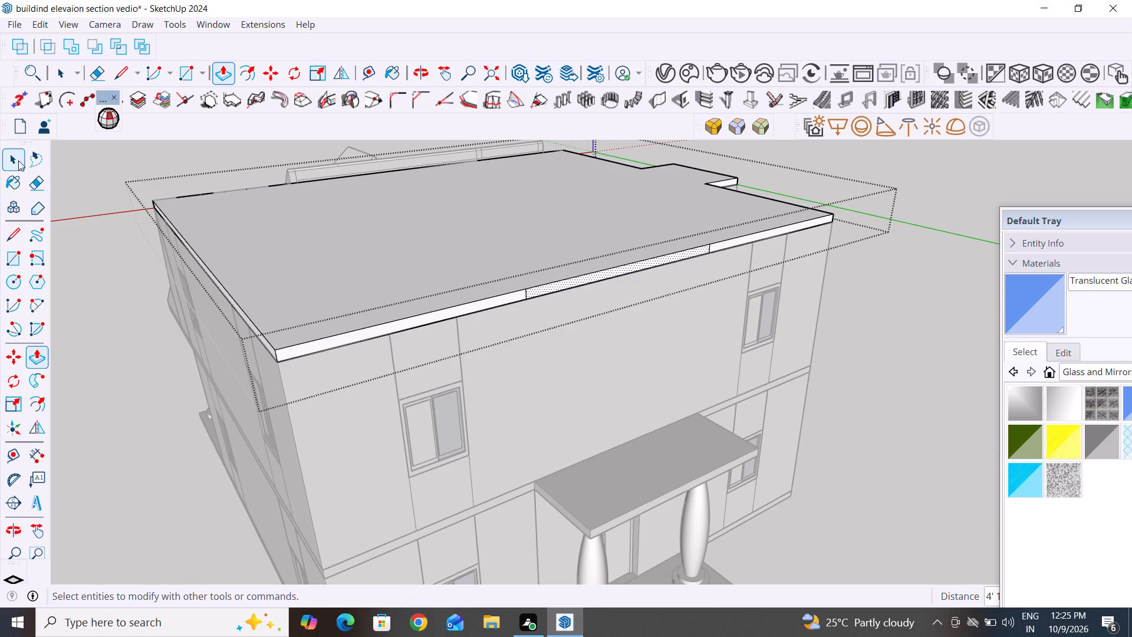
pyautogui.click(113, 395)
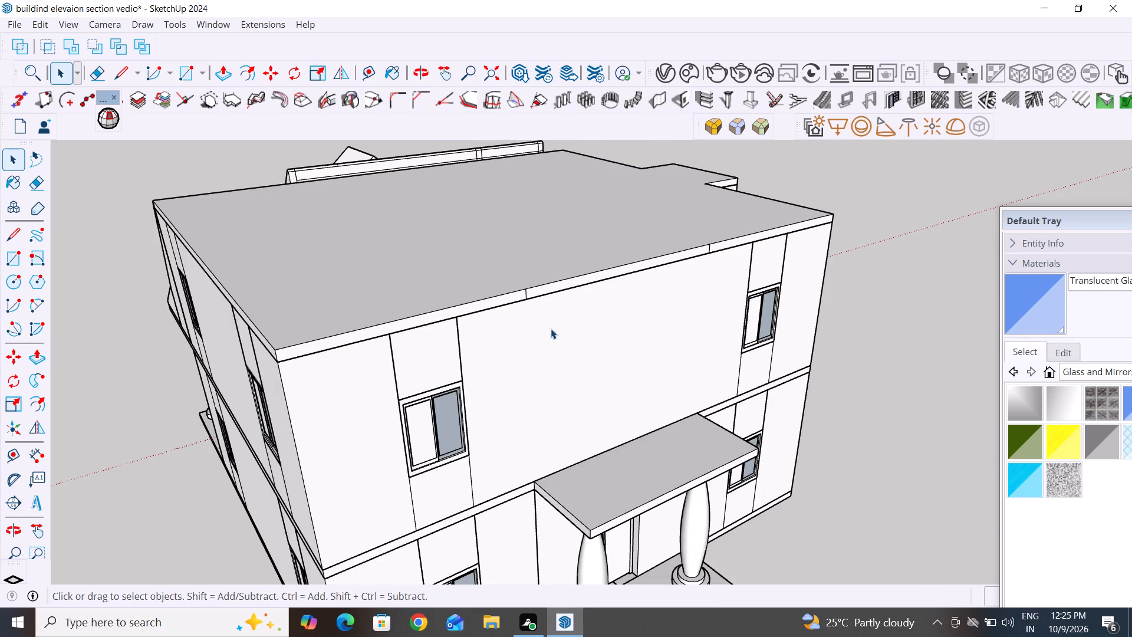
pyautogui.click(526, 293)
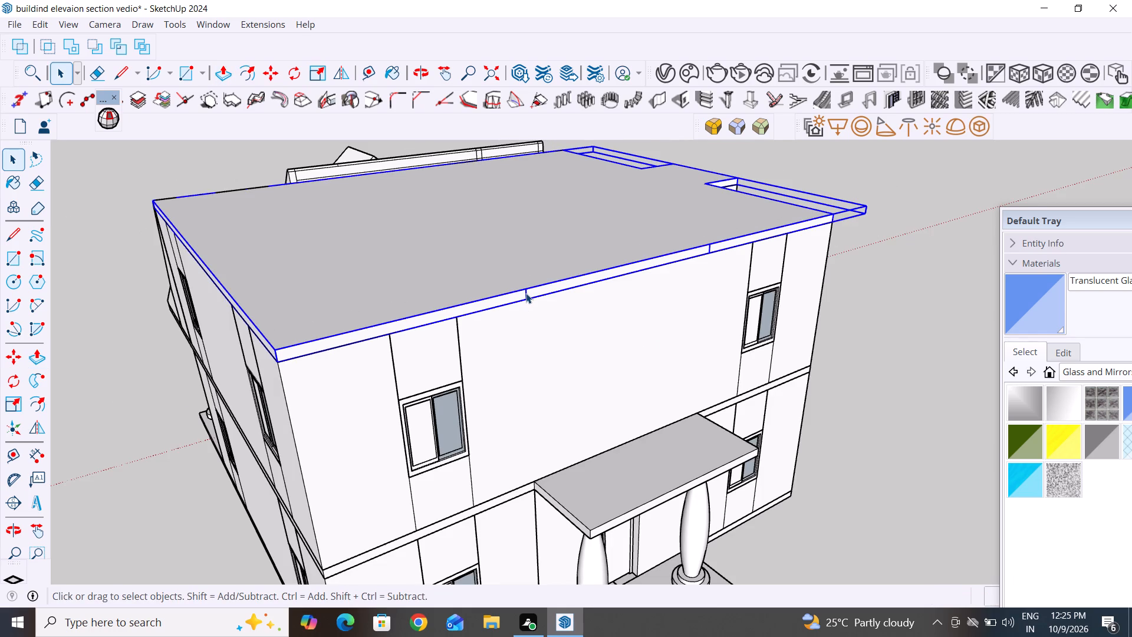
pyautogui.click(910, 340)
# Examine the whole building from the rear, sides and front, finishing at the side with the tall stair window.
pyautogui.scroll(-2, 830, 329)
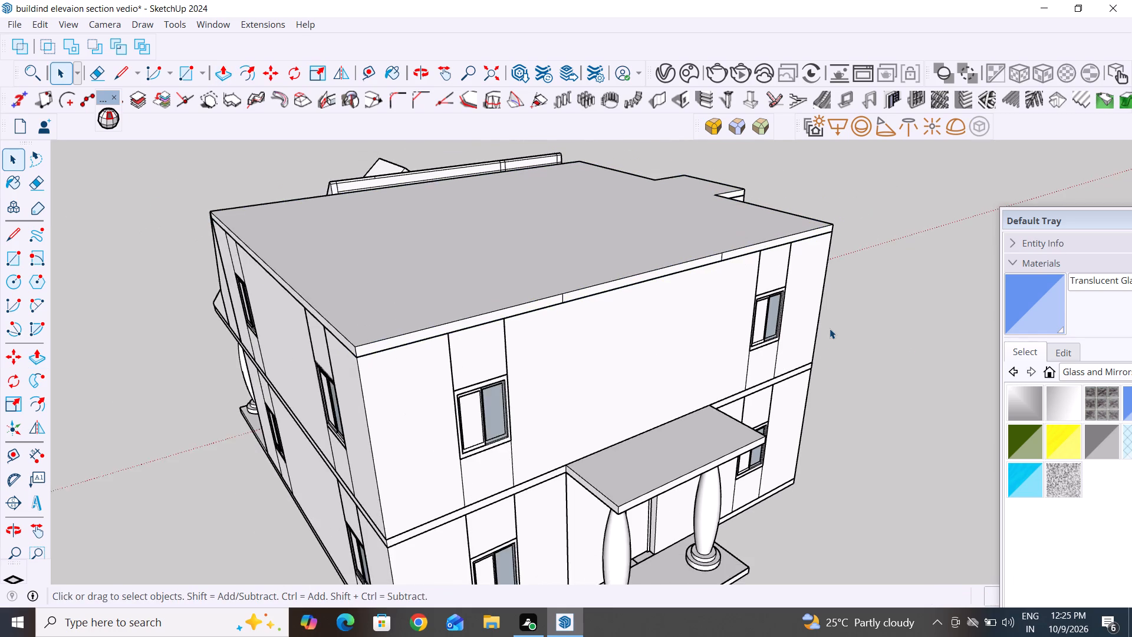
pyautogui.scroll(-6, 830, 329)
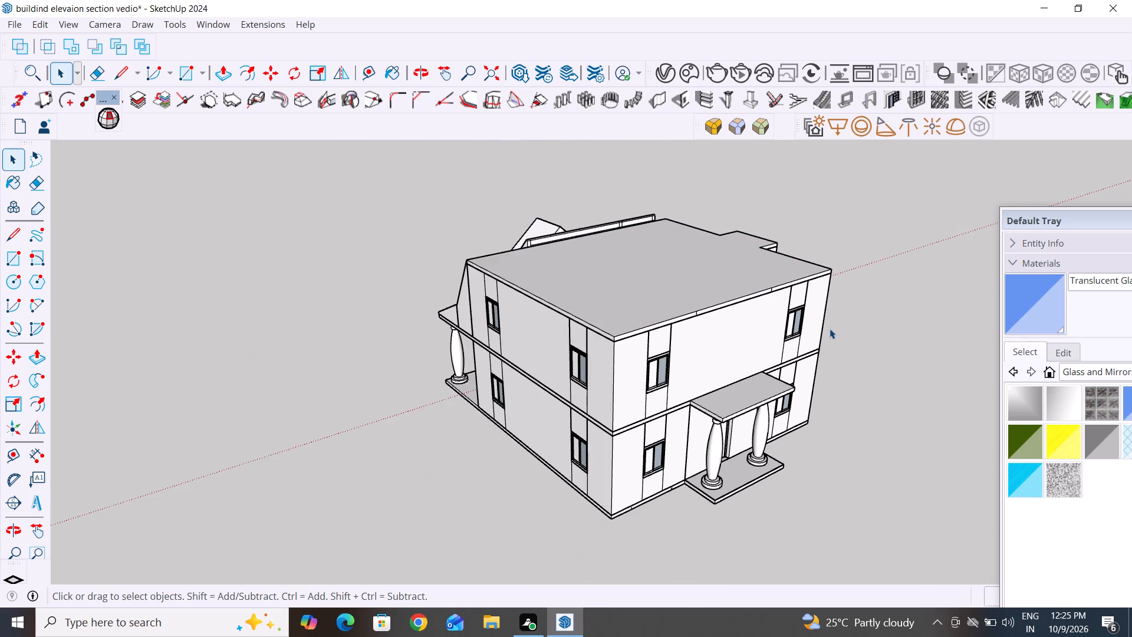
pyautogui.moveTo(546, 485); pyautogui.dragTo(760, 494, button='middle')
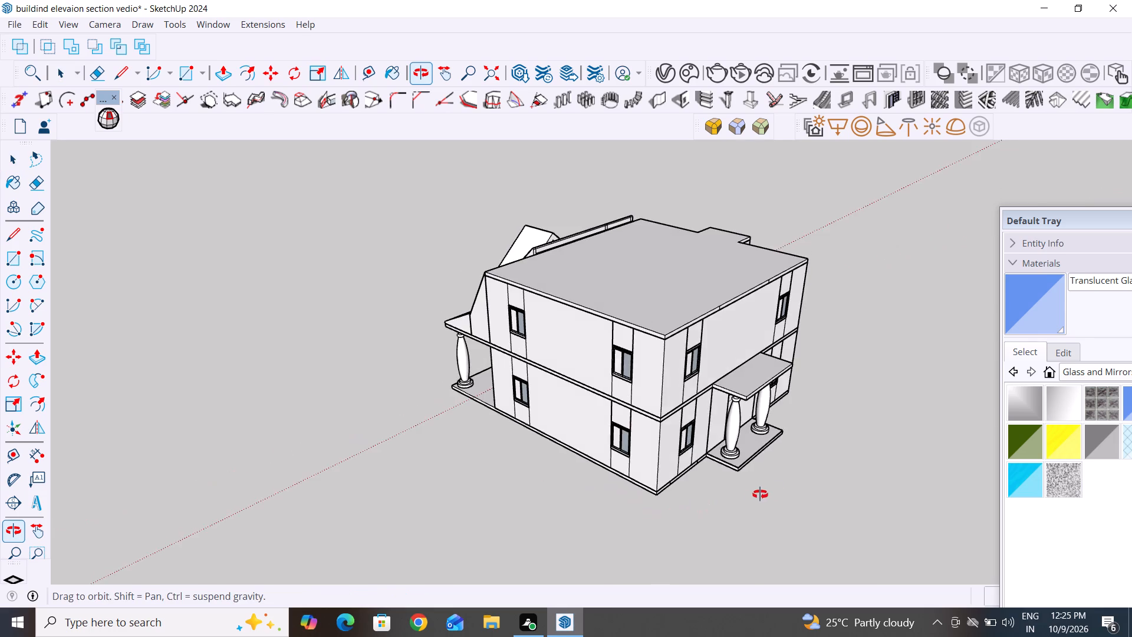
pyautogui.moveTo(760, 494); pyautogui.dragTo(887, 478, button='middle')
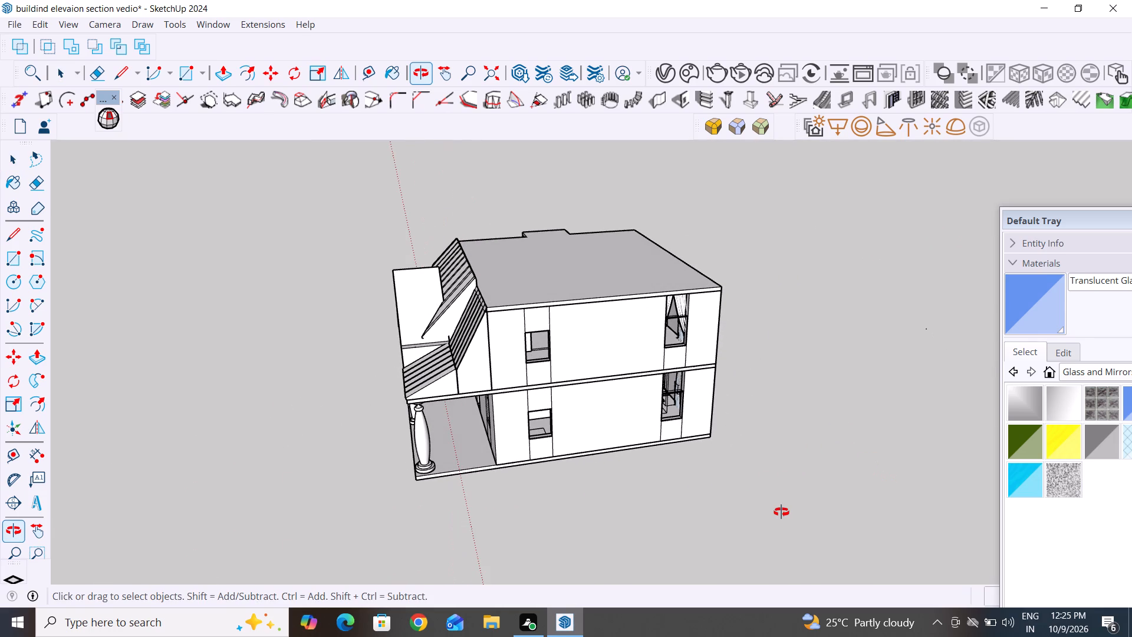
pyautogui.moveTo(555, 498); pyautogui.dragTo(822, 500, button='middle')
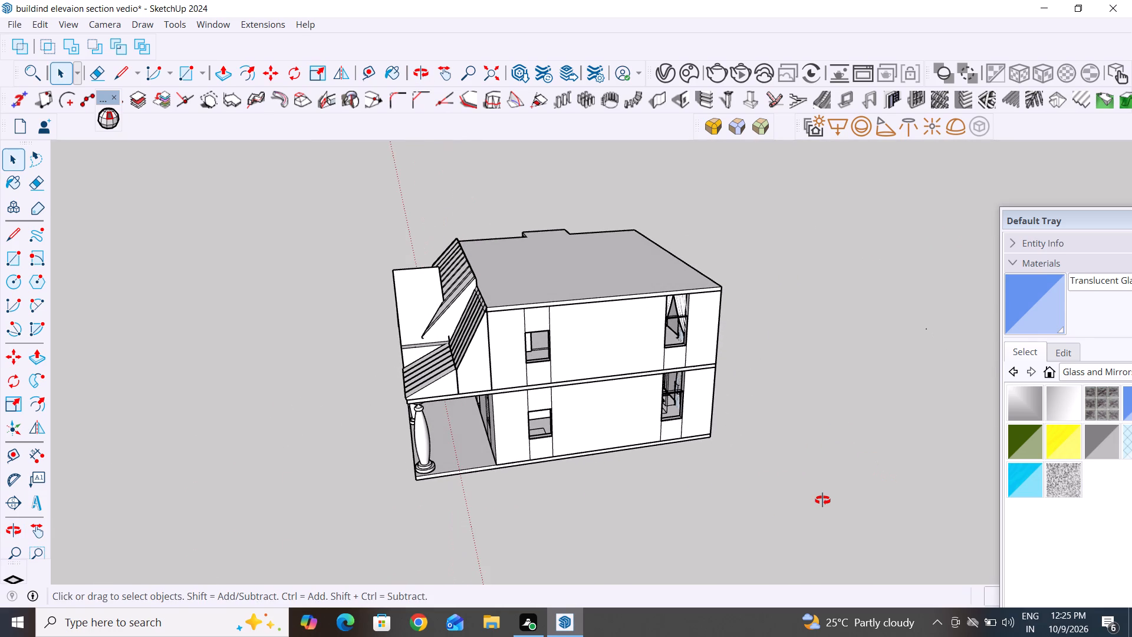
pyautogui.moveTo(822, 500); pyautogui.dragTo(819, 496, button='middle')
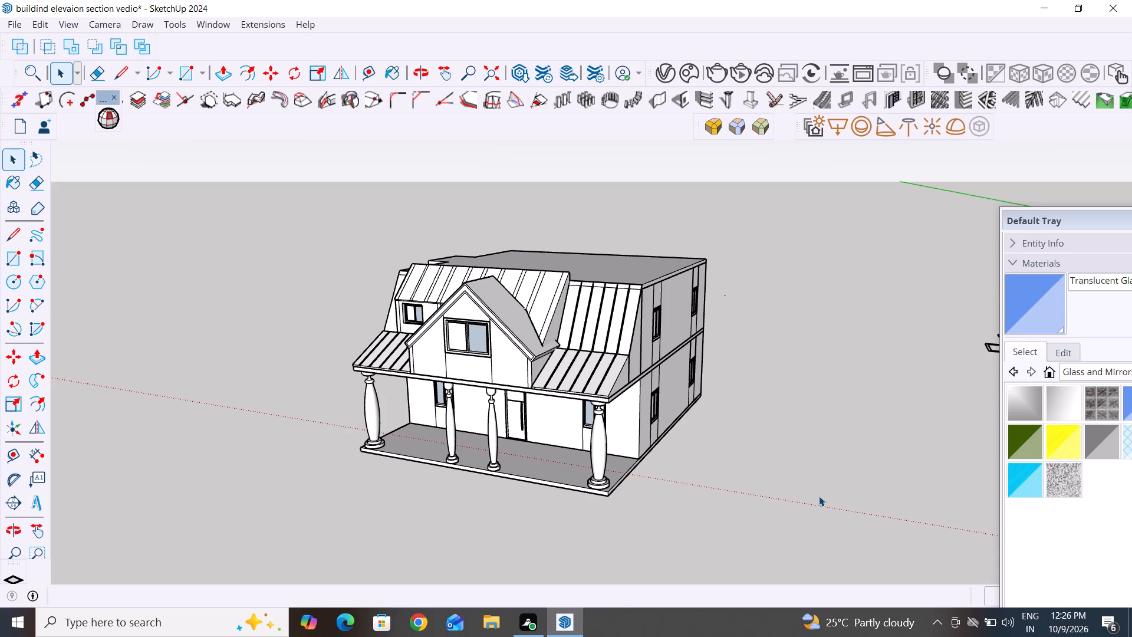
pyautogui.scroll(-2, 630, 487)
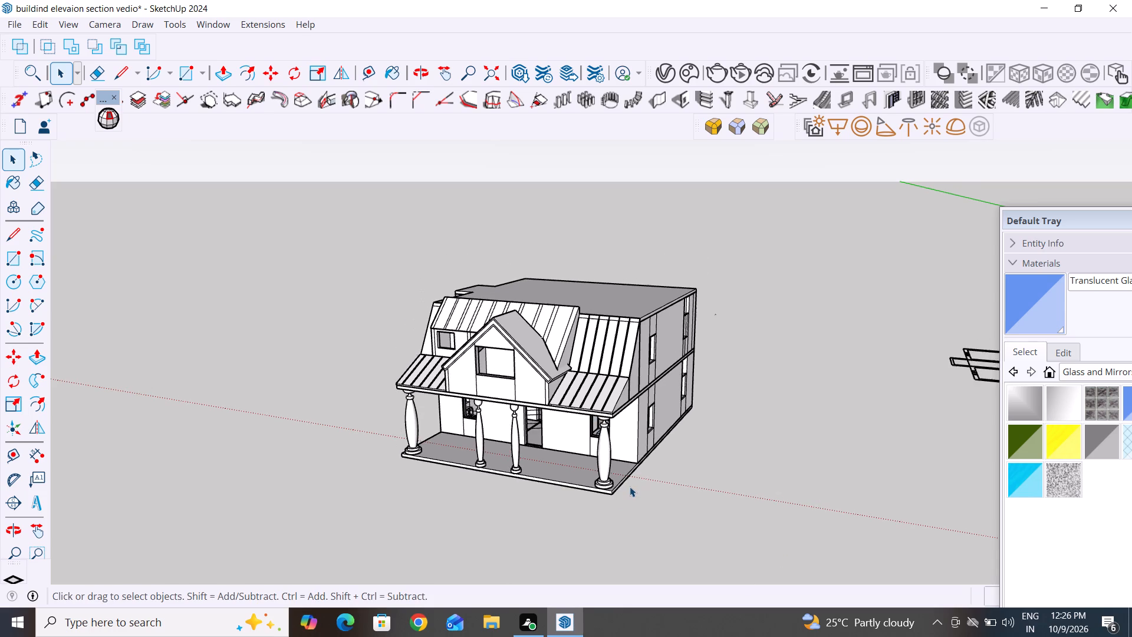
pyautogui.scroll(-1, 630, 487)
pyautogui.moveTo(609, 508); pyautogui.dragTo(746, 510, button='middle')
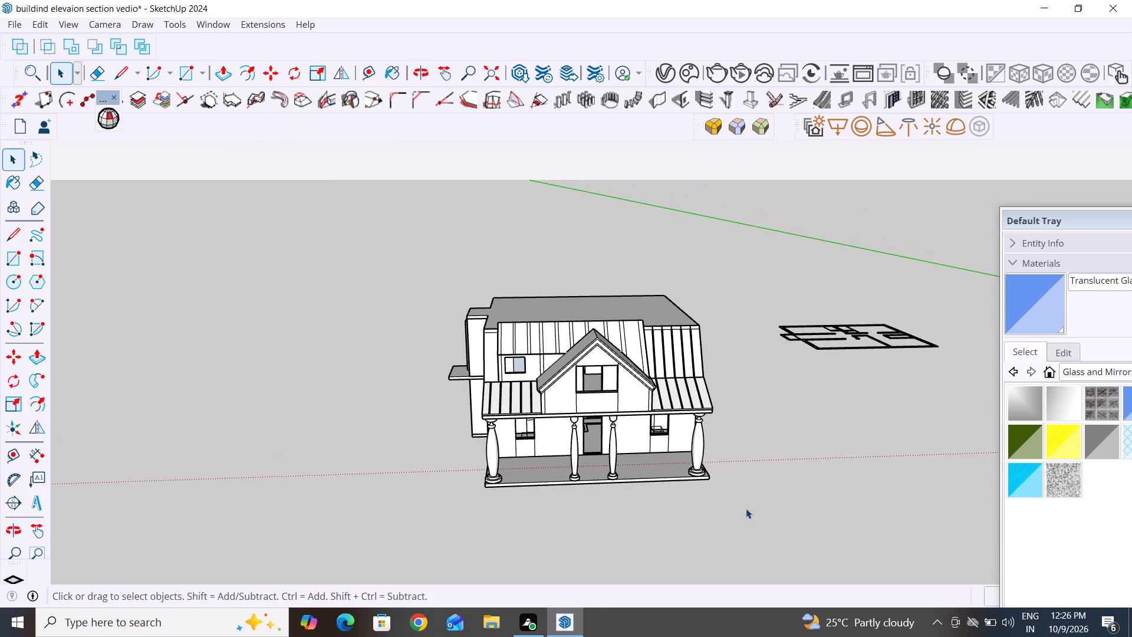
pyautogui.scroll(3, 386, 390)
pyautogui.moveTo(412, 403); pyautogui.dragTo(706, 503, button='middle')
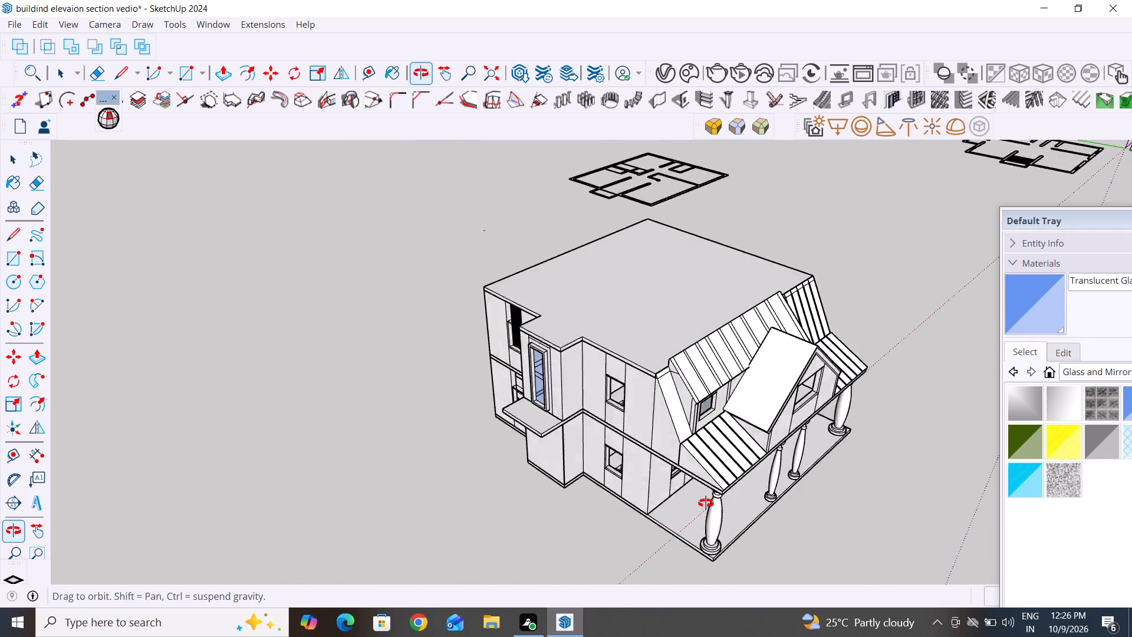
pyautogui.moveTo(706, 503); pyautogui.dragTo(869, 523, button='middle')
pyautogui.scroll(2, 681, 451)
pyautogui.moveTo(703, 451); pyautogui.dragTo(707, 523, button='middle')
pyautogui.scroll(1, 705, 467)
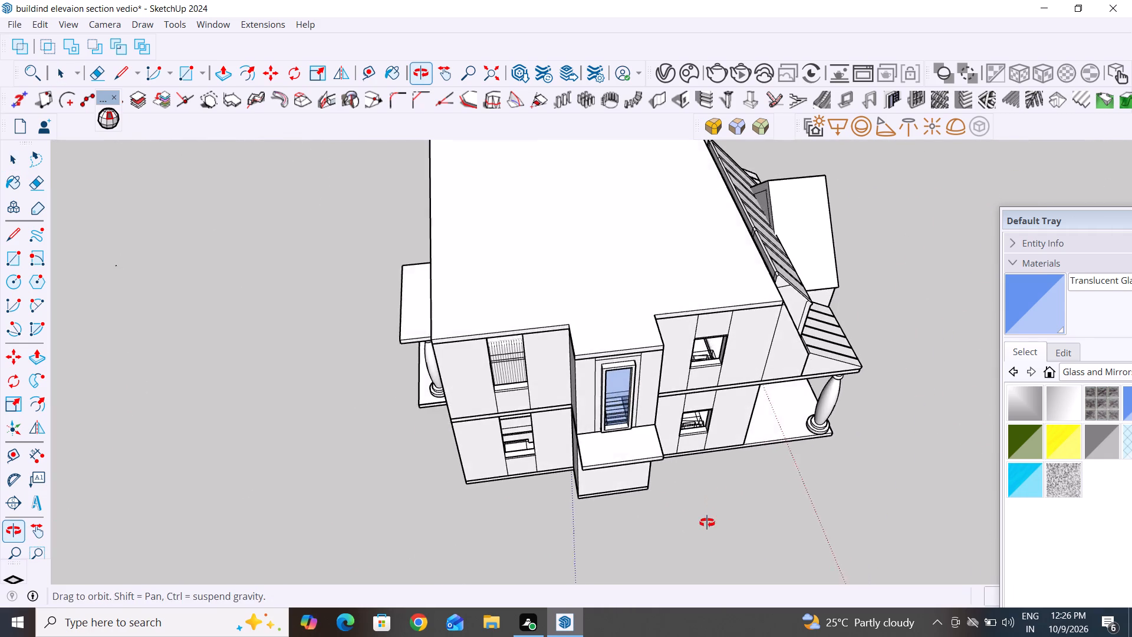
pyautogui.moveTo(707, 523); pyautogui.dragTo(705, 526, button='middle')
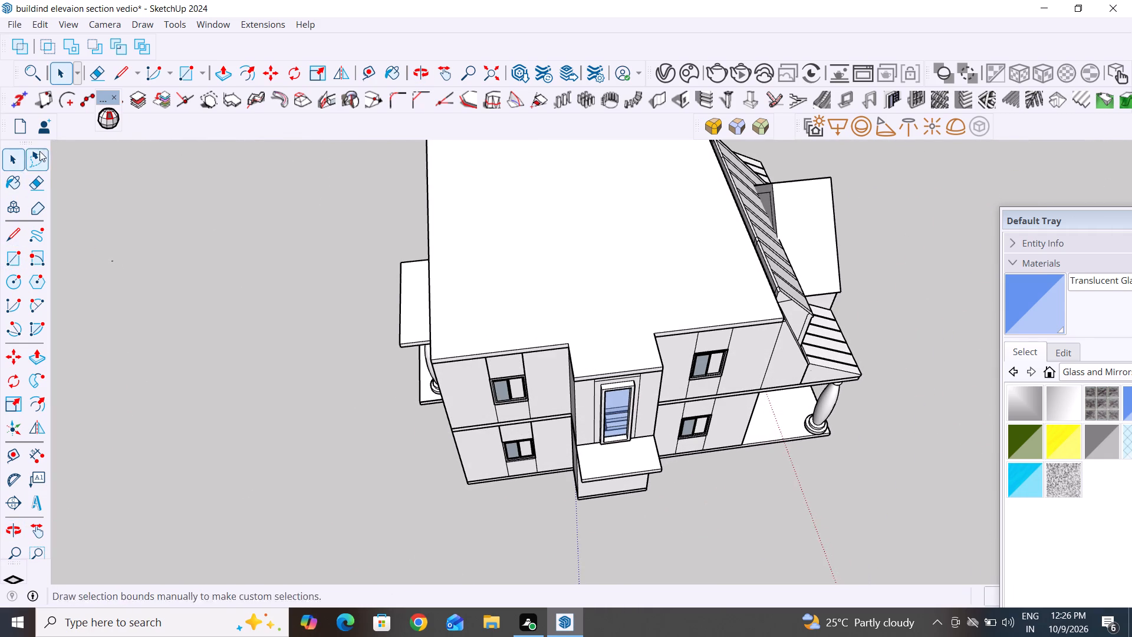
pyautogui.click(15, 158)
pyautogui.click(137, 254)
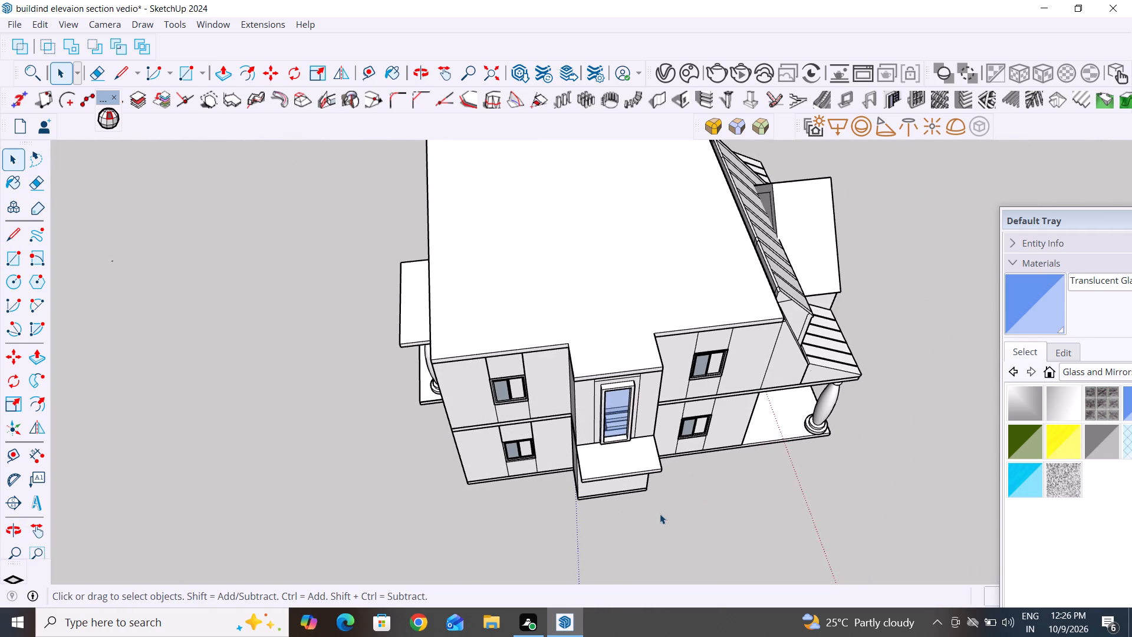
pyautogui.scroll(4, 666, 517)
pyautogui.moveTo(741, 489); pyautogui.dragTo(700, 461, button='middle')
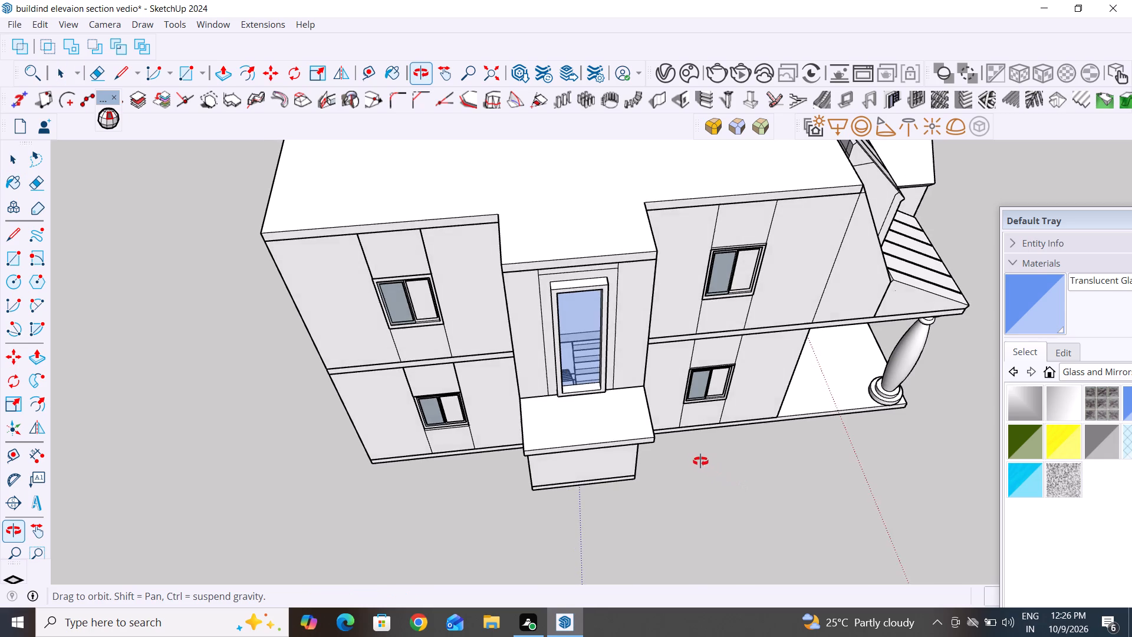
pyautogui.moveTo(700, 461); pyautogui.dragTo(684, 450, button='middle')
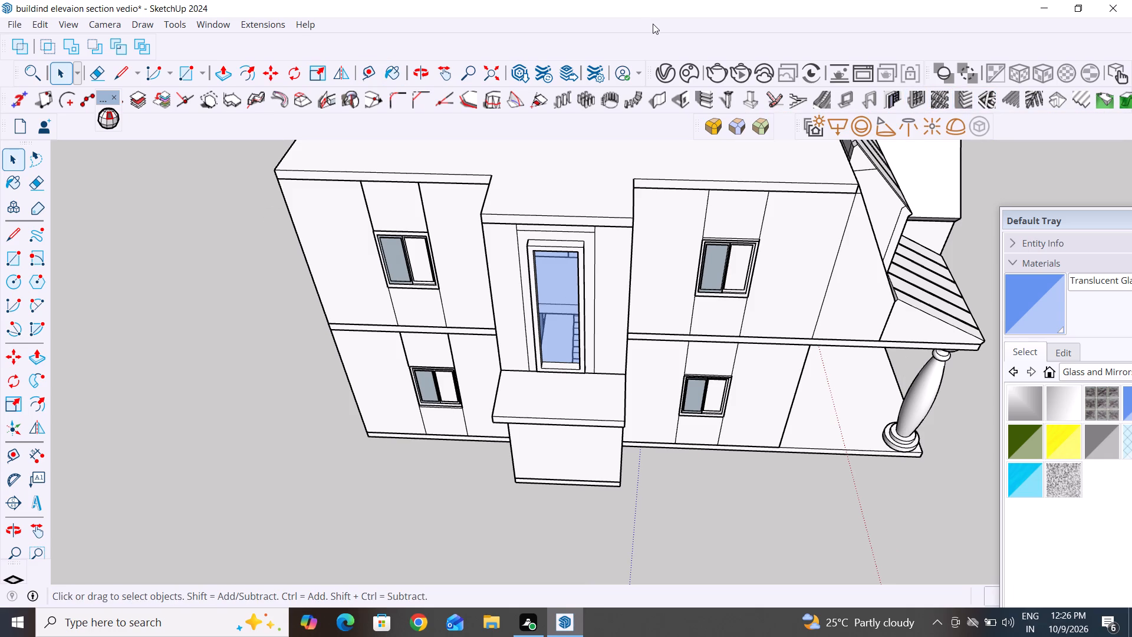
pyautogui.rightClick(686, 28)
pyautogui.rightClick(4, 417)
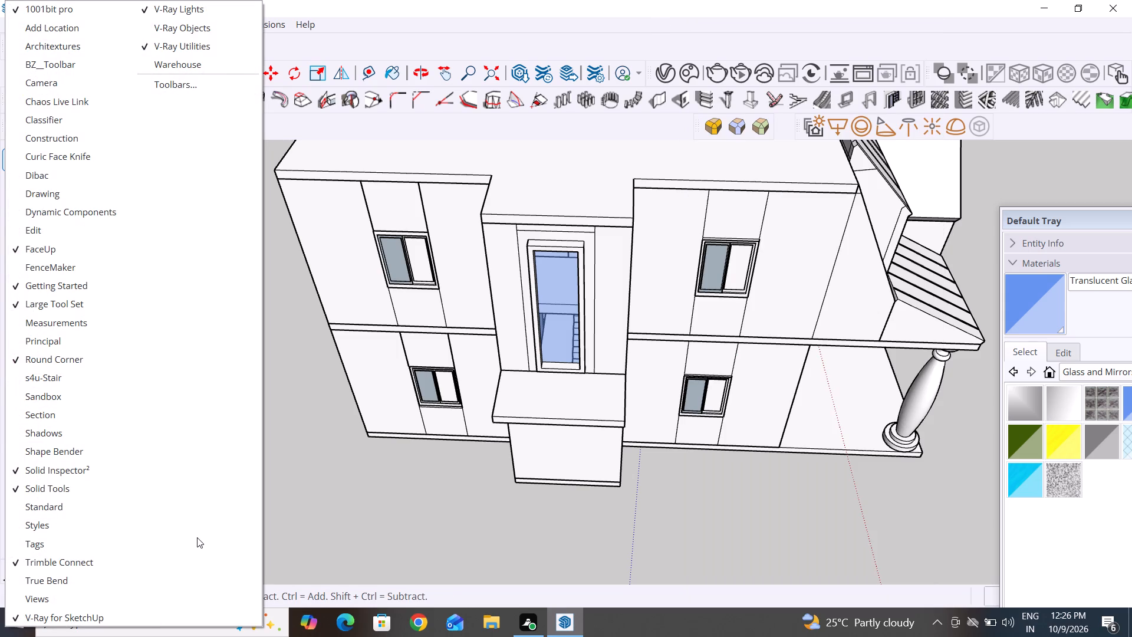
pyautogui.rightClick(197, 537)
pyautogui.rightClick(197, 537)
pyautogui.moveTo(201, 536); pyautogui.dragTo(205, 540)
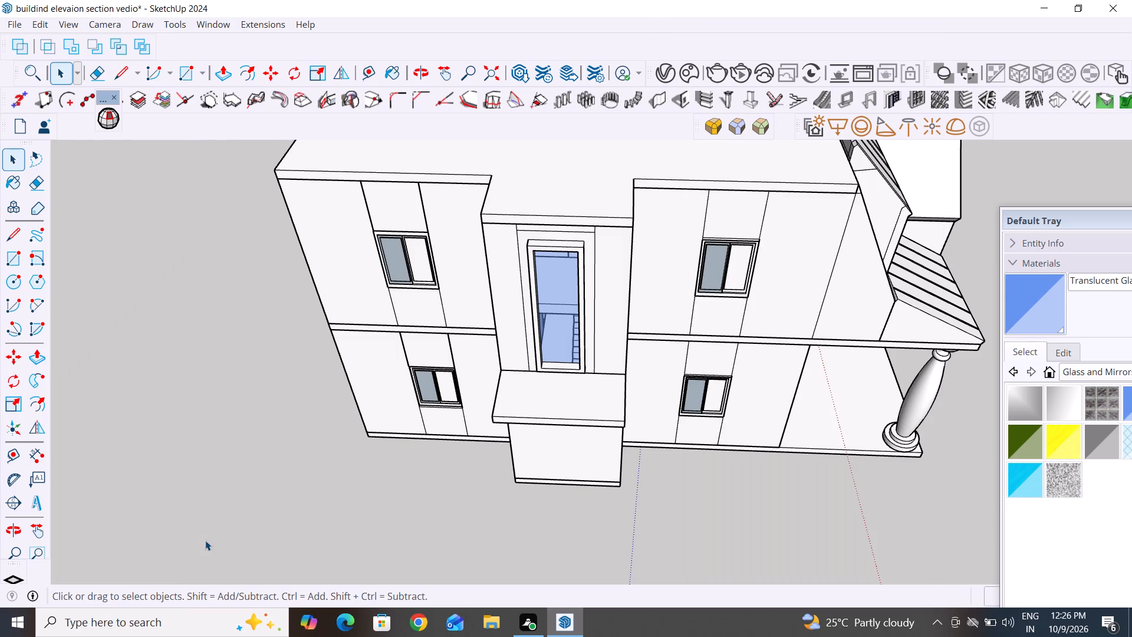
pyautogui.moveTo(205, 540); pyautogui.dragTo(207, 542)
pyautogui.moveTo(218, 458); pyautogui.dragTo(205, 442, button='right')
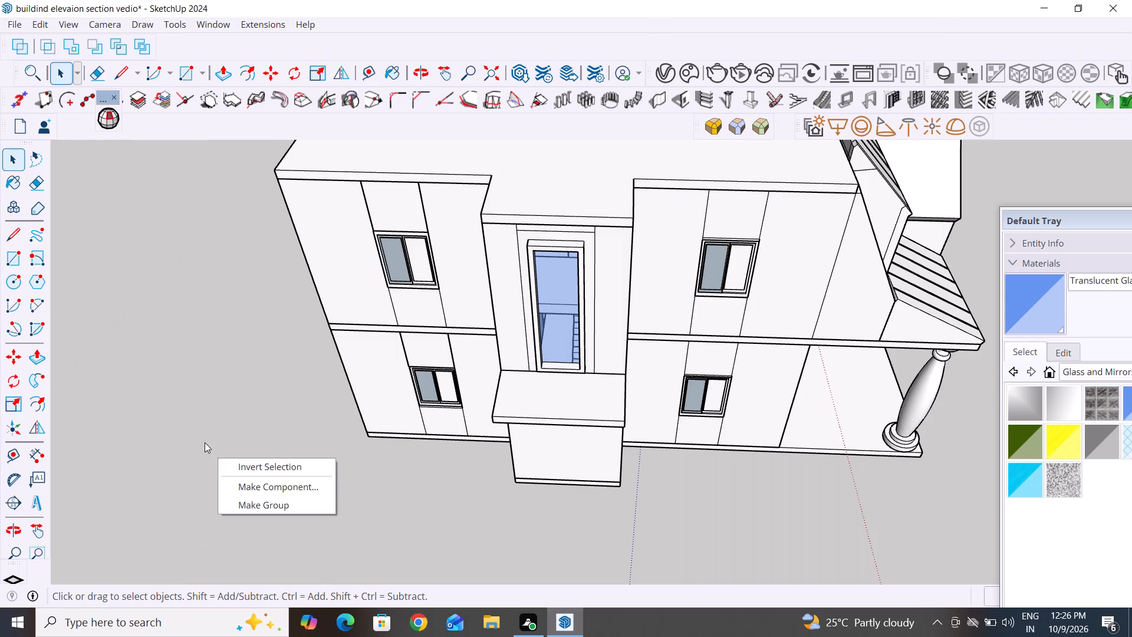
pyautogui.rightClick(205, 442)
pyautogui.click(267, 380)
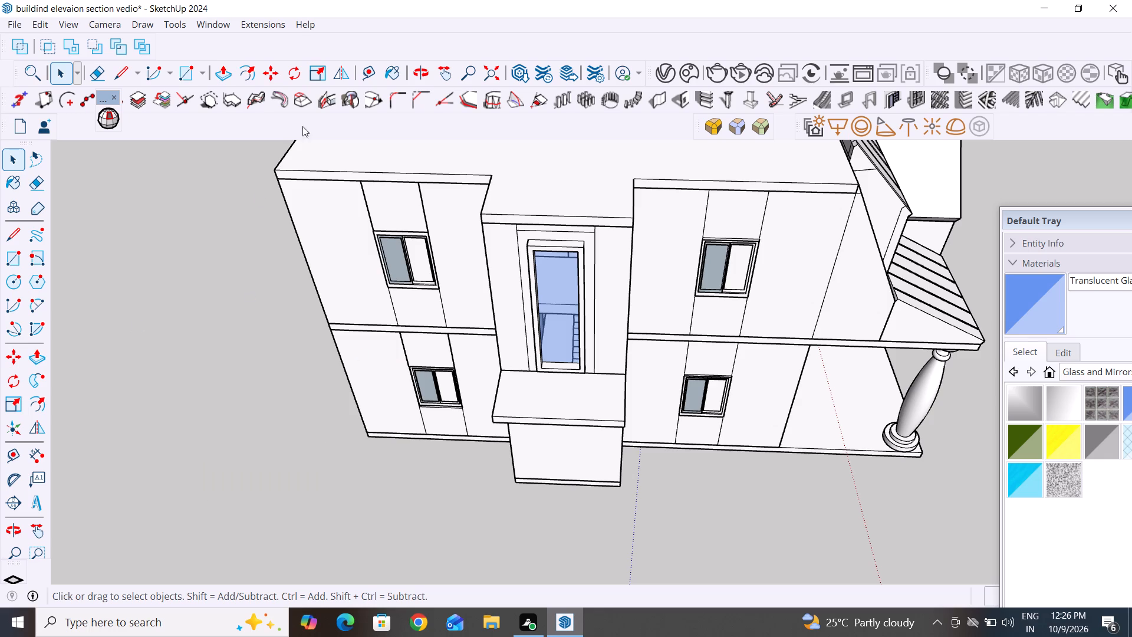
# Turn on the FenceMaker tool set.
pyautogui.rightClick(478, 40)
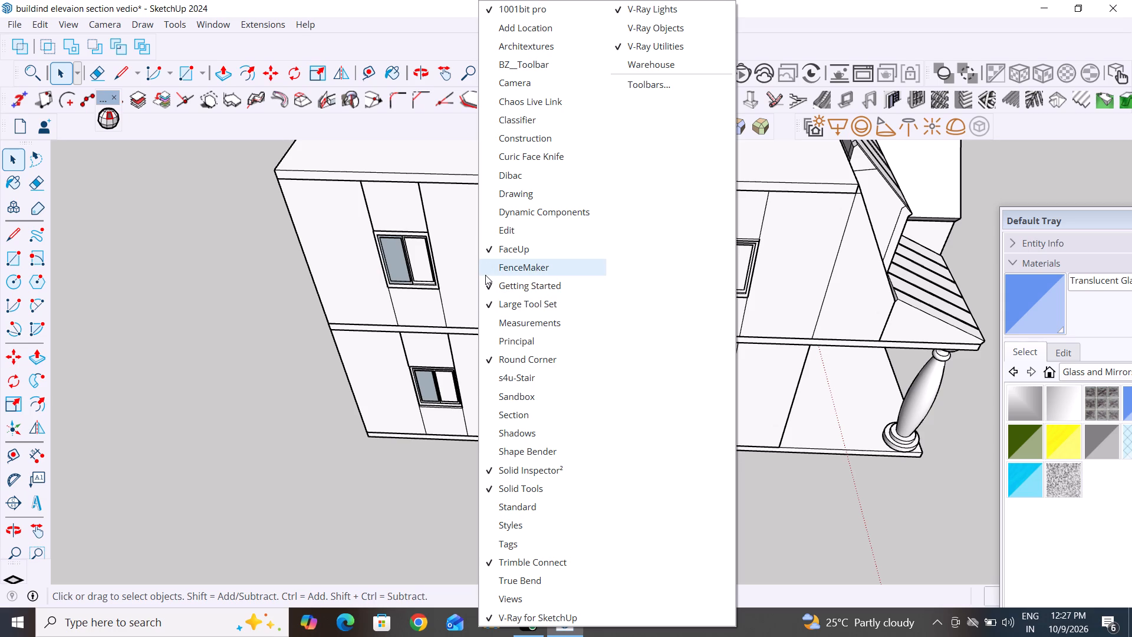
pyautogui.click(493, 269)
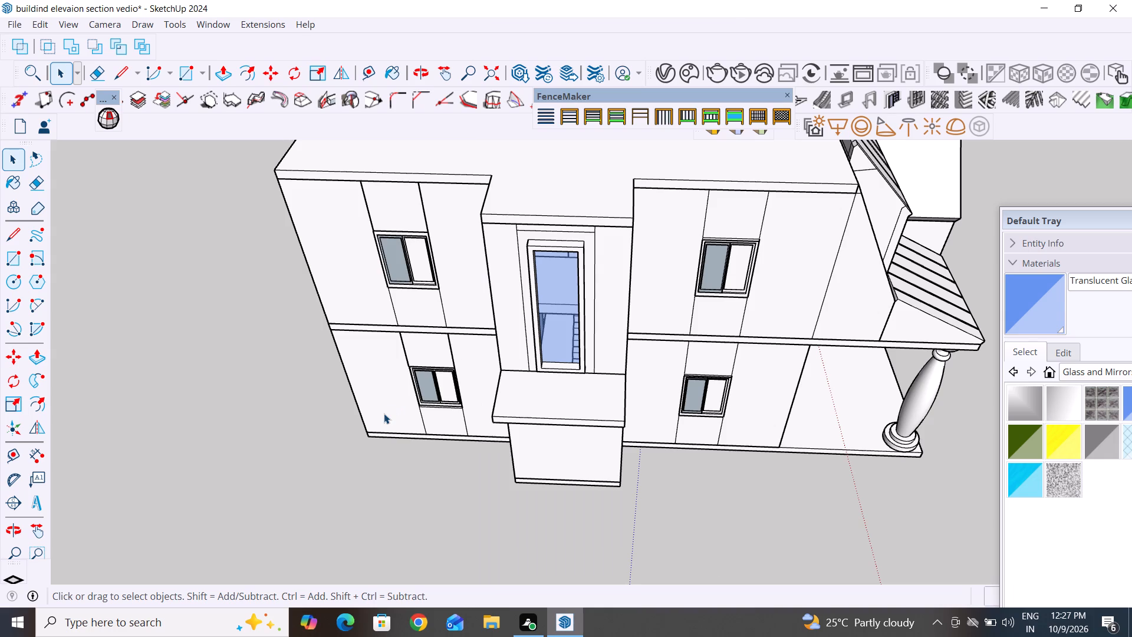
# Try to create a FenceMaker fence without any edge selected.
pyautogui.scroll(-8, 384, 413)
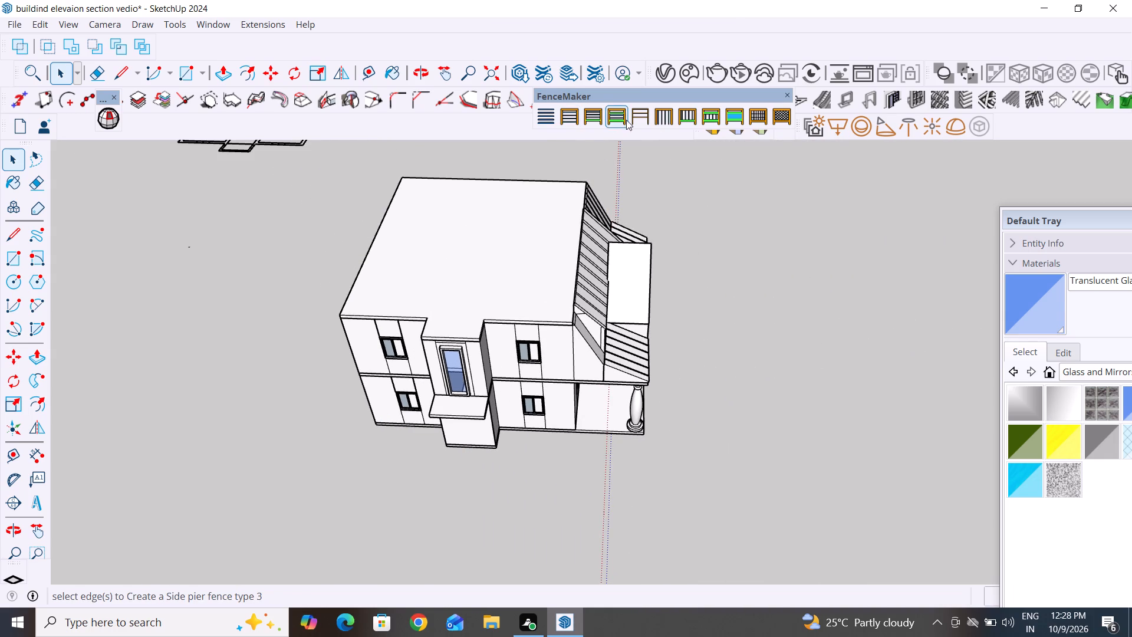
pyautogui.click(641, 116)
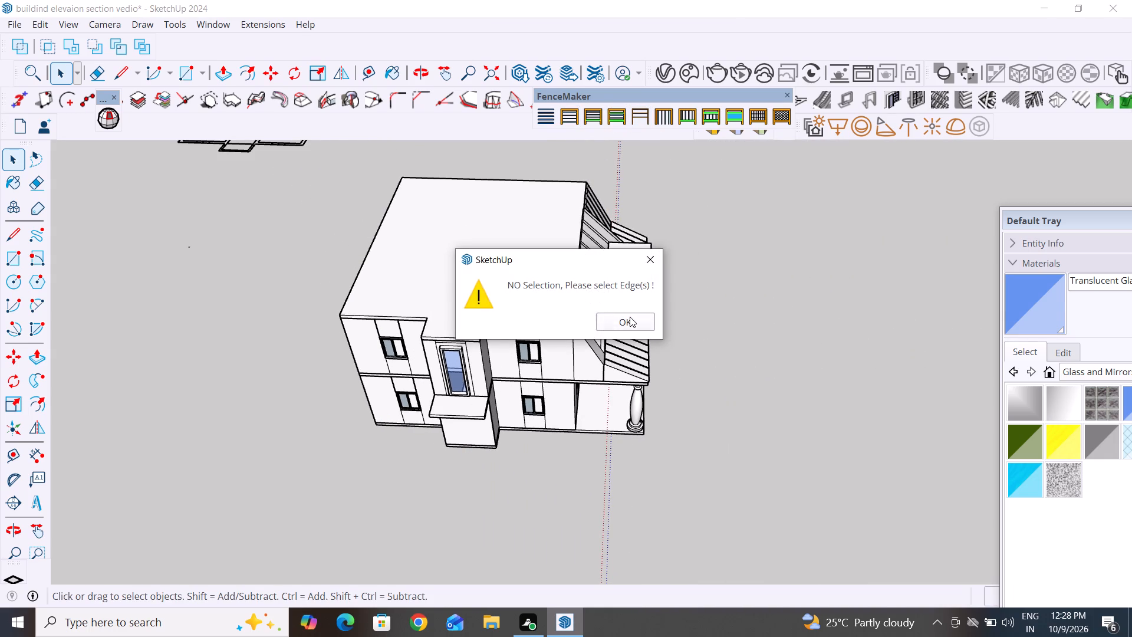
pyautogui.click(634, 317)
# Draw three connected lines on top of the ledge below the tall stair window, inset along its open sides.
pyautogui.moveTo(17, 235); pyautogui.dragTo(12, 228)
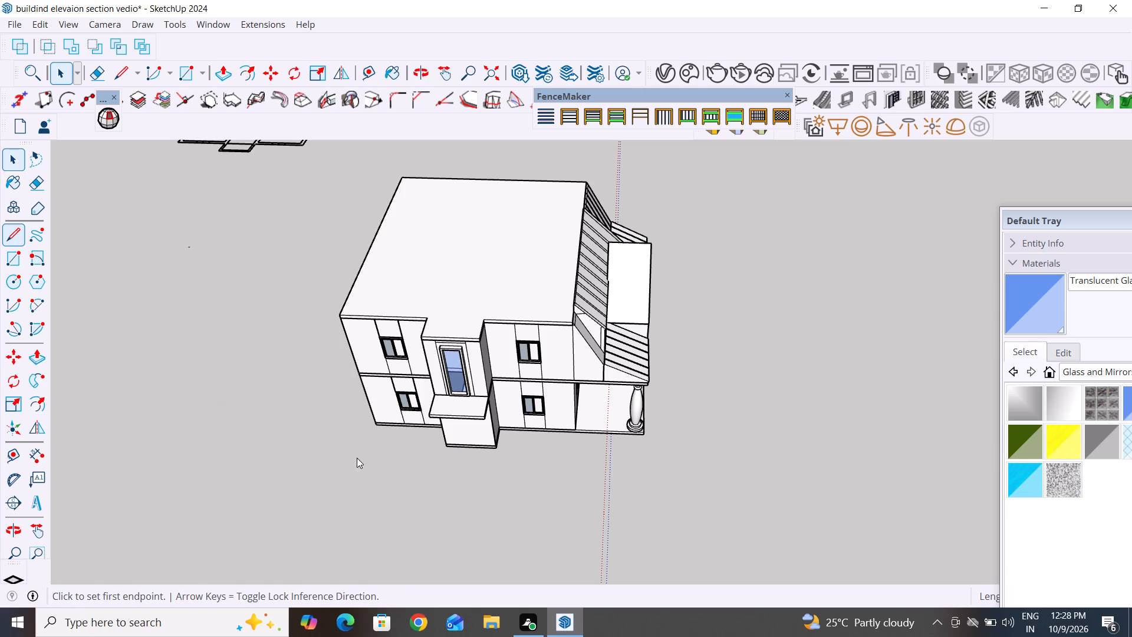
pyautogui.scroll(9, 413, 438)
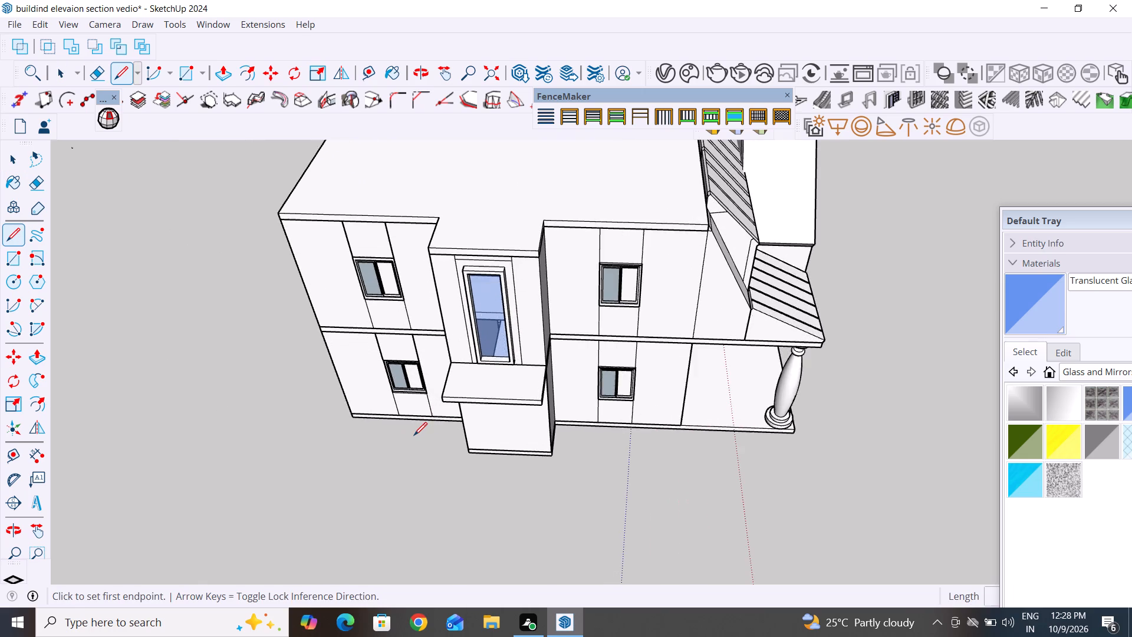
pyautogui.click(480, 334)
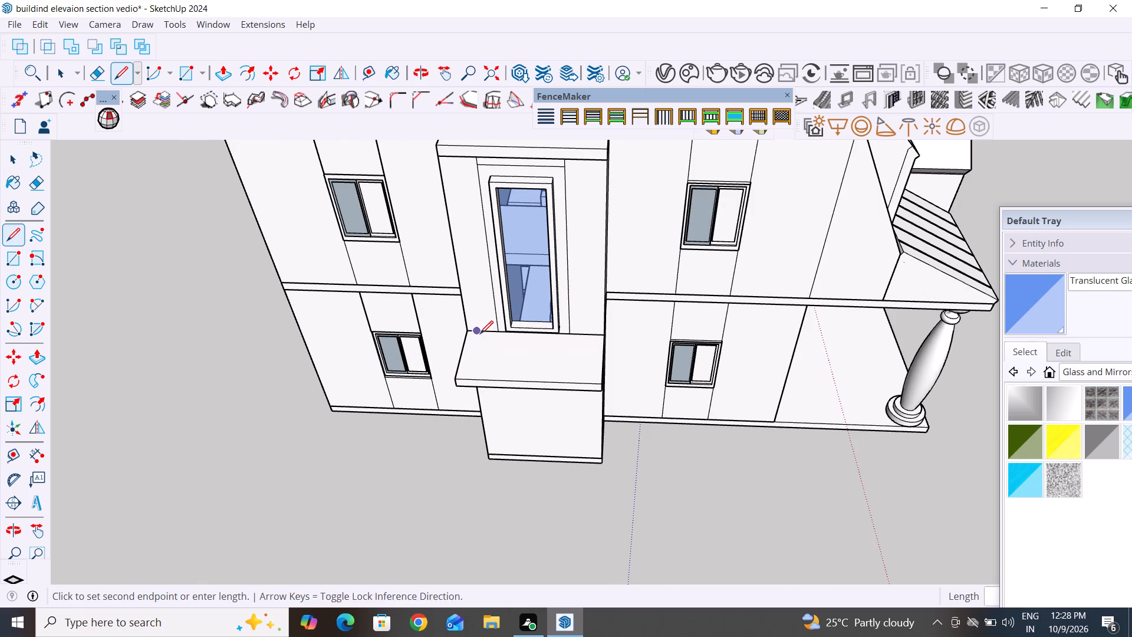
pyautogui.click(466, 369)
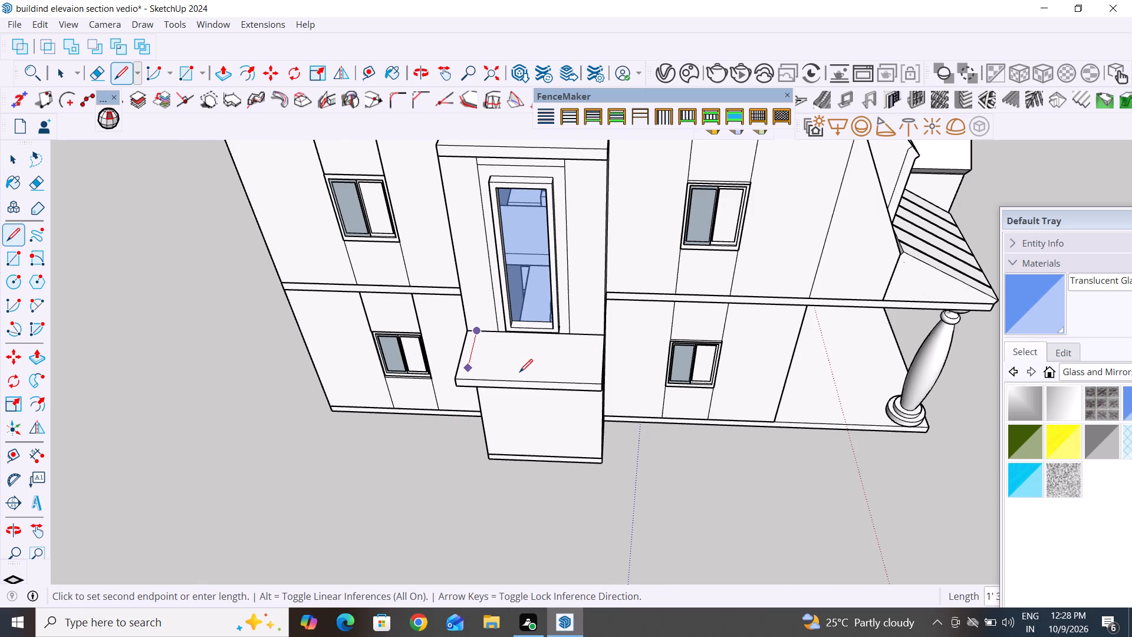
pyautogui.click(590, 372)
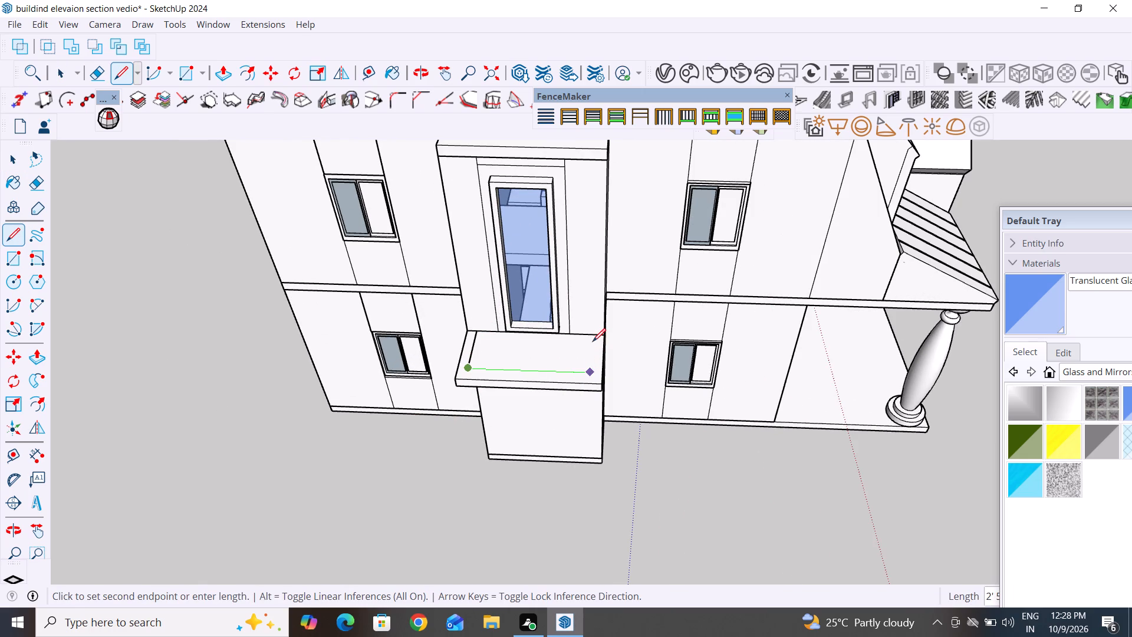
pyautogui.click(593, 338)
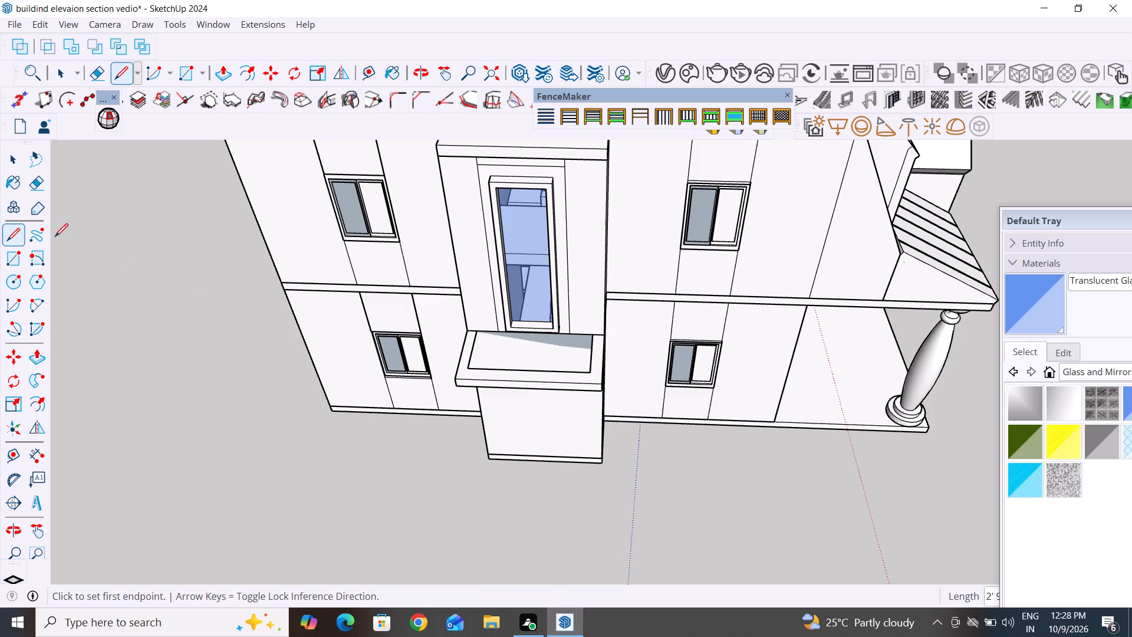
# Create a 3' high FenceMaker fence along the three inset lines on the ledge below the tall stair window.
pyautogui.click(11, 158)
pyautogui.click(641, 120)
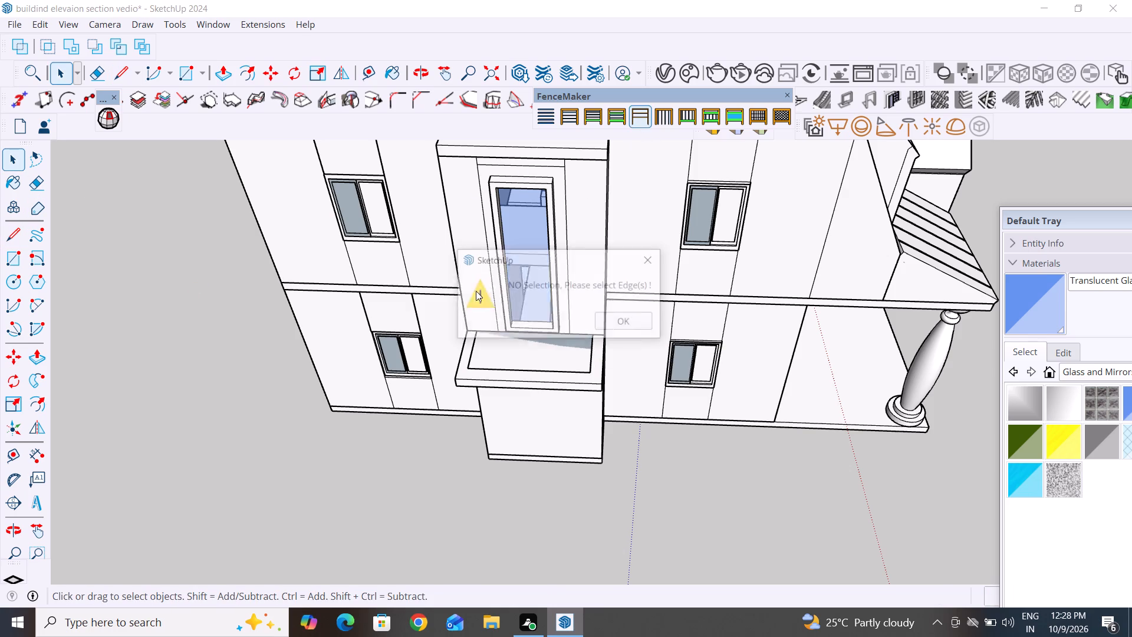
pyautogui.click(633, 320)
pyautogui.click(577, 373)
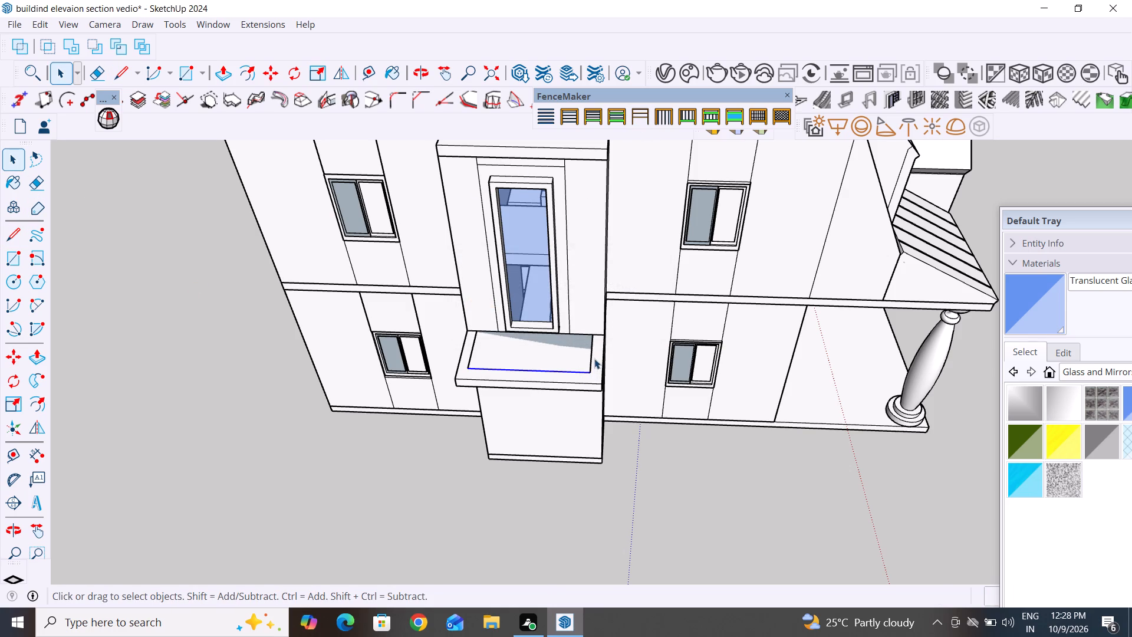
pyautogui.keyDown('ctrl'); pyautogui.click(591, 354); pyautogui.keyUp('ctrl')
pyautogui.keyDown('ctrl'); pyautogui.click(473, 350); pyautogui.keyUp('ctrl')
pyautogui.click(643, 111)
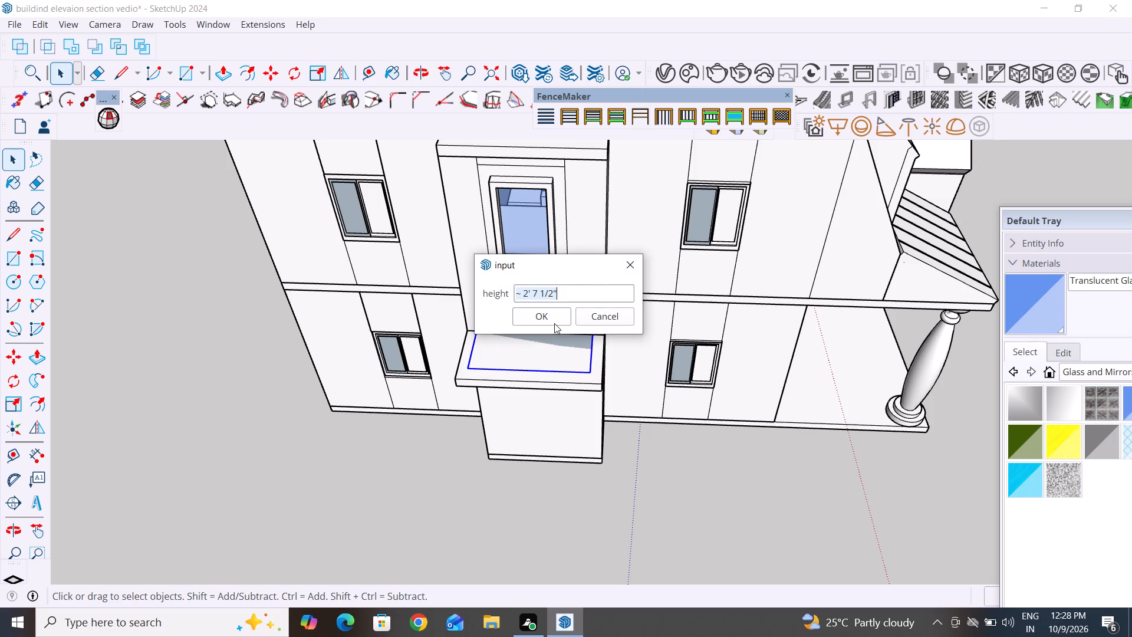
pyautogui.press('BackSpace')
pyautogui.press('BackSpace')
pyautogui.write("3'")
pyautogui.press('Return')
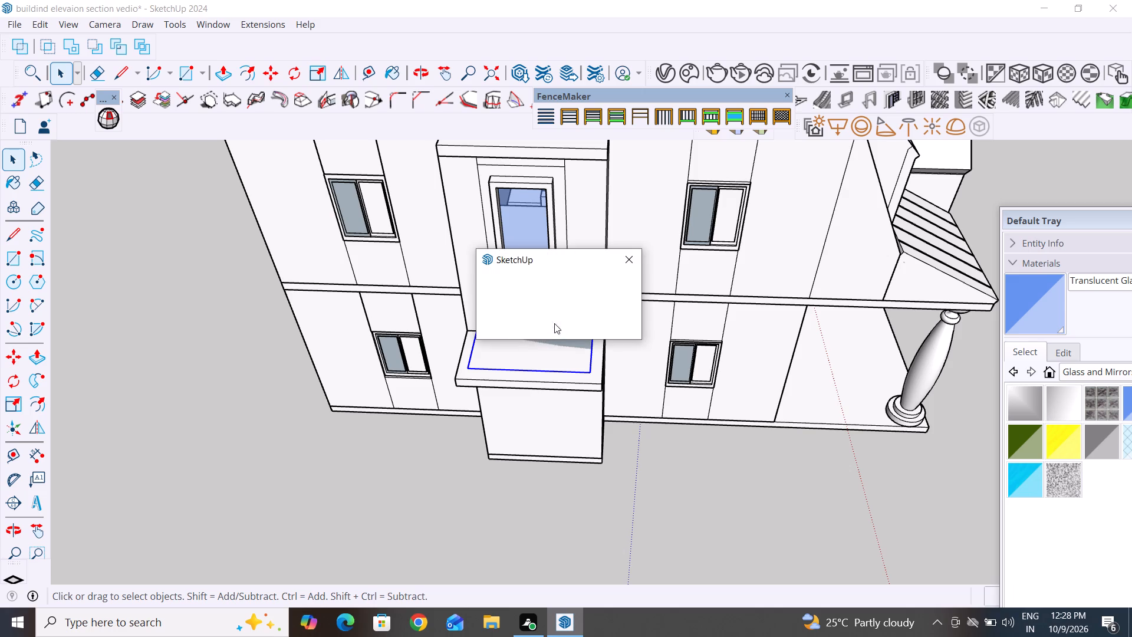
pyautogui.click(594, 325)
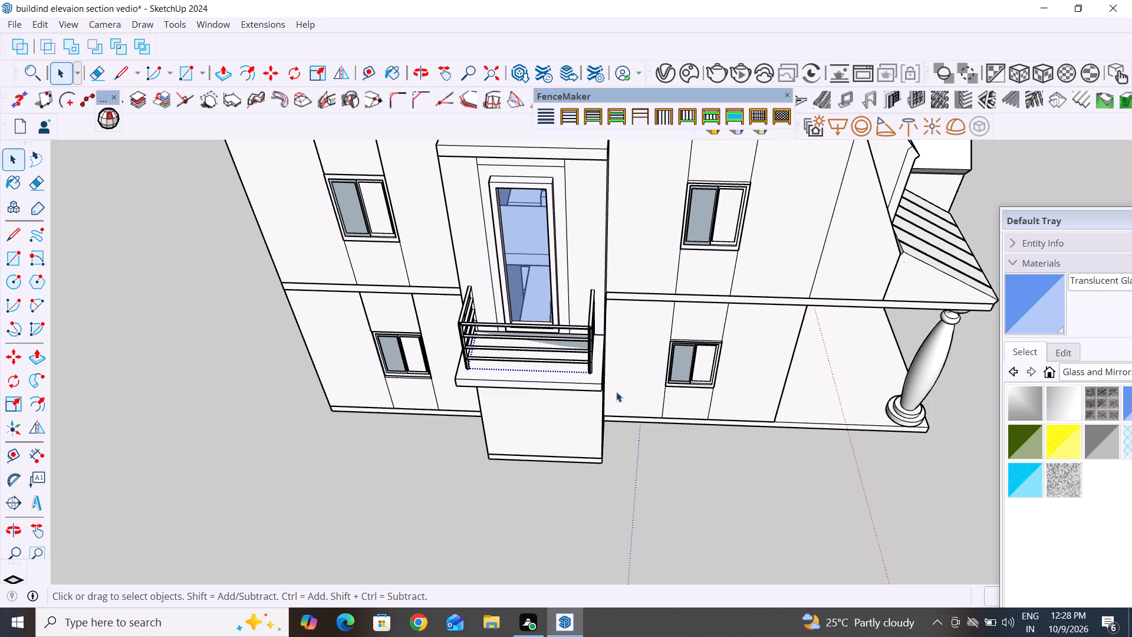
pyautogui.click(141, 241)
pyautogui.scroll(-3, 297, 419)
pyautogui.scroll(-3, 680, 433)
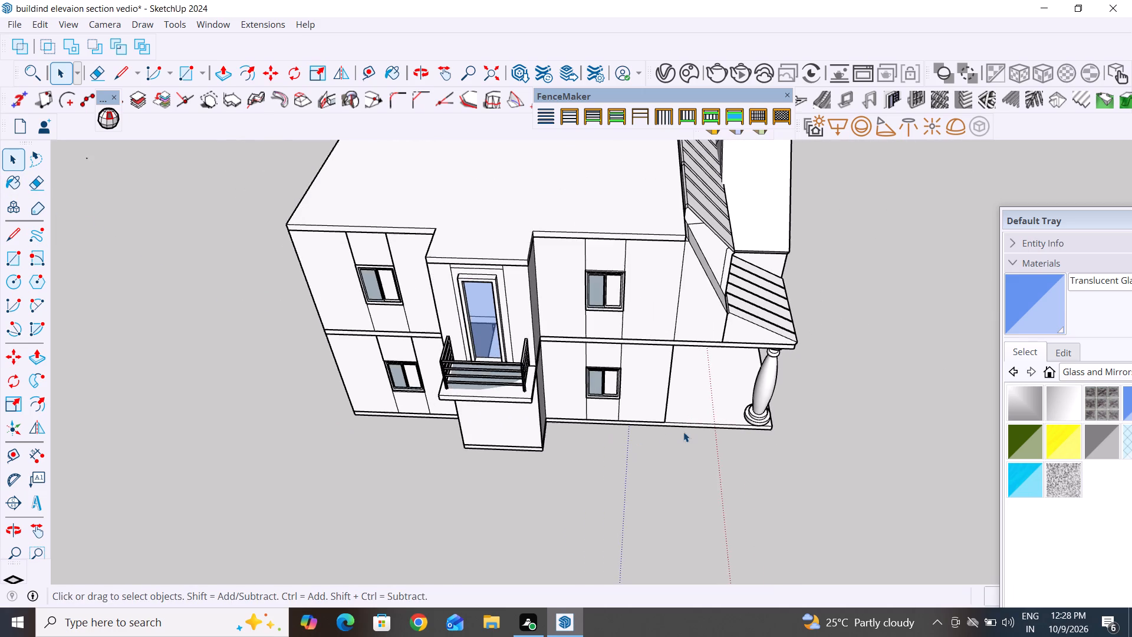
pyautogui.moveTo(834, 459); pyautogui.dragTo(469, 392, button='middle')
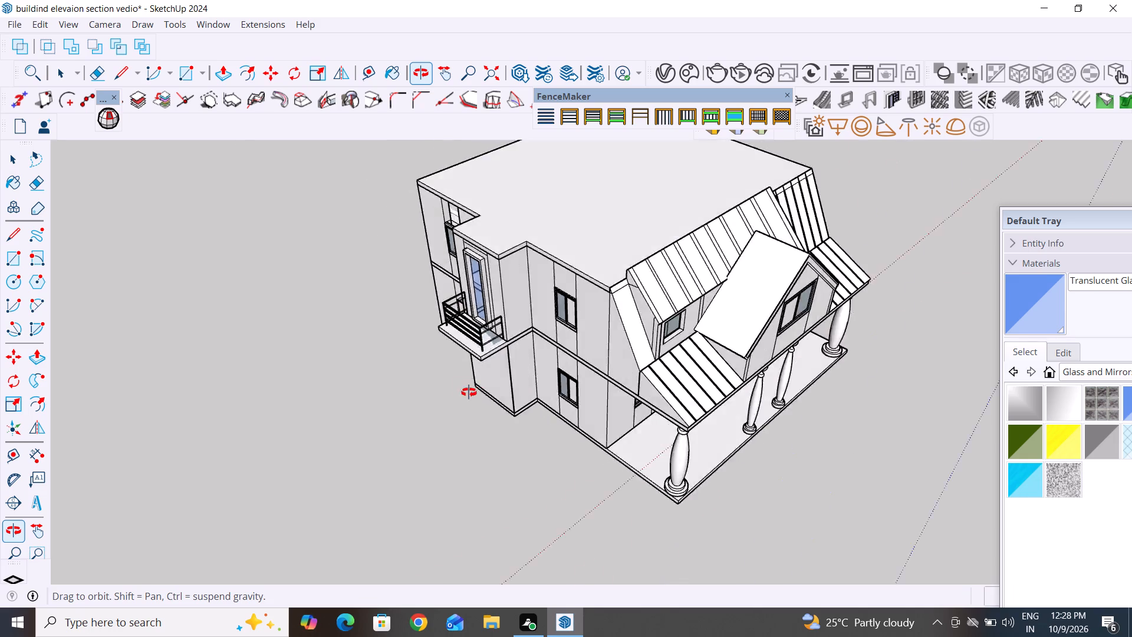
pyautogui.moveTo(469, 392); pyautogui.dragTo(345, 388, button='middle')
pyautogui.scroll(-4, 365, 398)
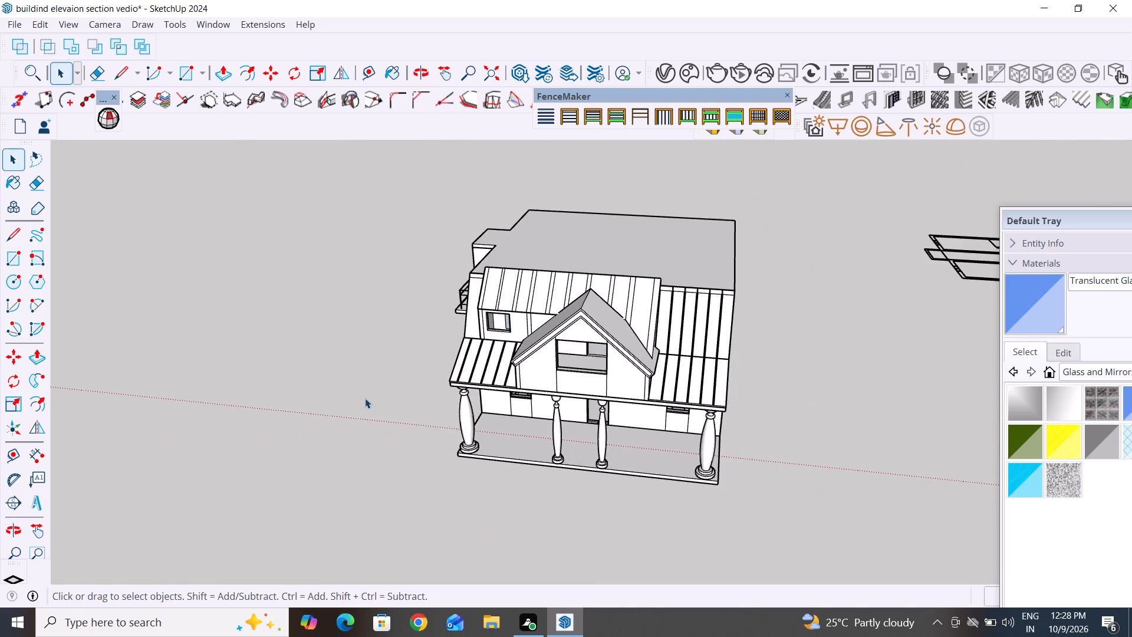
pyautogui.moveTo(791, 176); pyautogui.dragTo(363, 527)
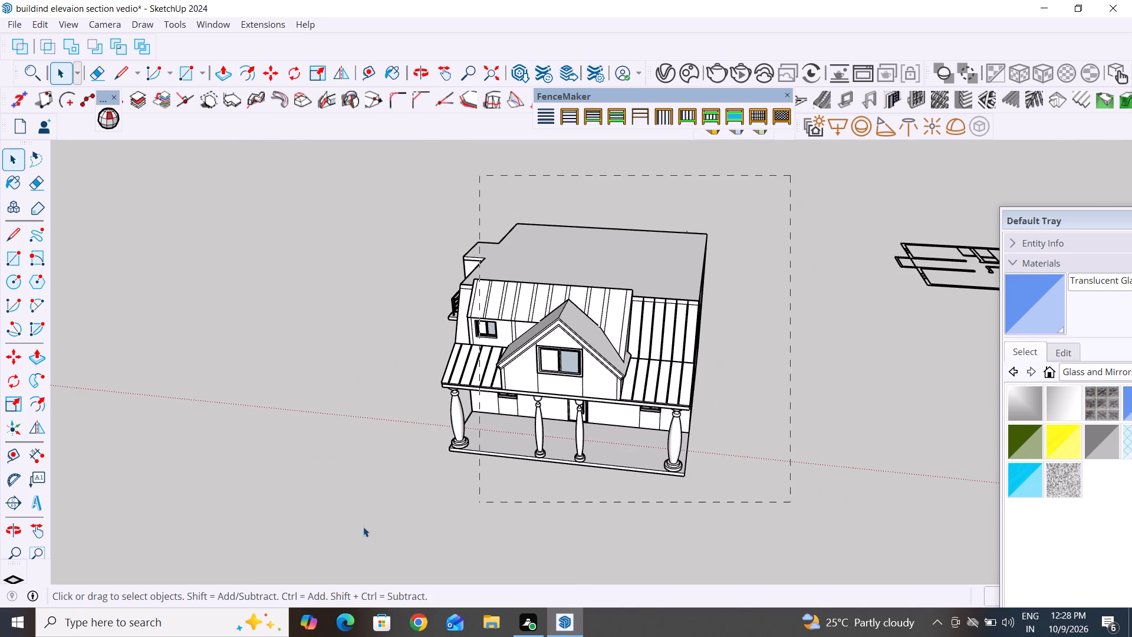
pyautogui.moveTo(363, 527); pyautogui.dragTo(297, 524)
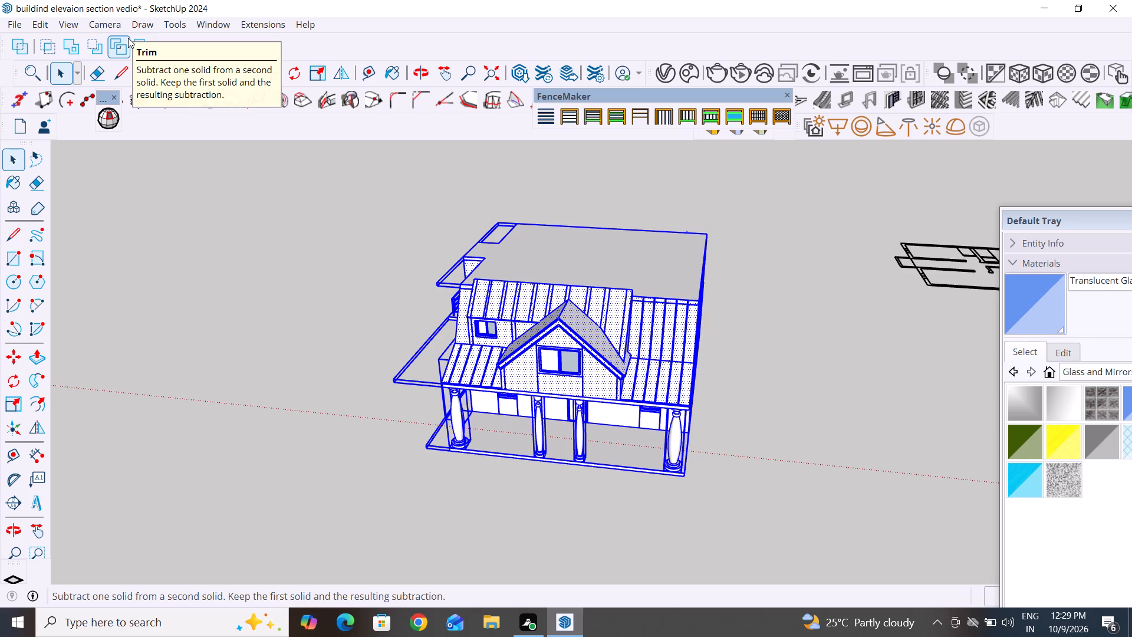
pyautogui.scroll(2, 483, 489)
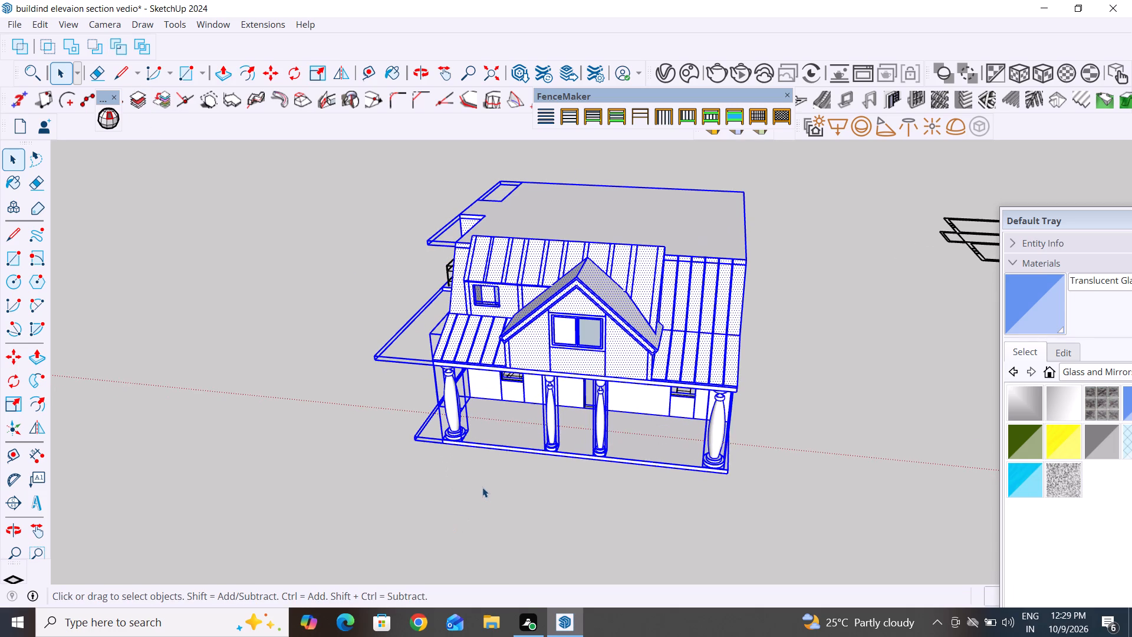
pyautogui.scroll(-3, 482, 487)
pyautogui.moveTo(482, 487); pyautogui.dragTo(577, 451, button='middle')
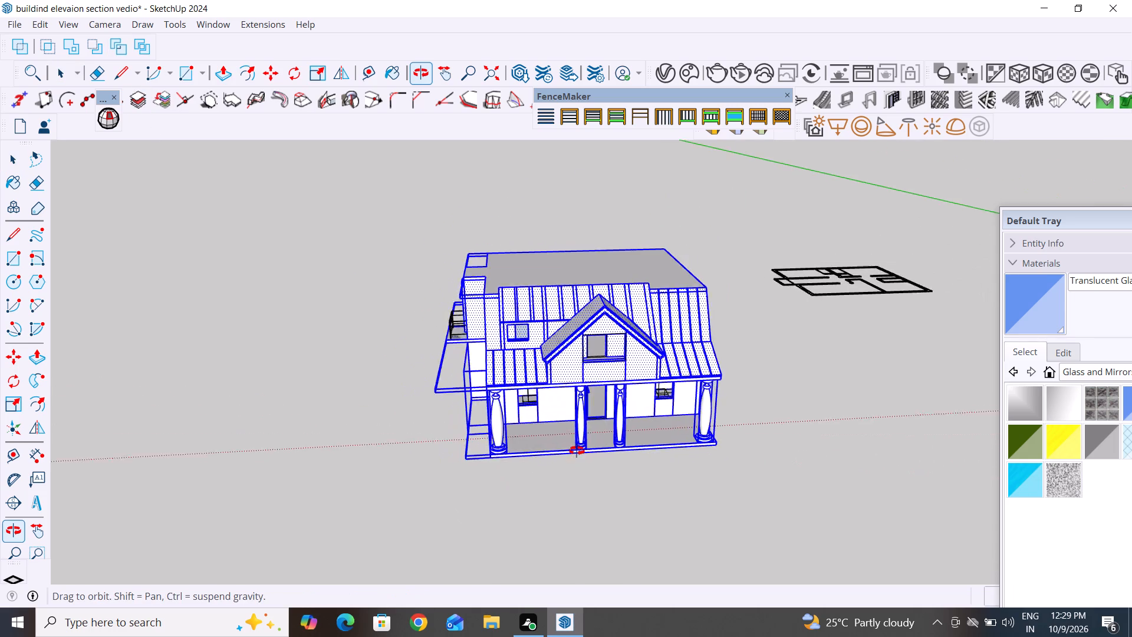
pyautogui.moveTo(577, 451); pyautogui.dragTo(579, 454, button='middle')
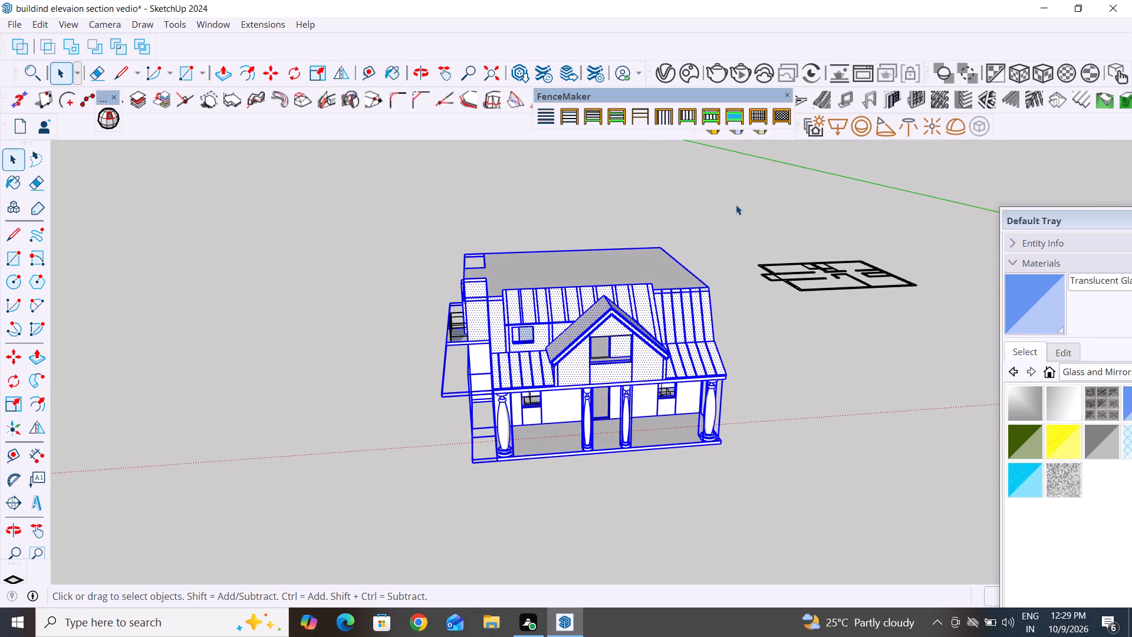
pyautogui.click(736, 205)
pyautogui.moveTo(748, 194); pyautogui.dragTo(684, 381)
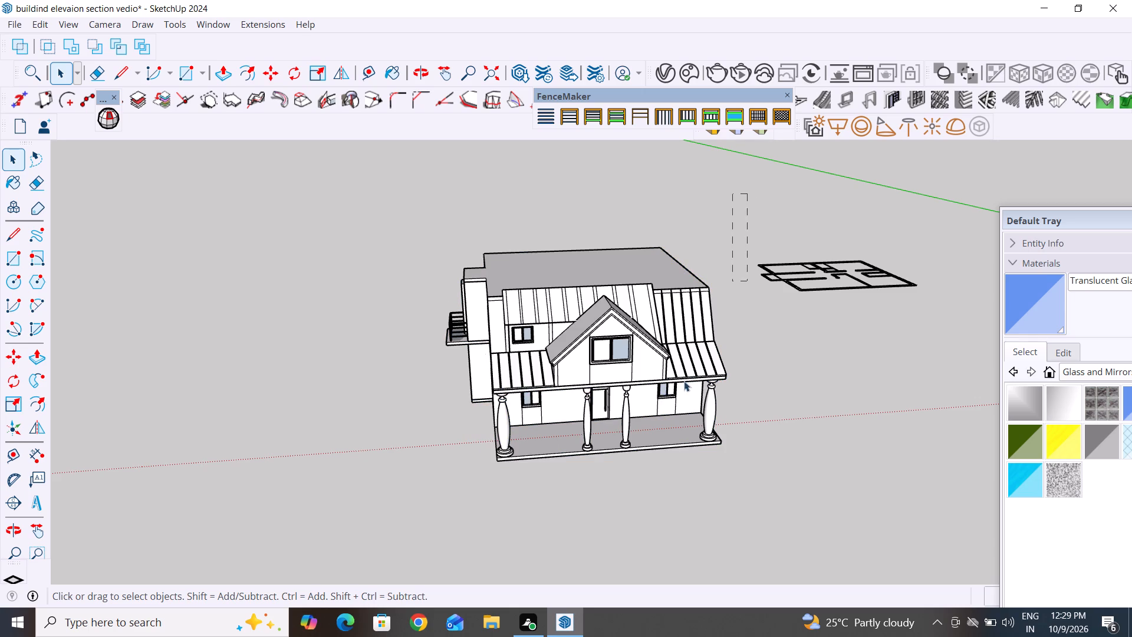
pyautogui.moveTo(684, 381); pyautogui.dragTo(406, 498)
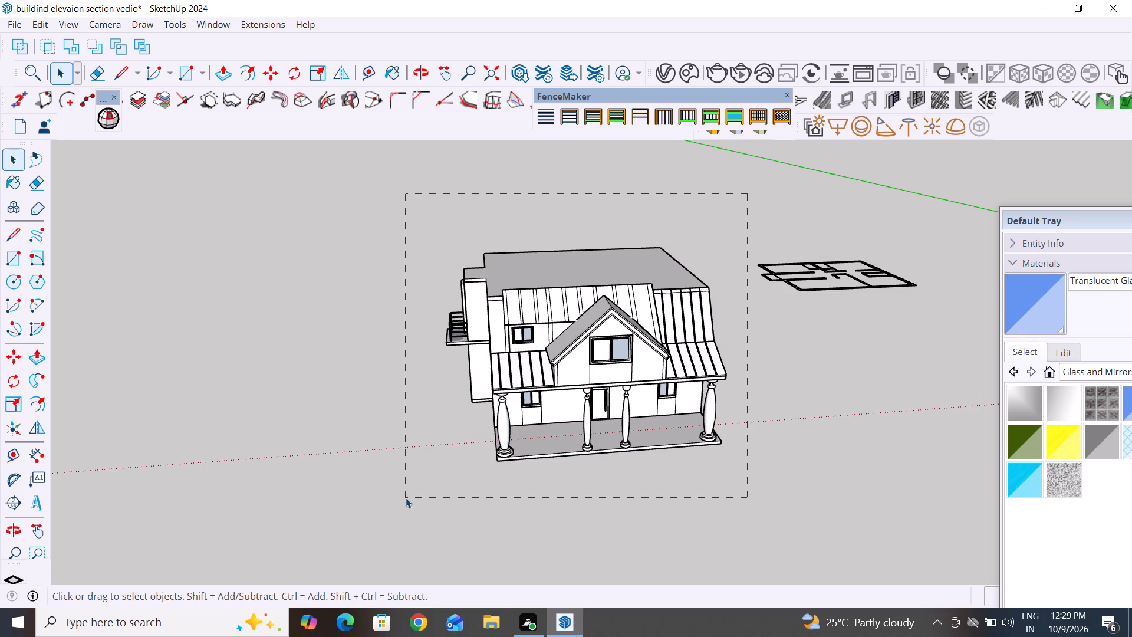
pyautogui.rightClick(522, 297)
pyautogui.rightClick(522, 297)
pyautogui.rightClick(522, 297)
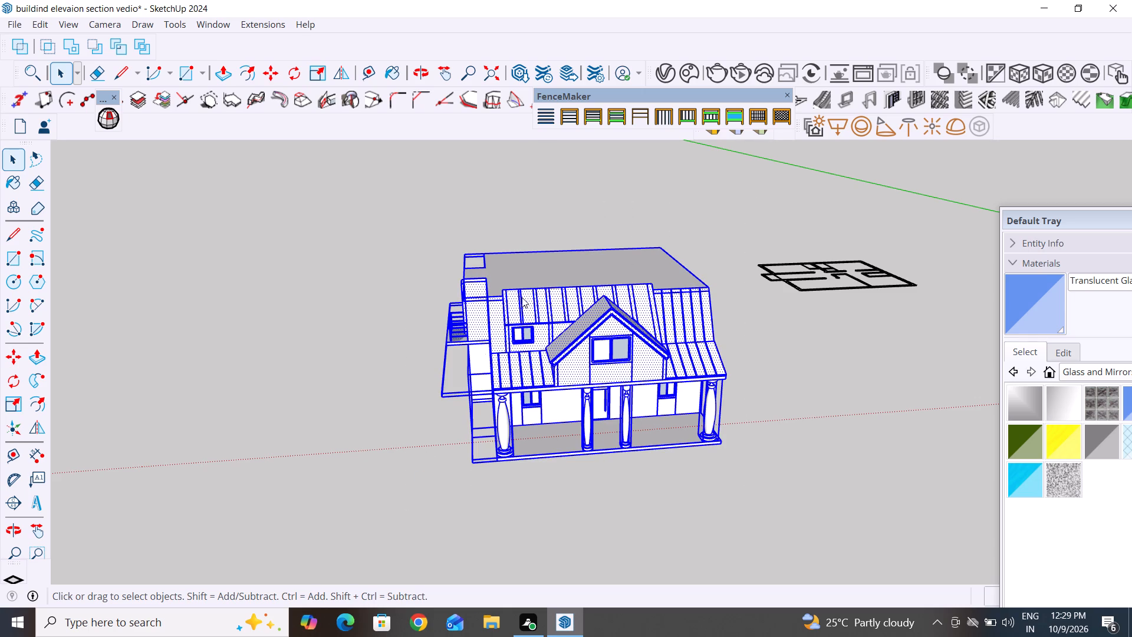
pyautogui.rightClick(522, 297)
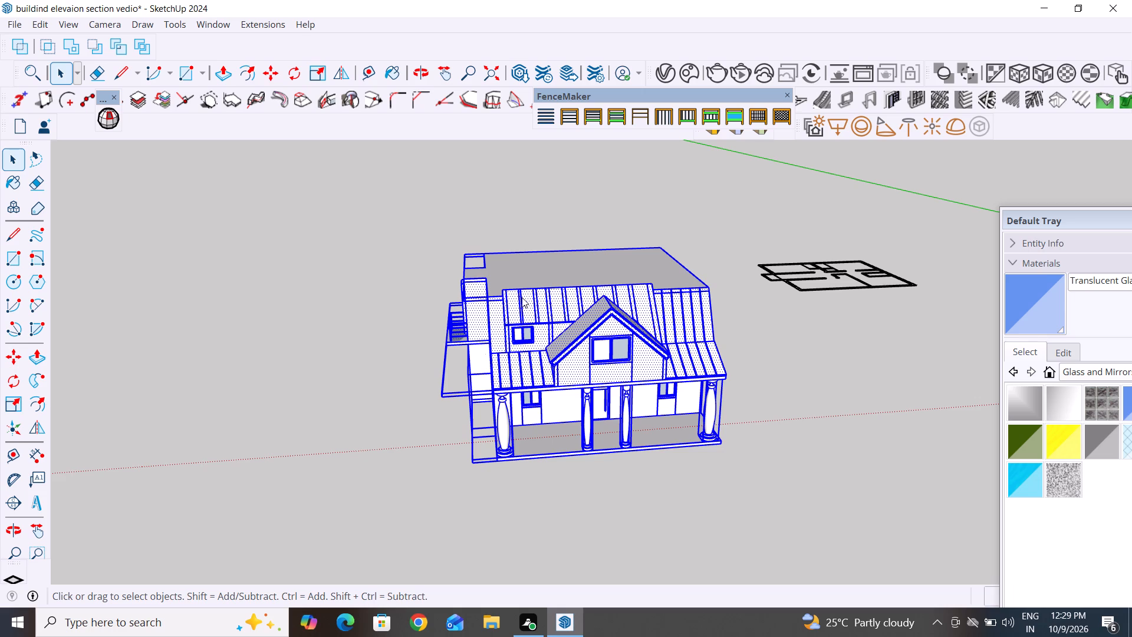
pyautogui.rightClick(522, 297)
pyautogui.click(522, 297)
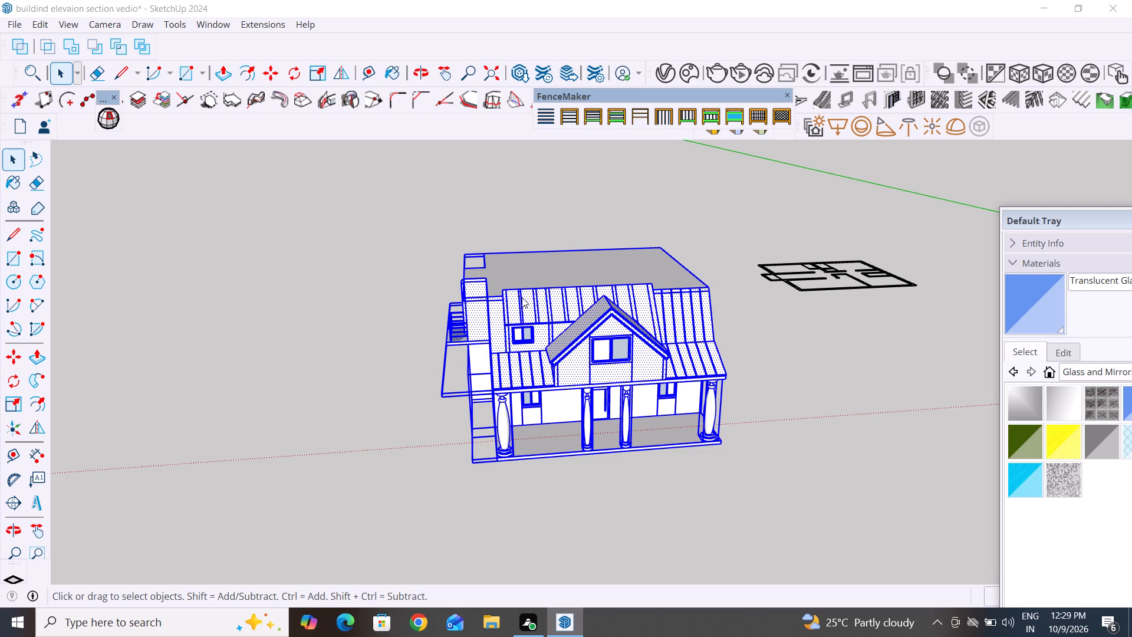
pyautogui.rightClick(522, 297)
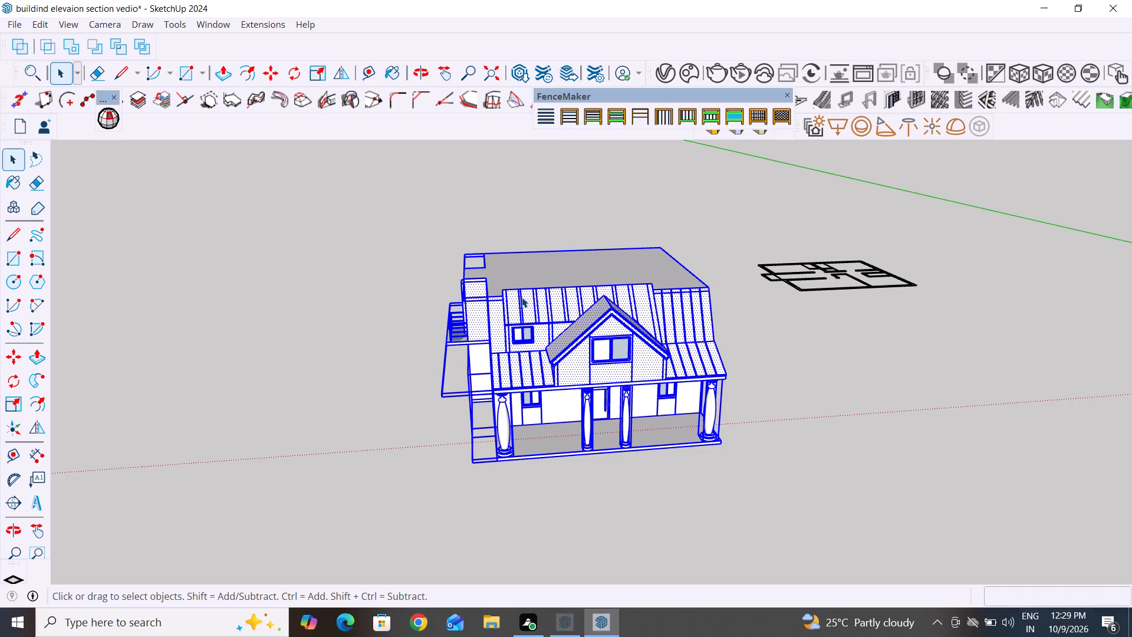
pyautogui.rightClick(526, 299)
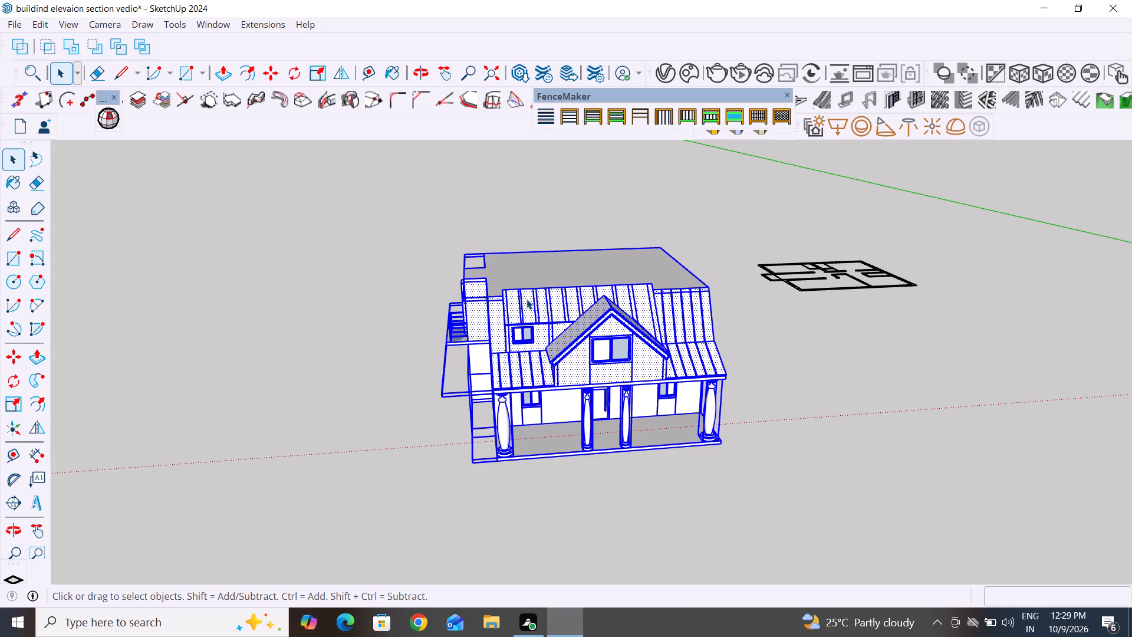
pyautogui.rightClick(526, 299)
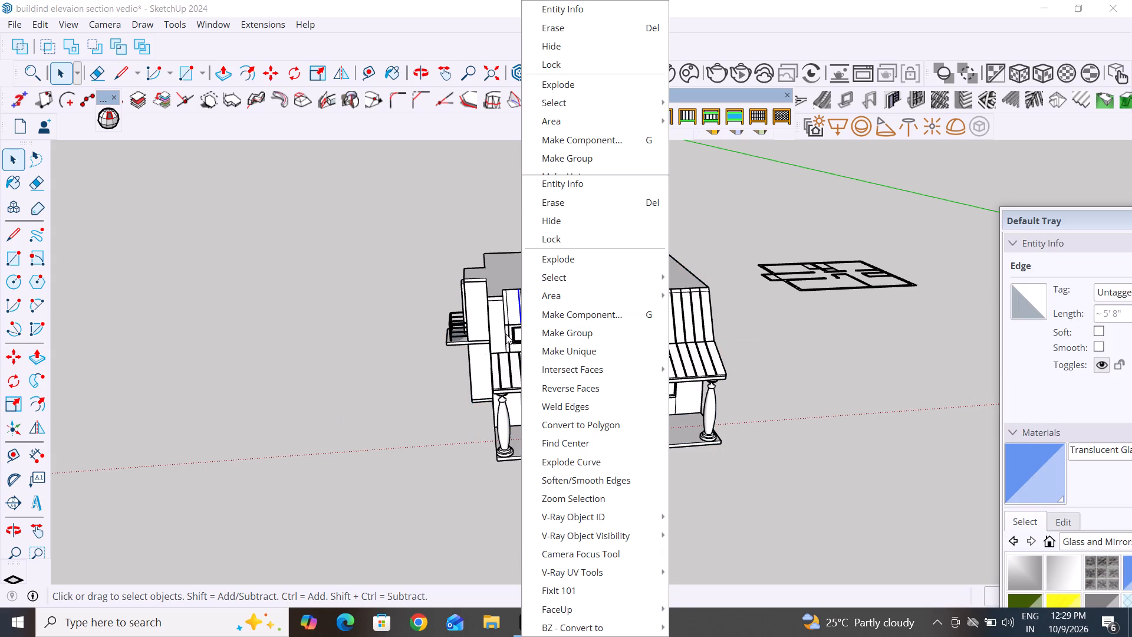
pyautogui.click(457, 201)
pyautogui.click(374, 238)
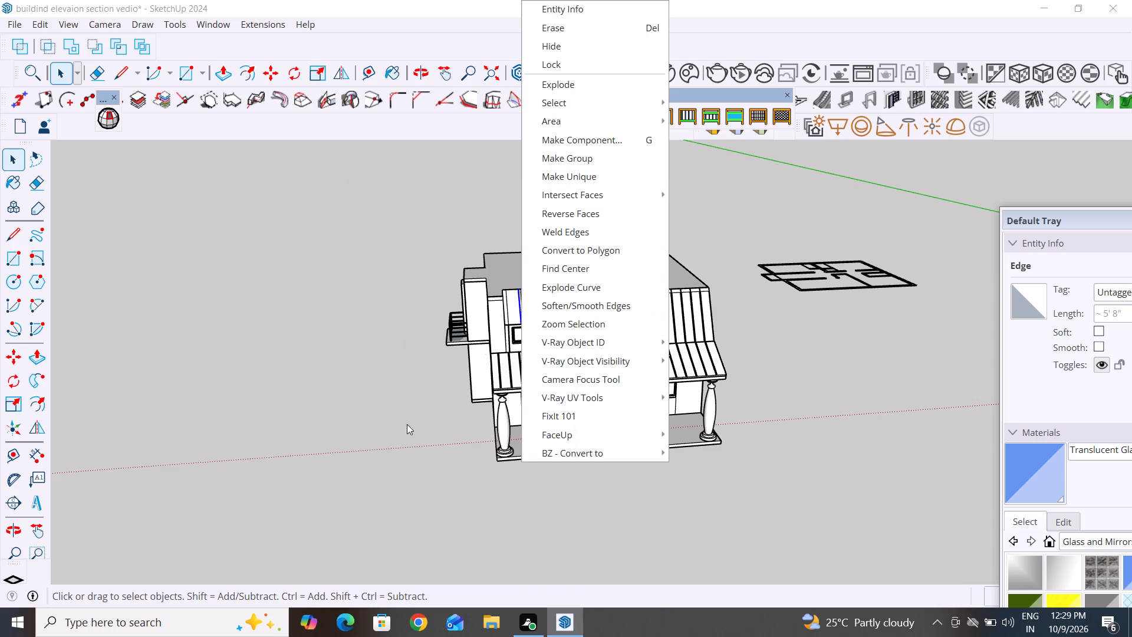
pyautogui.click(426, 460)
# Select the whole building, including its porch and fenced ledge, and make it a single group.
pyautogui.scroll(-2, 716, 511)
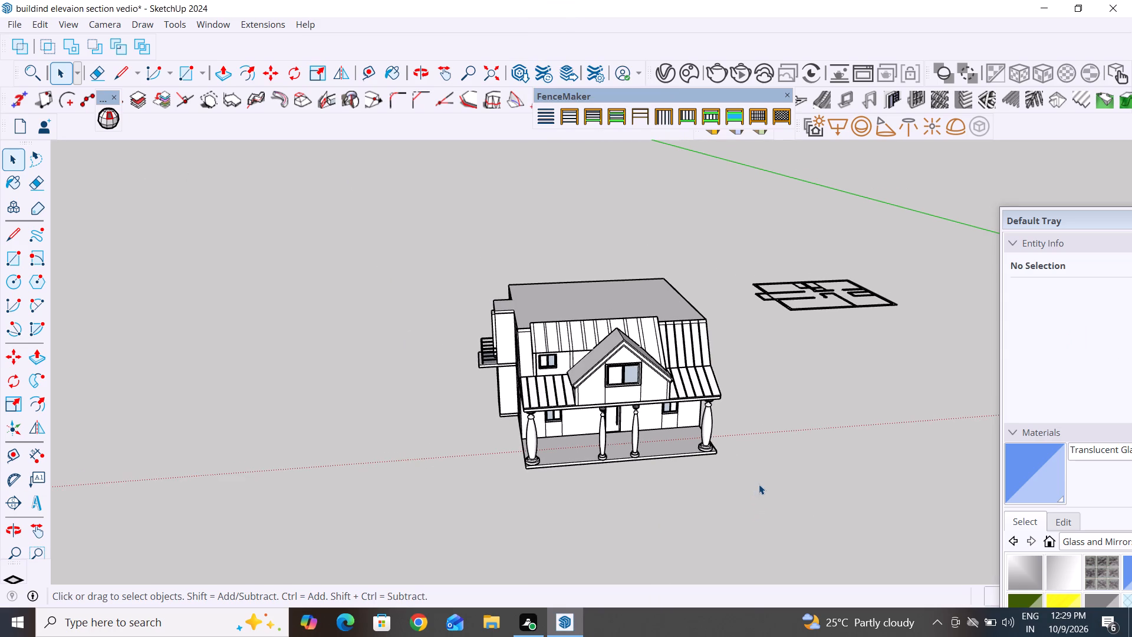
pyautogui.moveTo(751, 480); pyautogui.dragTo(694, 472, button='middle')
pyautogui.moveTo(752, 239); pyautogui.dragTo(644, 418)
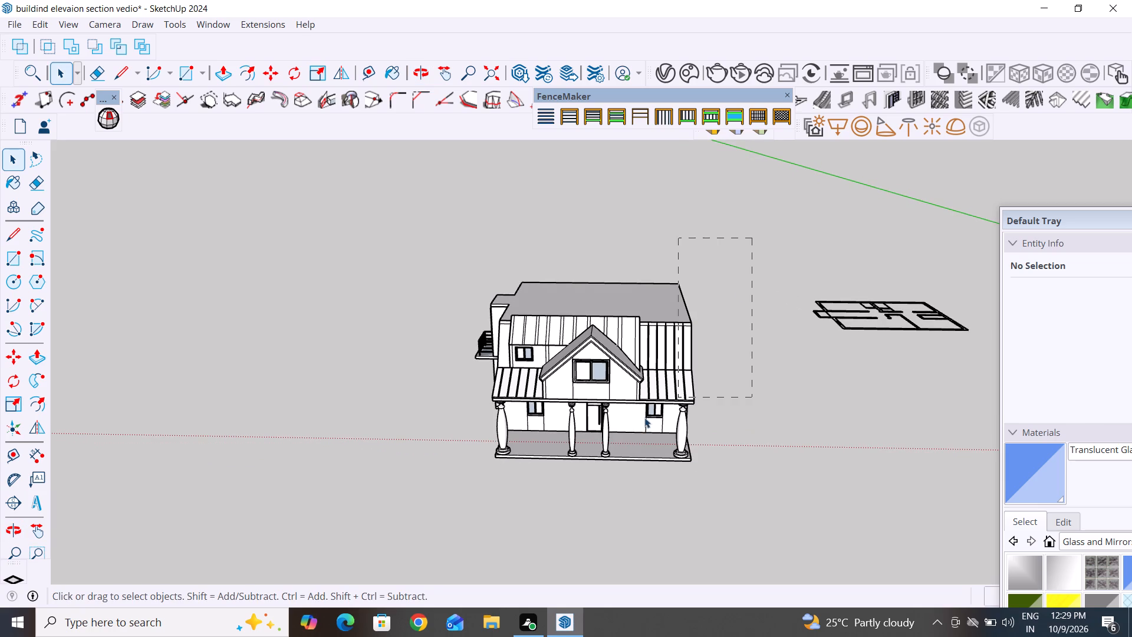
pyautogui.moveTo(644, 418); pyautogui.dragTo(429, 476)
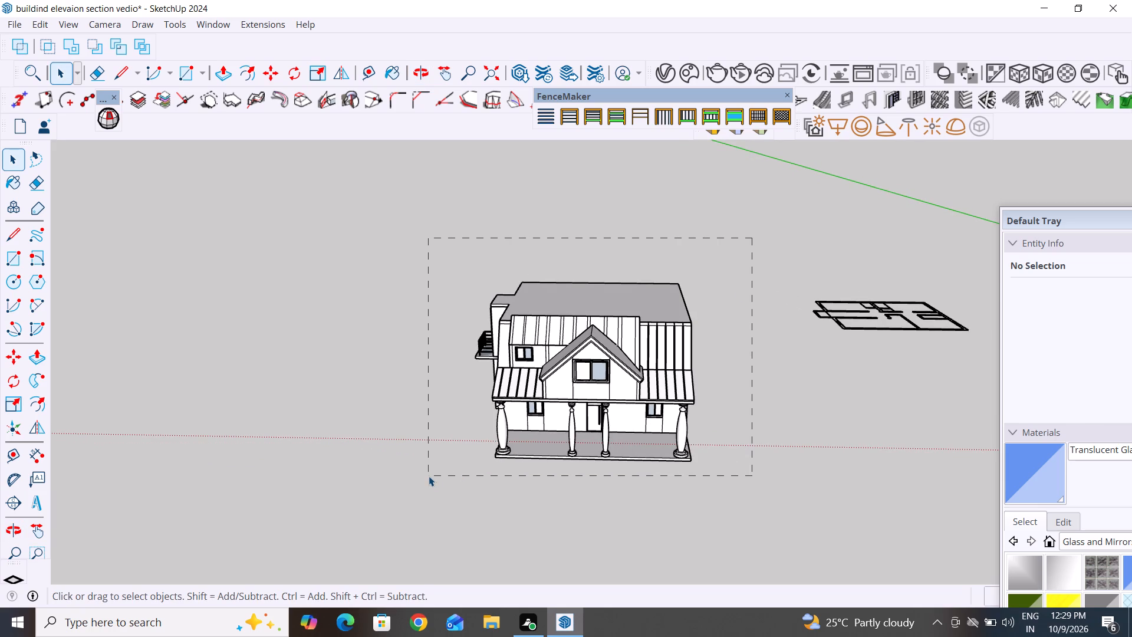
pyautogui.rightClick(520, 322)
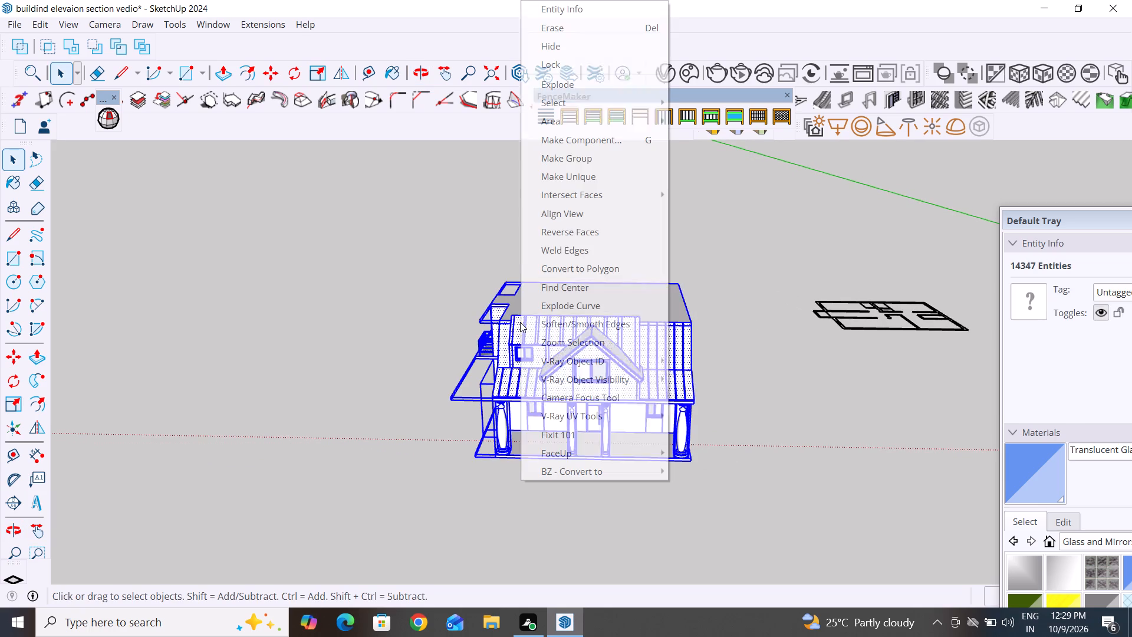
pyautogui.click(564, 162)
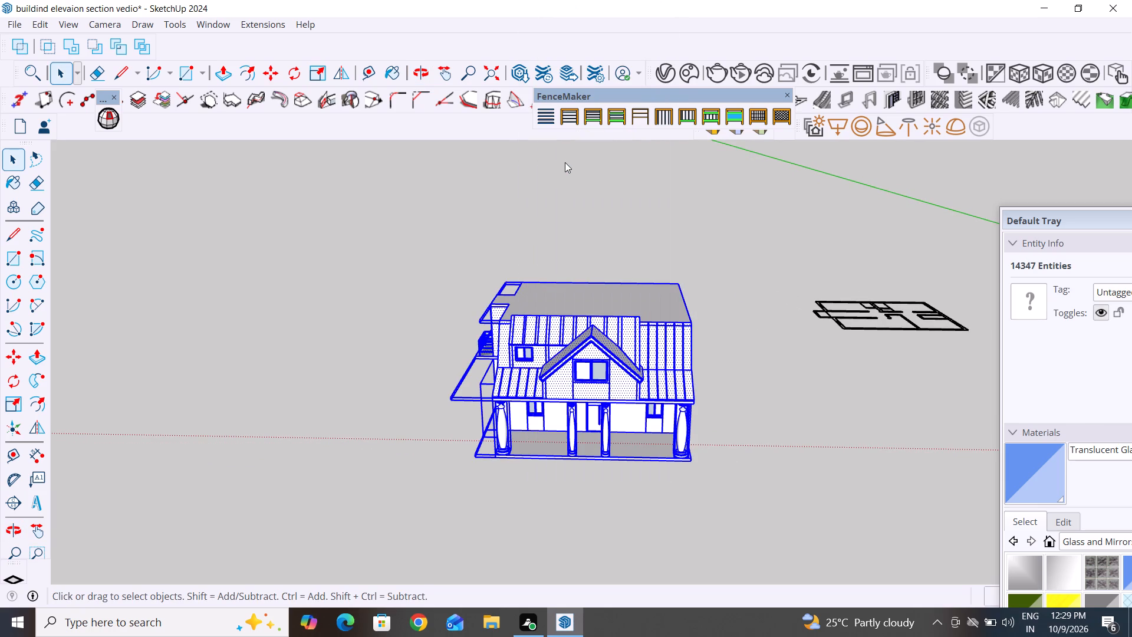
pyautogui.click(669, 234)
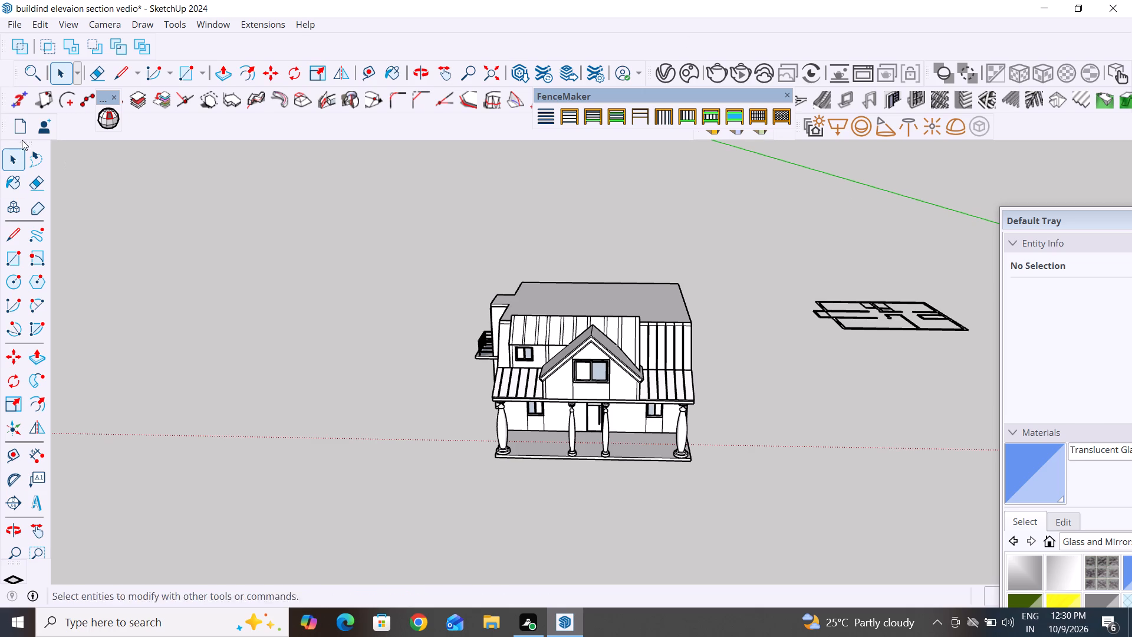
# Add a new scene to the model and activate it.
pyautogui.click(18, 20)
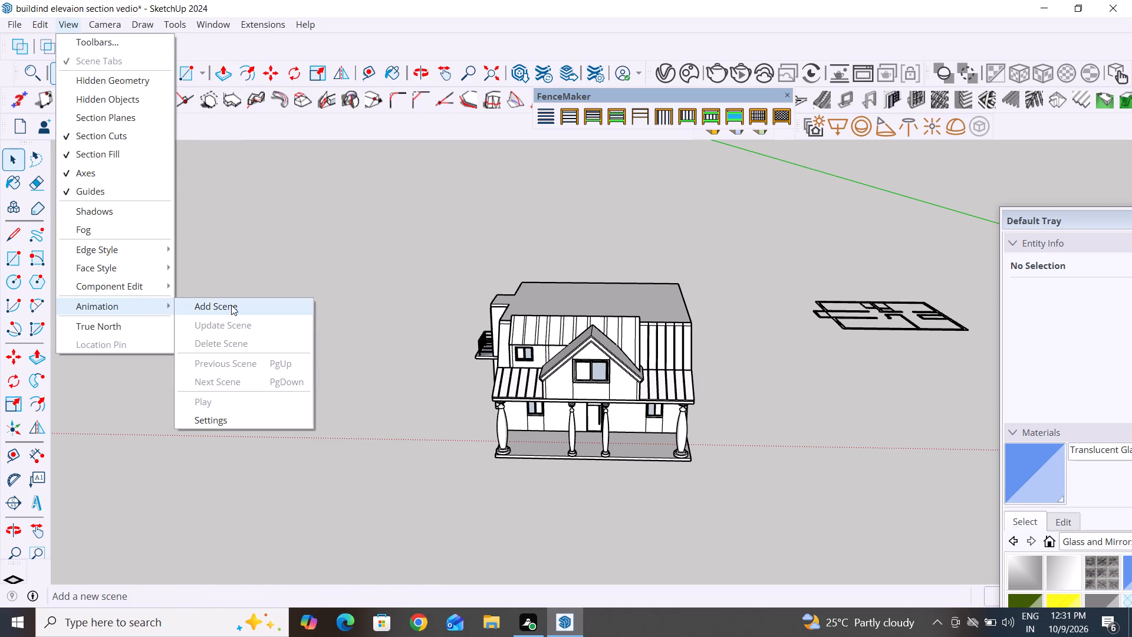
pyautogui.click(231, 305)
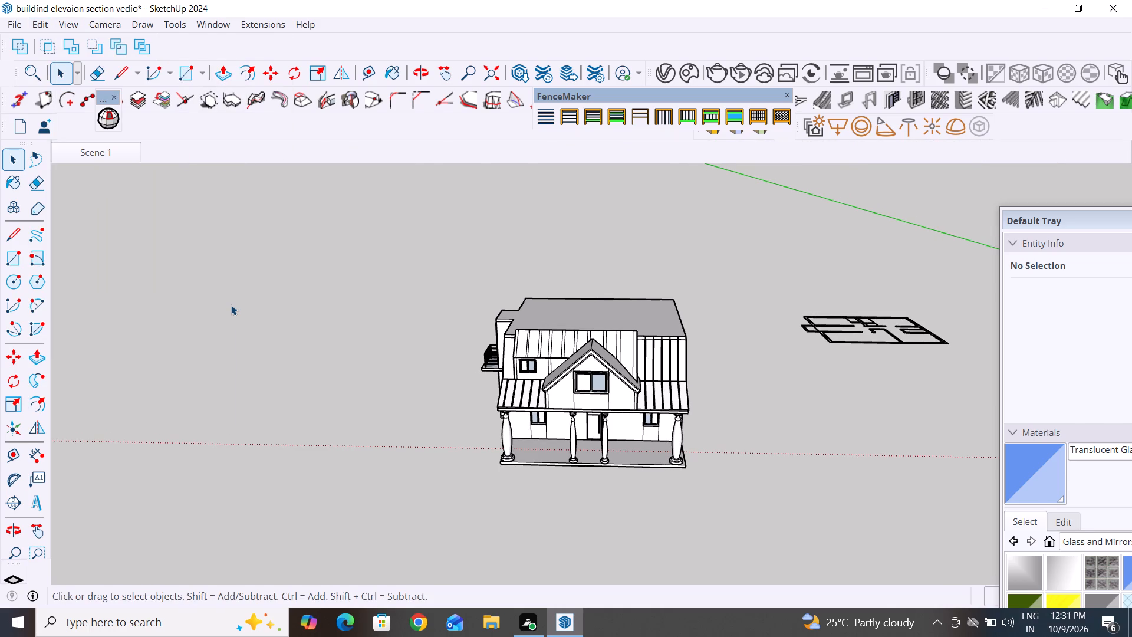
pyautogui.click(120, 156)
# Hide the flat floor plan group lying closest to the building.
pyautogui.scroll(-3, 231, 425)
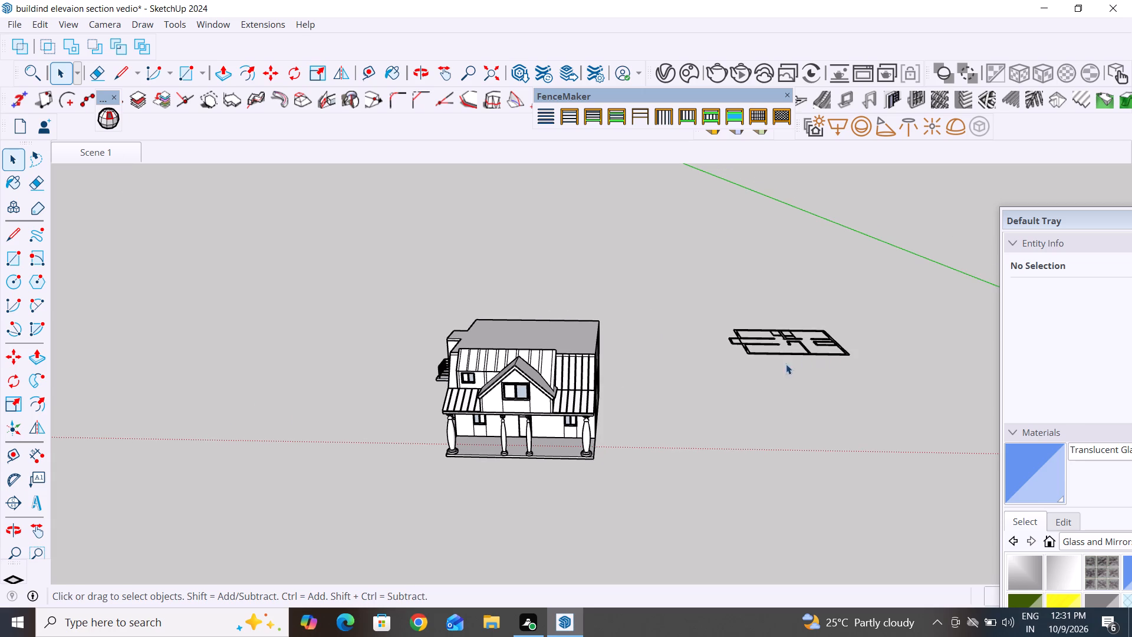
pyautogui.scroll(-10, 545, 413)
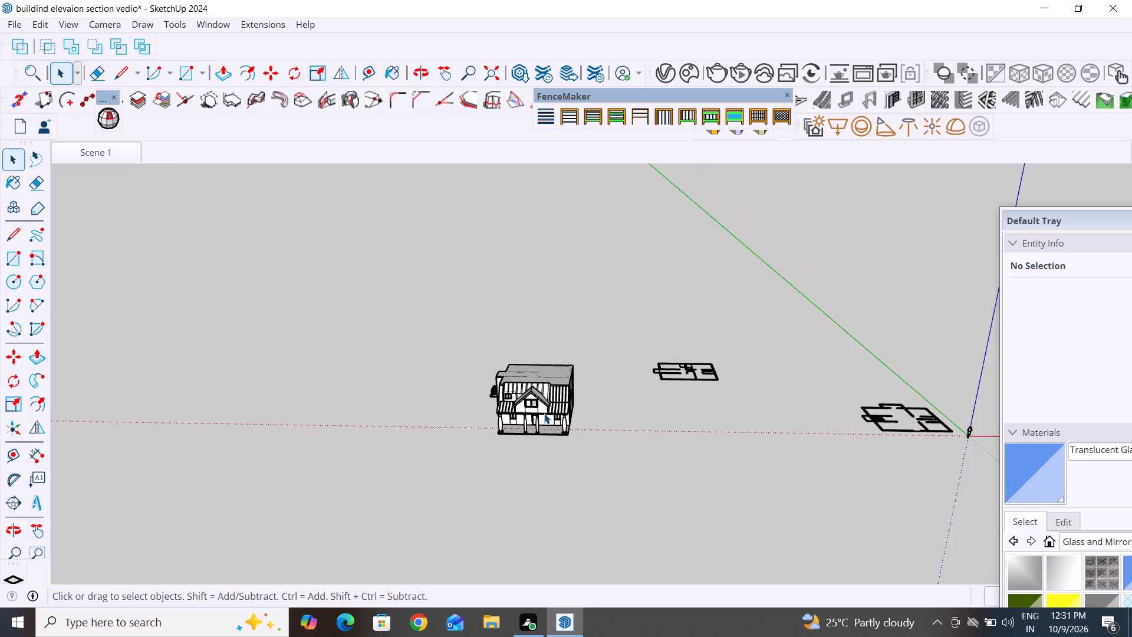
pyautogui.scroll(-1, 570, 396)
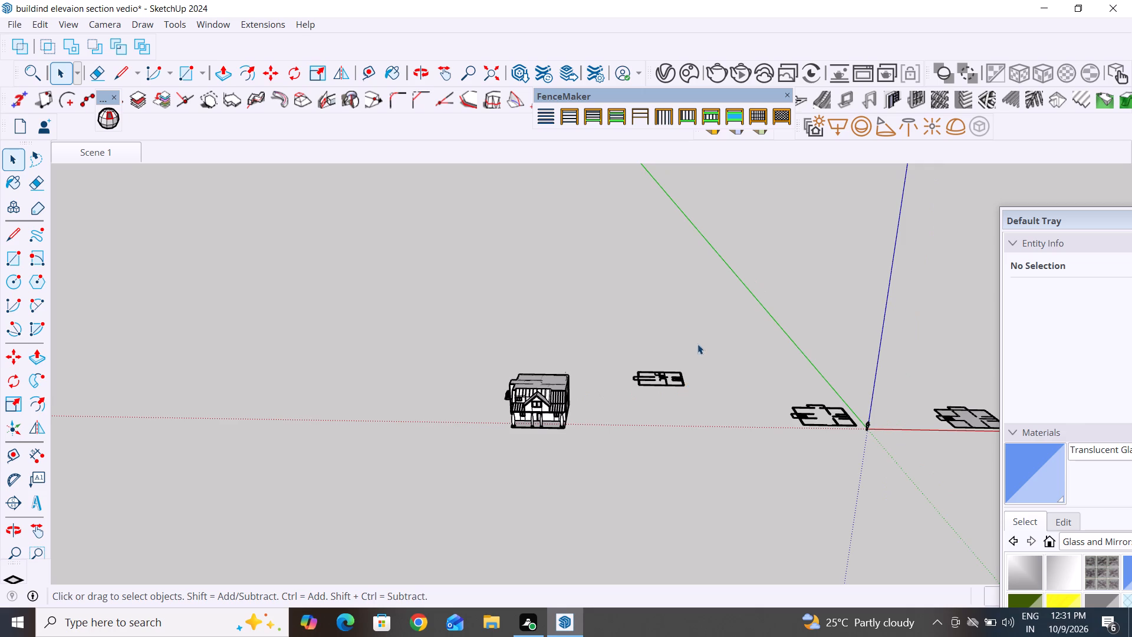
pyautogui.moveTo(698, 344); pyautogui.dragTo(627, 400)
pyautogui.rightClick(646, 383)
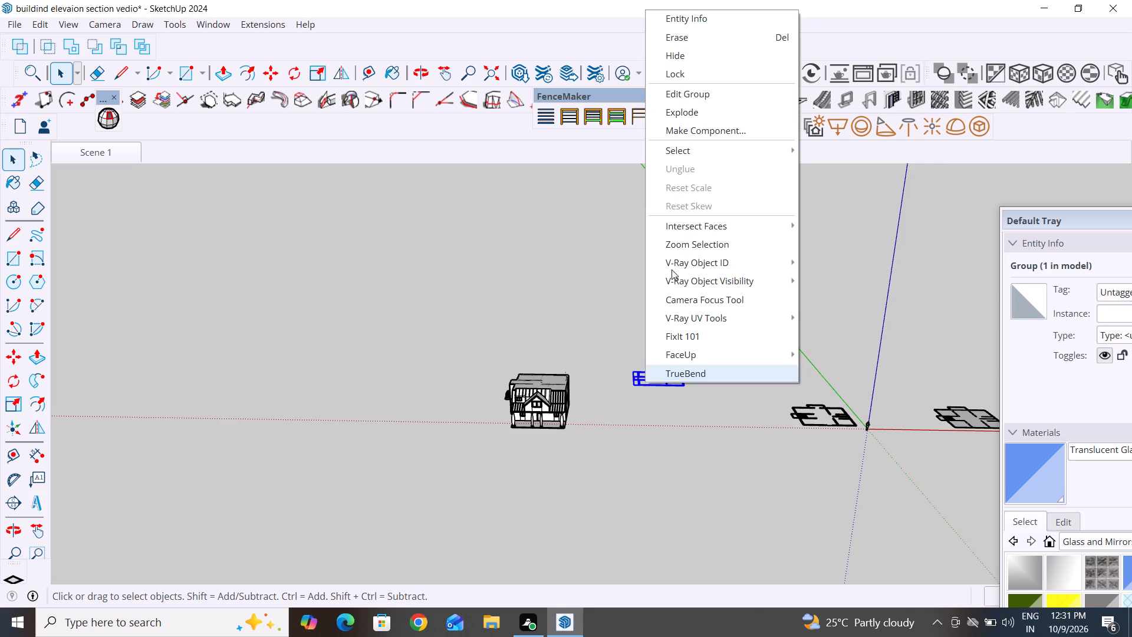
pyautogui.click(690, 60)
# Hide the two remaining flat floor plans, one on each side of the axes origin.
pyautogui.moveTo(861, 386); pyautogui.dragTo(858, 390)
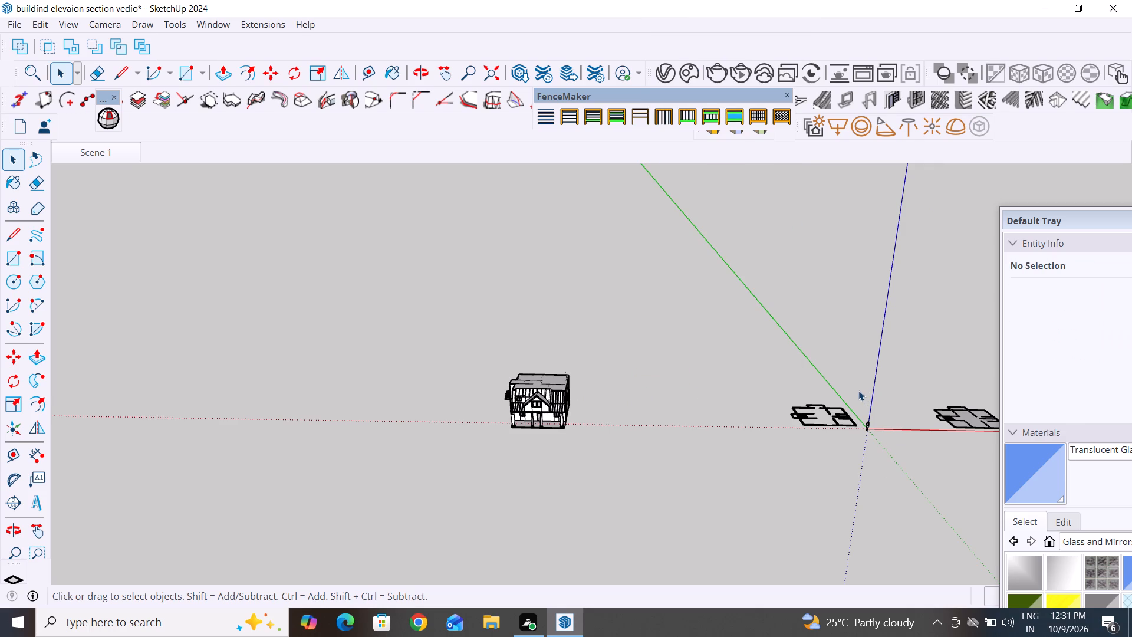
pyautogui.moveTo(858, 390); pyautogui.dragTo(756, 468)
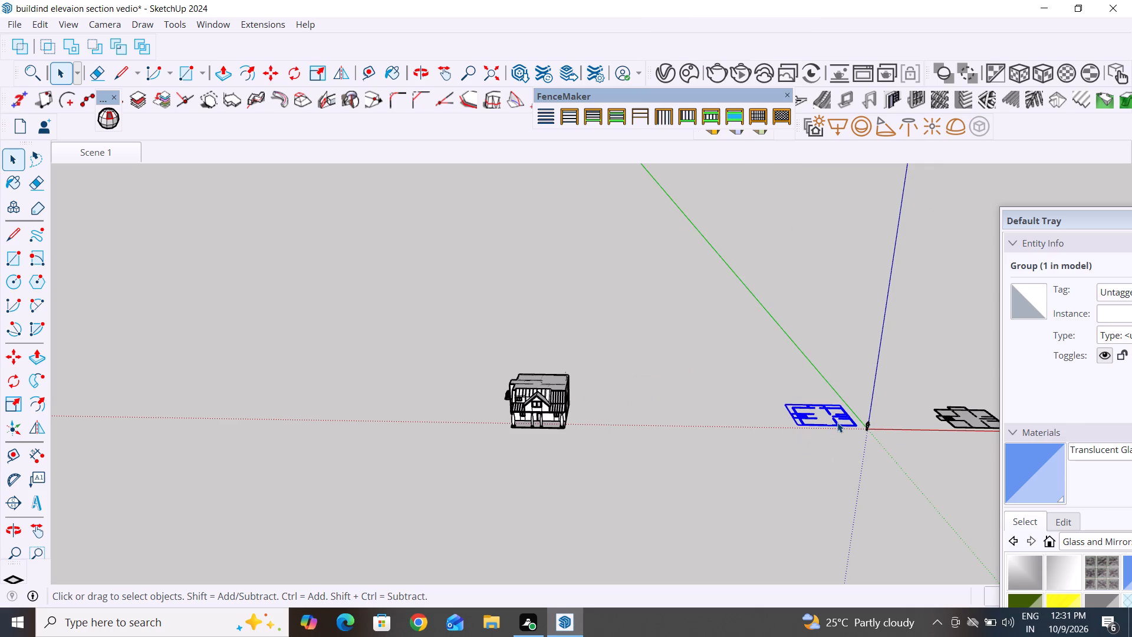
pyautogui.rightClick(836, 423)
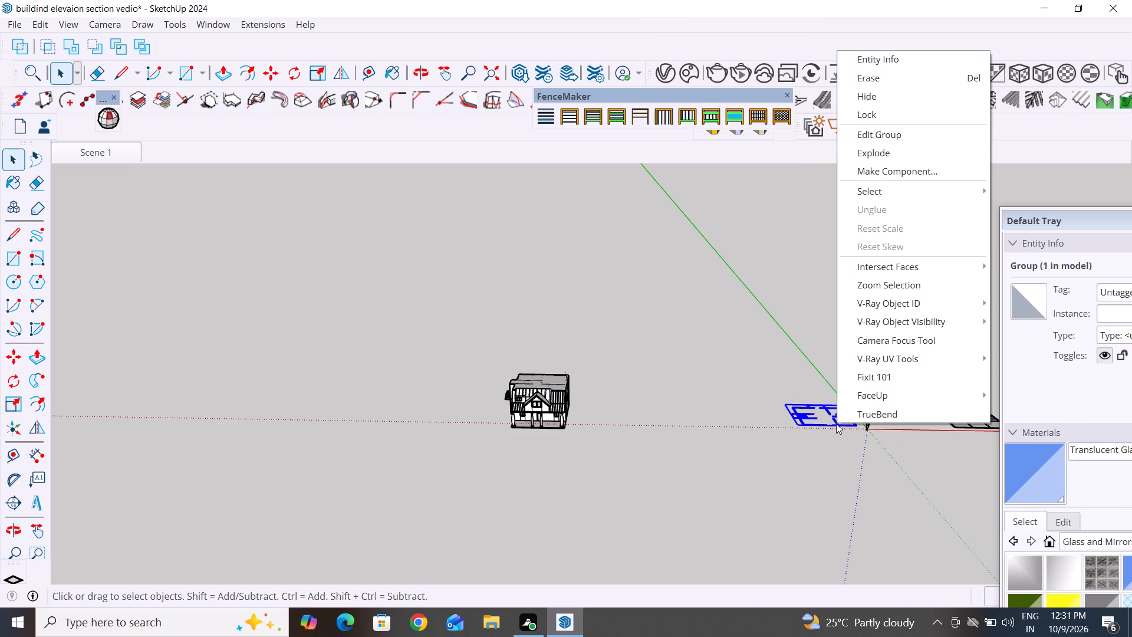
pyautogui.click(883, 93)
pyautogui.scroll(-3, 679, 434)
pyautogui.moveTo(962, 395); pyautogui.dragTo(874, 454)
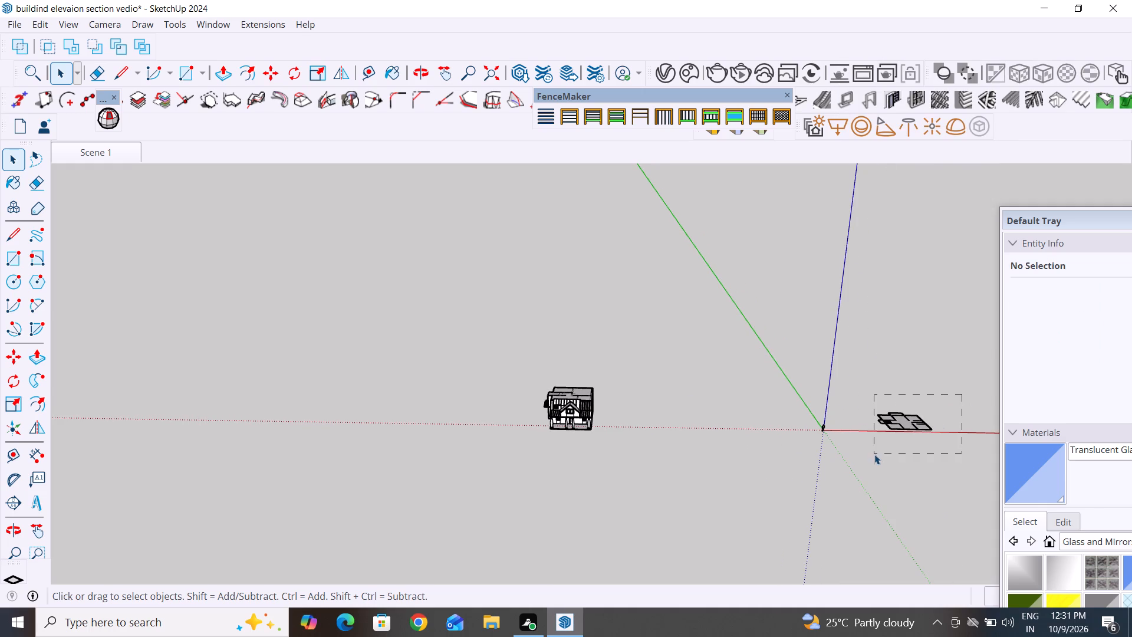
pyautogui.rightClick(896, 427)
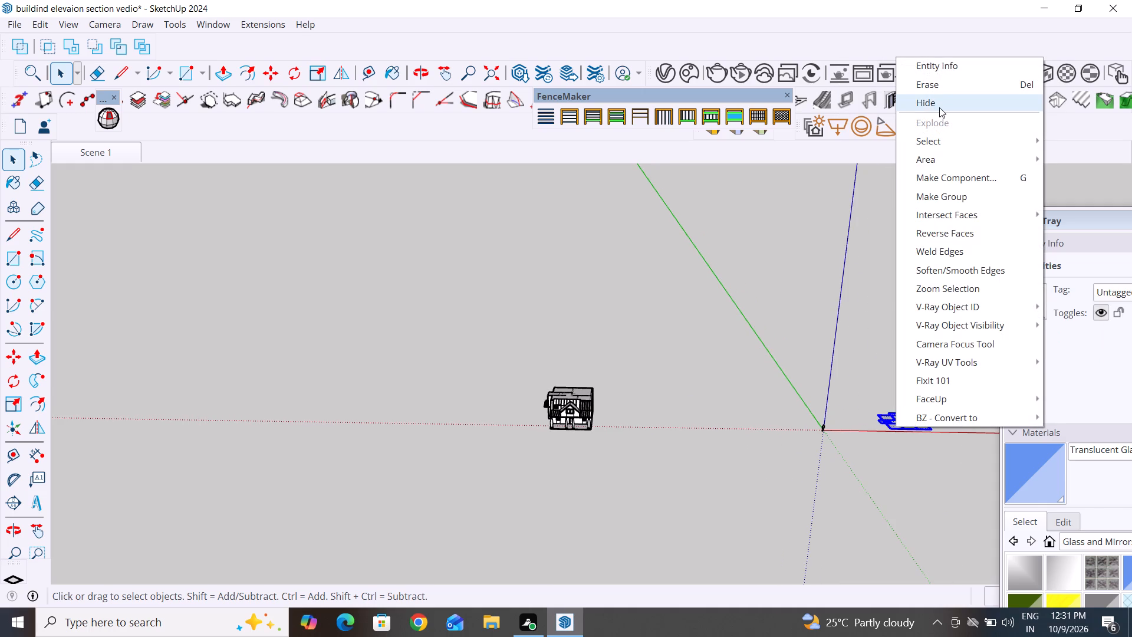
pyautogui.click(939, 107)
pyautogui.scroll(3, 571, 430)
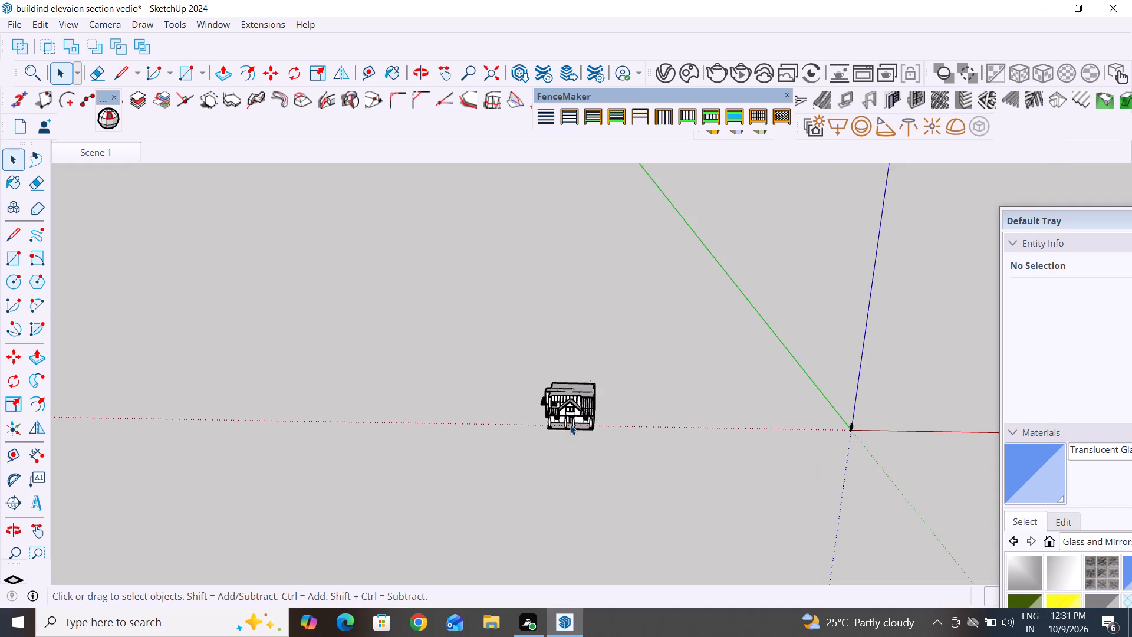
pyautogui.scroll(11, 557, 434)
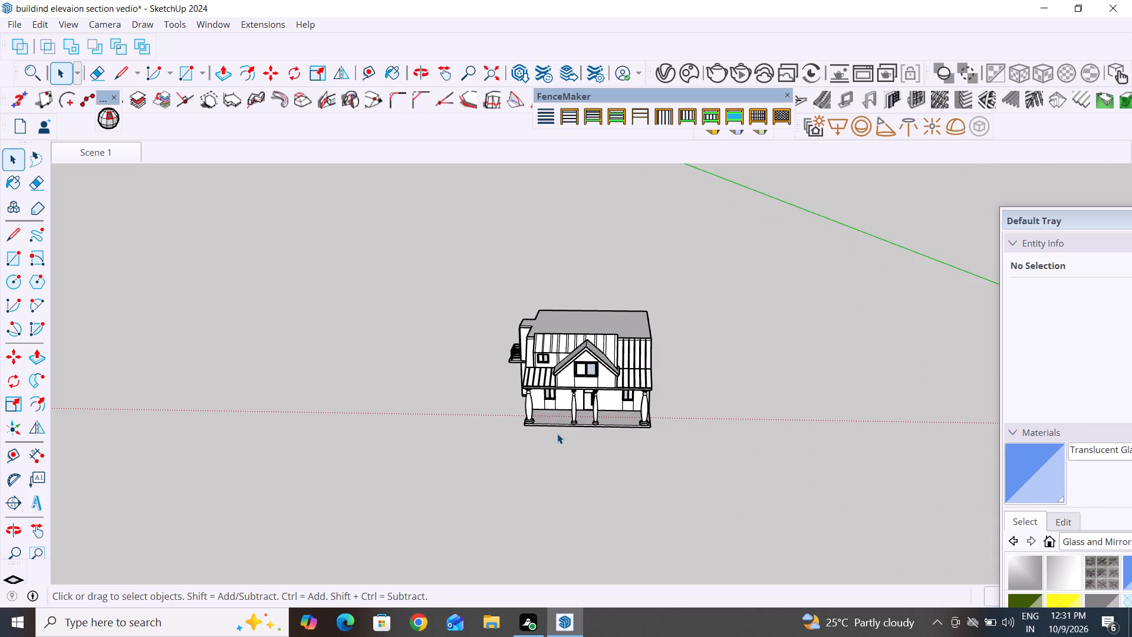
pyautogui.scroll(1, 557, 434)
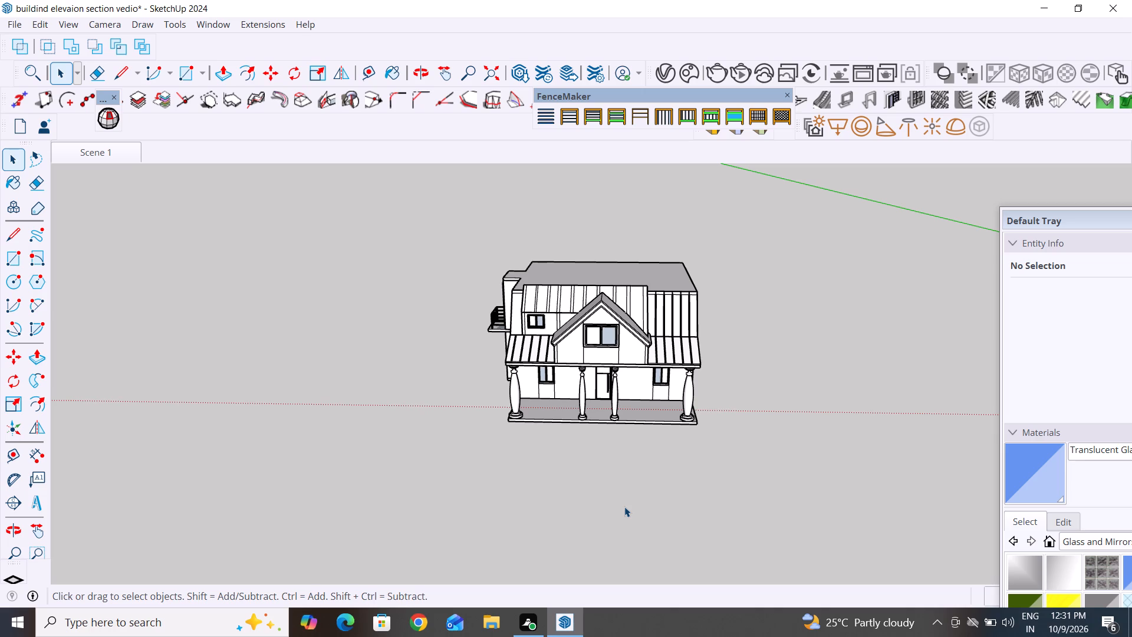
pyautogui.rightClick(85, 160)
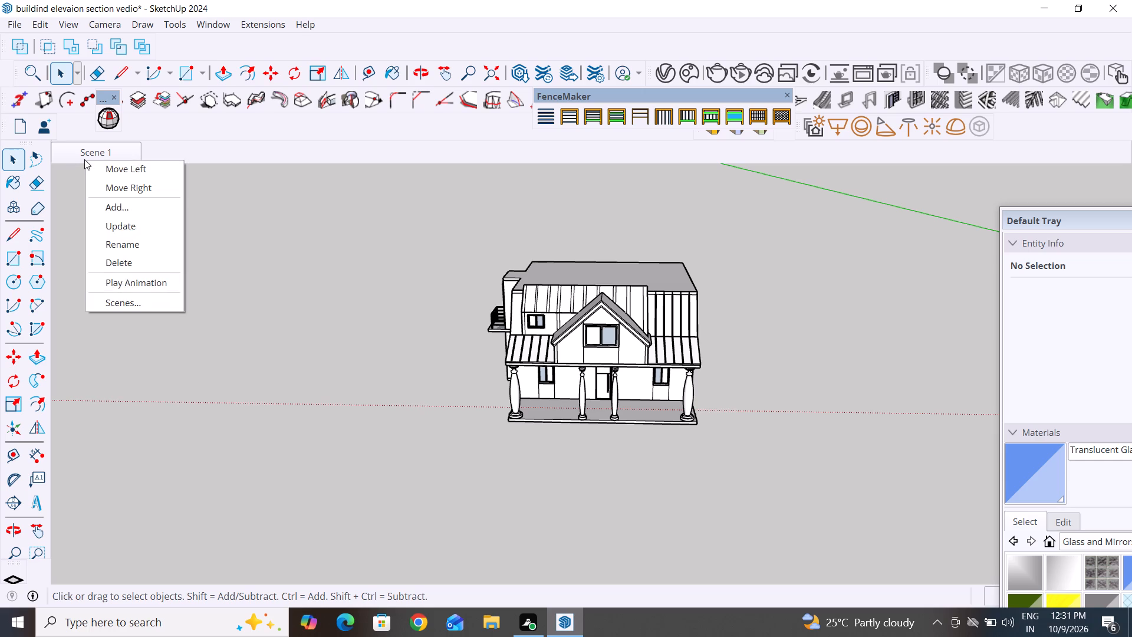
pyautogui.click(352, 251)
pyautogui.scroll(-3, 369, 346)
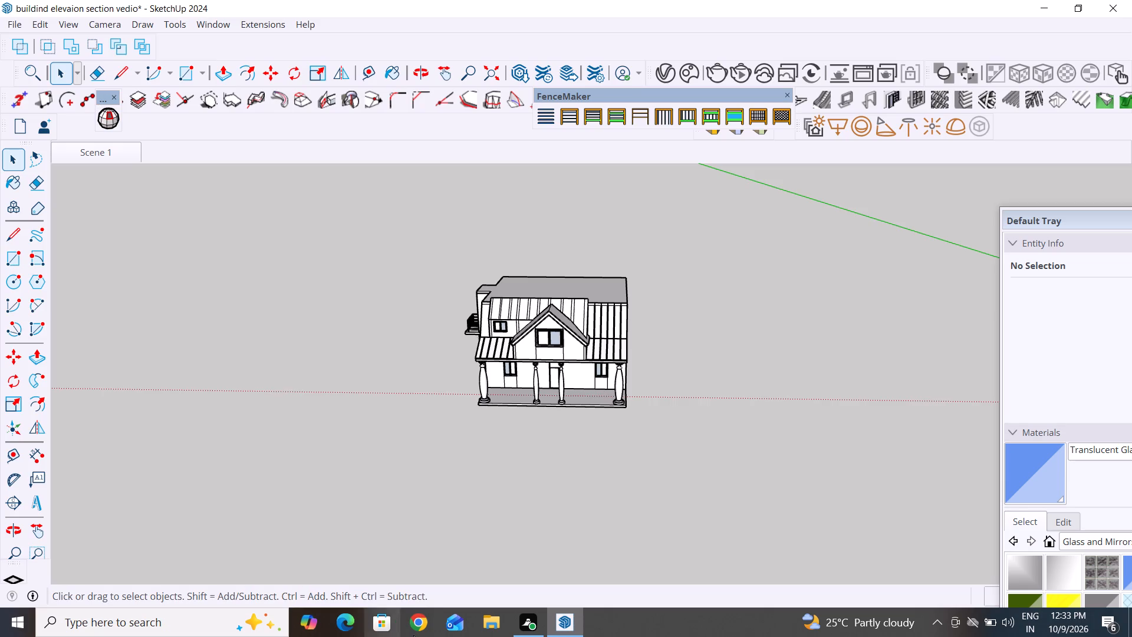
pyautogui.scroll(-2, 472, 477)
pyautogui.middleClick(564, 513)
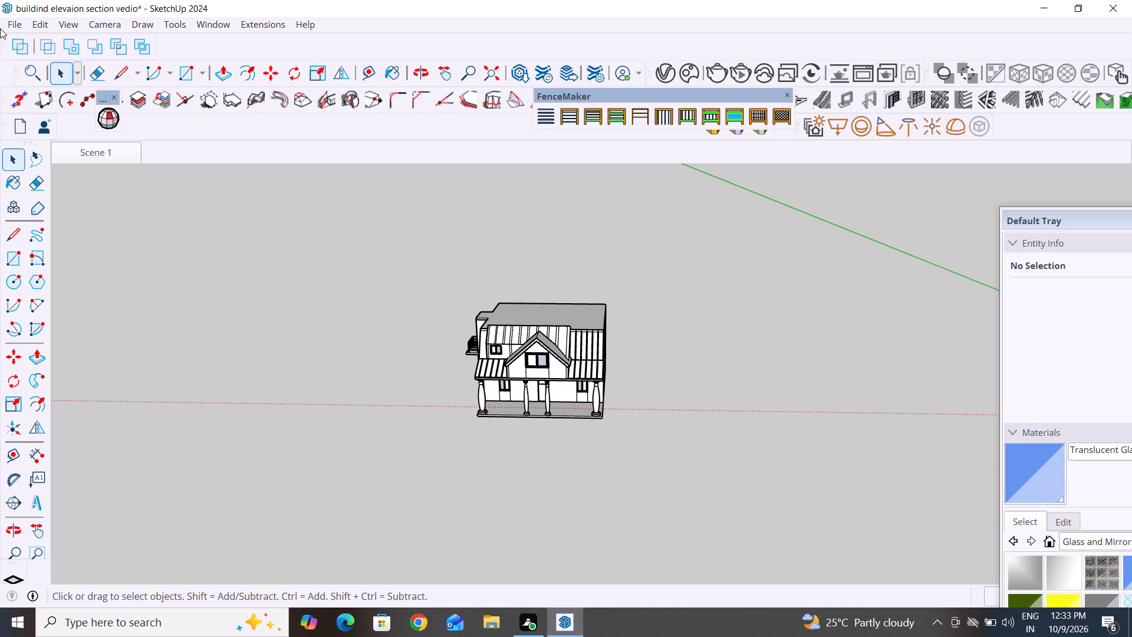
# Undock the large tool set and use Position Camera to place the camera on the ground in front of the building's porch.
pyautogui.moveTo(27, 143); pyautogui.dragTo(30, 143)
pyautogui.moveTo(30, 143); pyautogui.dragTo(33, 122)
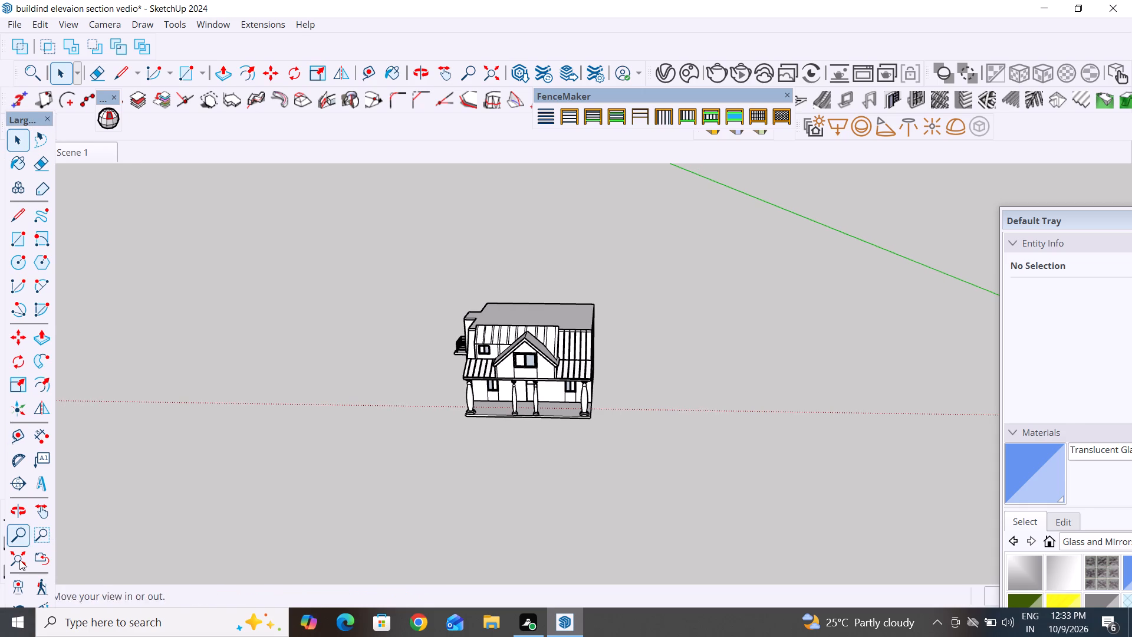
pyautogui.click(19, 589)
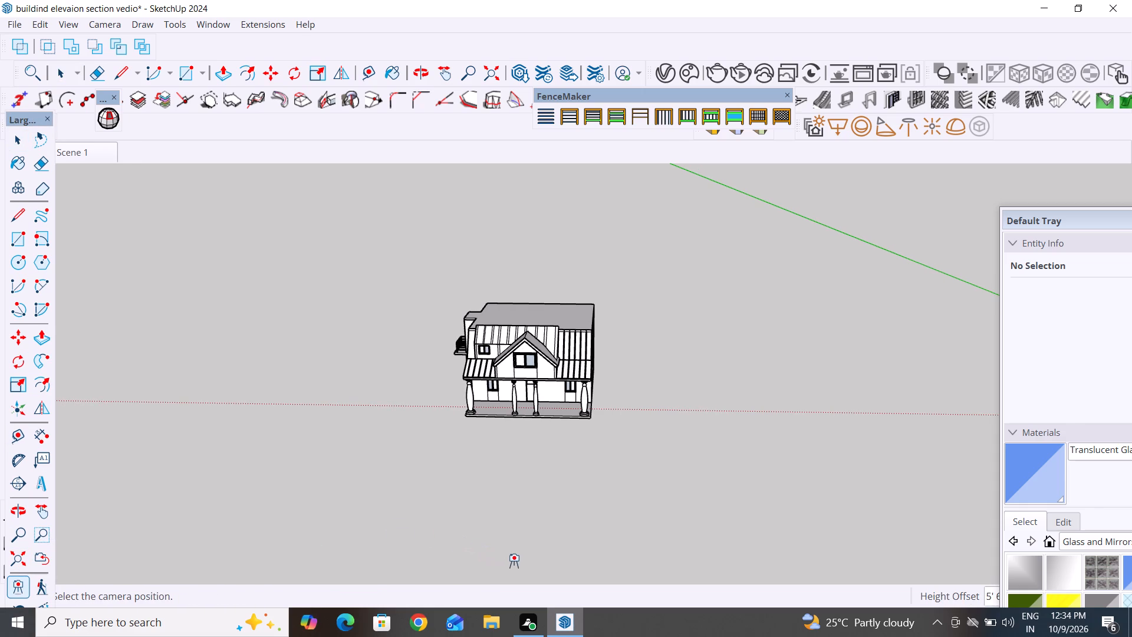
pyautogui.click(518, 539)
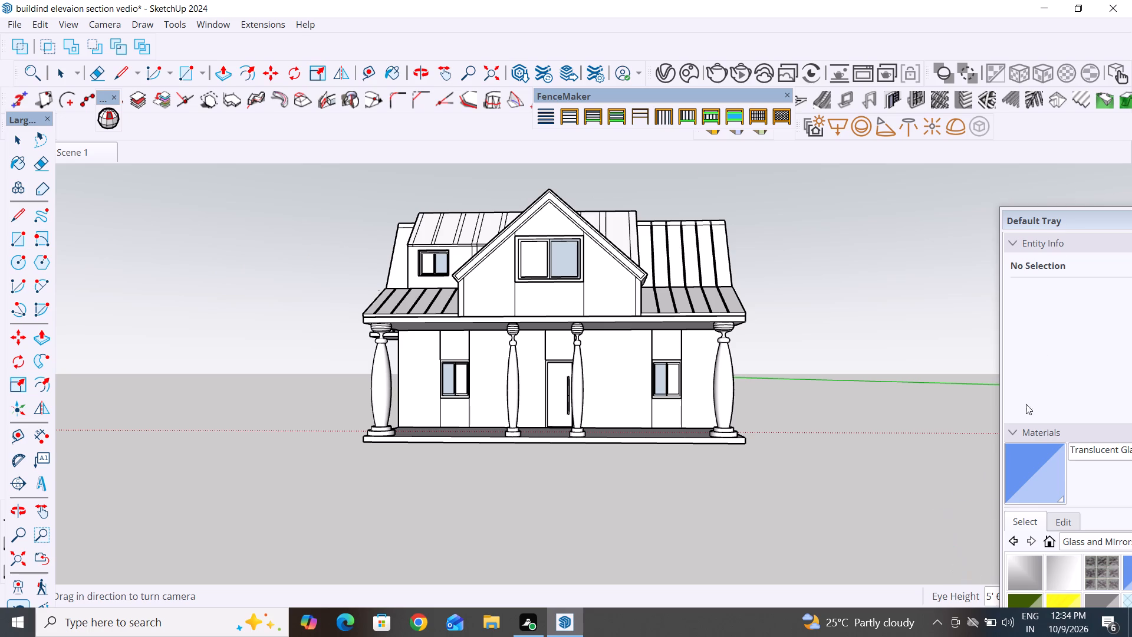
# Close the Default Tray and set the positioned camera's eye height to 6'.
pyautogui.moveTo(1097, 221); pyautogui.dragTo(1131, 226)
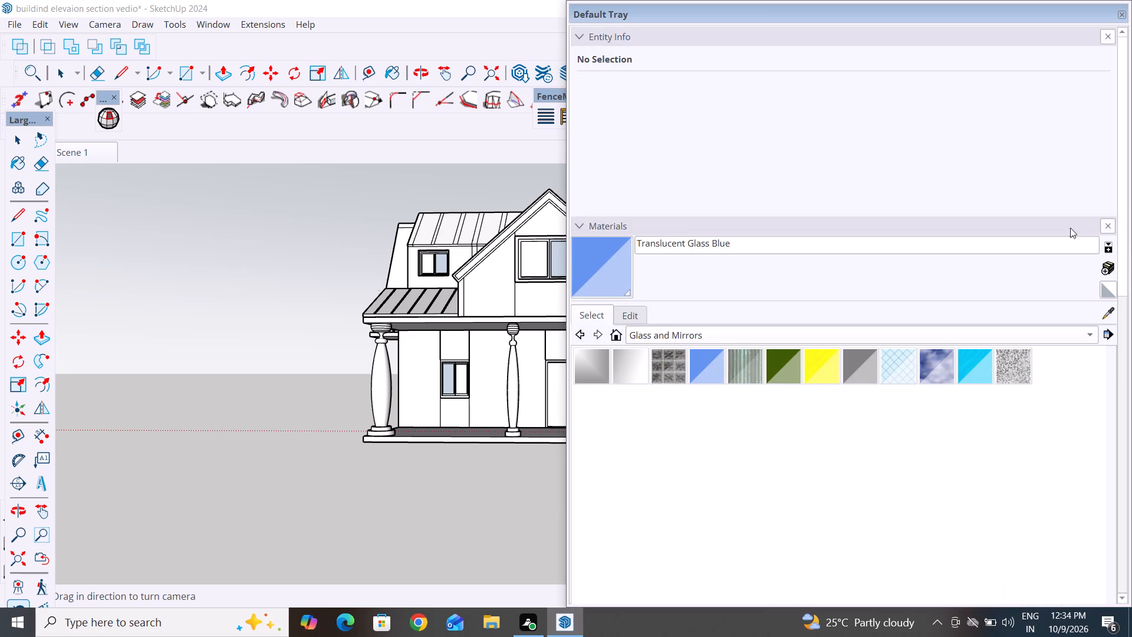
pyautogui.click(1120, 14)
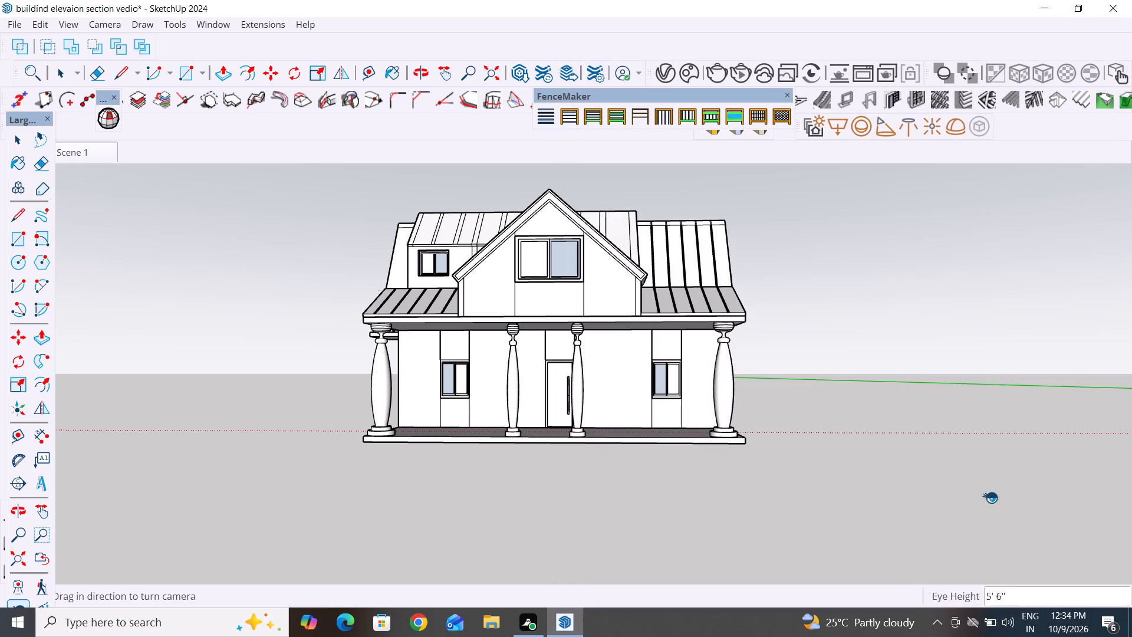
pyautogui.click(1011, 600)
pyautogui.press('BackSpace')
pyautogui.press('6')
pyautogui.press("'")
pyautogui.press('Return')
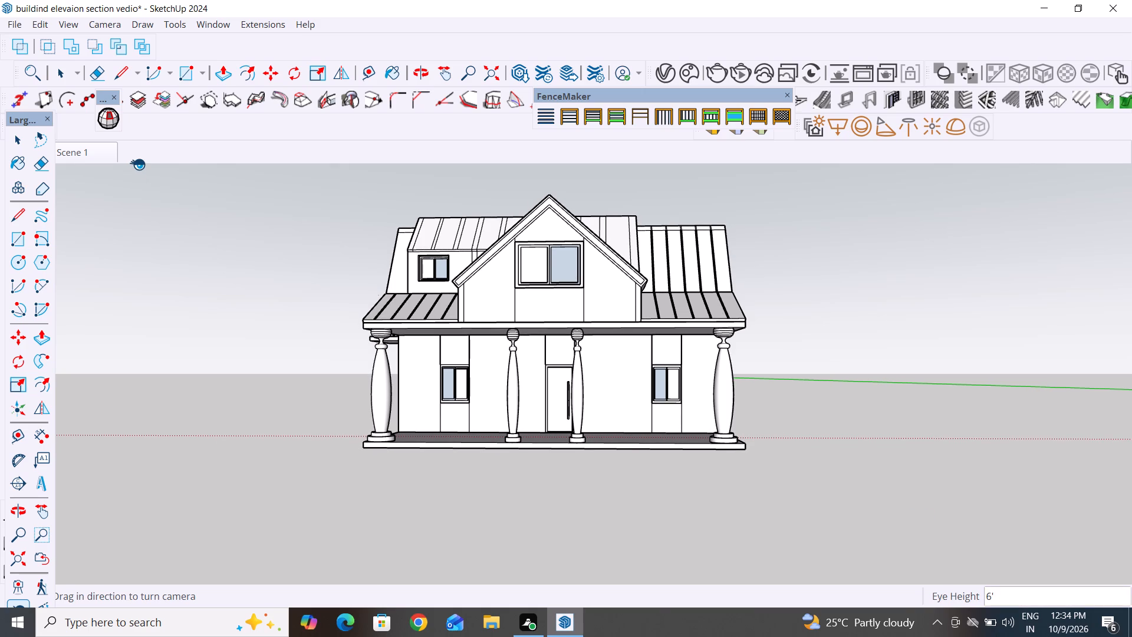
# Update Scene 1 with the current eye-level front view of the building.
pyautogui.rightClick(76, 156)
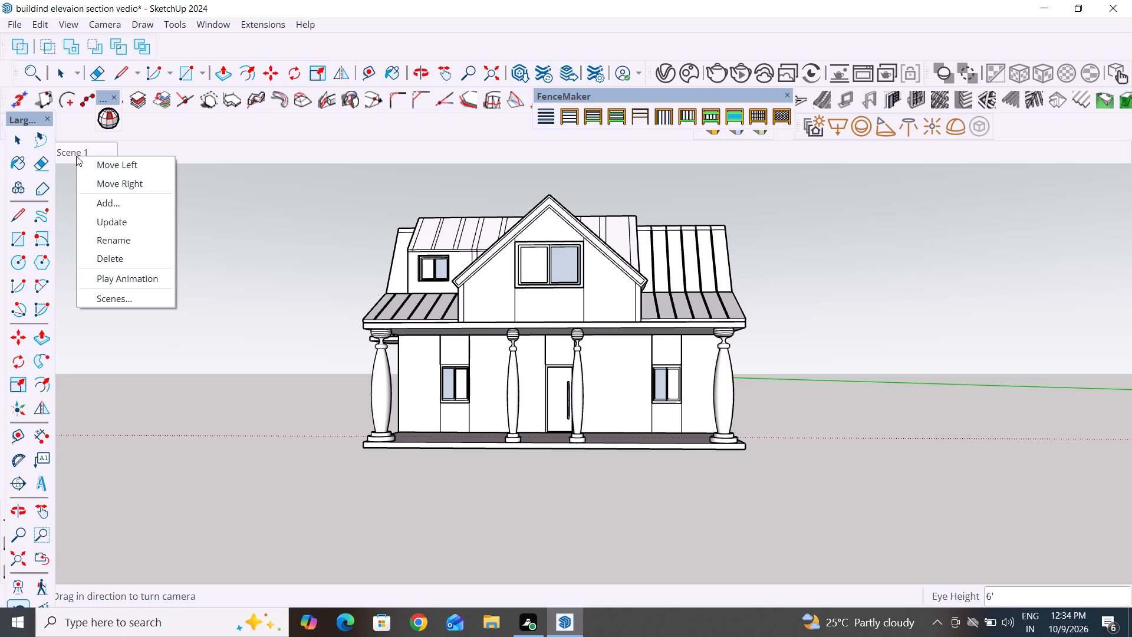
pyautogui.click(136, 225)
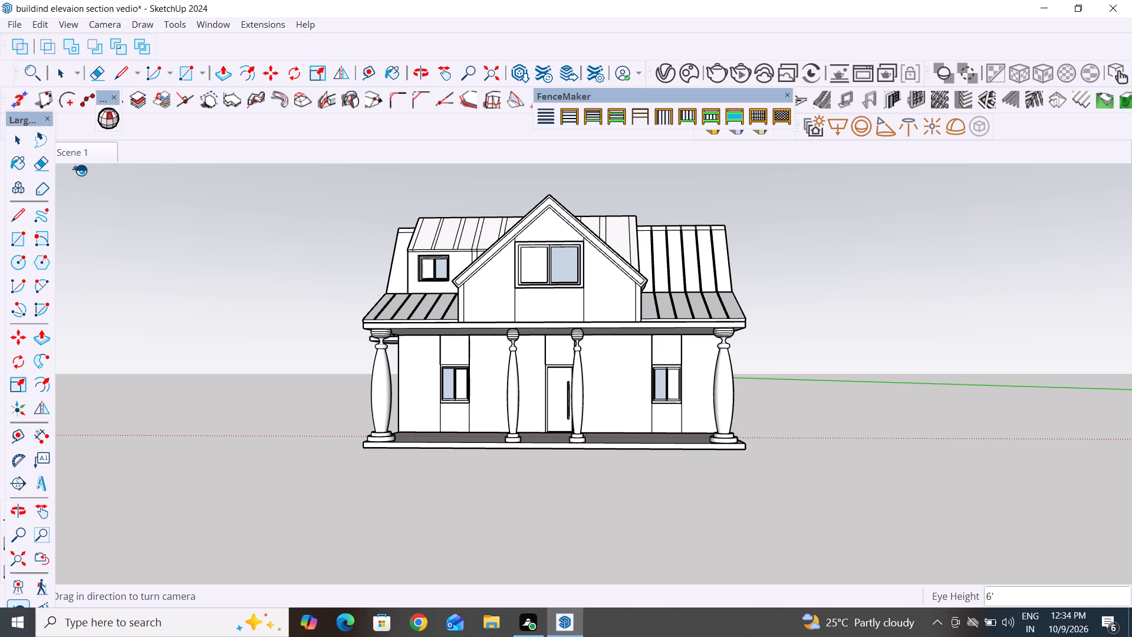
# Add a second scene after Scene 1.
pyautogui.rightClick(84, 159)
pyautogui.rightClick(84, 159)
pyautogui.rightClick(84, 159)
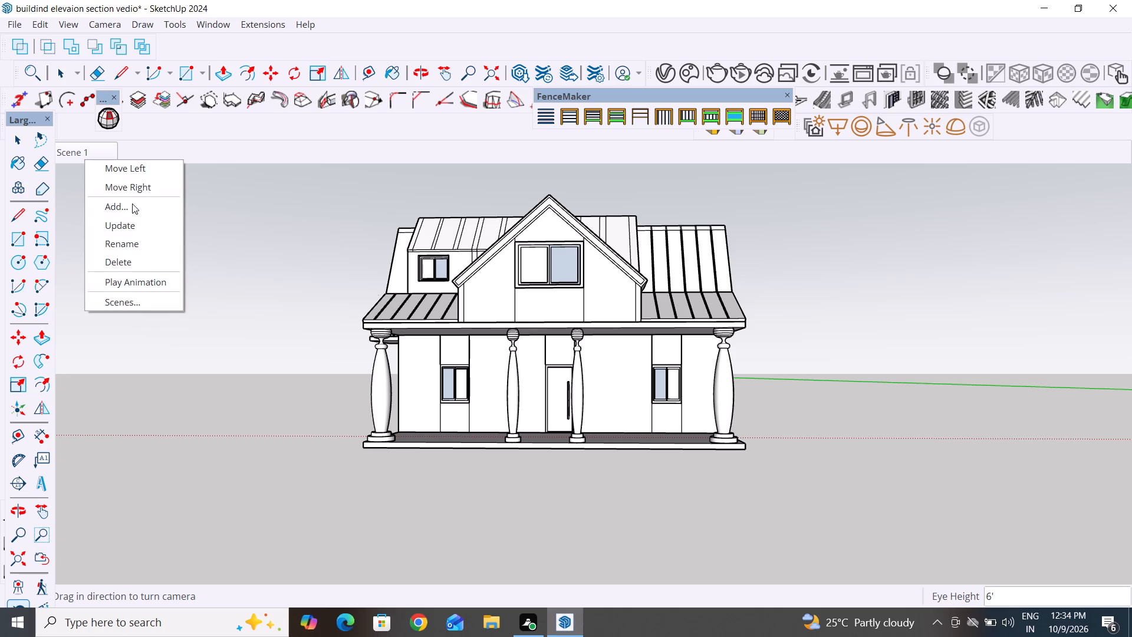
pyautogui.click(138, 212)
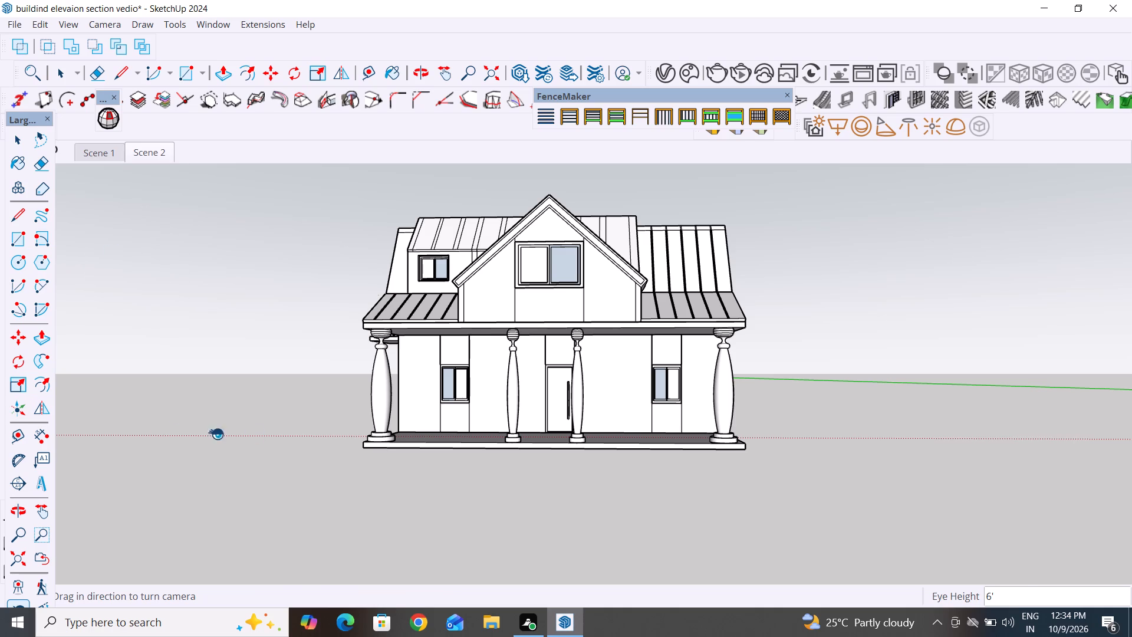
# Use Position Camera to place the camera on the ground off the building's front corner, facing the porch and the plain side wall.
pyautogui.scroll(-3, 162, 428)
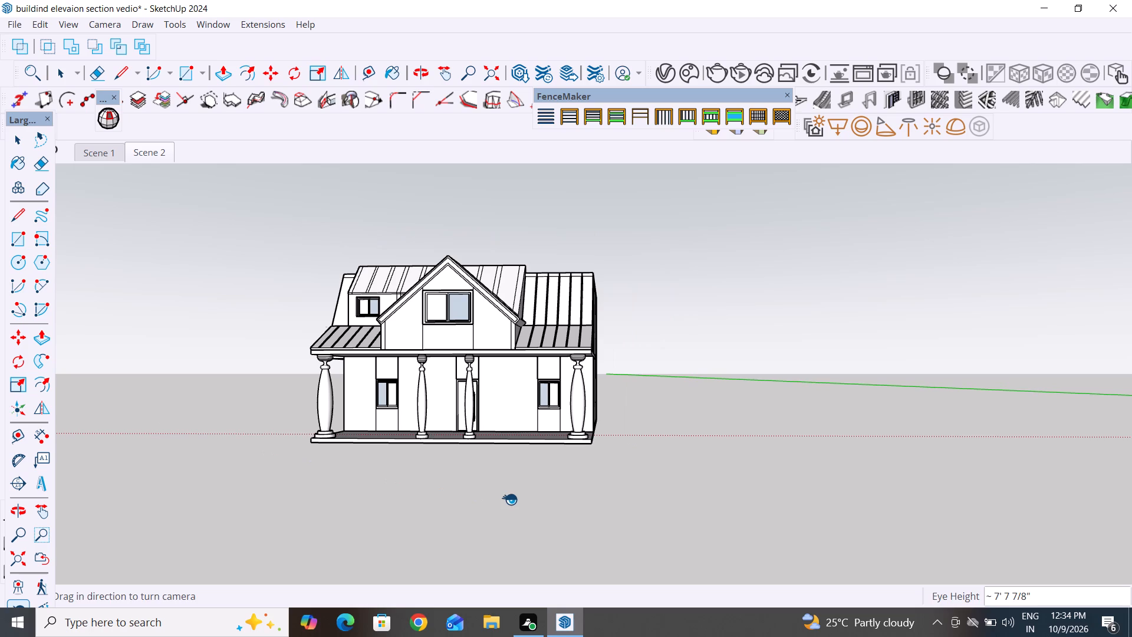
pyautogui.moveTo(510, 500); pyautogui.dragTo(408, 532, button='middle')
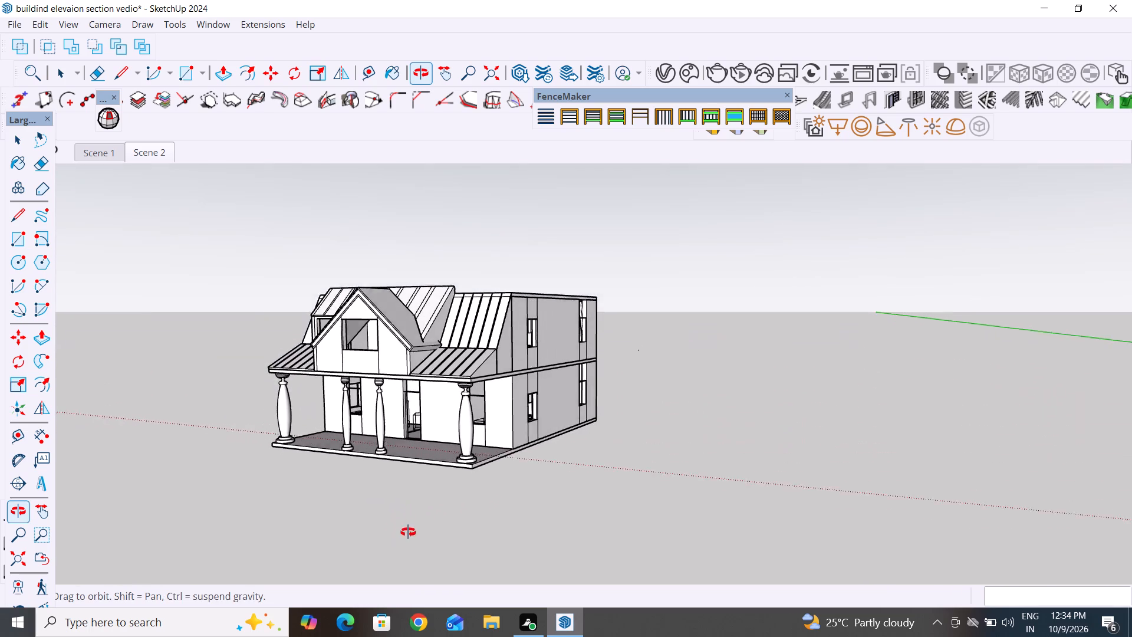
pyautogui.moveTo(408, 532); pyautogui.dragTo(408, 551, button='middle')
pyautogui.scroll(-2, 603, 337)
pyautogui.moveTo(626, 333); pyautogui.dragTo(623, 379, button='middle')
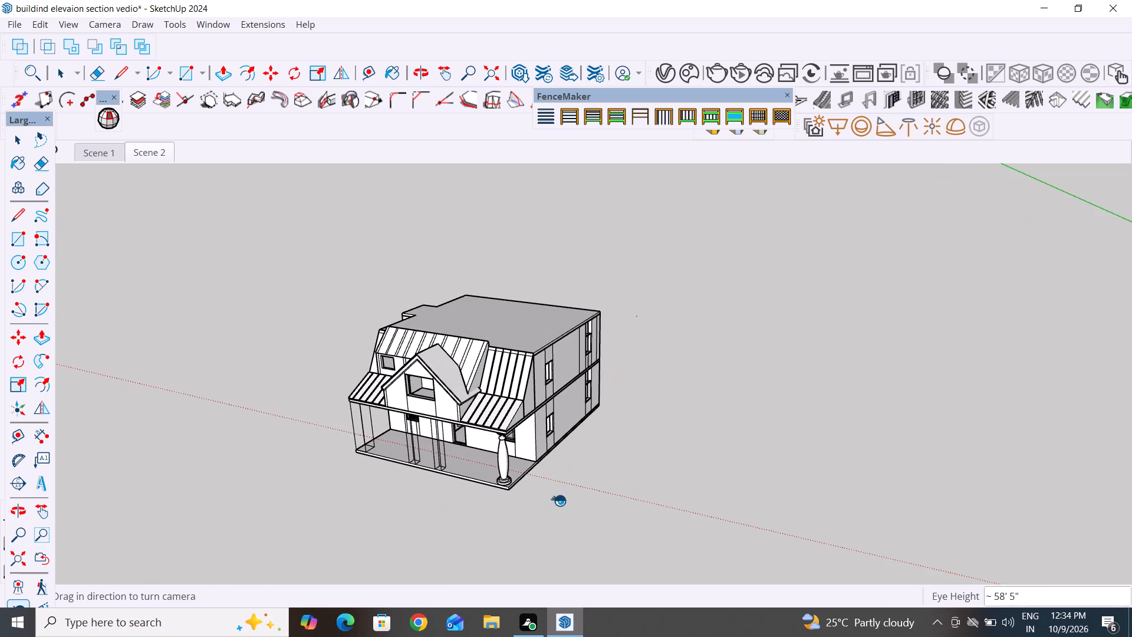
pyautogui.scroll(2, 521, 552)
pyautogui.moveTo(668, 270); pyautogui.dragTo(655, 322, button='middle')
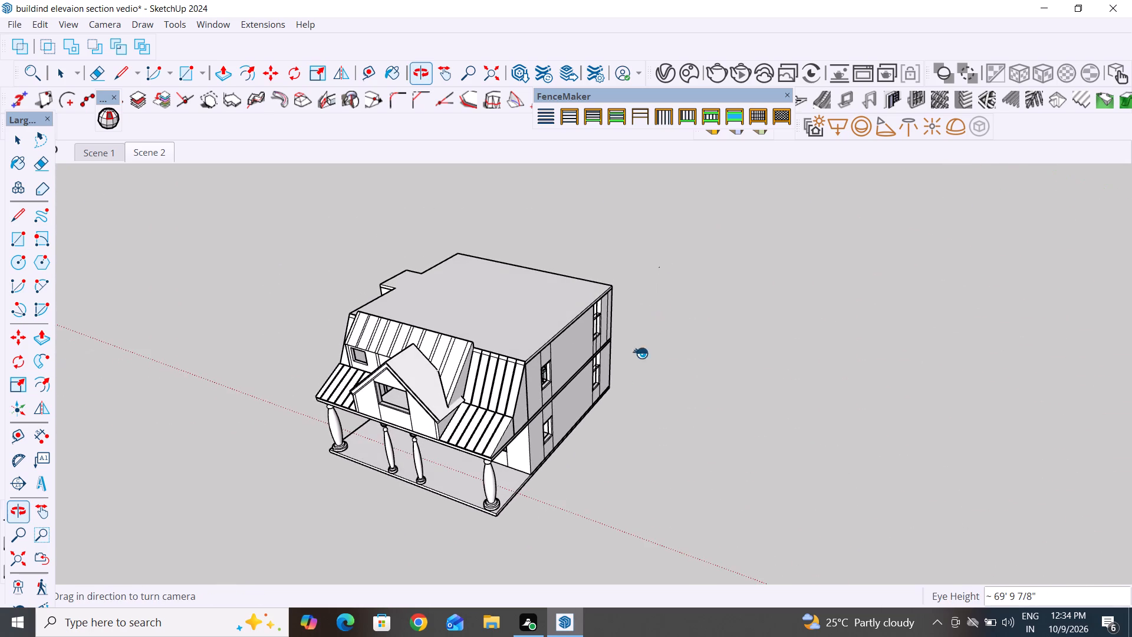
pyautogui.scroll(-4, 720, 274)
pyautogui.scroll(3, 631, 544)
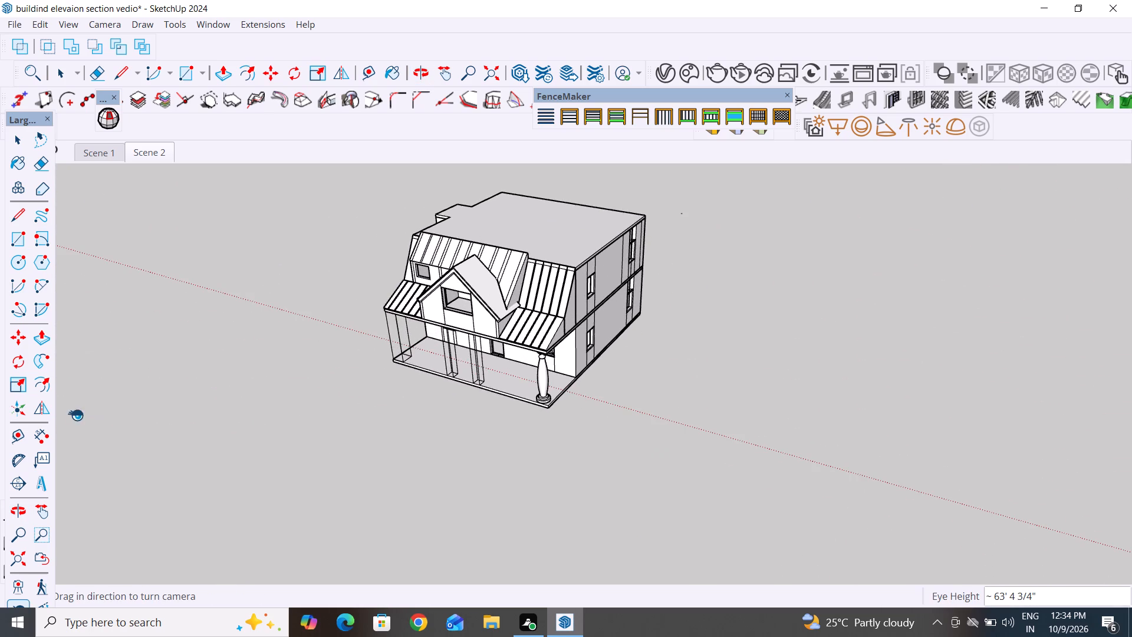
pyautogui.click(21, 581)
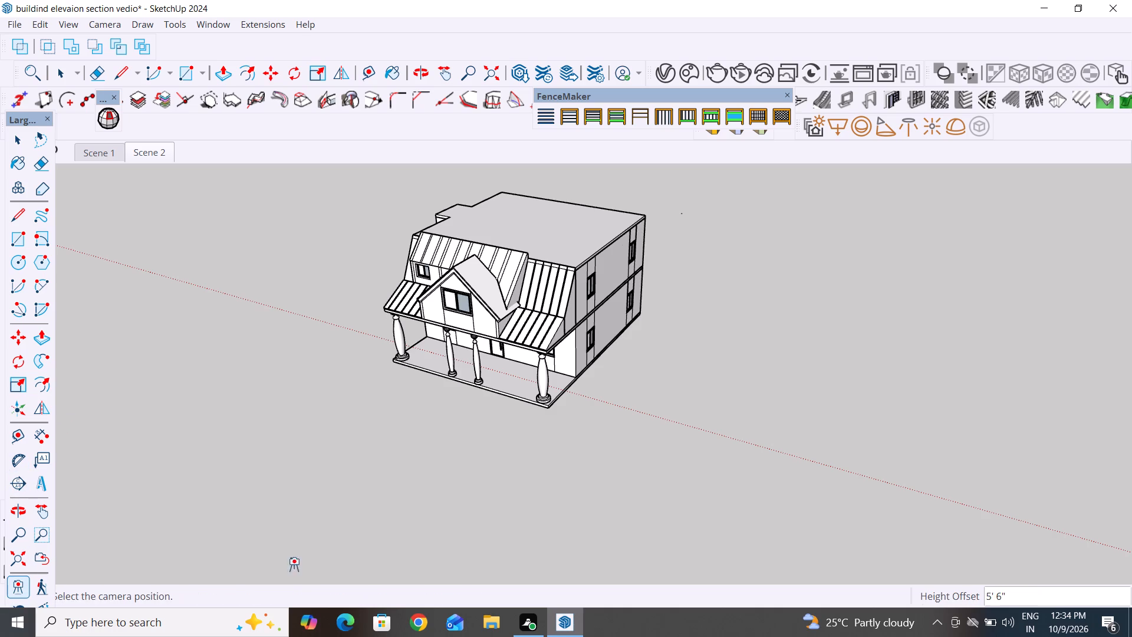
pyautogui.click(595, 568)
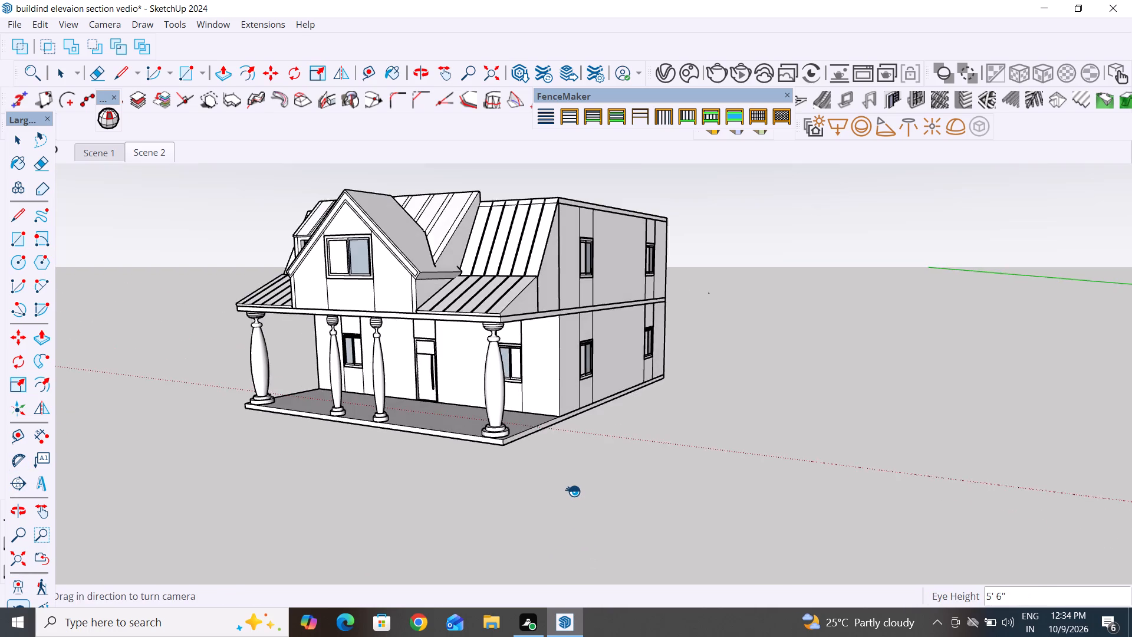
# Frame the whole building in a low two-sided corner perspective and update Scene 2 with it.
pyautogui.scroll(-1, 594, 517)
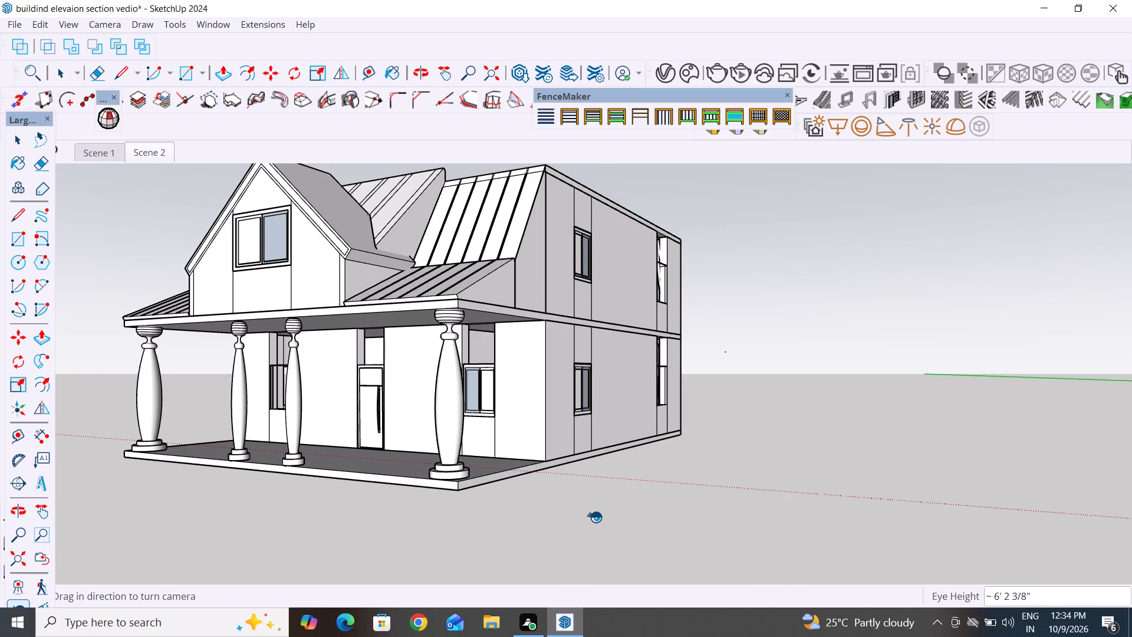
pyautogui.scroll(-1, 594, 517)
pyautogui.moveTo(602, 523); pyautogui.dragTo(603, 512, button='middle')
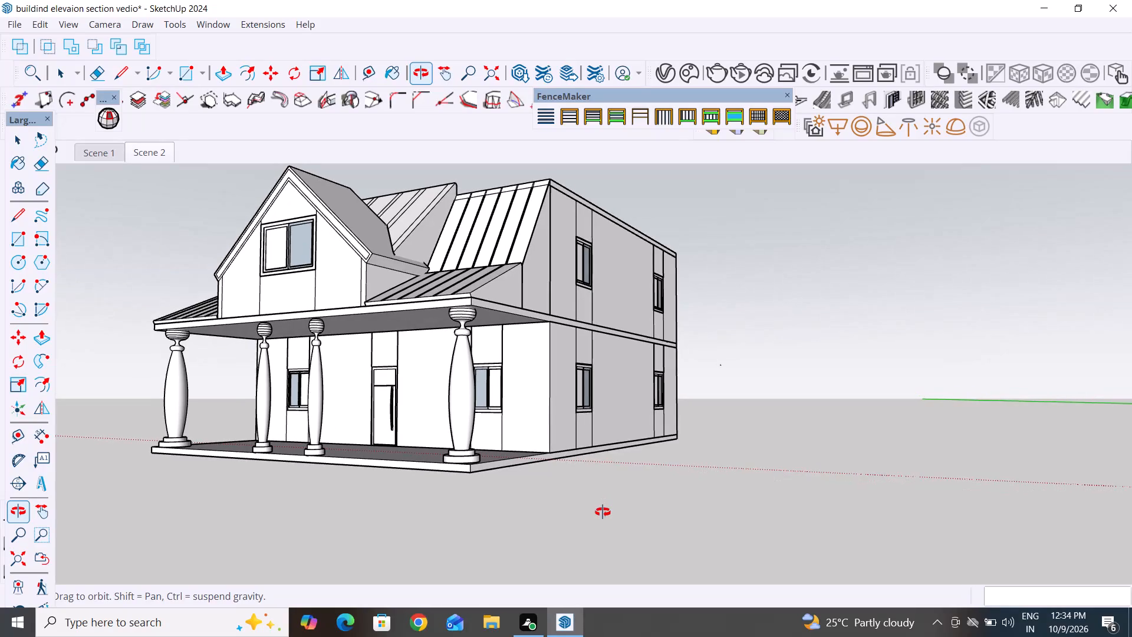
pyautogui.moveTo(603, 512); pyautogui.dragTo(592, 512, button='middle')
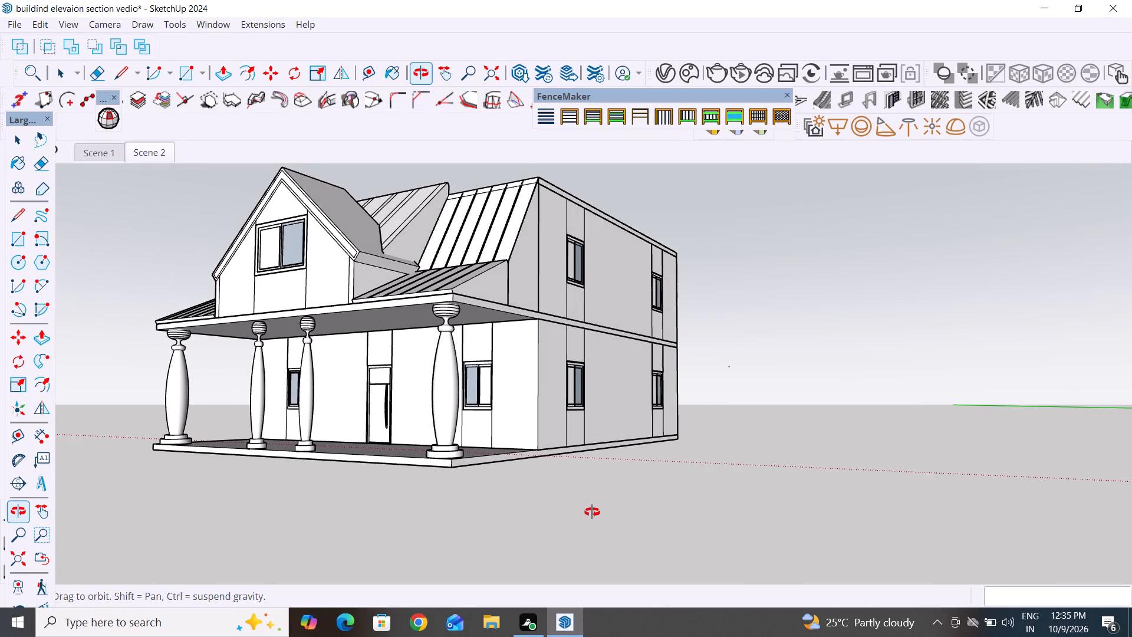
pyautogui.moveTo(592, 512); pyautogui.dragTo(595, 515, button='middle')
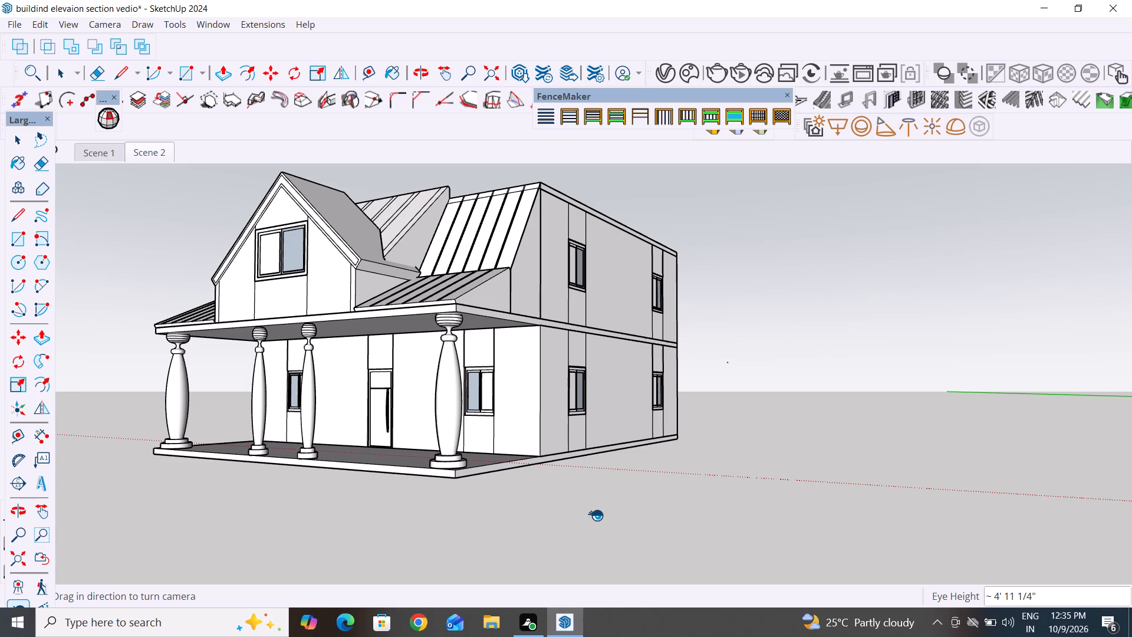
pyautogui.rightClick(156, 156)
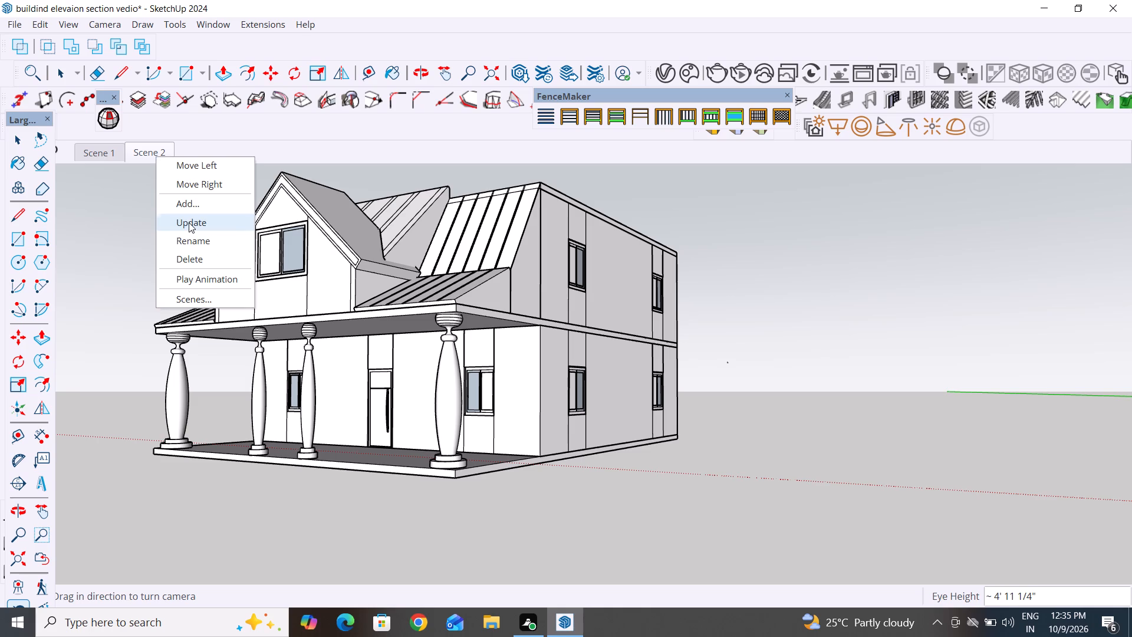
pyautogui.click(209, 220)
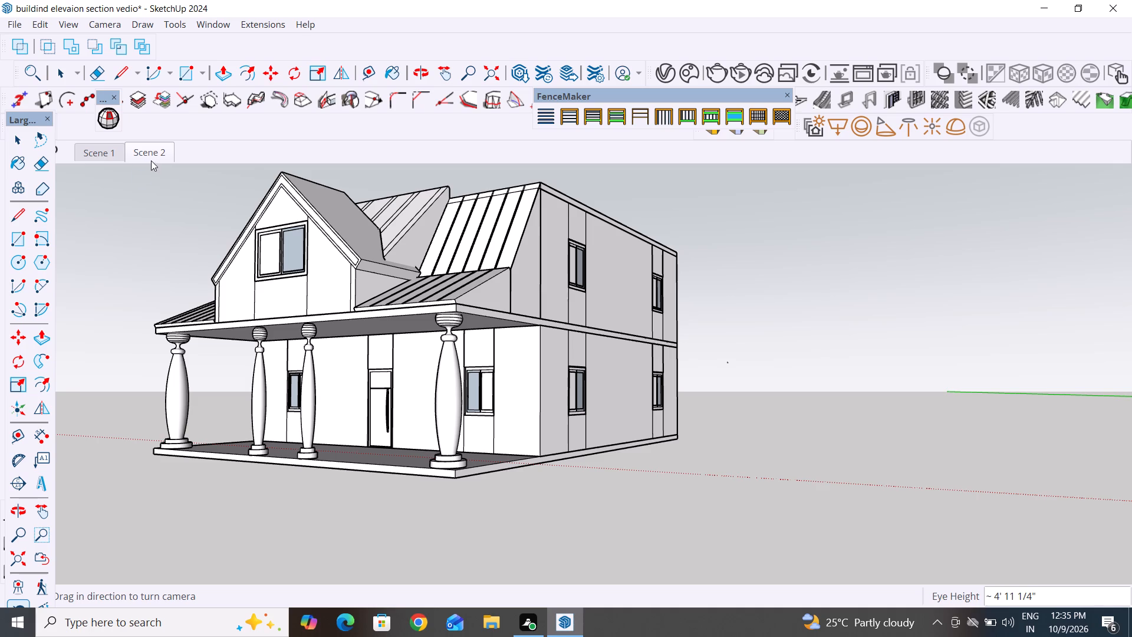
# Add a third scene after Scene 2.
pyautogui.rightClick(152, 153)
pyautogui.click(195, 200)
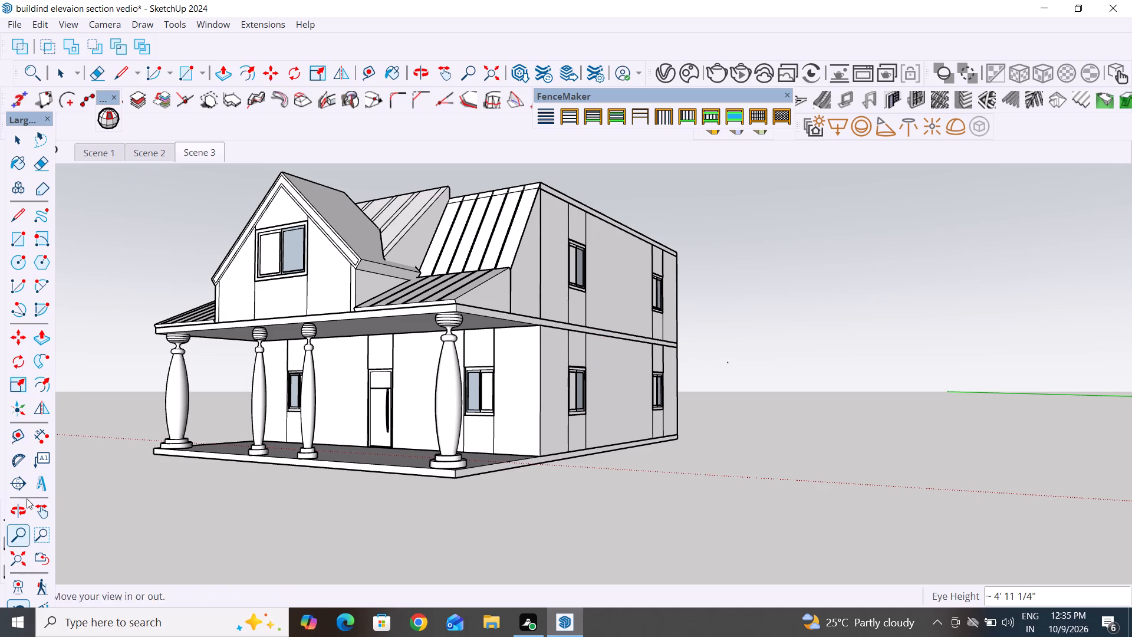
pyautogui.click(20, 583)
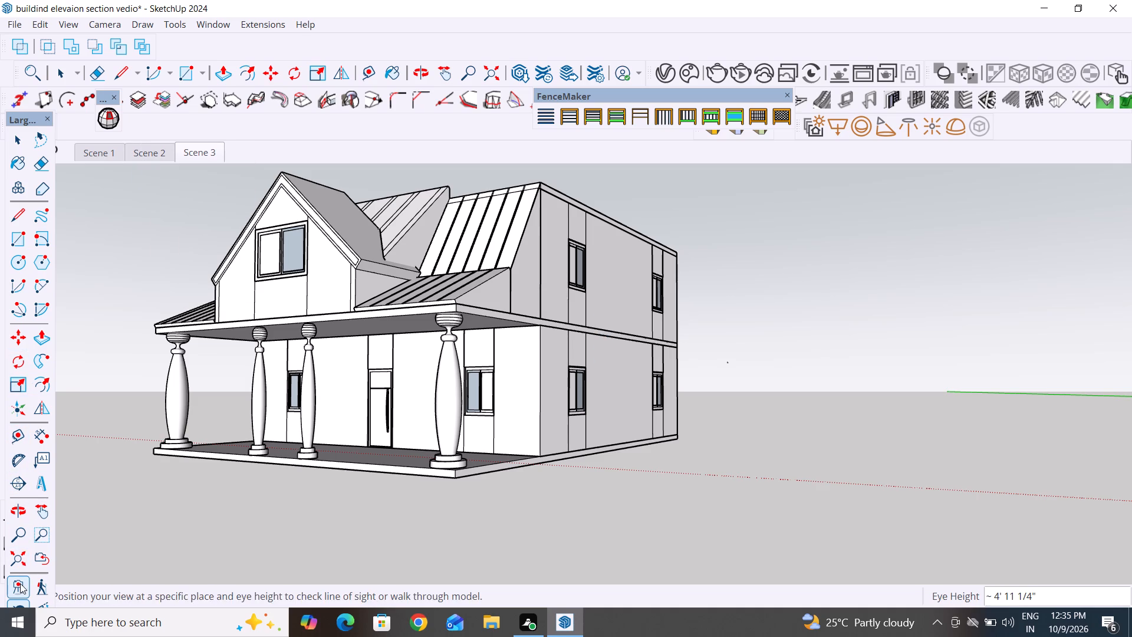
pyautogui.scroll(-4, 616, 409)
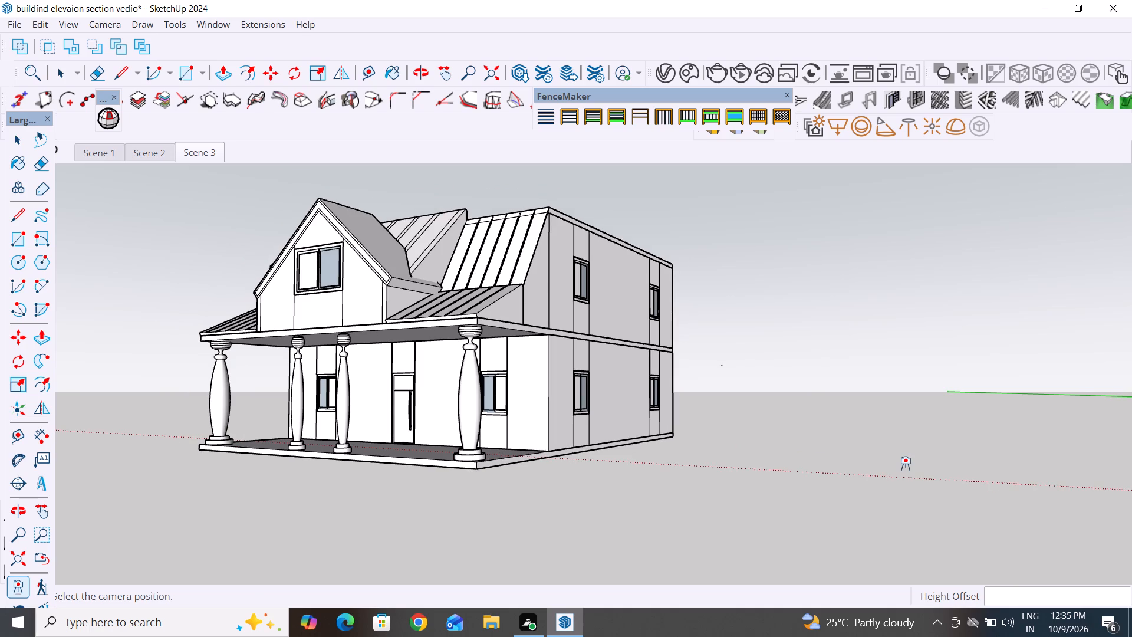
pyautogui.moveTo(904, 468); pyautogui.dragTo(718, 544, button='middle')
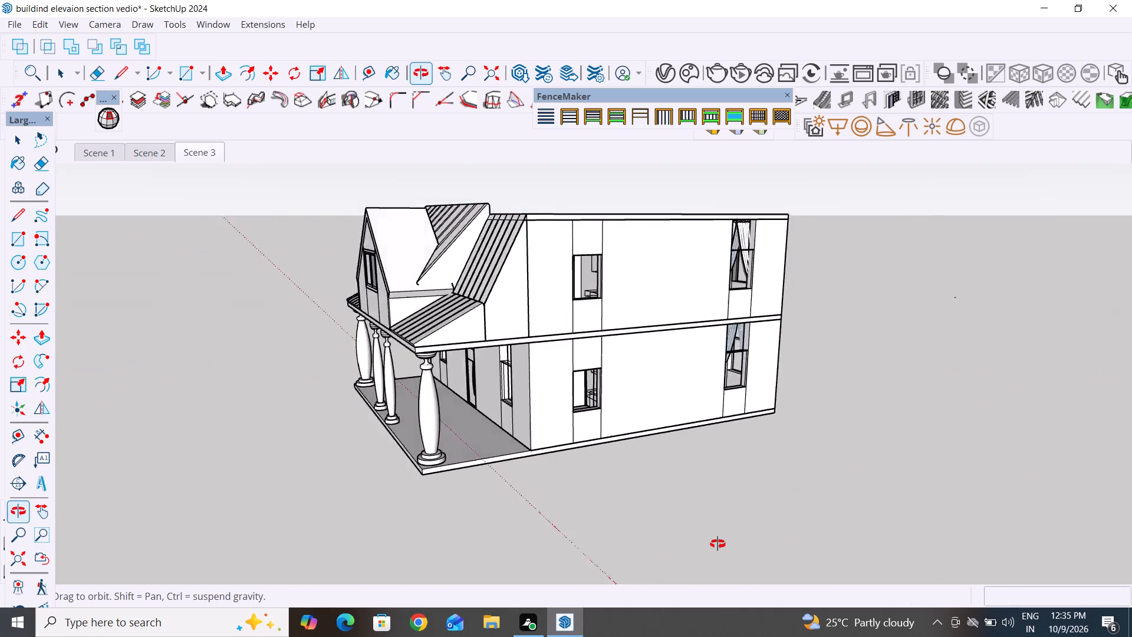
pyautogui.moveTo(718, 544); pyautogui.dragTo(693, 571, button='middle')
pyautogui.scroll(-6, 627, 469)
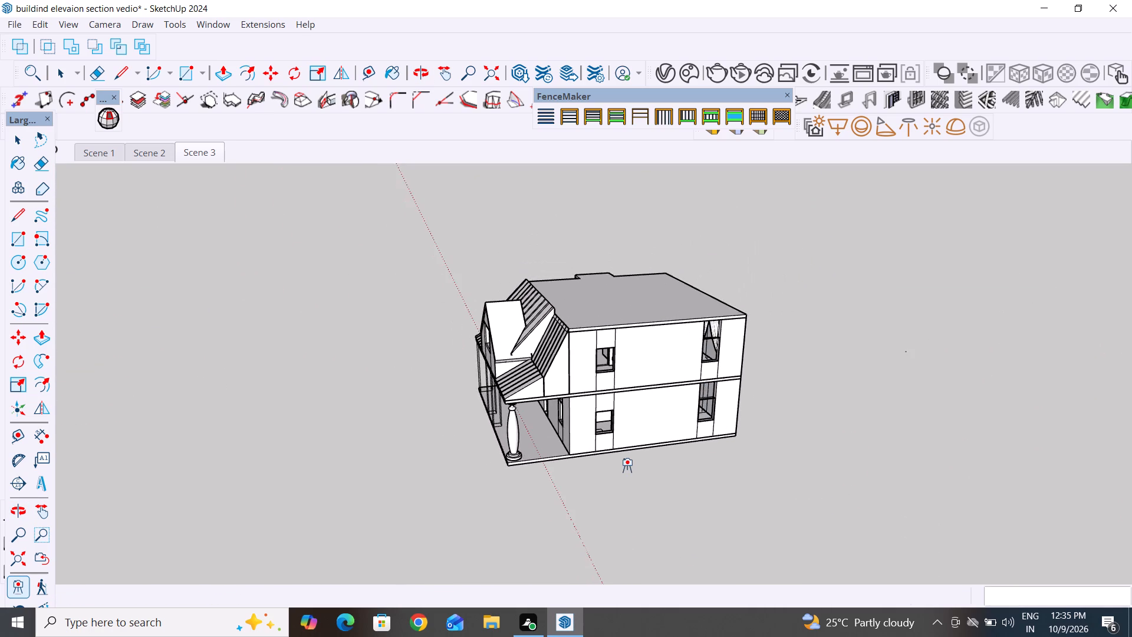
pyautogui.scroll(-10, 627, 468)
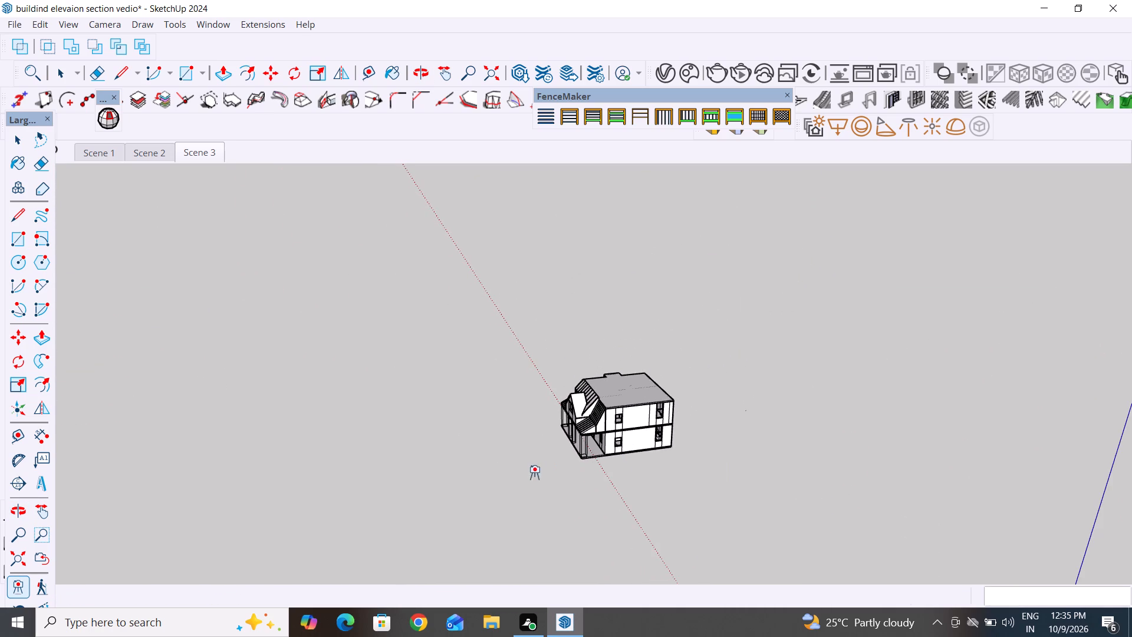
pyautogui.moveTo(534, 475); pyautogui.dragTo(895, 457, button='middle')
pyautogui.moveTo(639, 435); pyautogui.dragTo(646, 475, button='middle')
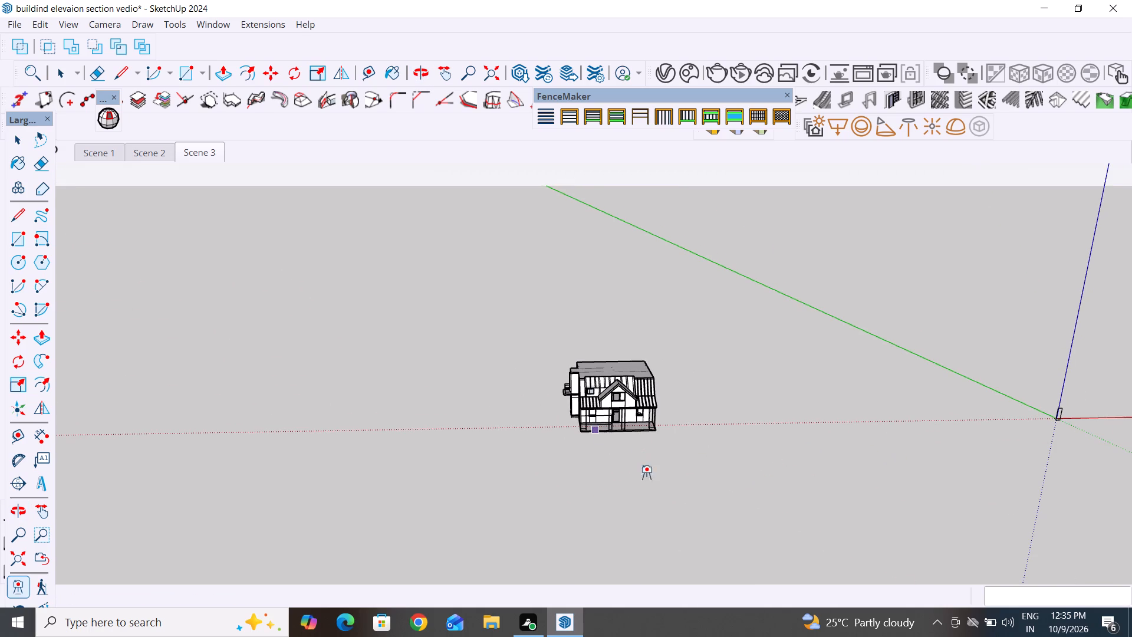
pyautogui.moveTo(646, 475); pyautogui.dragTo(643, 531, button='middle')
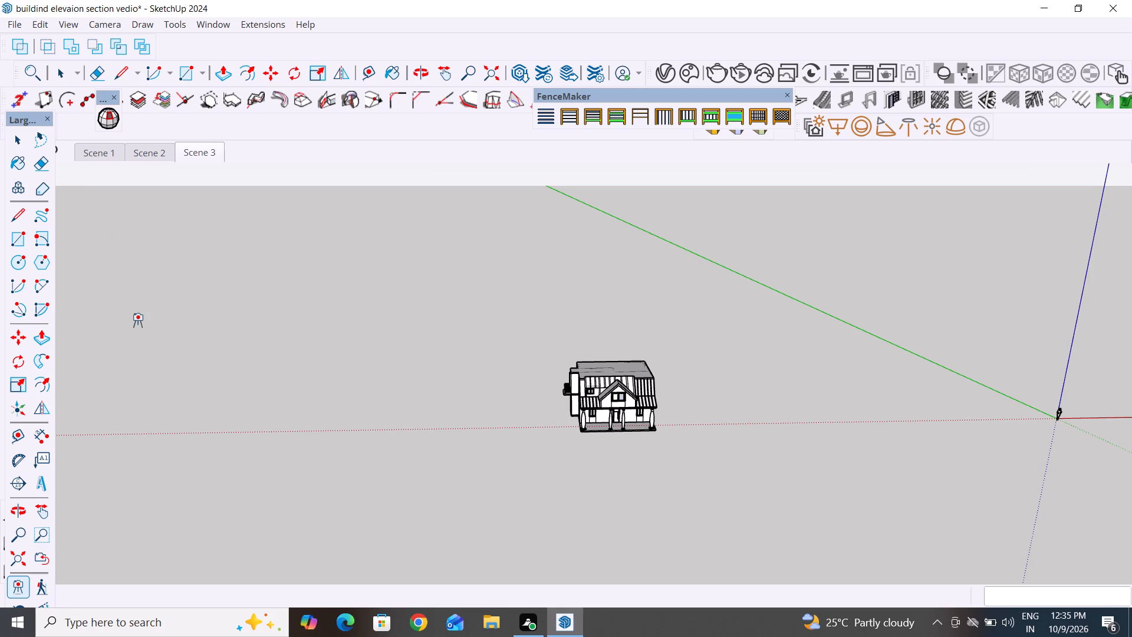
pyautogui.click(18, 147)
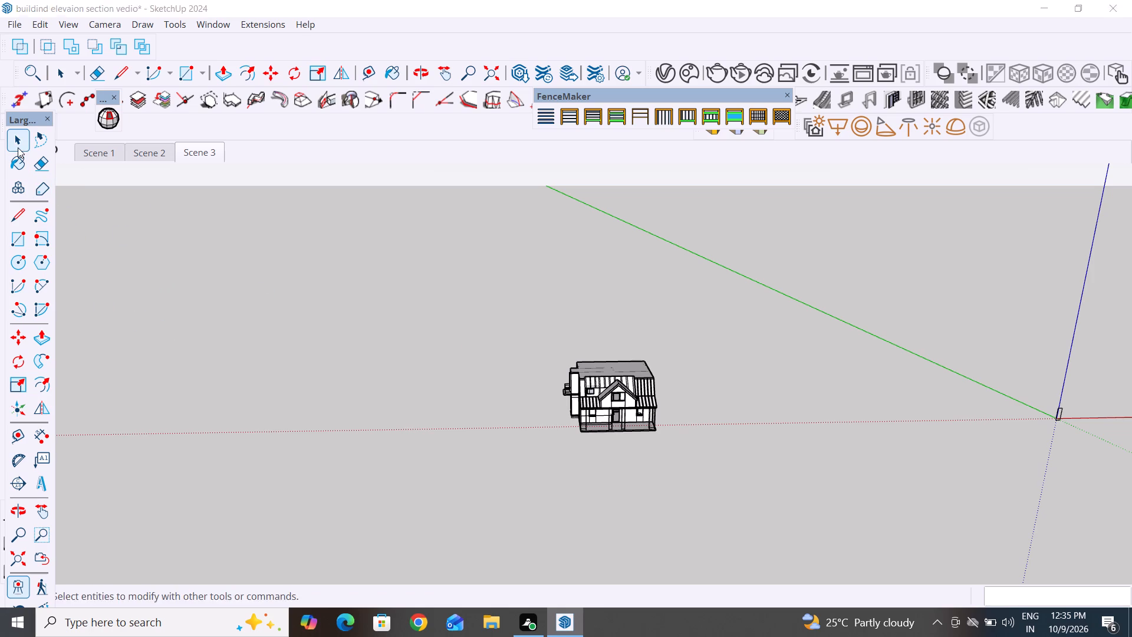
# Examine the building's front corner on the balcony side, around the porch and the sloped end beside the ribbed roof.
pyautogui.scroll(-1, 745, 345)
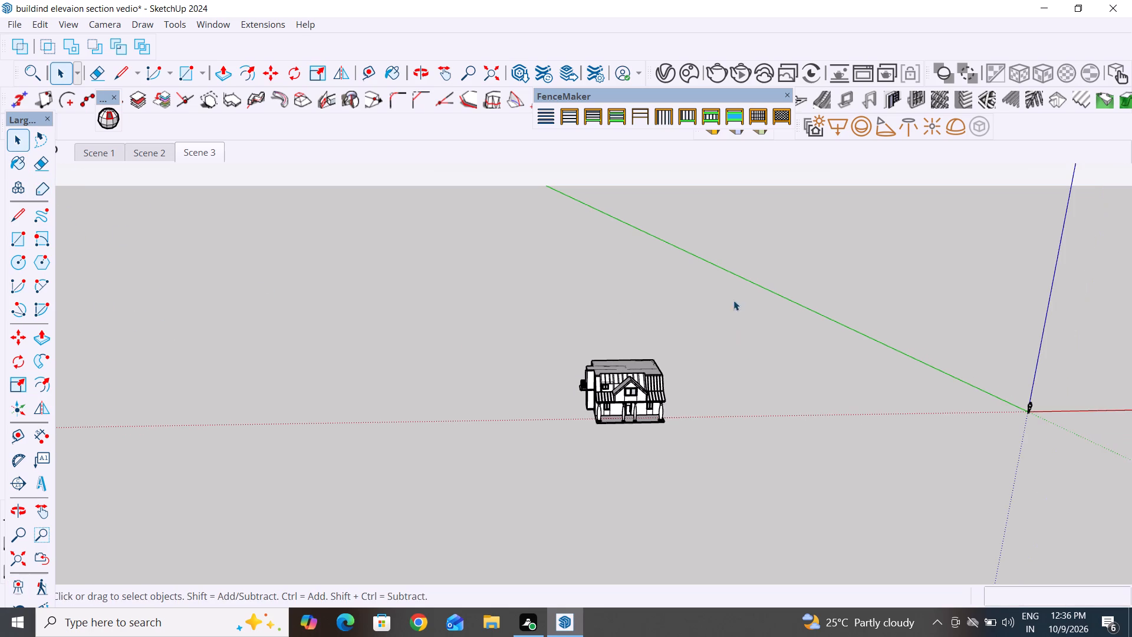
pyautogui.moveTo(735, 318); pyautogui.dragTo(713, 521, button='middle')
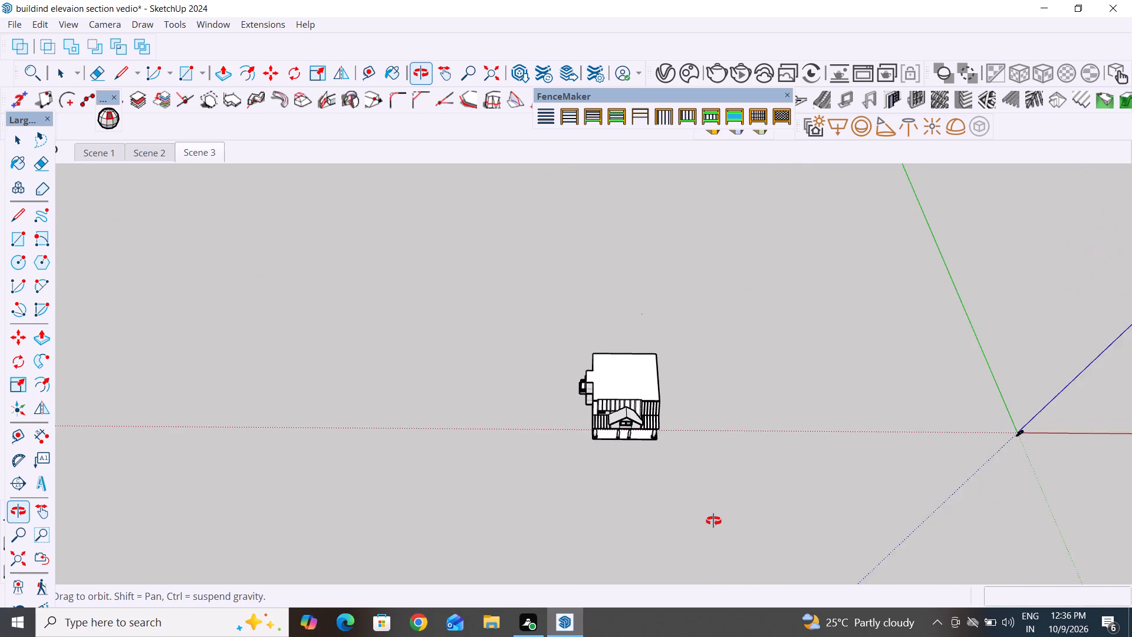
pyautogui.moveTo(713, 521); pyautogui.dragTo(777, 498, button='middle')
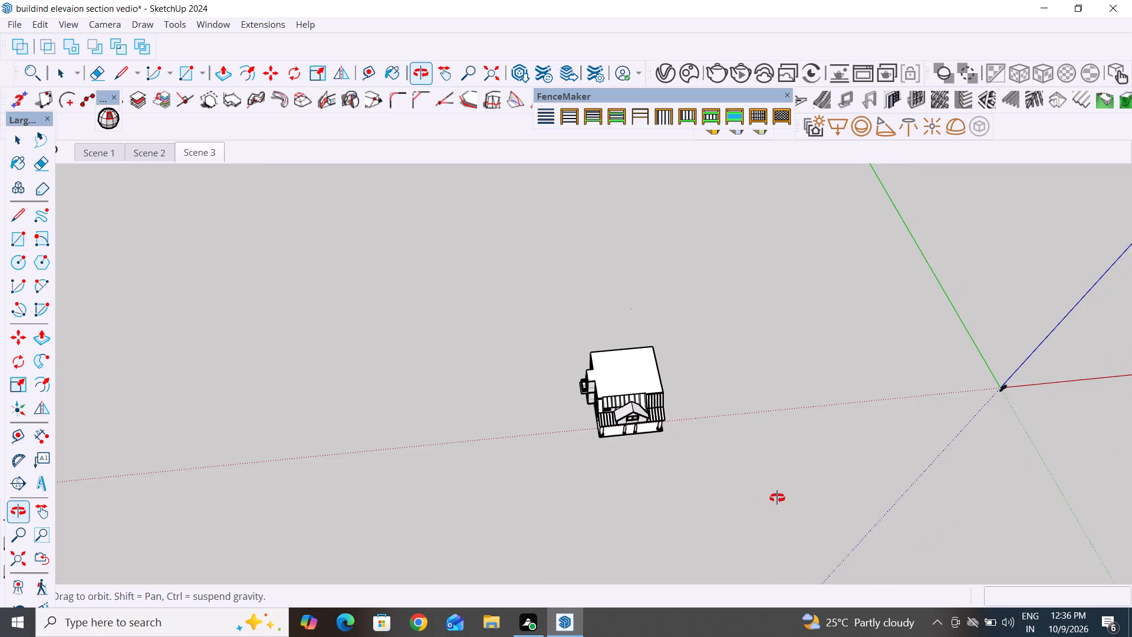
pyautogui.moveTo(777, 498); pyautogui.dragTo(804, 472, button='middle')
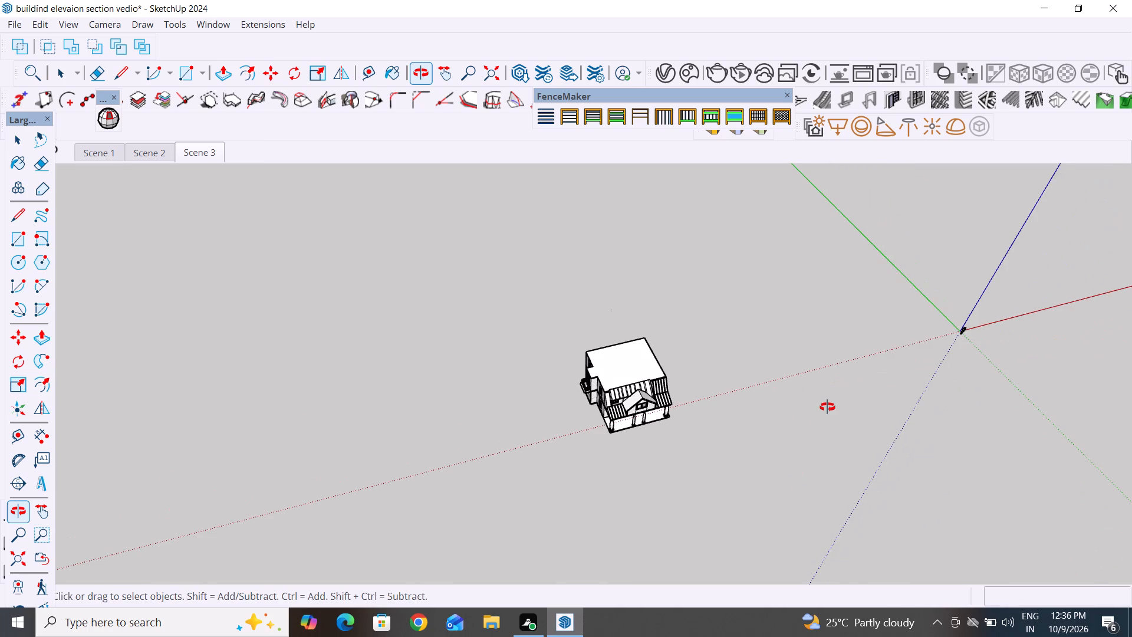
pyautogui.moveTo(752, 386); pyautogui.dragTo(843, 402, button='middle')
pyautogui.scroll(1, 807, 406)
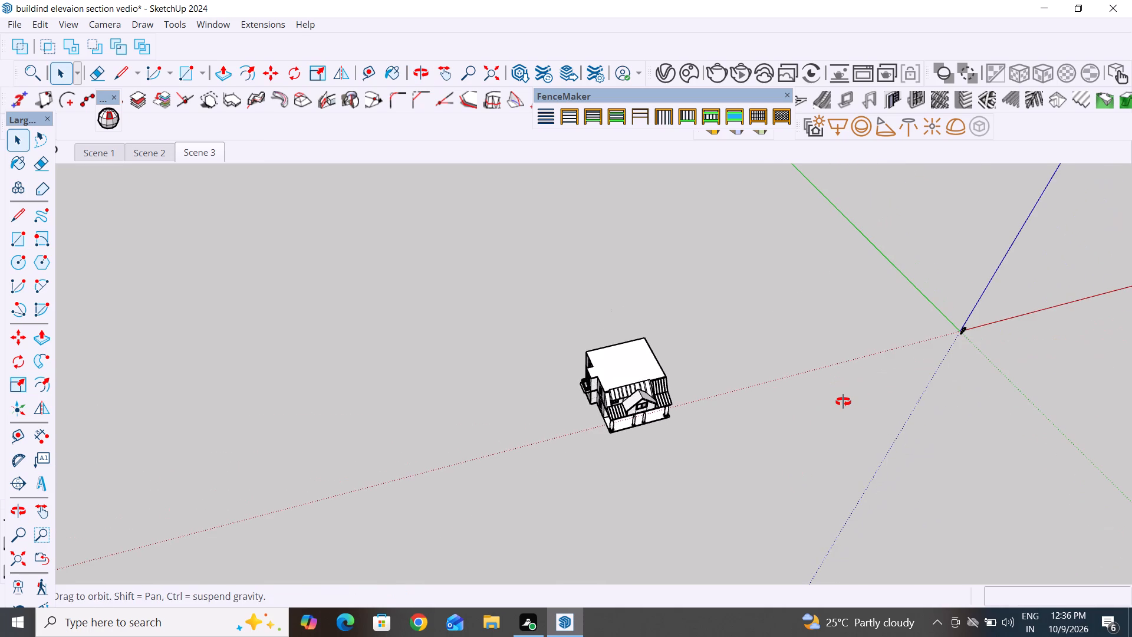
pyautogui.moveTo(843, 402); pyautogui.dragTo(838, 389, button='middle')
pyautogui.scroll(3, 631, 477)
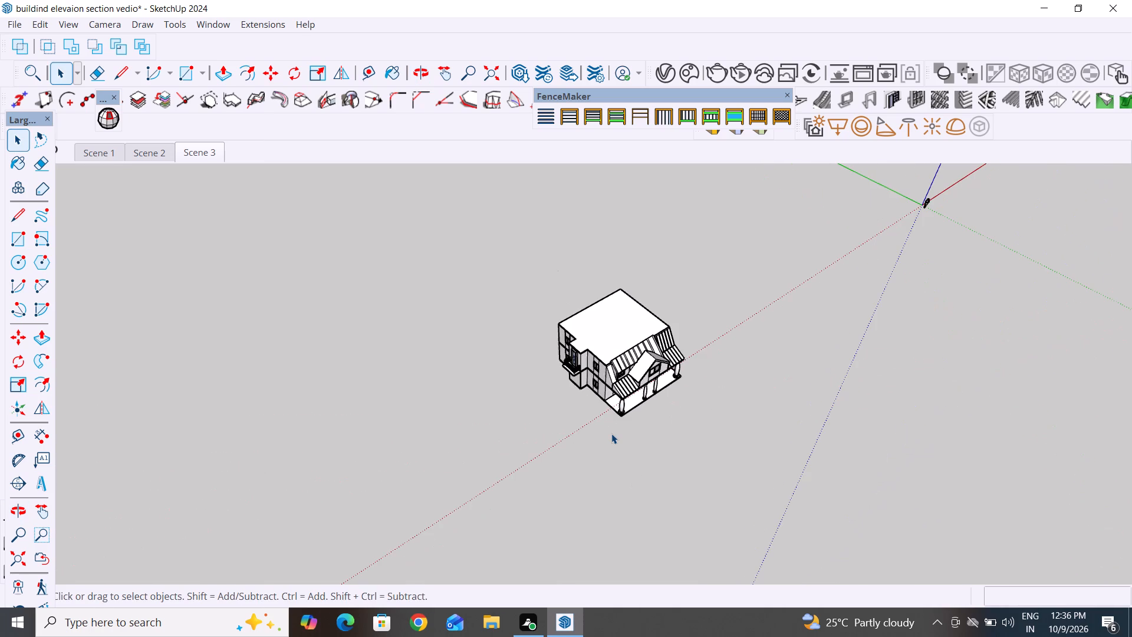
pyautogui.scroll(5, 611, 434)
pyautogui.moveTo(649, 445); pyautogui.dragTo(653, 386, button='middle')
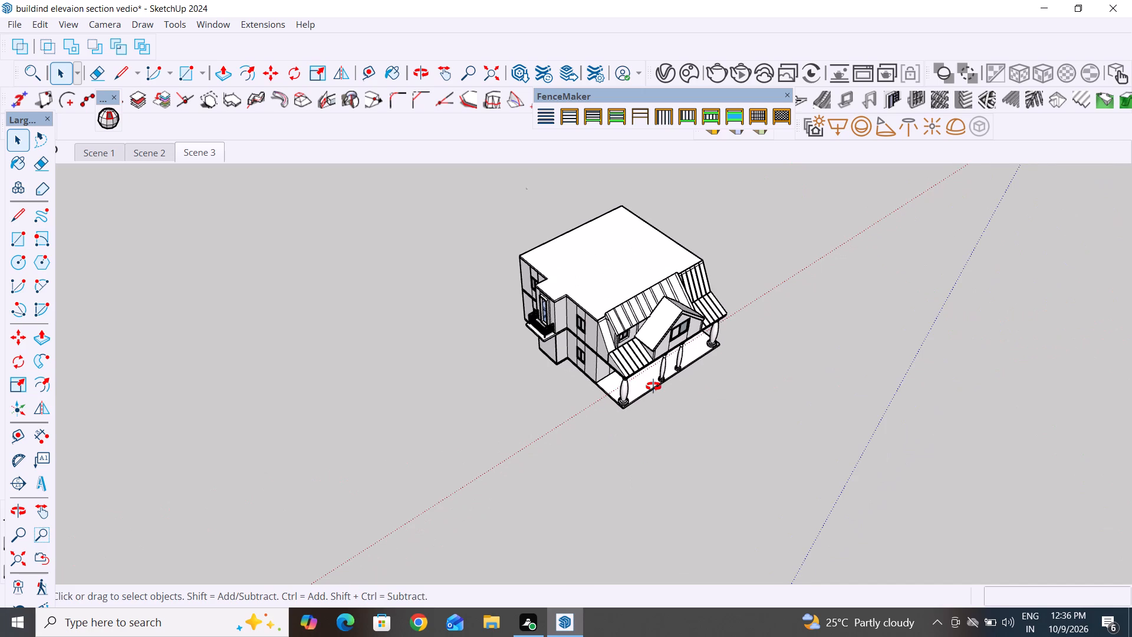
pyautogui.moveTo(653, 386); pyautogui.dragTo(628, 354, button='middle')
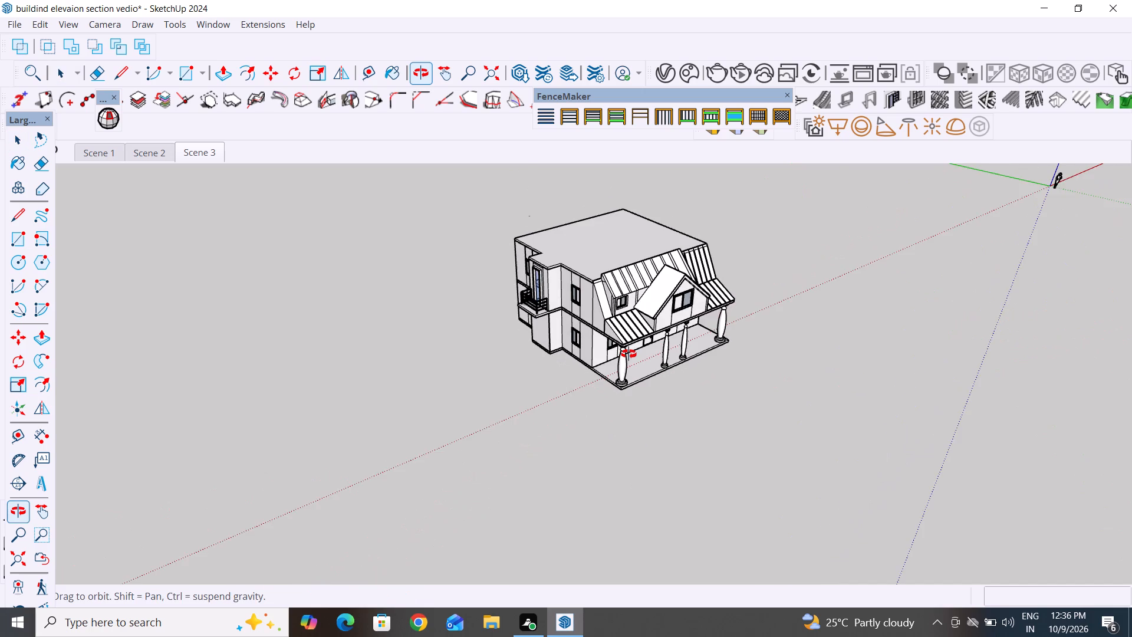
pyautogui.moveTo(628, 354); pyautogui.dragTo(640, 361, button='middle')
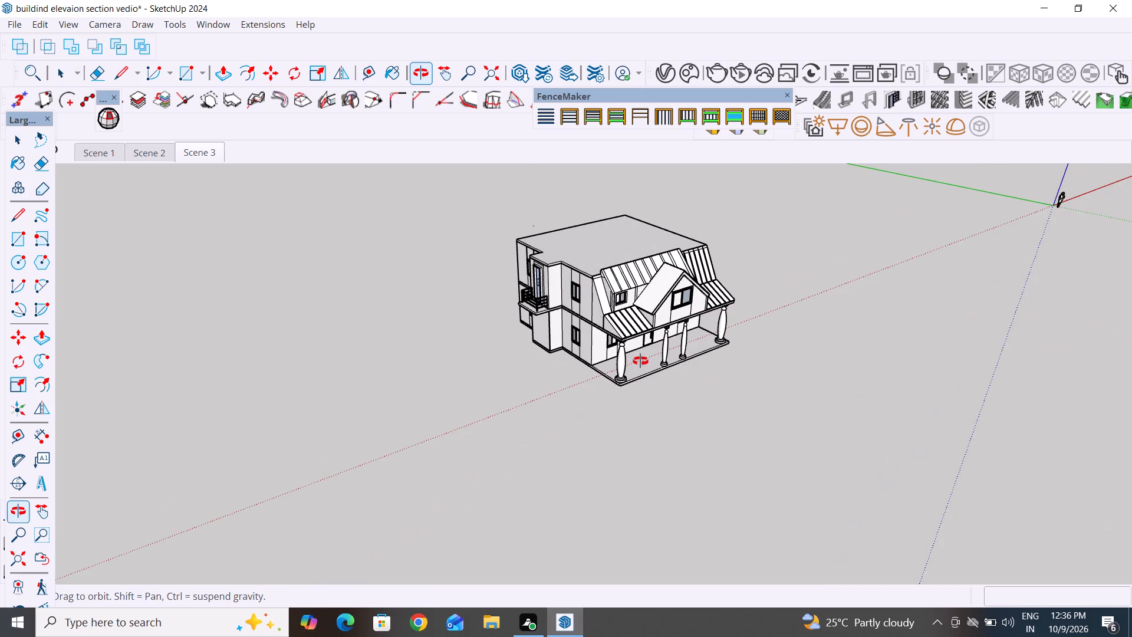
pyautogui.moveTo(640, 361); pyautogui.dragTo(654, 365, button='middle')
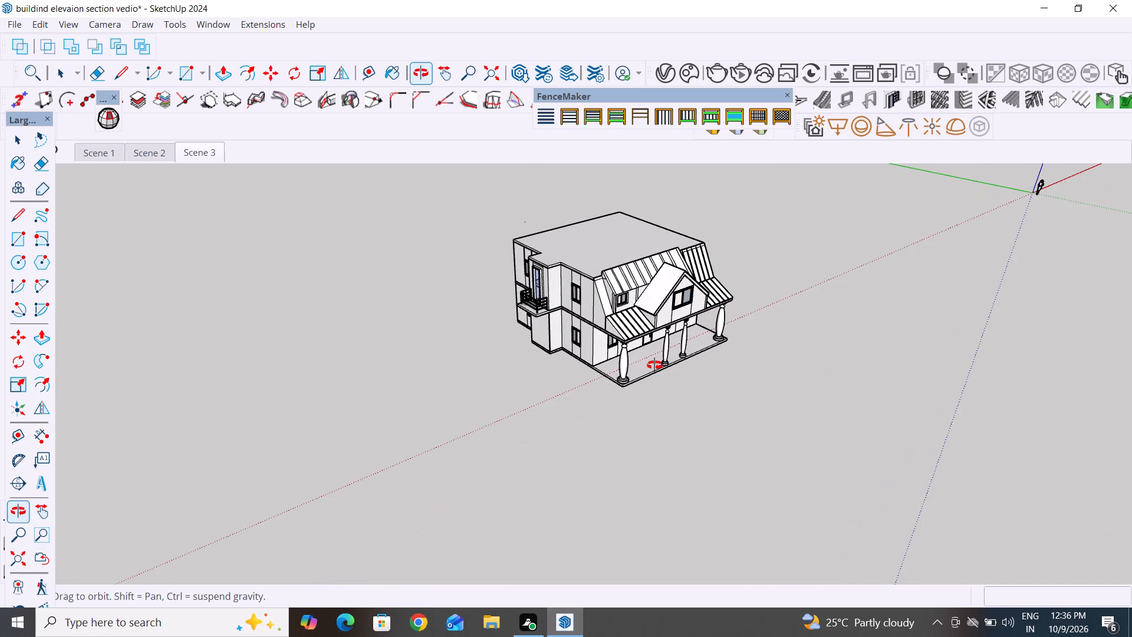
pyautogui.moveTo(654, 365); pyautogui.dragTo(653, 352, button='middle')
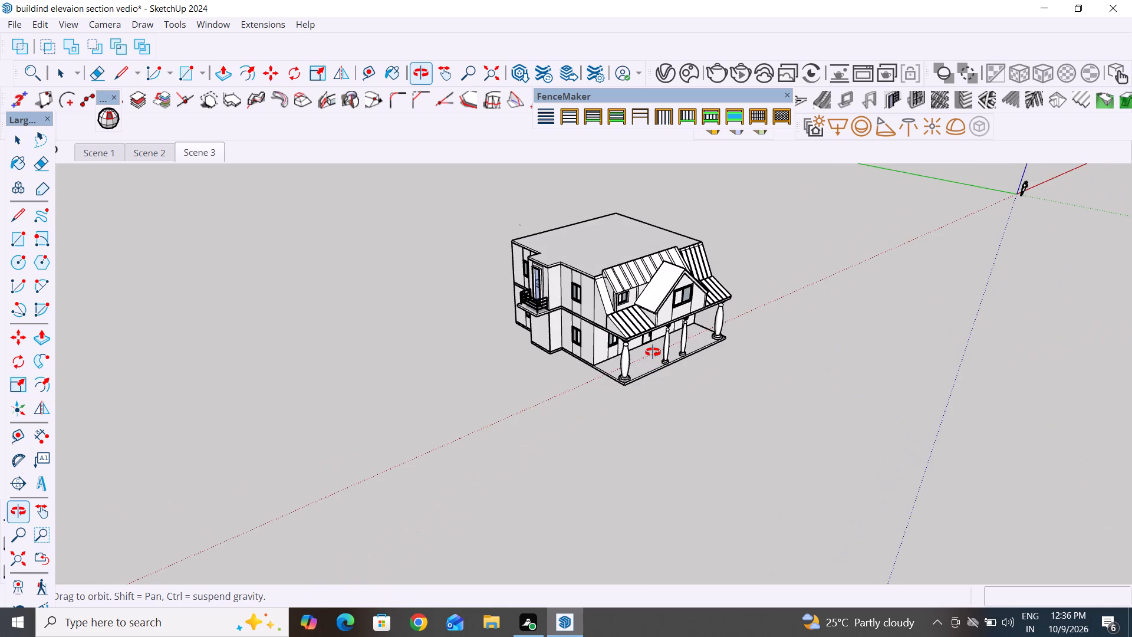
pyautogui.moveTo(653, 352); pyautogui.dragTo(651, 333, button='middle')
pyautogui.scroll(2, 647, 333)
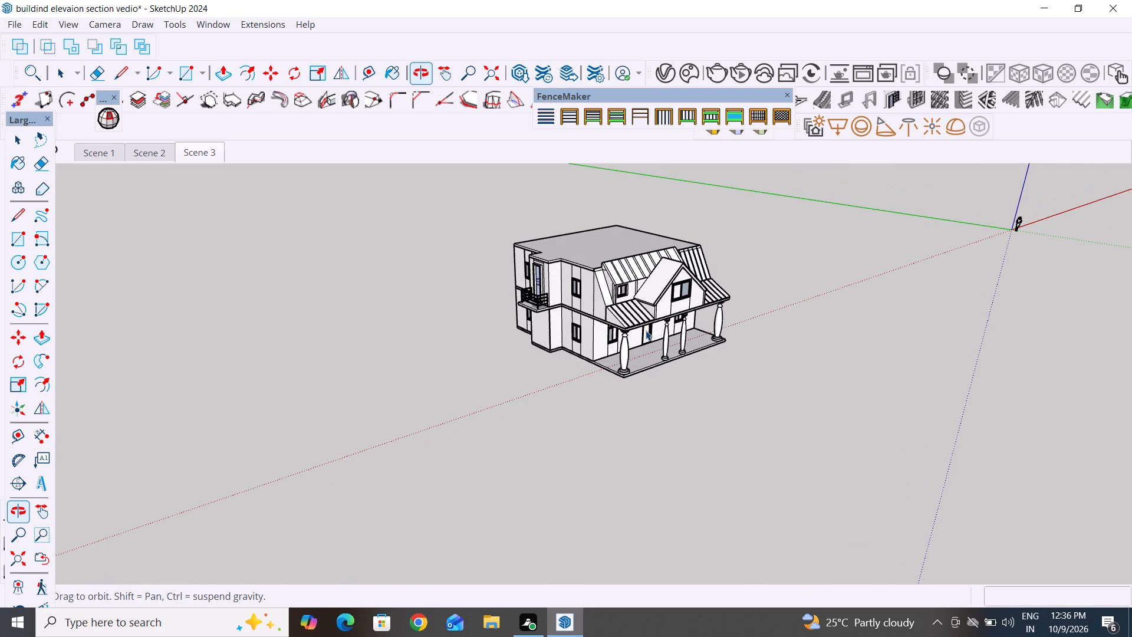
pyautogui.scroll(2, 646, 330)
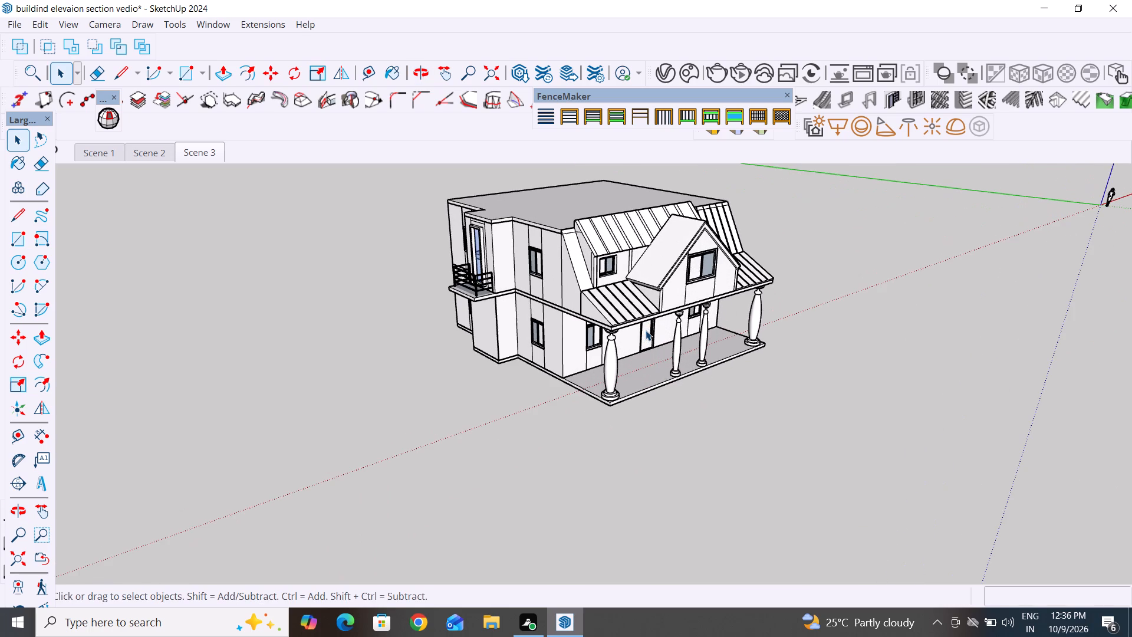
pyautogui.scroll(2, 552, 350)
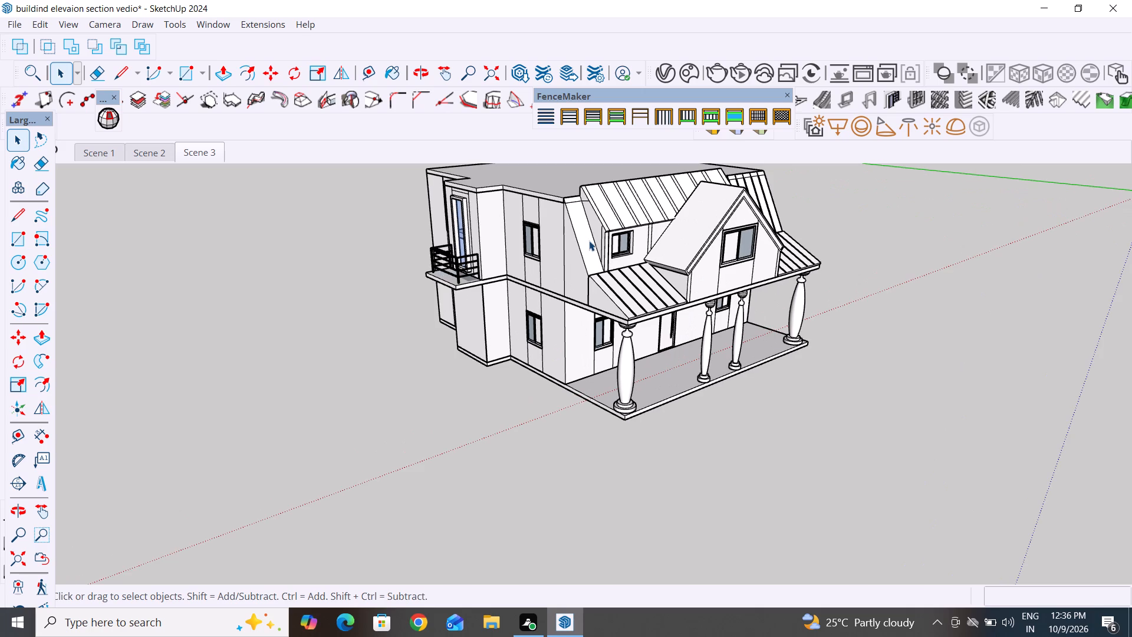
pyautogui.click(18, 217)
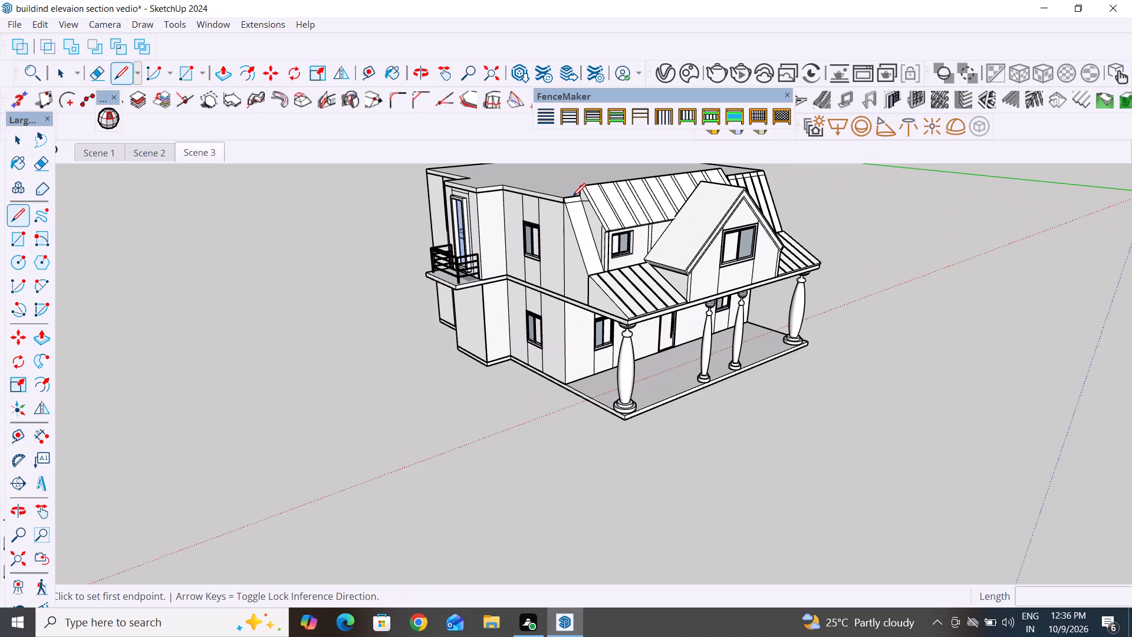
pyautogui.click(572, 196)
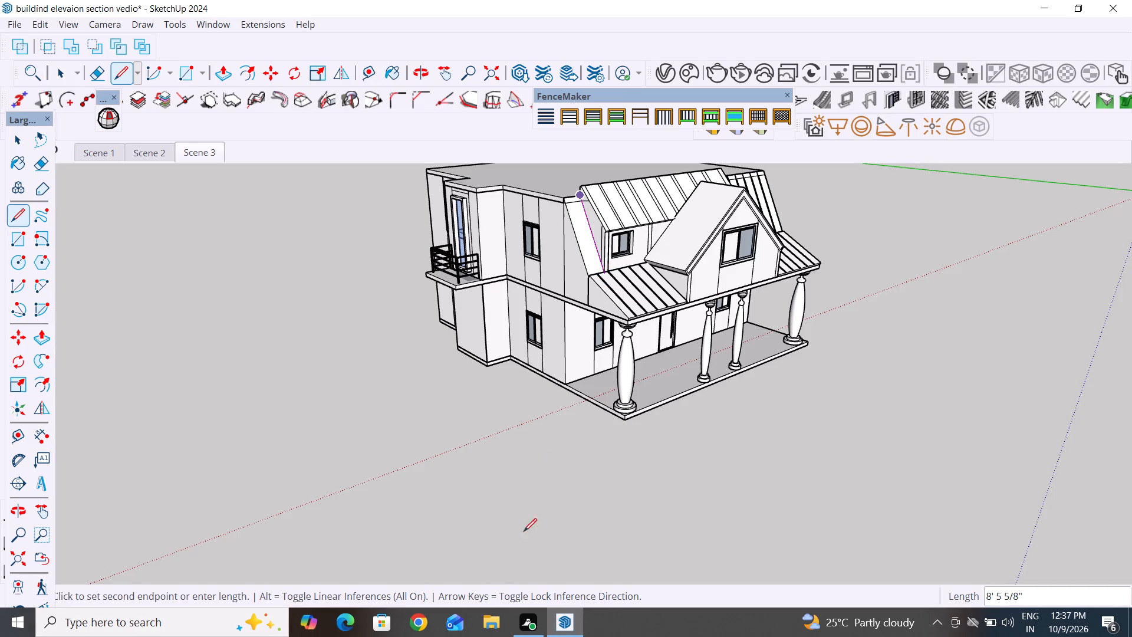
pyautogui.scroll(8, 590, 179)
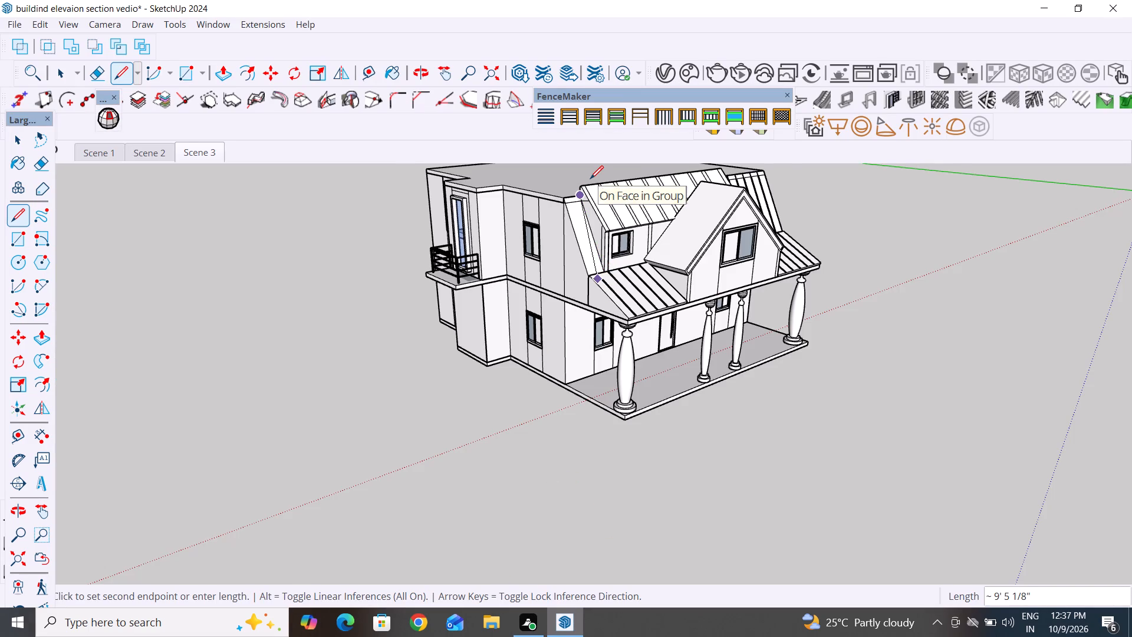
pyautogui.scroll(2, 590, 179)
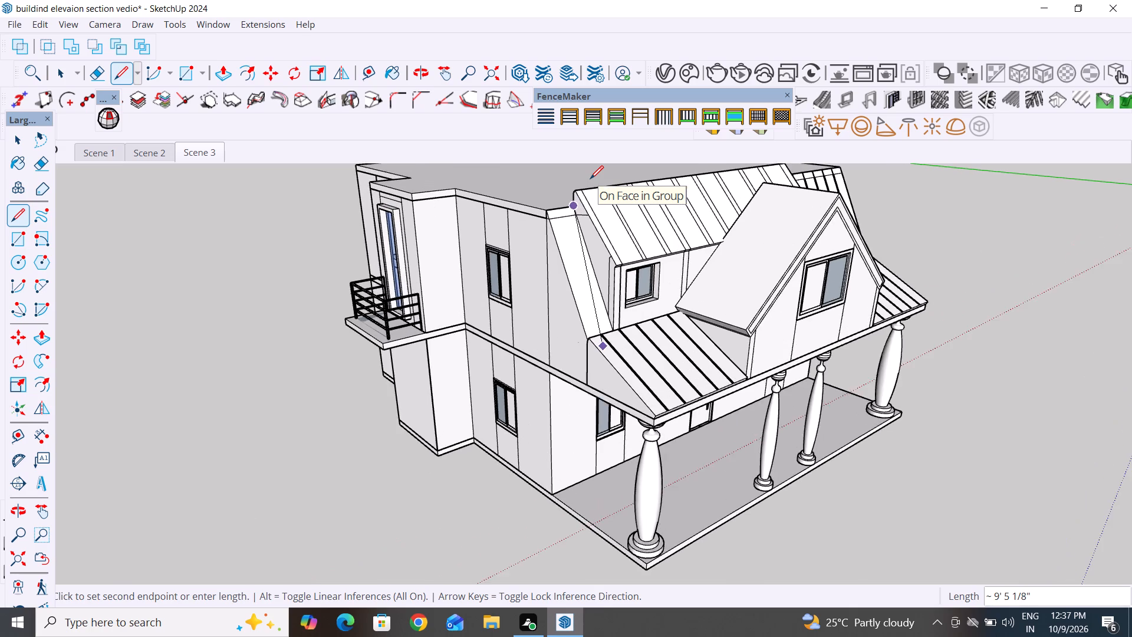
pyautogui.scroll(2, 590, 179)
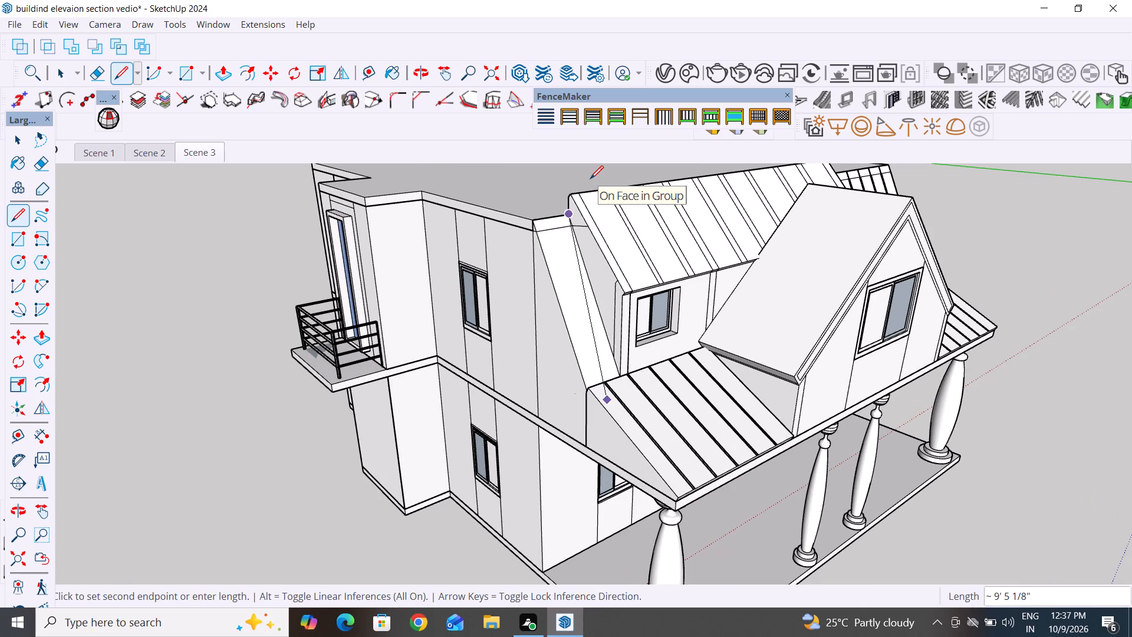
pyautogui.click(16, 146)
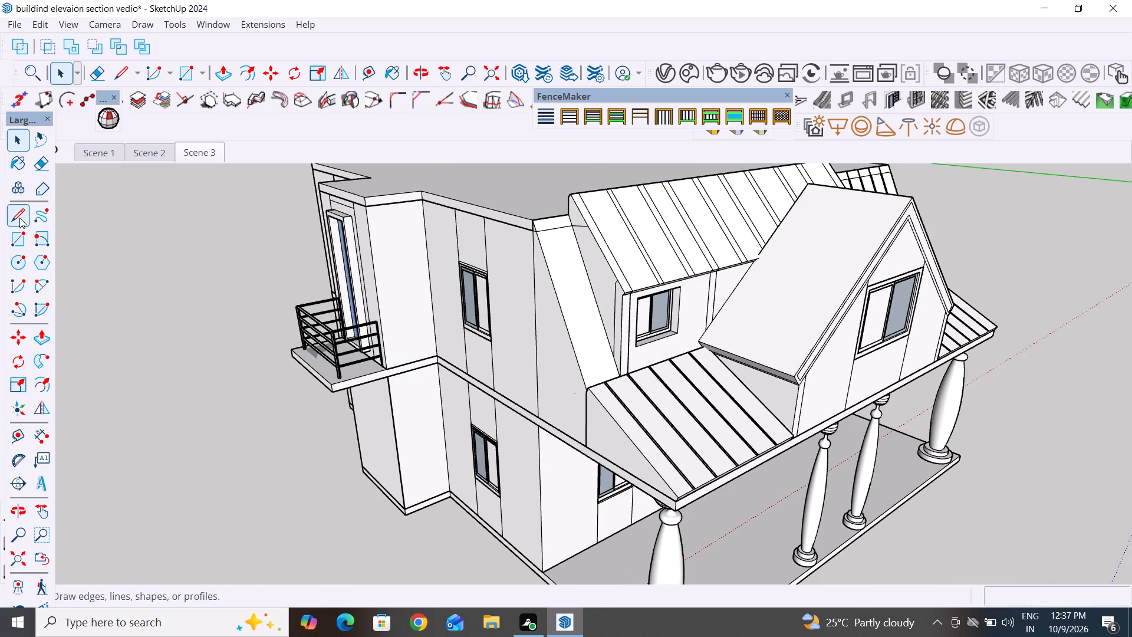
# Draw a line up the middle of the sloped strip beside the ribbed front roof, from its bottom edge to its top edge.
pyautogui.click(19, 218)
pyautogui.scroll(2, 606, 353)
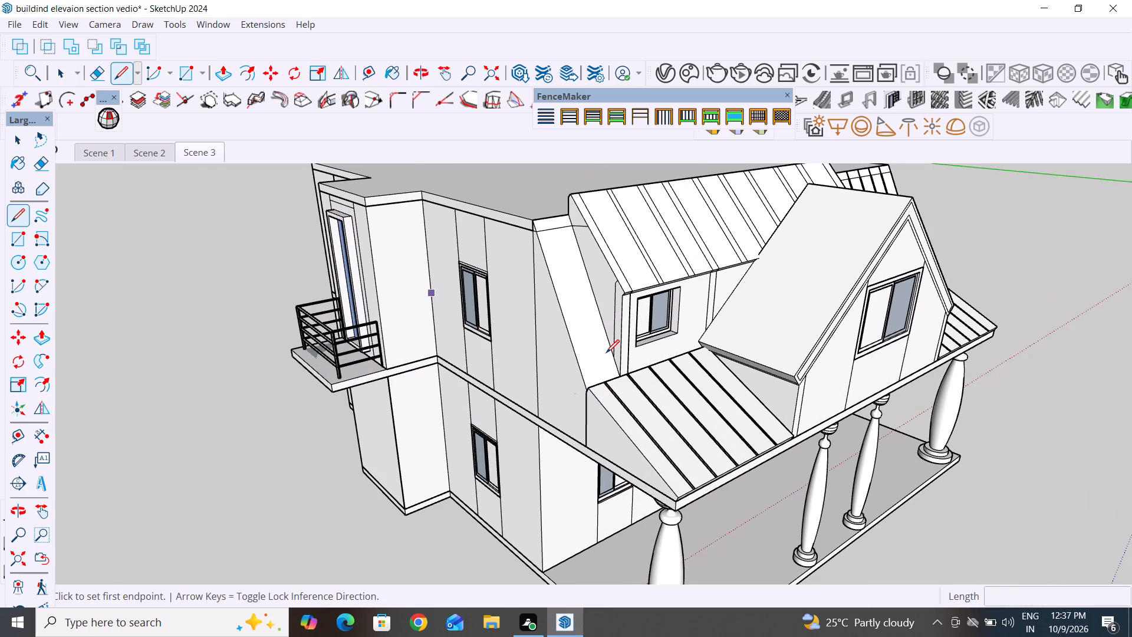
pyautogui.scroll(2, 607, 372)
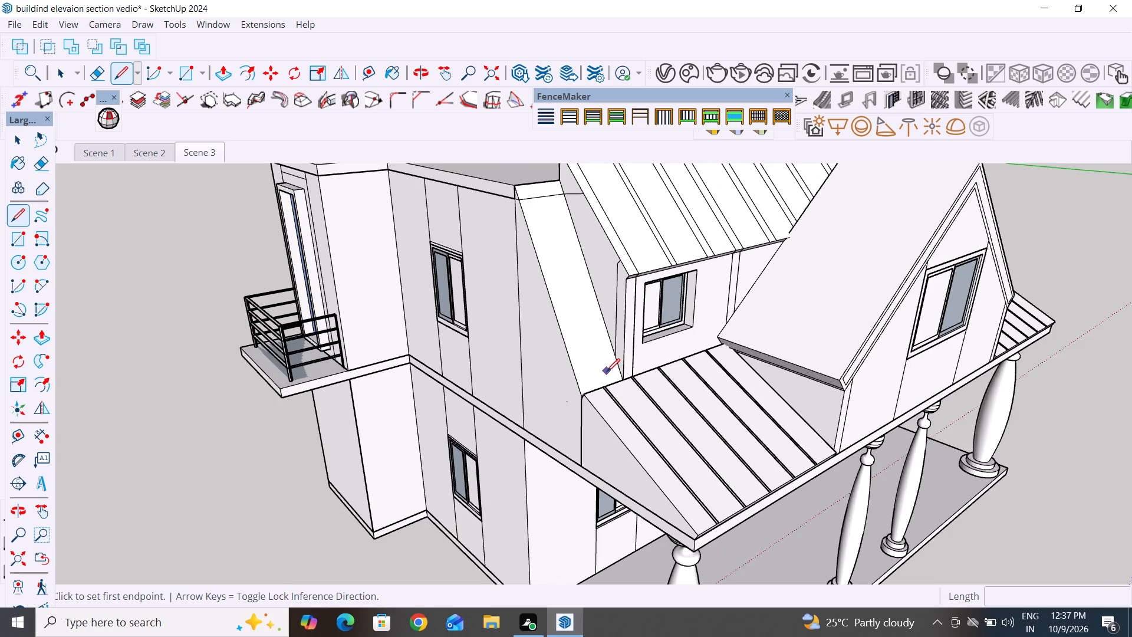
pyautogui.scroll(1, 607, 372)
pyautogui.scroll(-4, 607, 372)
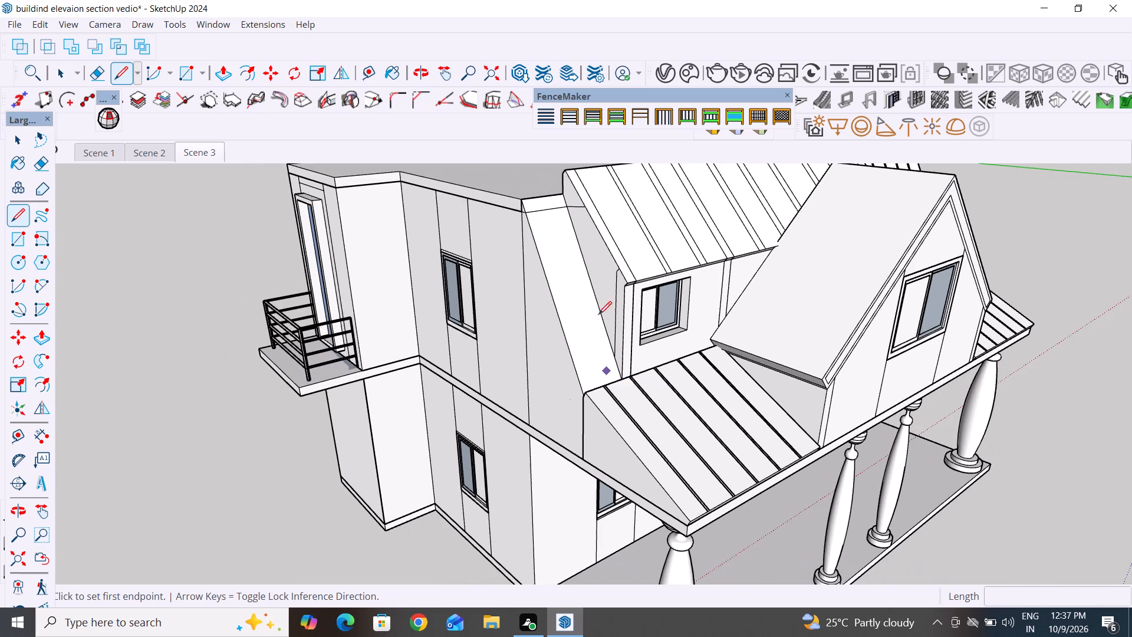
pyautogui.scroll(2, 568, 202)
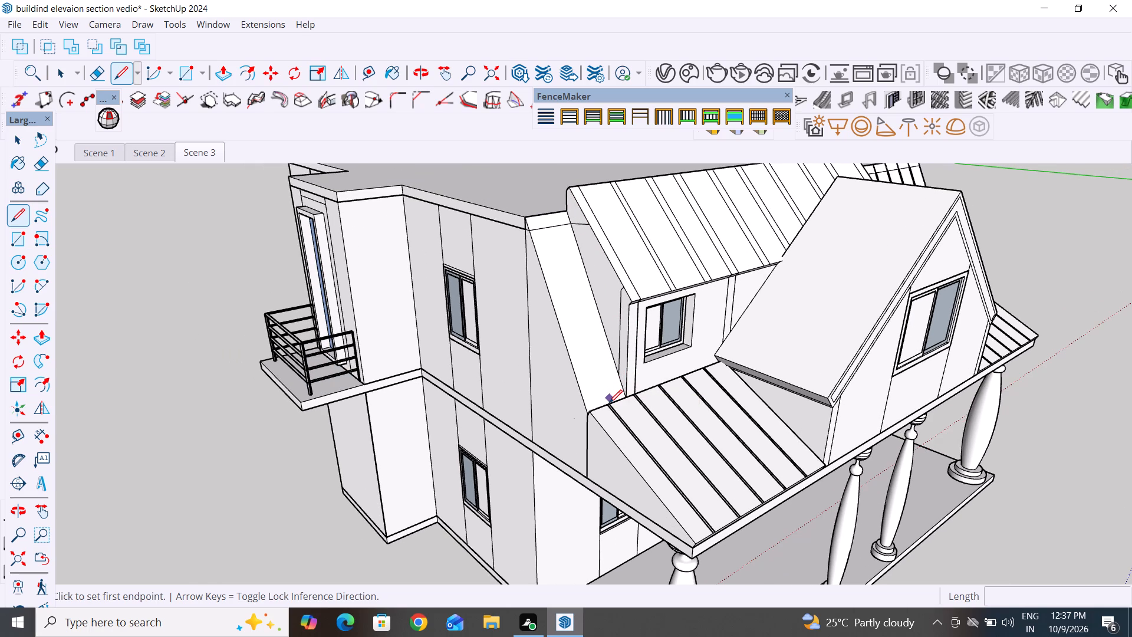
pyautogui.click(609, 403)
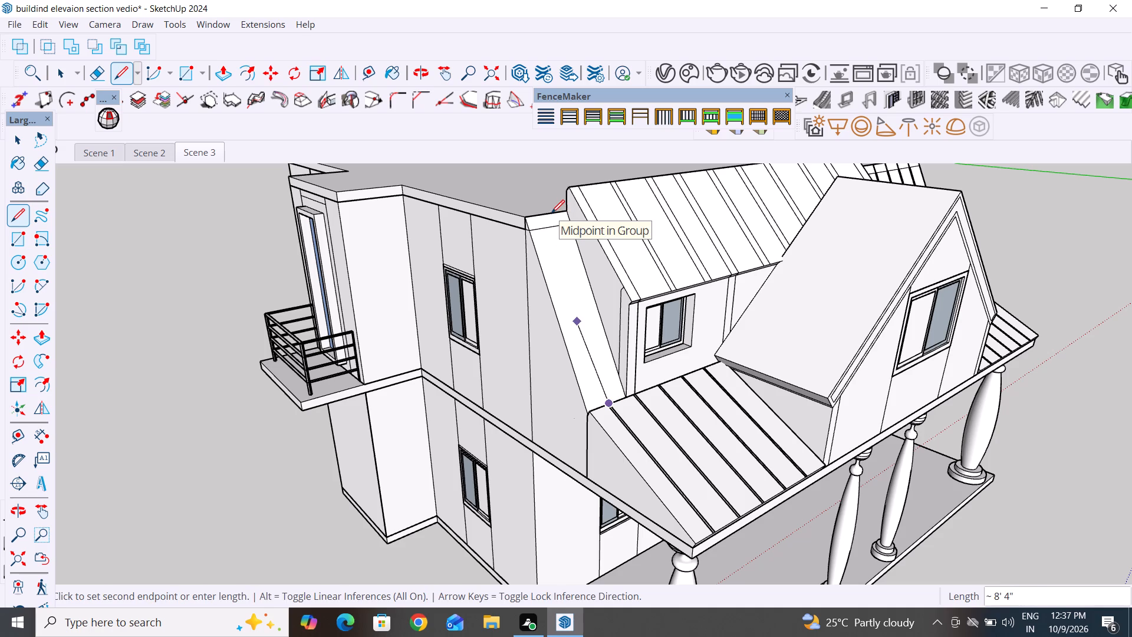
pyautogui.click(549, 213)
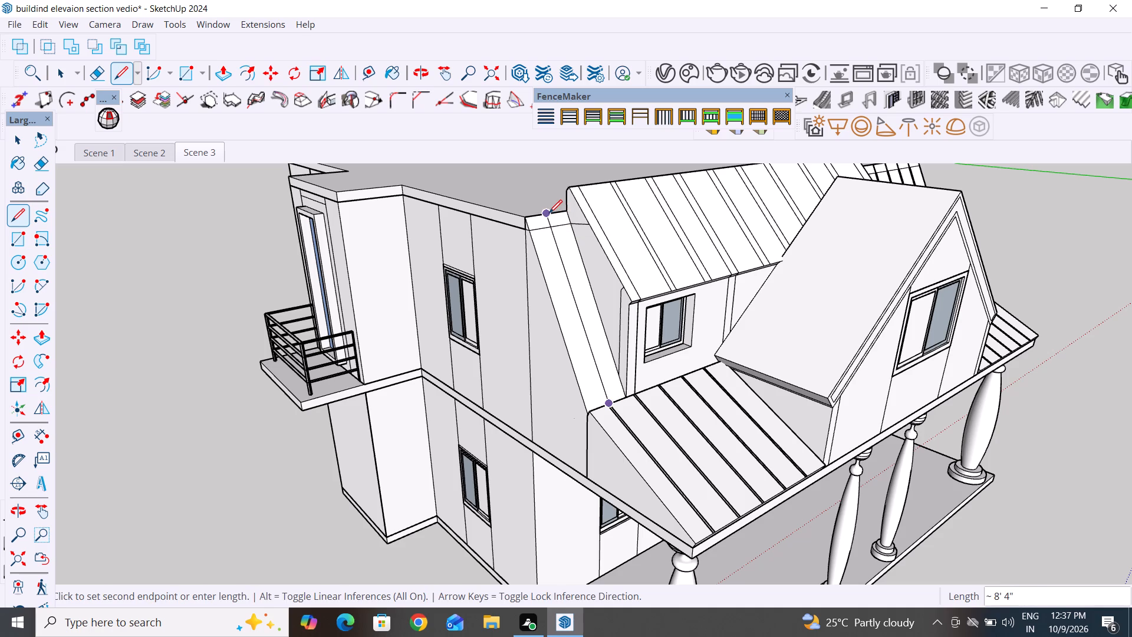
pyautogui.click(13, 140)
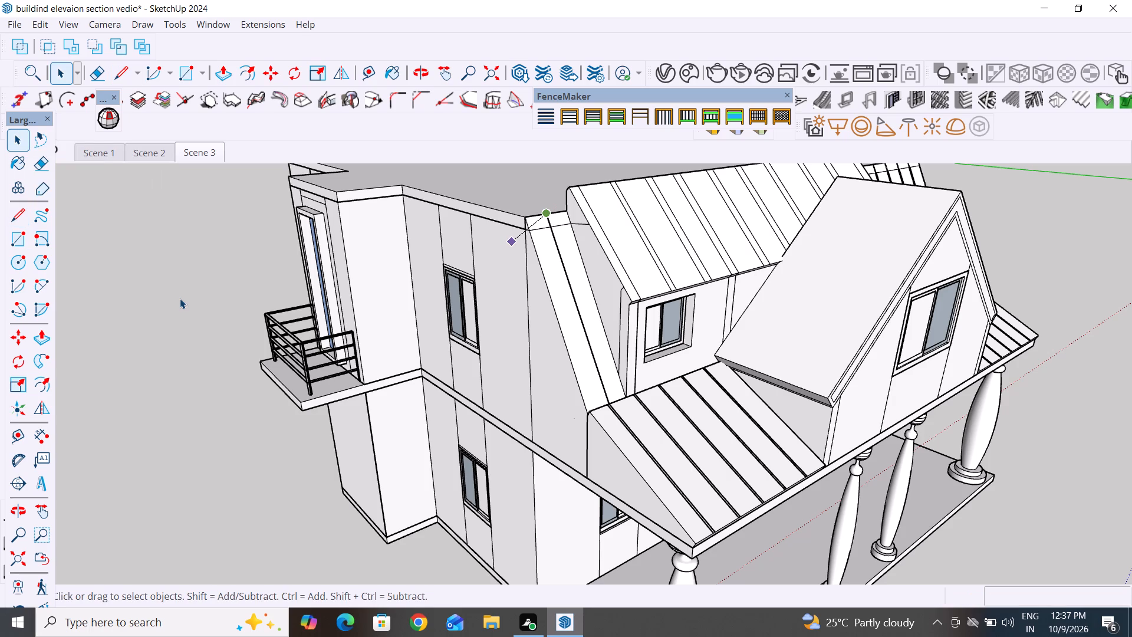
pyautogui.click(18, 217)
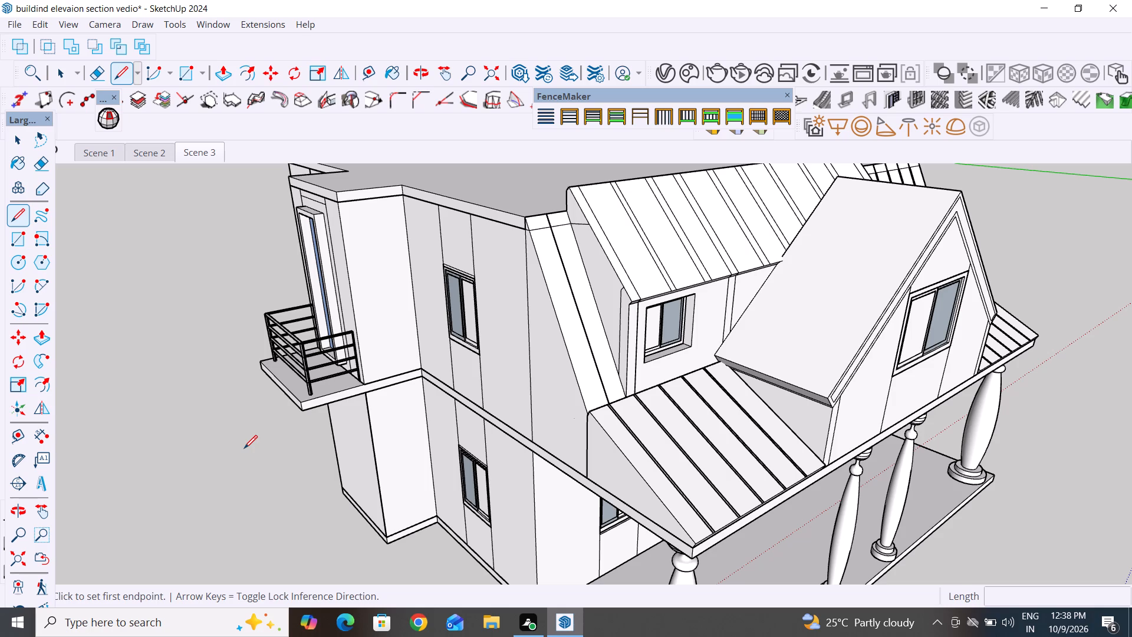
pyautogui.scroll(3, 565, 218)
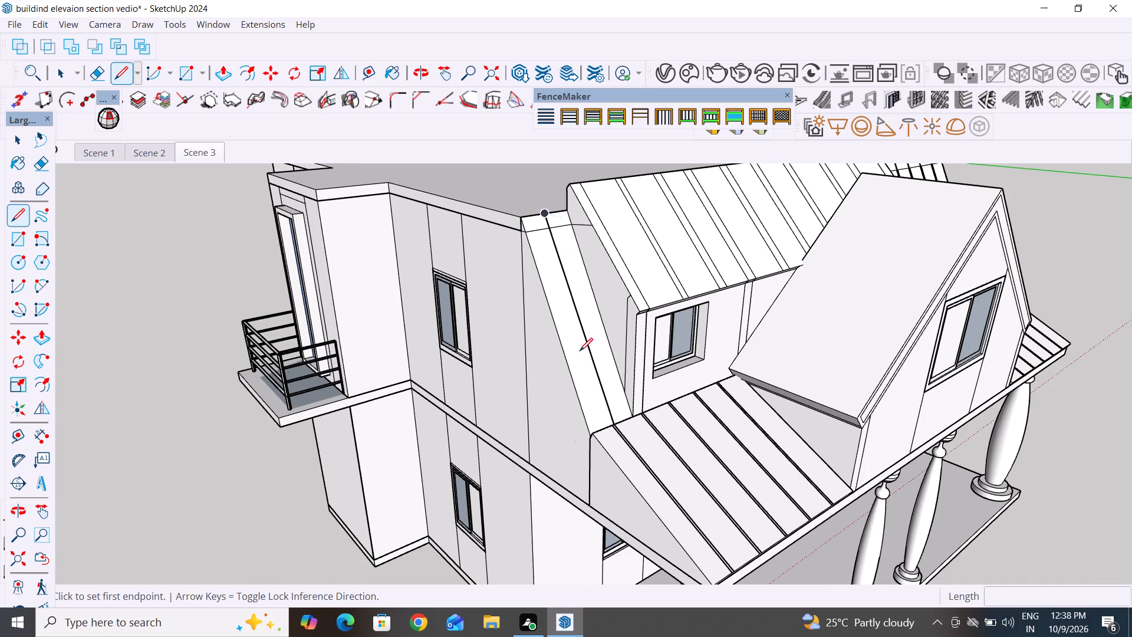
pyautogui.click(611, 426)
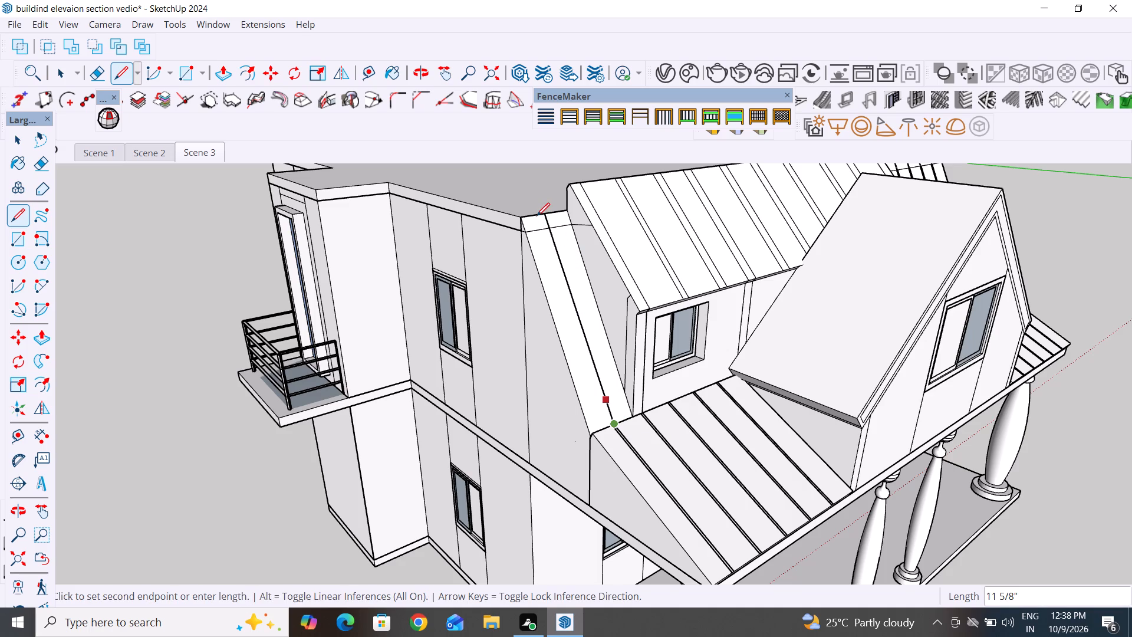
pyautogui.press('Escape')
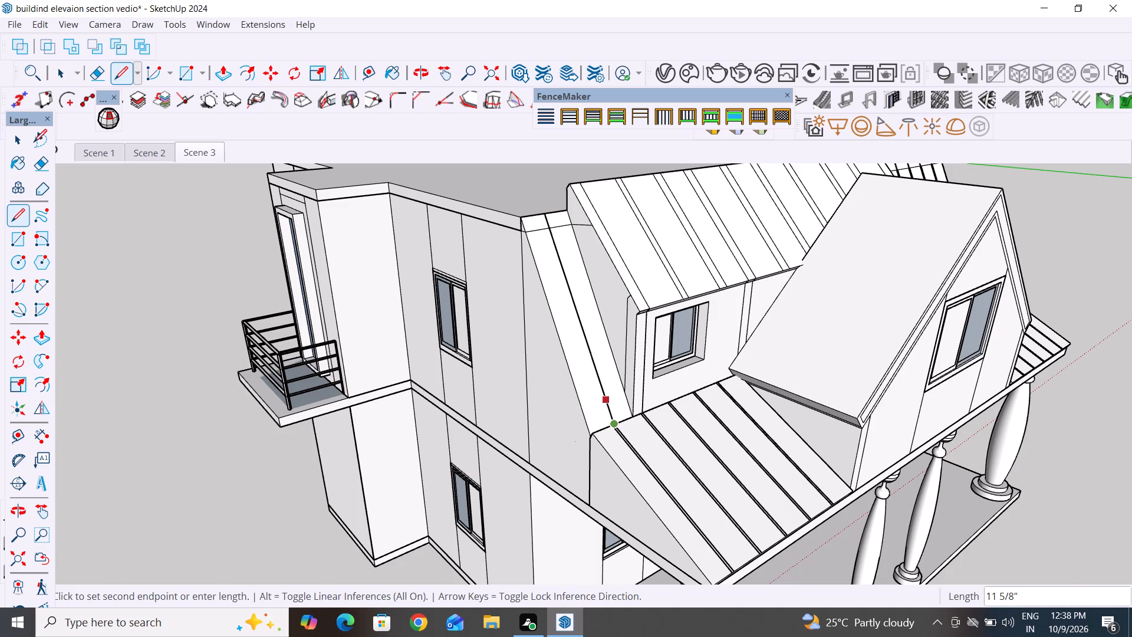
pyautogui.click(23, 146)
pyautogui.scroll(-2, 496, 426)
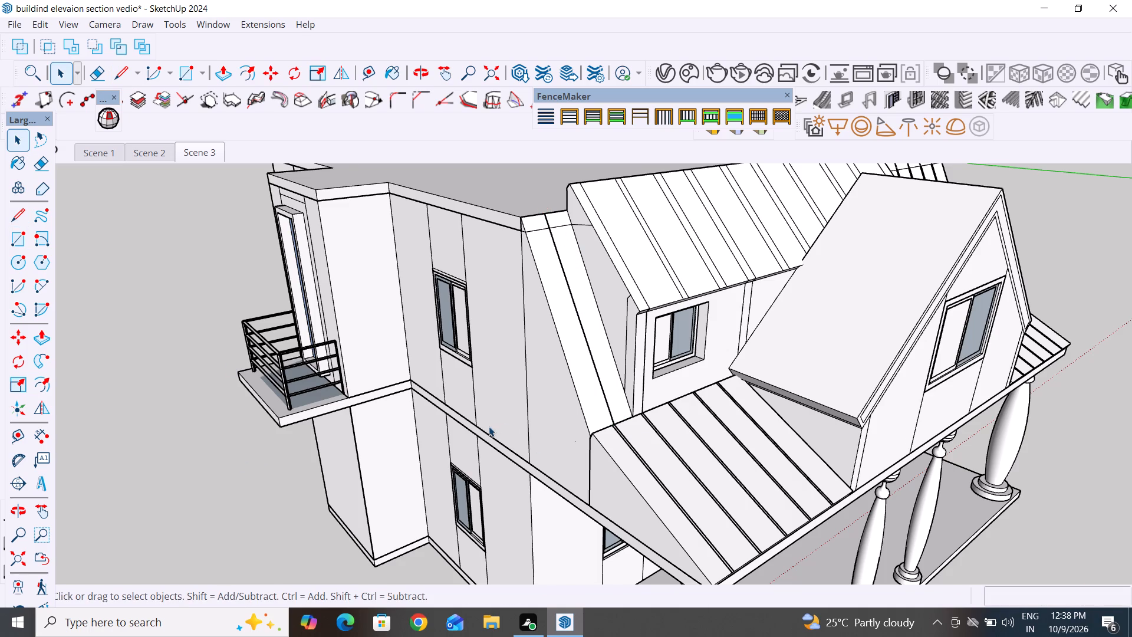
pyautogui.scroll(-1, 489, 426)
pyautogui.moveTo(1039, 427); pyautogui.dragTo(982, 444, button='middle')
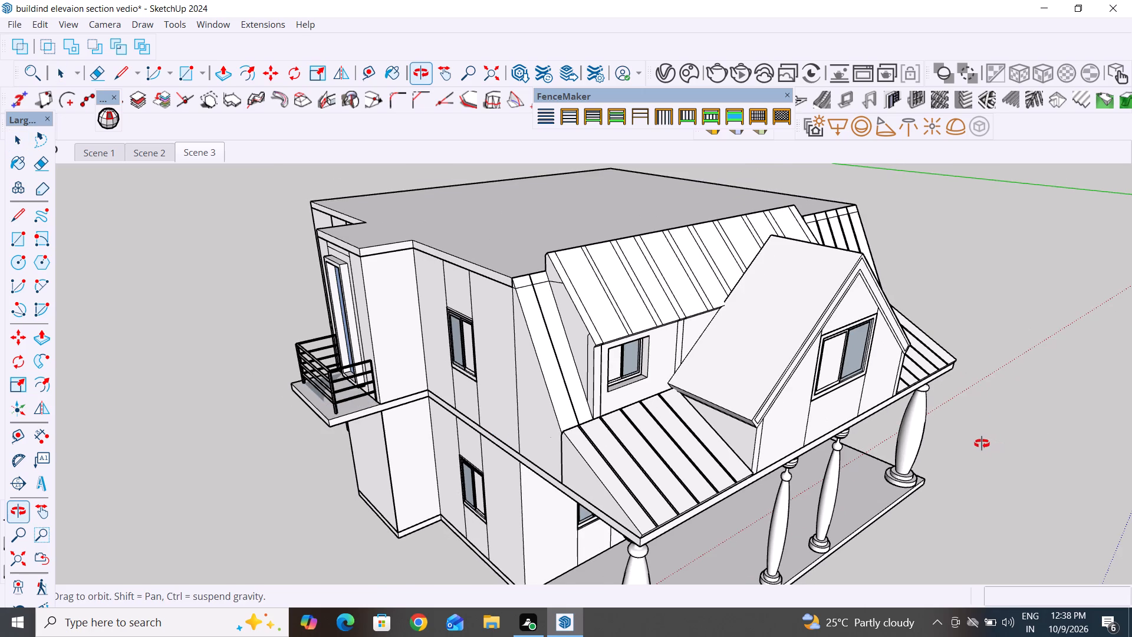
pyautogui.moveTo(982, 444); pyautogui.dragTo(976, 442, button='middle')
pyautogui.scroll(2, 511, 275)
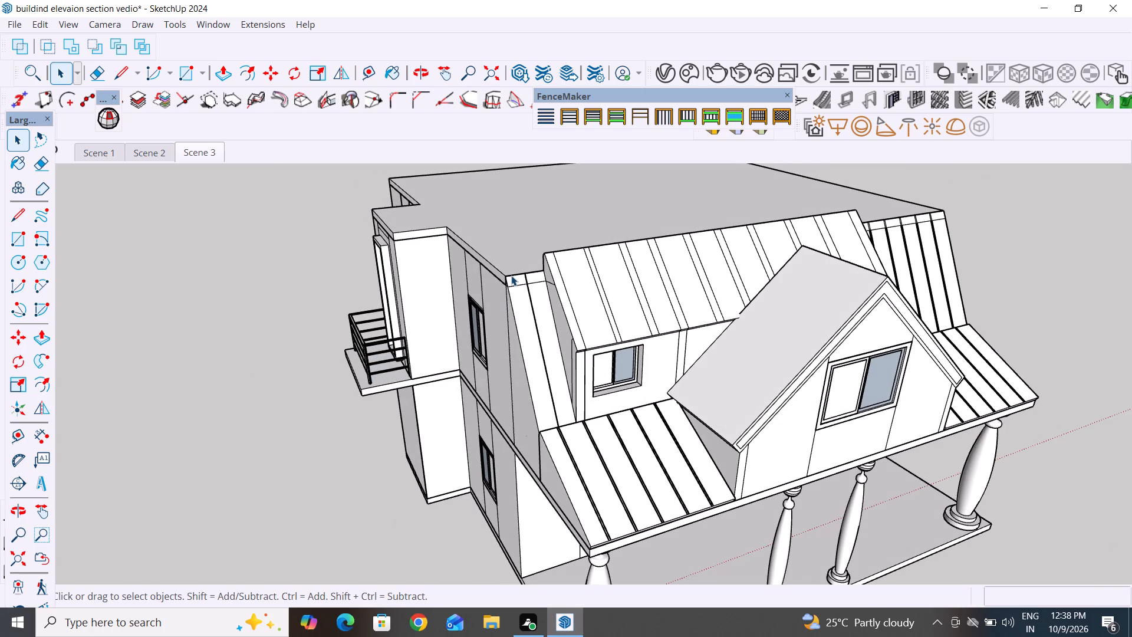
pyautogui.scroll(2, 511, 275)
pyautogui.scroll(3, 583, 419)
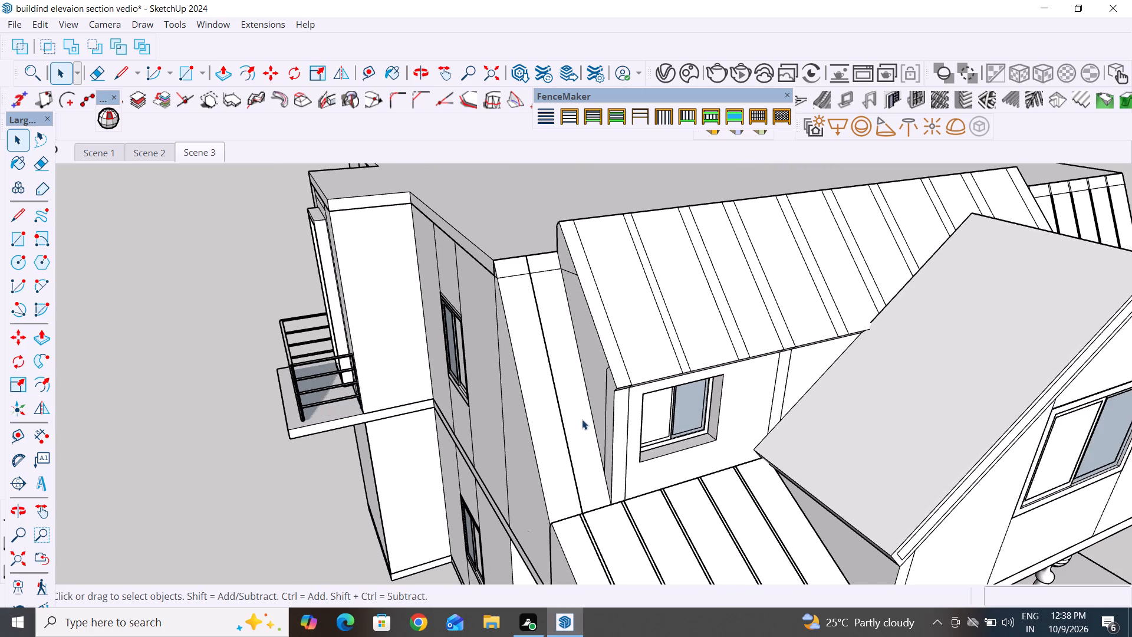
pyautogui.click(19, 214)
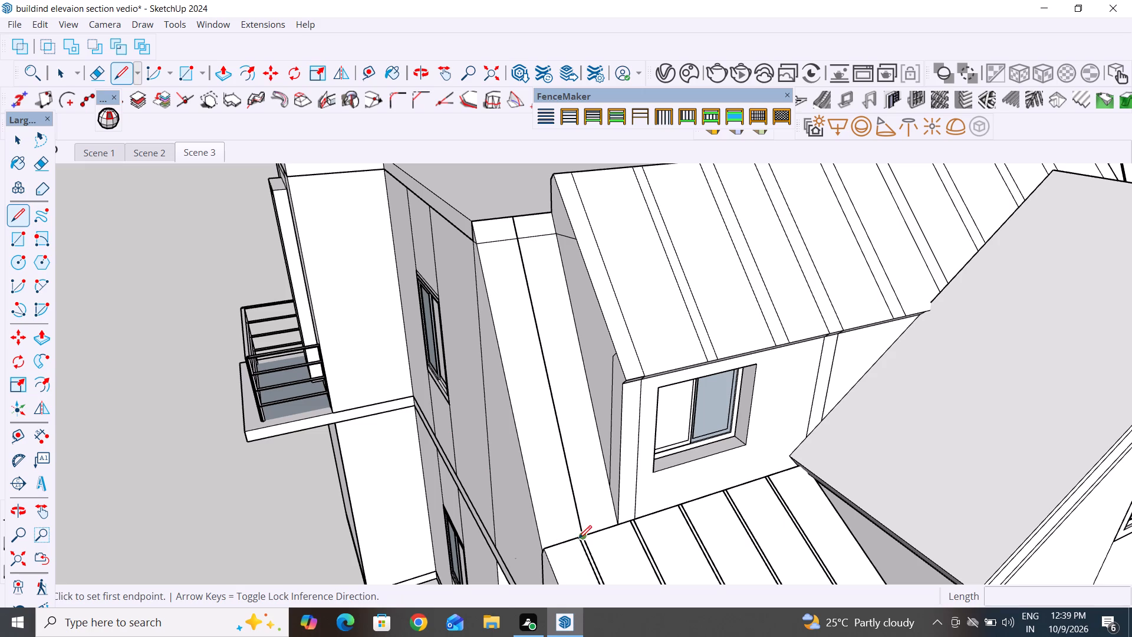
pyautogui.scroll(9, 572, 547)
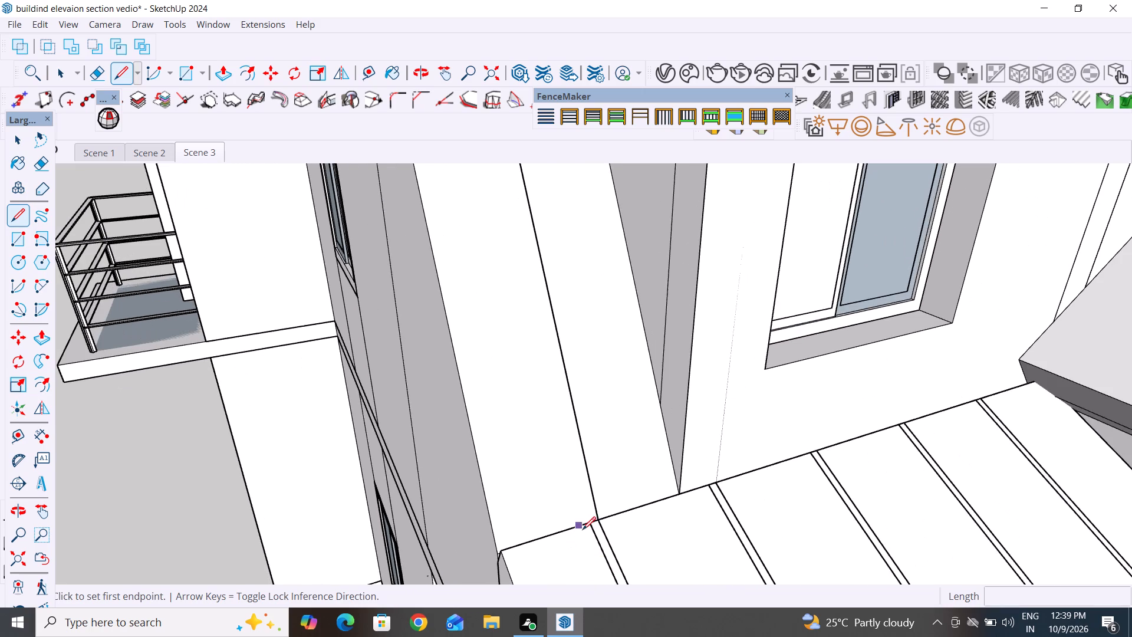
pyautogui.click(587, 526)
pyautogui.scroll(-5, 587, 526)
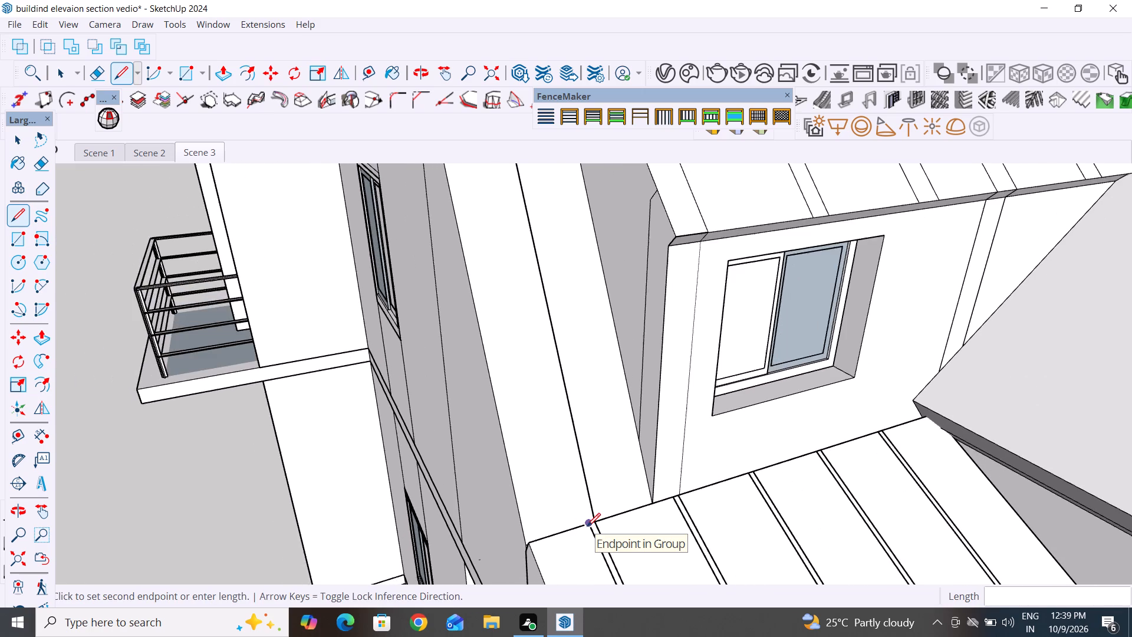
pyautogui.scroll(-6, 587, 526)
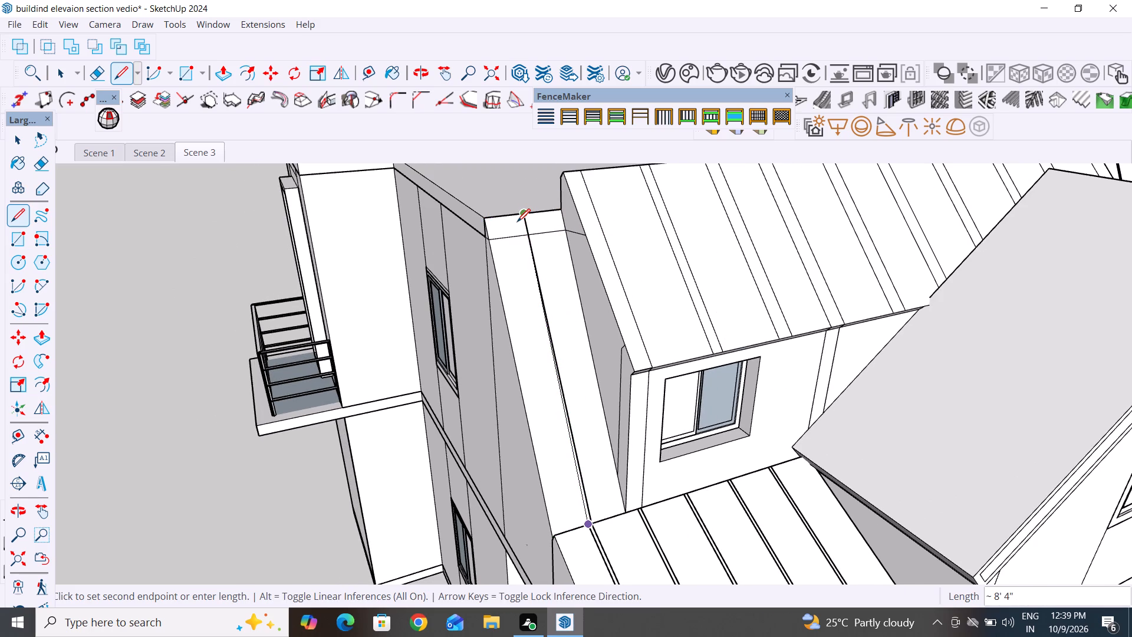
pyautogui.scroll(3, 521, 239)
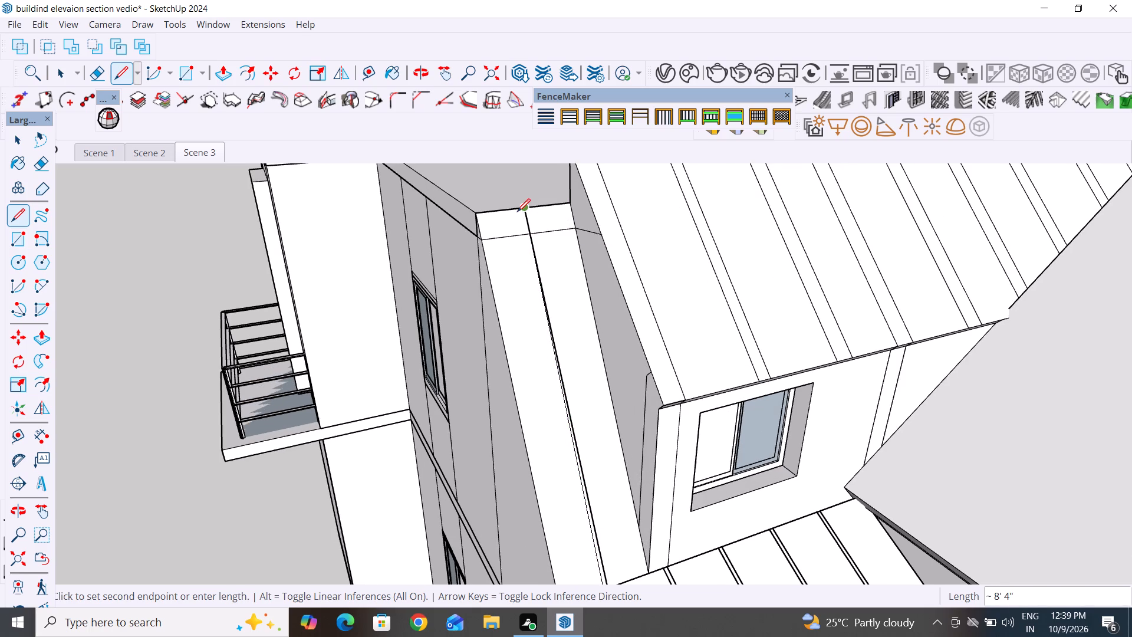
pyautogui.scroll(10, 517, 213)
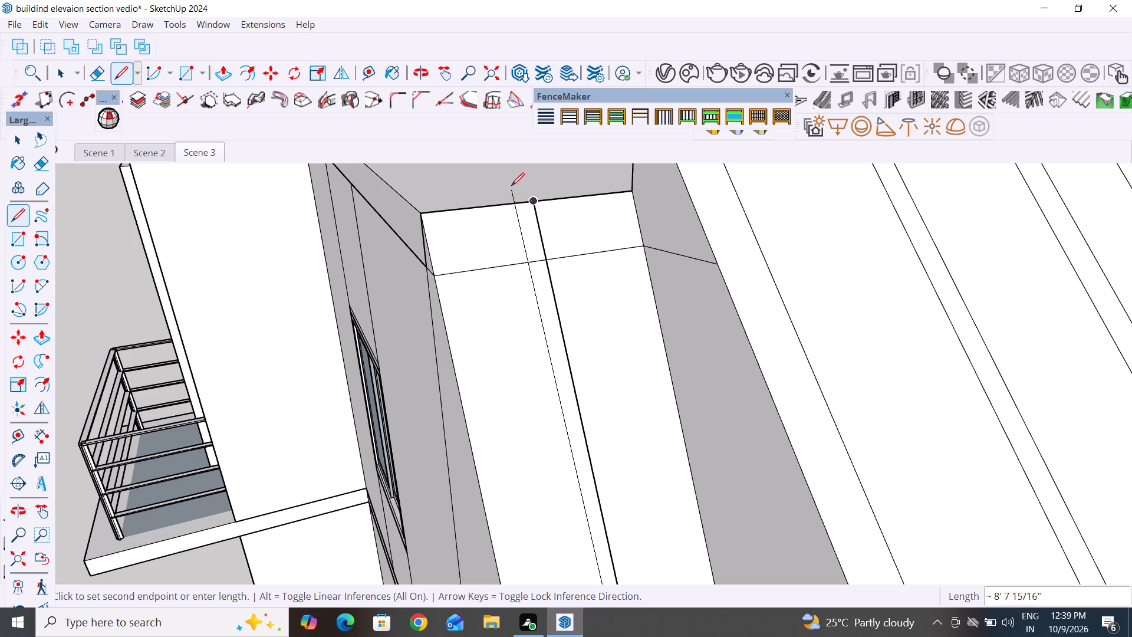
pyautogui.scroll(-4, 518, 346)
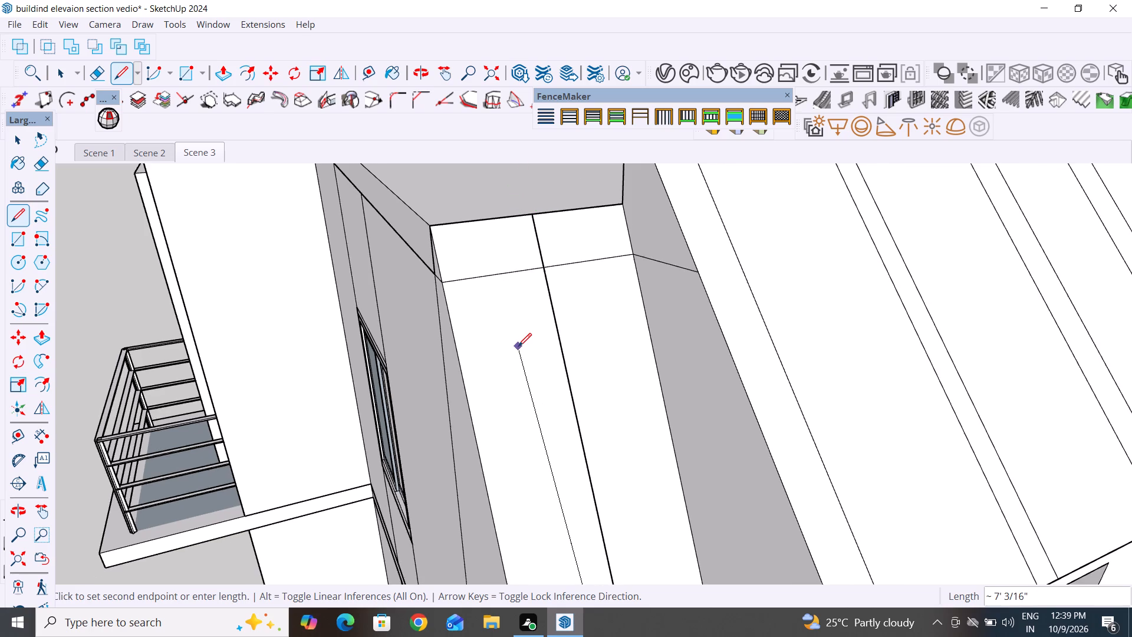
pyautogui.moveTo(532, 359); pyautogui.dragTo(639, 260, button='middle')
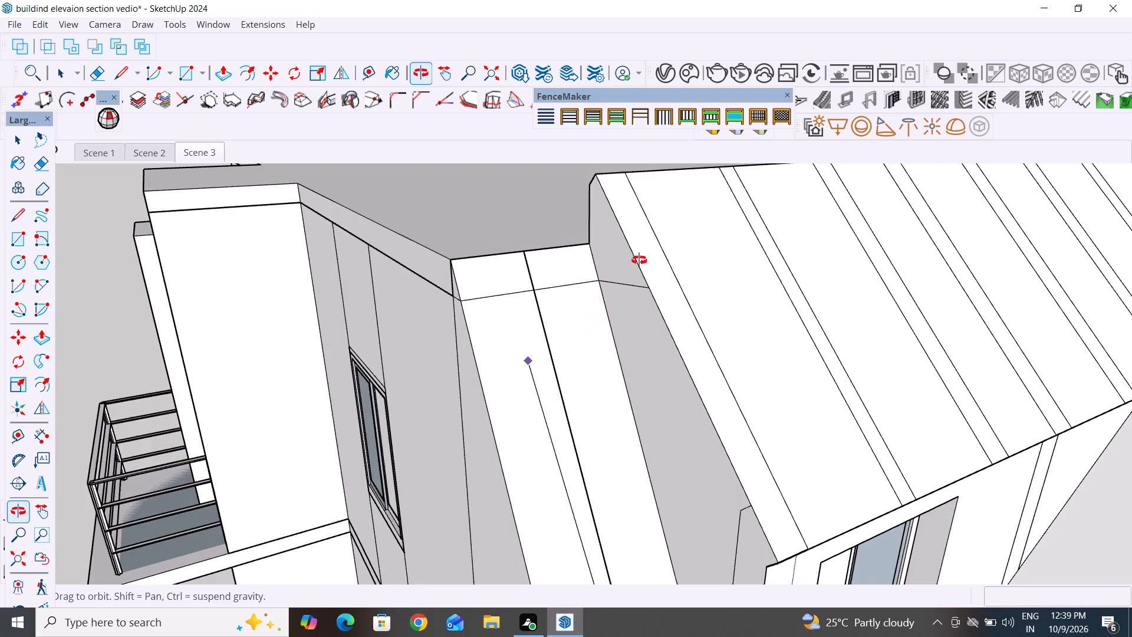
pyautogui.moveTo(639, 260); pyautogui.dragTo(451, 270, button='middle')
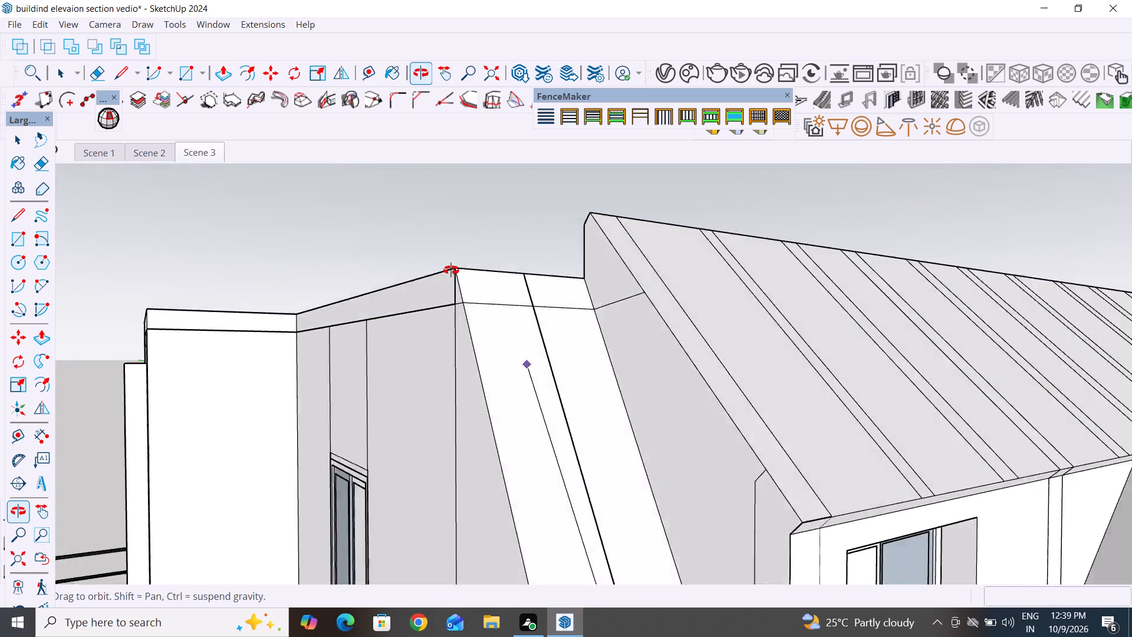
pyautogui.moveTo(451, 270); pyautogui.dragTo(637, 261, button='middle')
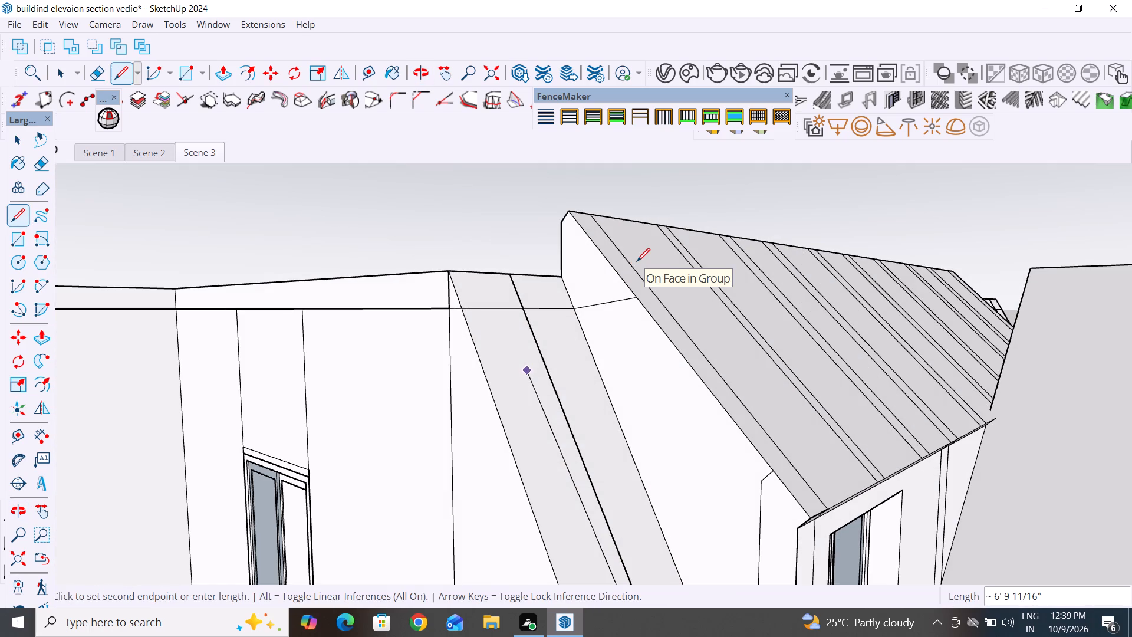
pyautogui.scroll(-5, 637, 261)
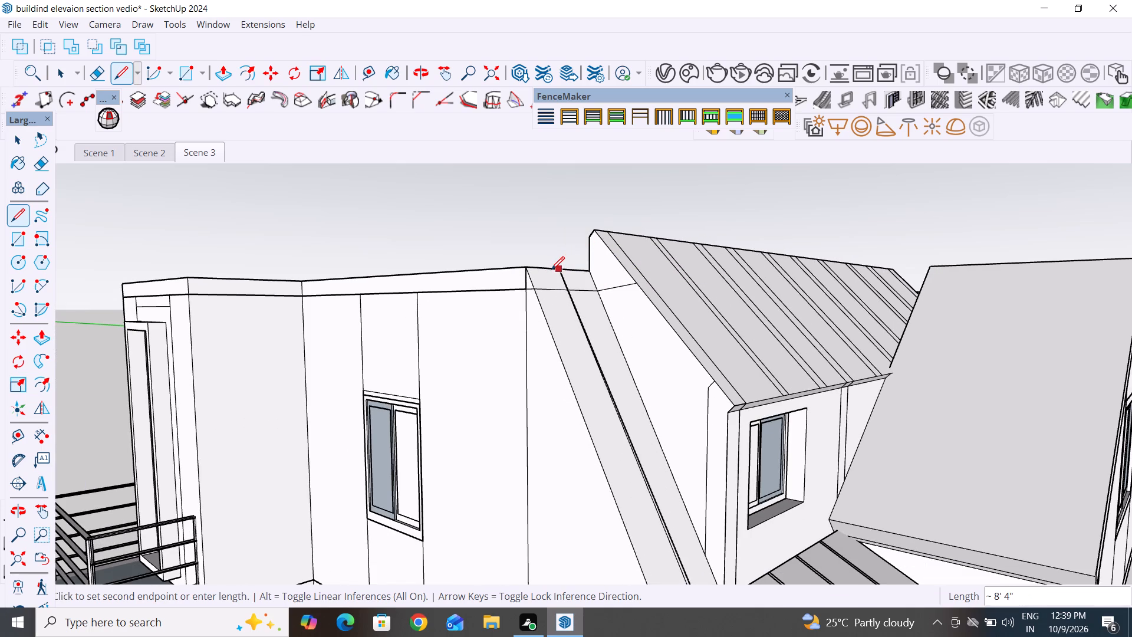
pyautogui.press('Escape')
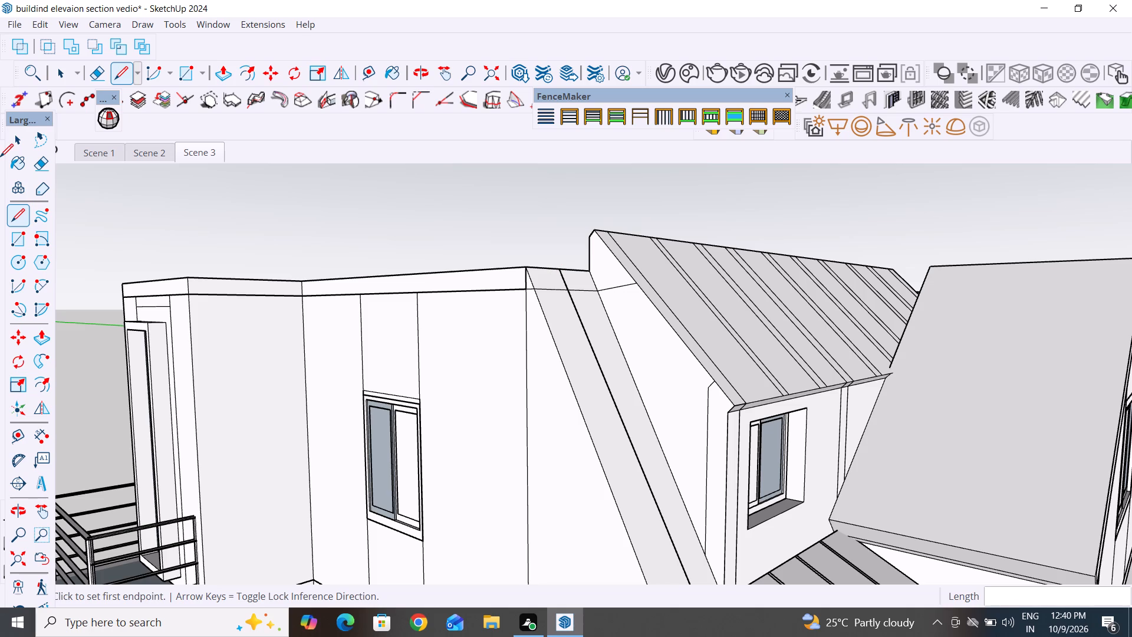
# Copy the middle line of the sloped strip about 1 3/16" toward the balcony side, along the strip's bottom edge.
pyautogui.scroll(-3, 422, 307)
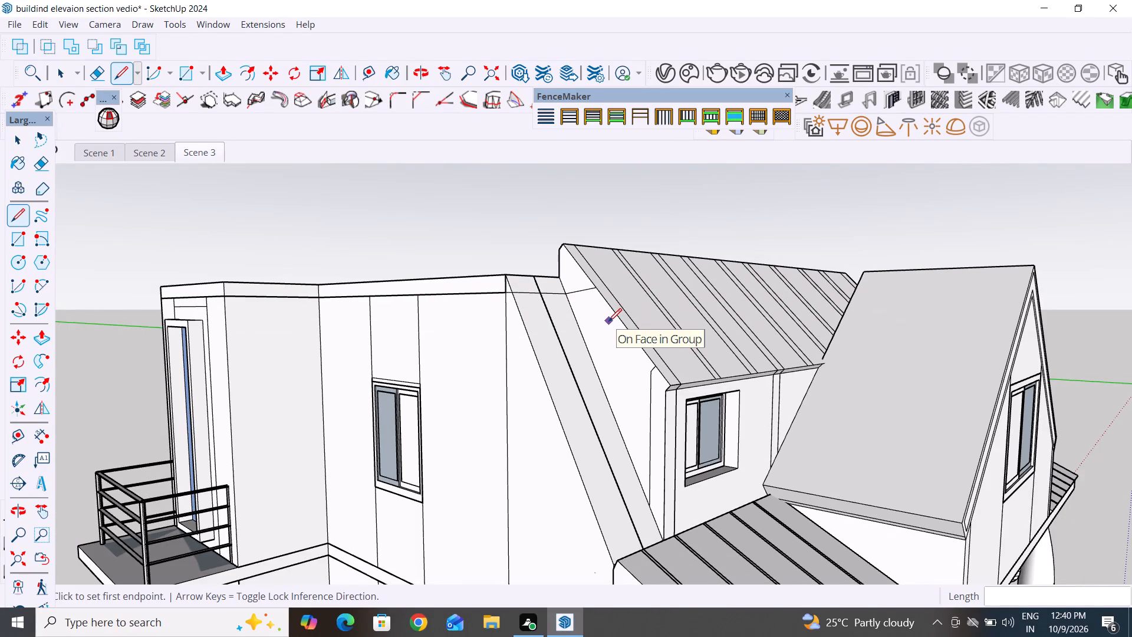
pyautogui.click(18, 142)
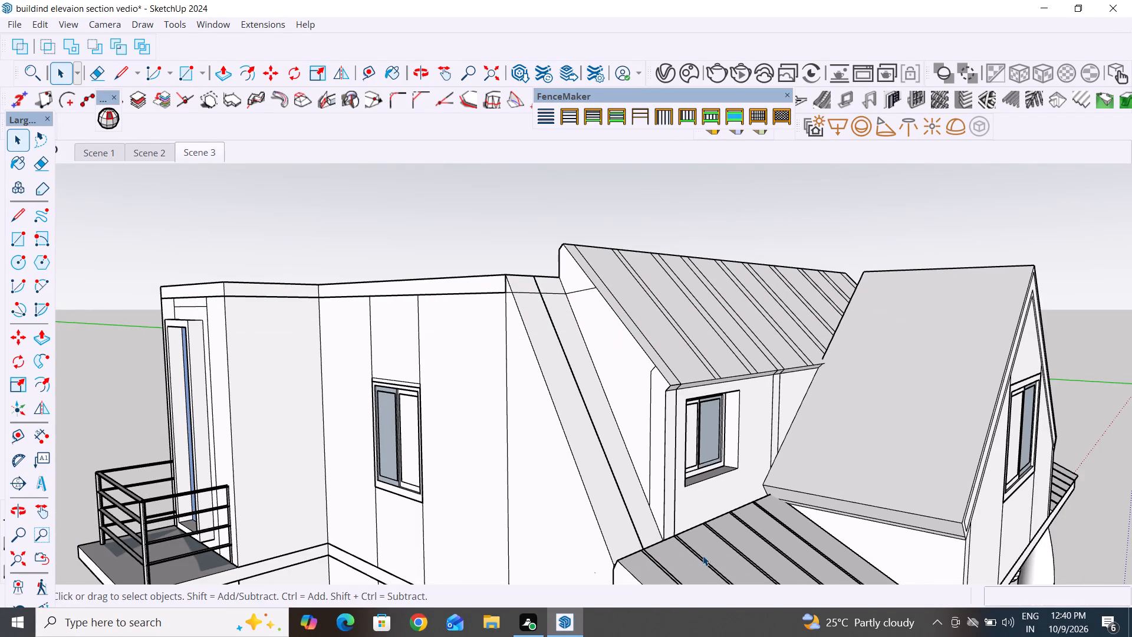
pyautogui.moveTo(773, 509); pyautogui.dragTo(520, 501, button='middle')
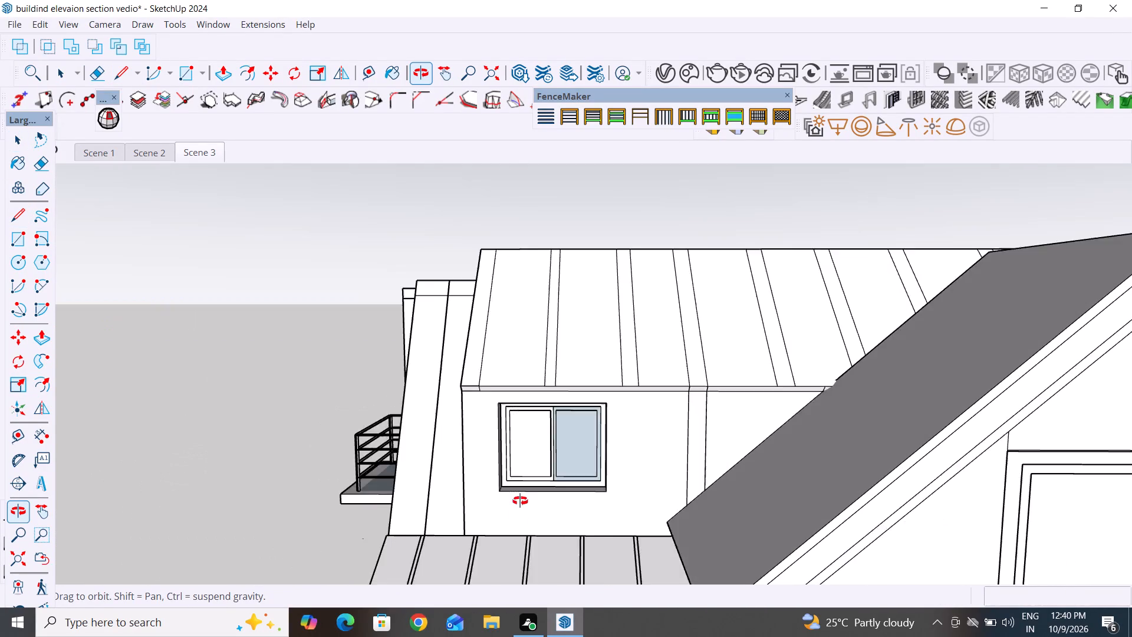
pyautogui.moveTo(520, 501); pyautogui.dragTo(542, 494, button='middle')
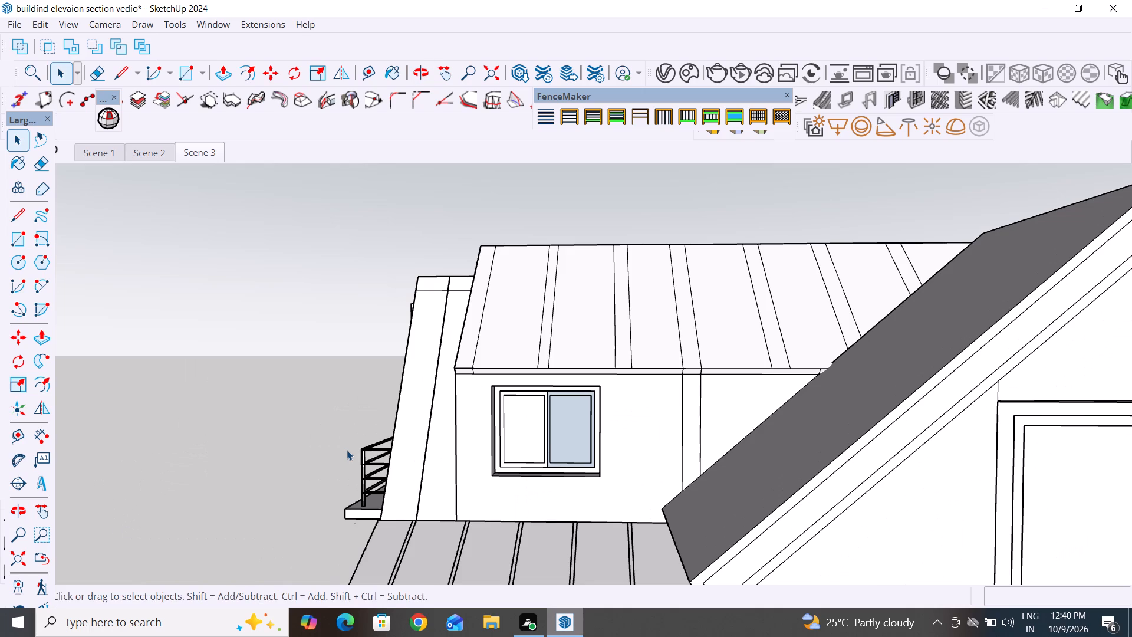
pyautogui.scroll(1, 347, 450)
pyautogui.moveTo(410, 500); pyautogui.dragTo(439, 504, button='middle')
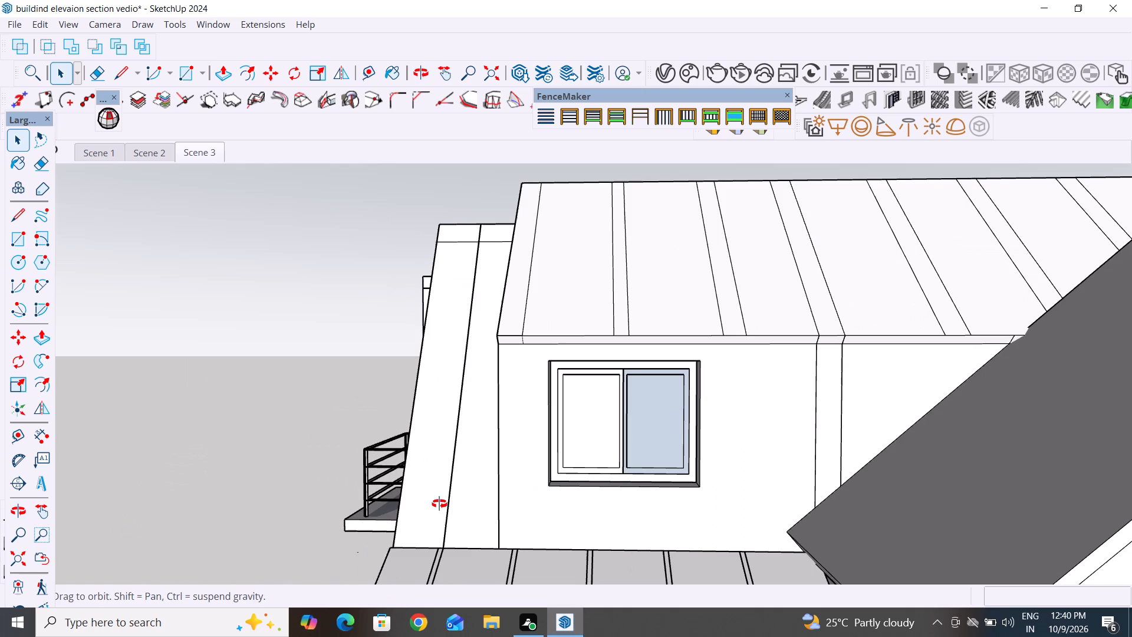
pyautogui.moveTo(439, 504); pyautogui.dragTo(548, 498, button='middle')
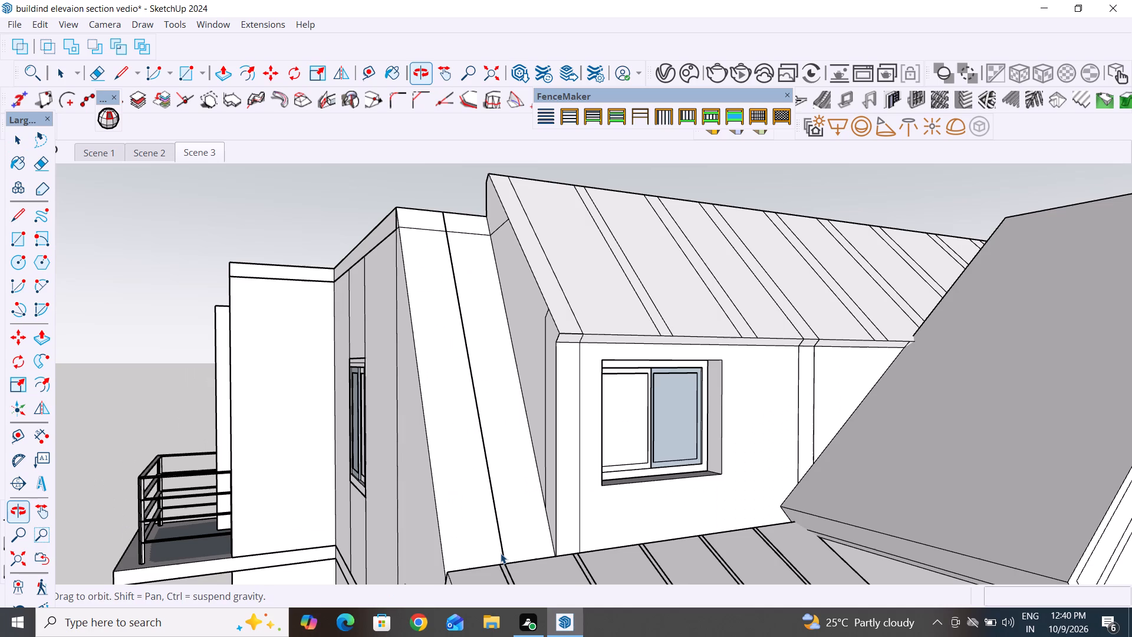
pyautogui.click(504, 553)
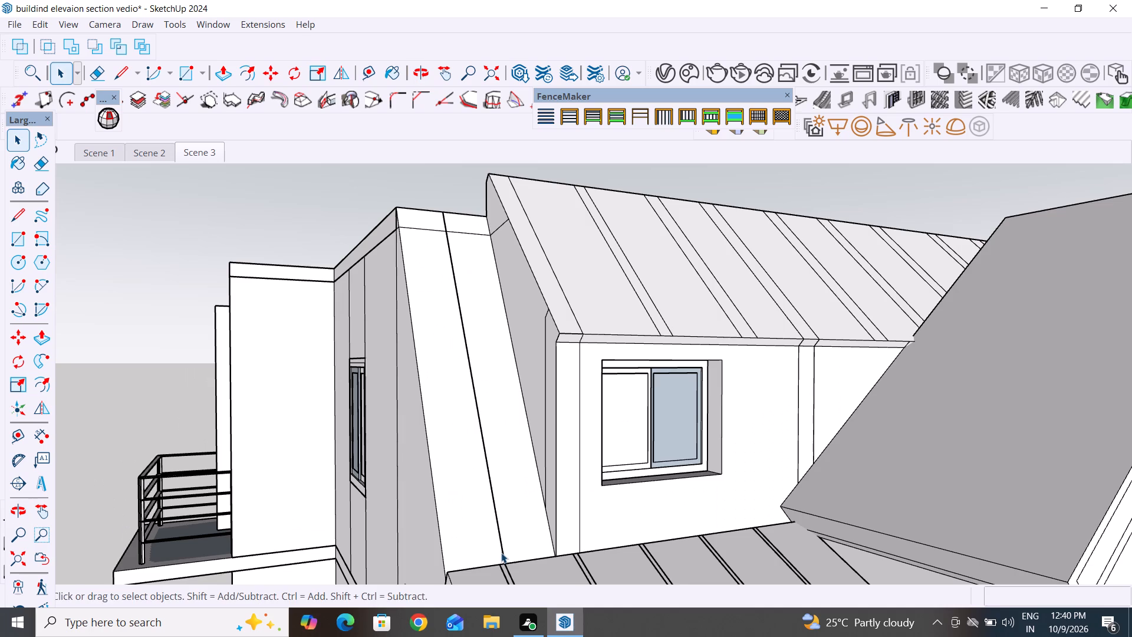
pyautogui.press('m')
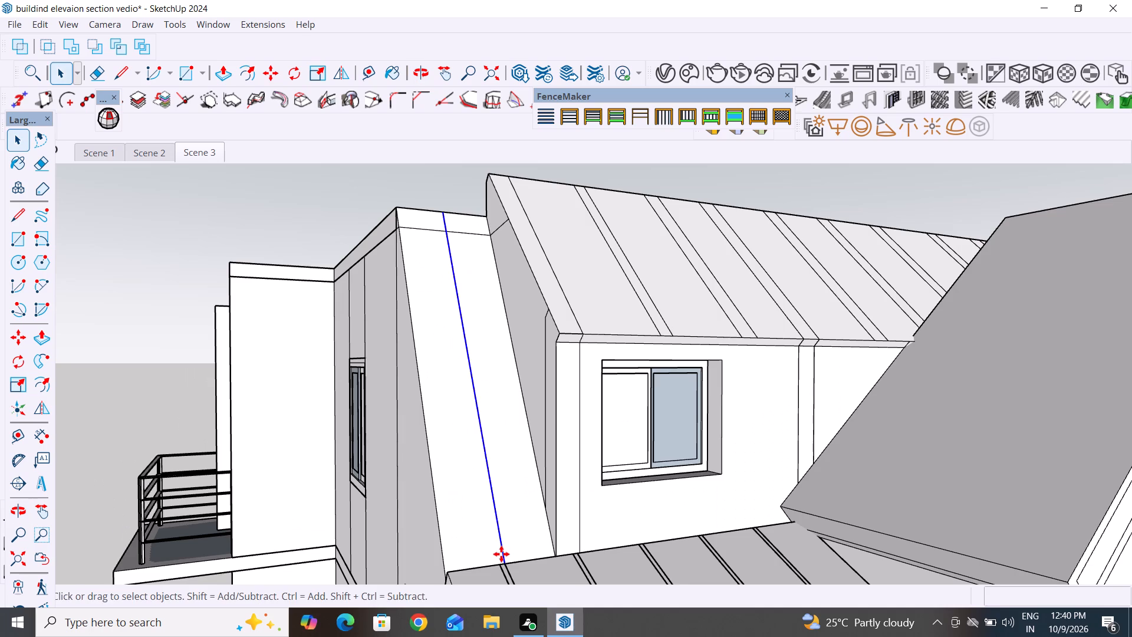
pyautogui.keyDown('ctrl'); pyautogui.click(504, 561); pyautogui.keyUp('ctrl')
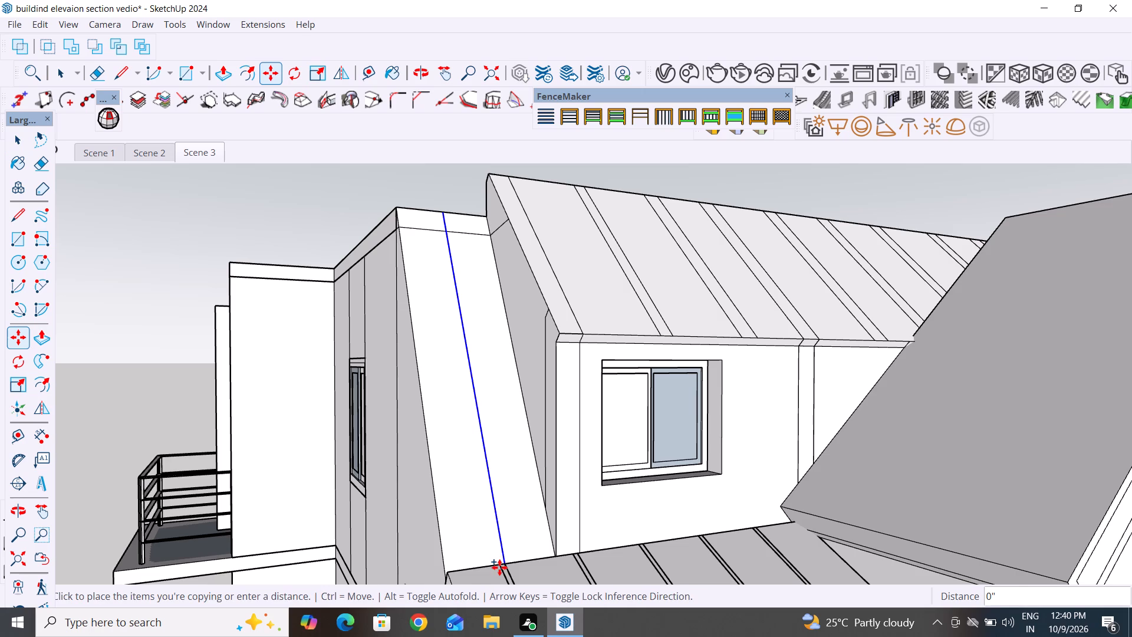
pyautogui.scroll(4, 499, 568)
pyautogui.click(499, 568)
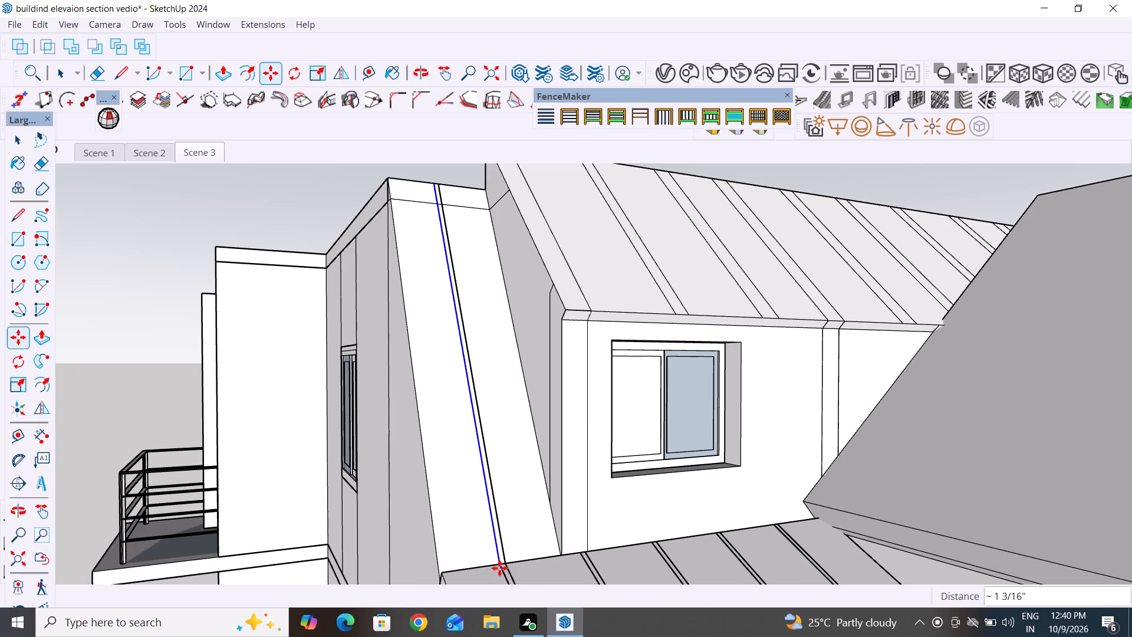
pyautogui.click(16, 140)
pyautogui.click(111, 268)
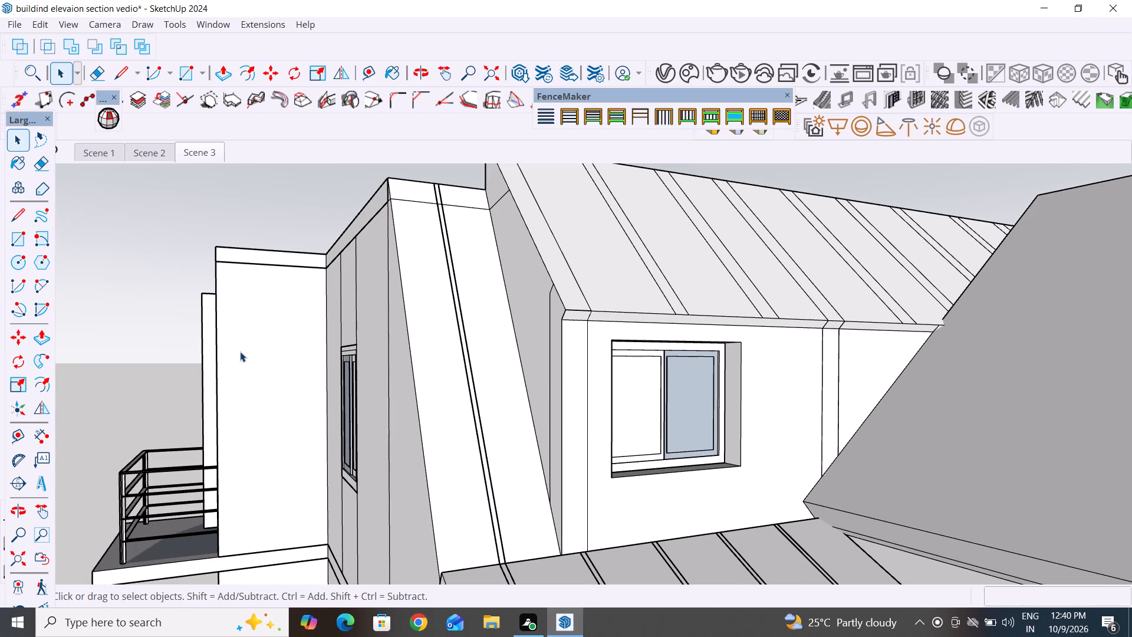
# Check the saved views of Scene 1 and Scene 2.
pyautogui.scroll(-4, 242, 352)
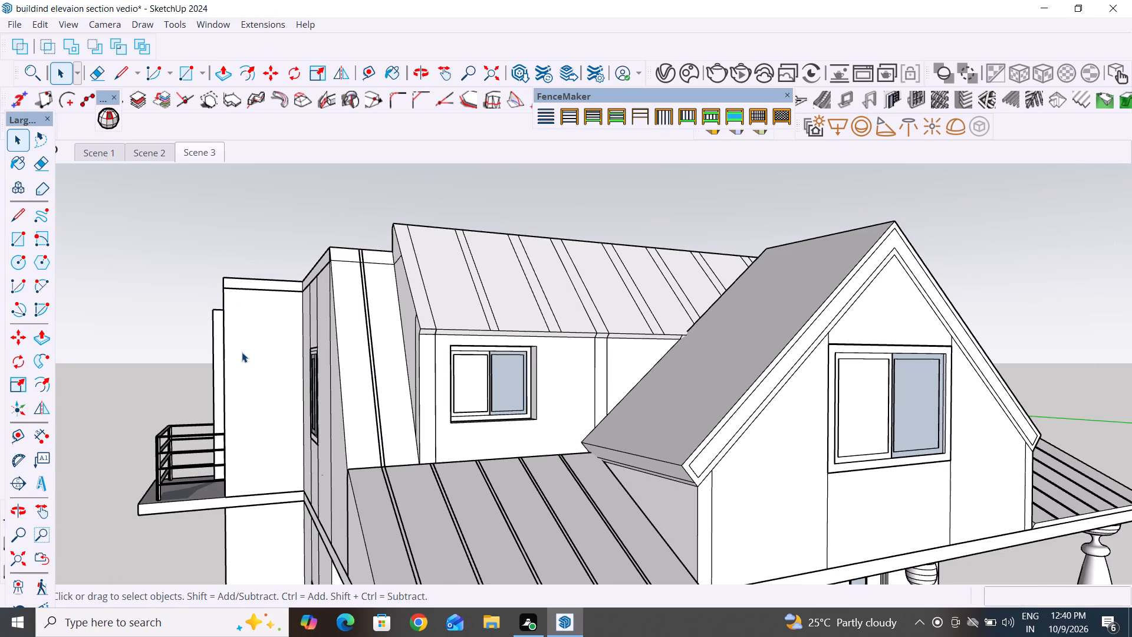
pyautogui.scroll(-1, 242, 352)
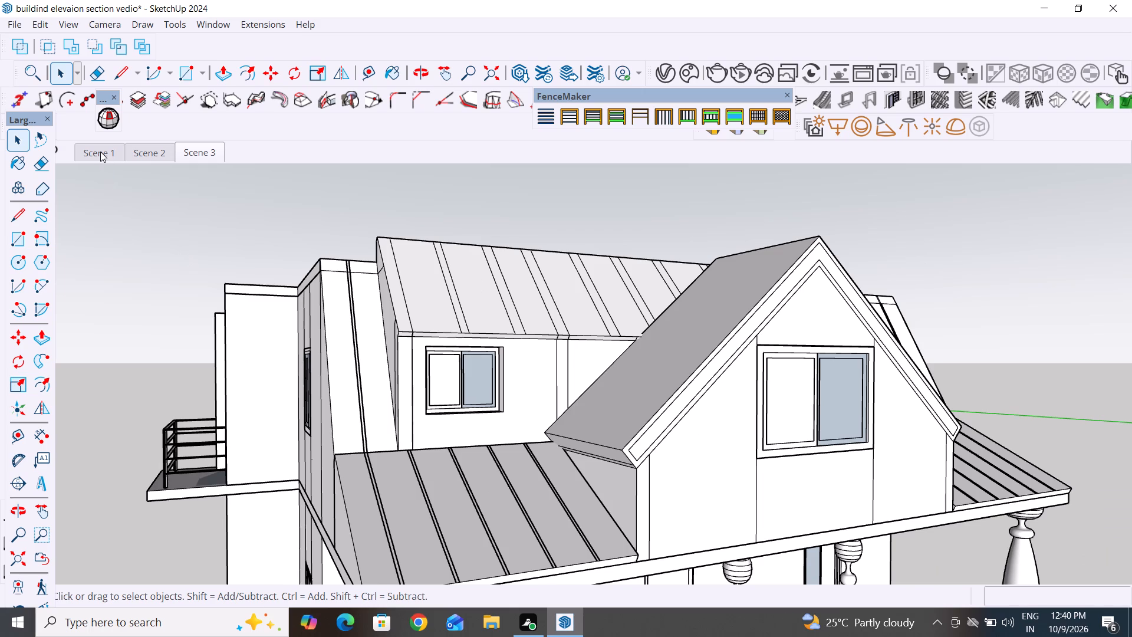
pyautogui.click(100, 152)
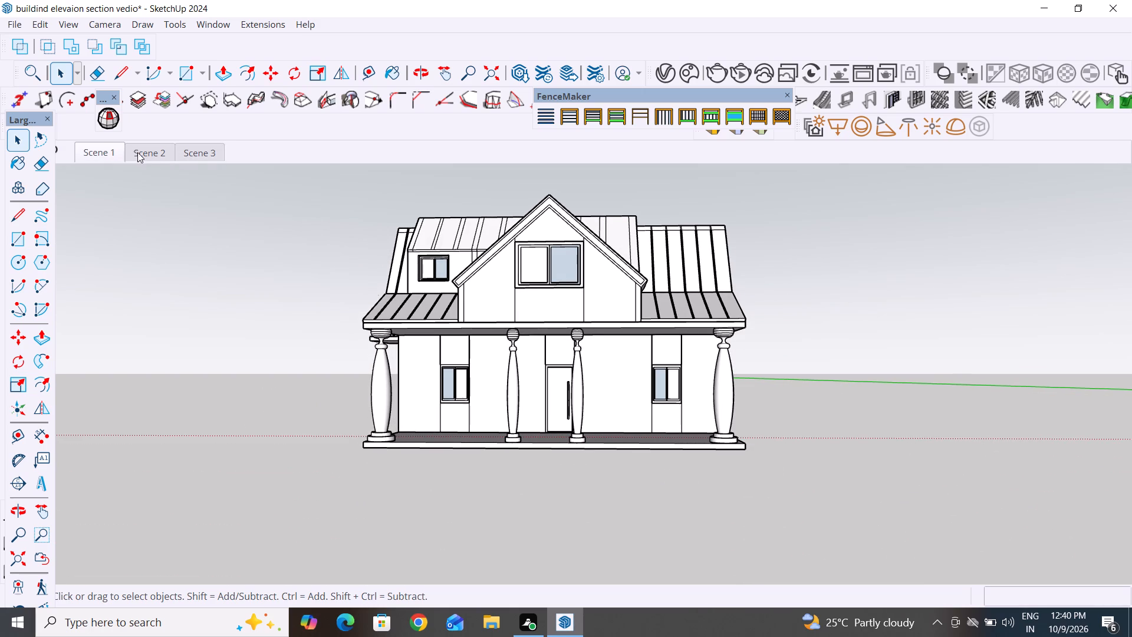
pyautogui.click(153, 153)
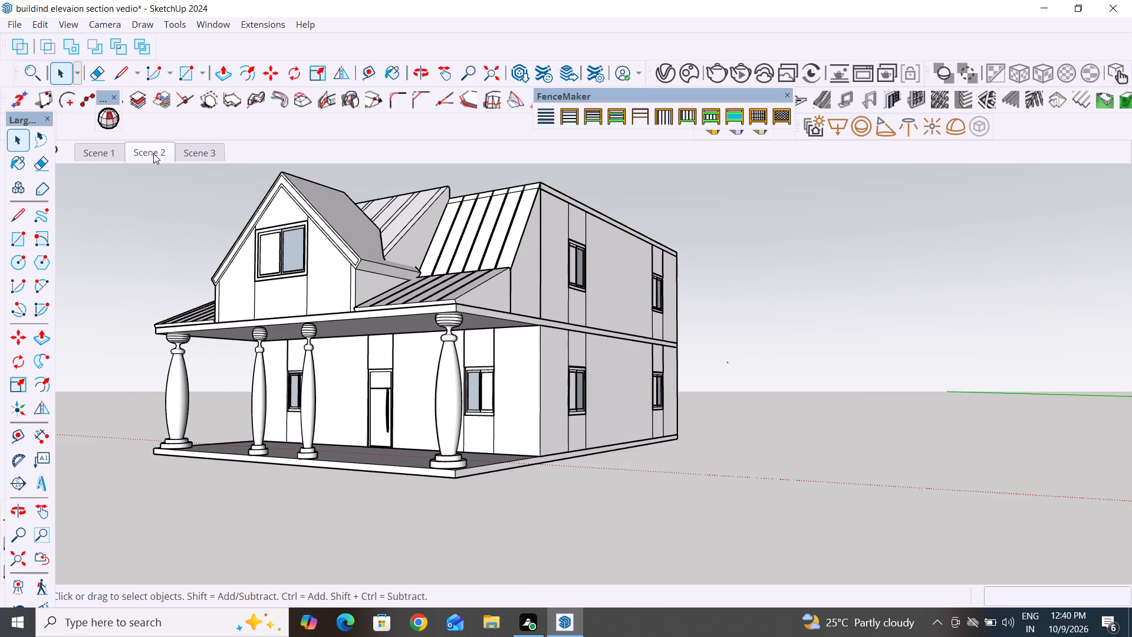
# Starting from Scene 3, frame the whole building from its front corner on the balcony side.
pyautogui.click(199, 153)
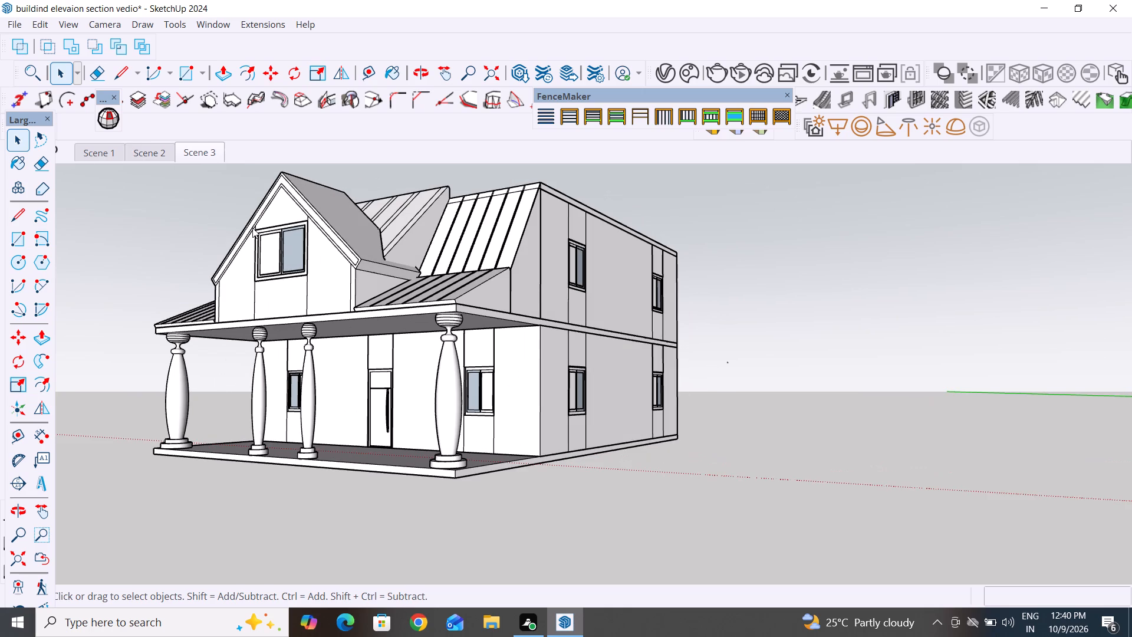
pyautogui.scroll(-4, 683, 389)
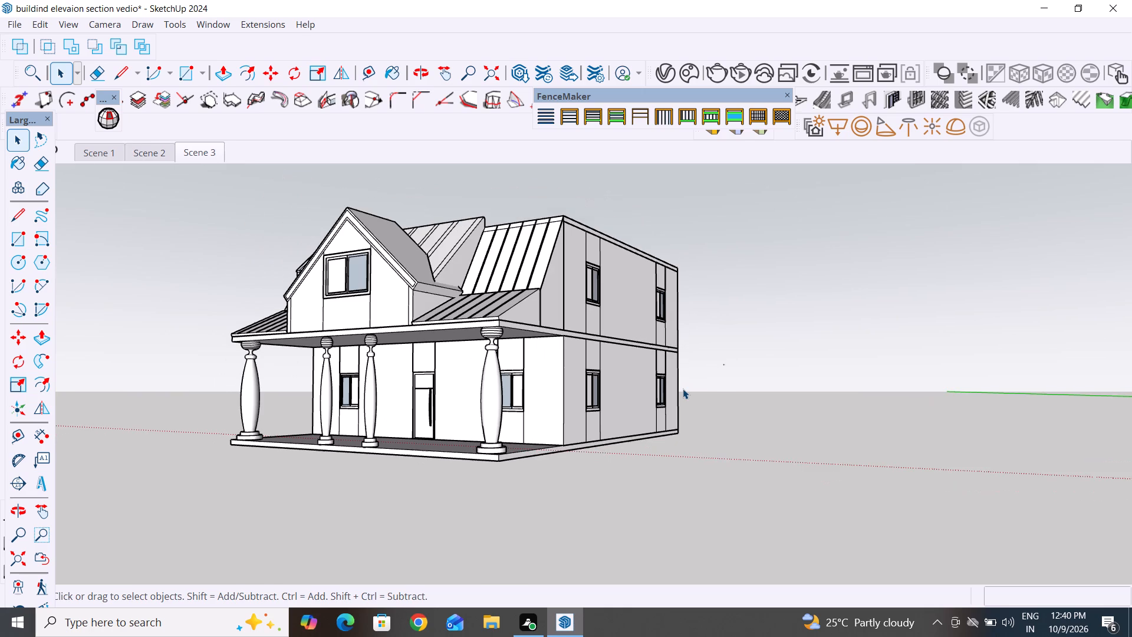
pyautogui.scroll(-2, 683, 389)
pyautogui.moveTo(445, 468); pyautogui.dragTo(453, 472, button='middle')
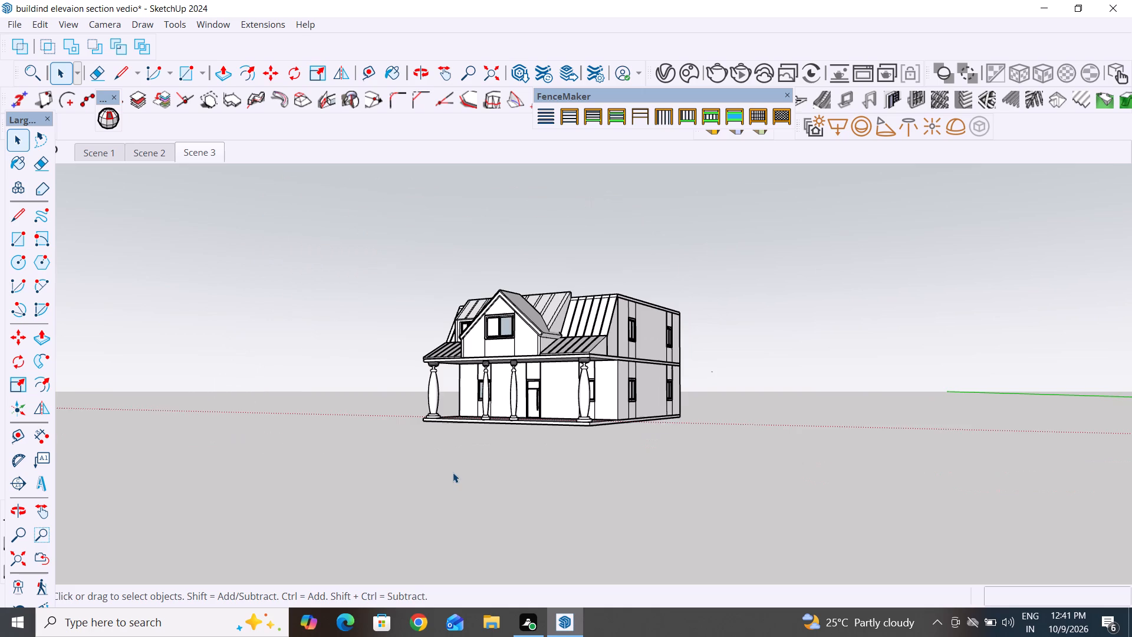
pyautogui.moveTo(453, 472); pyautogui.dragTo(565, 528, button='middle')
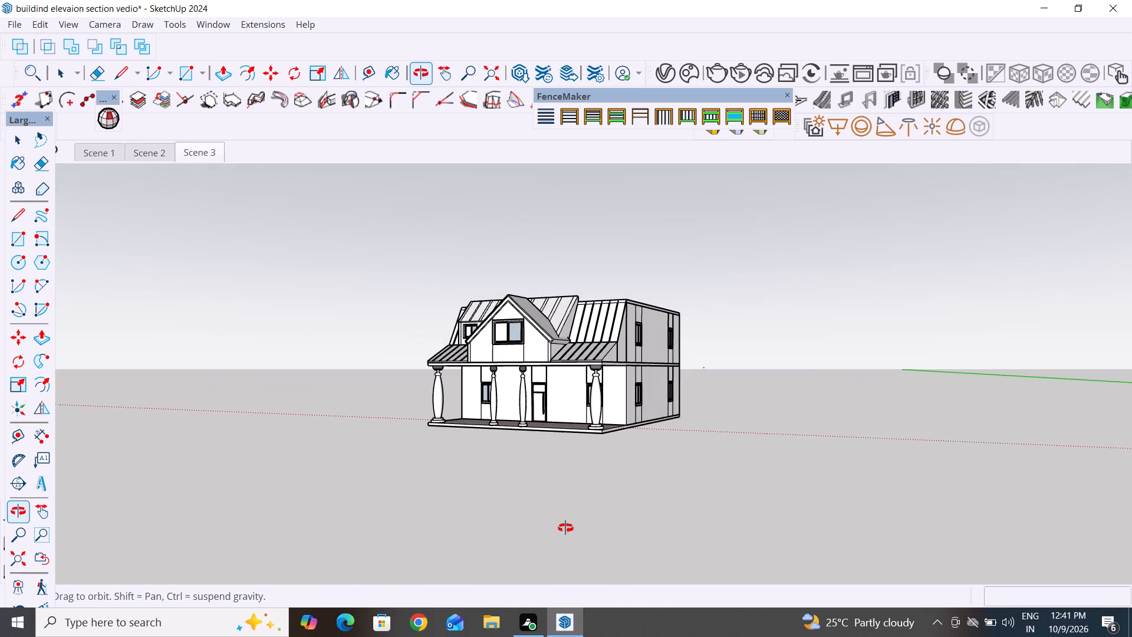
pyautogui.moveTo(565, 528); pyautogui.dragTo(621, 562, button='middle')
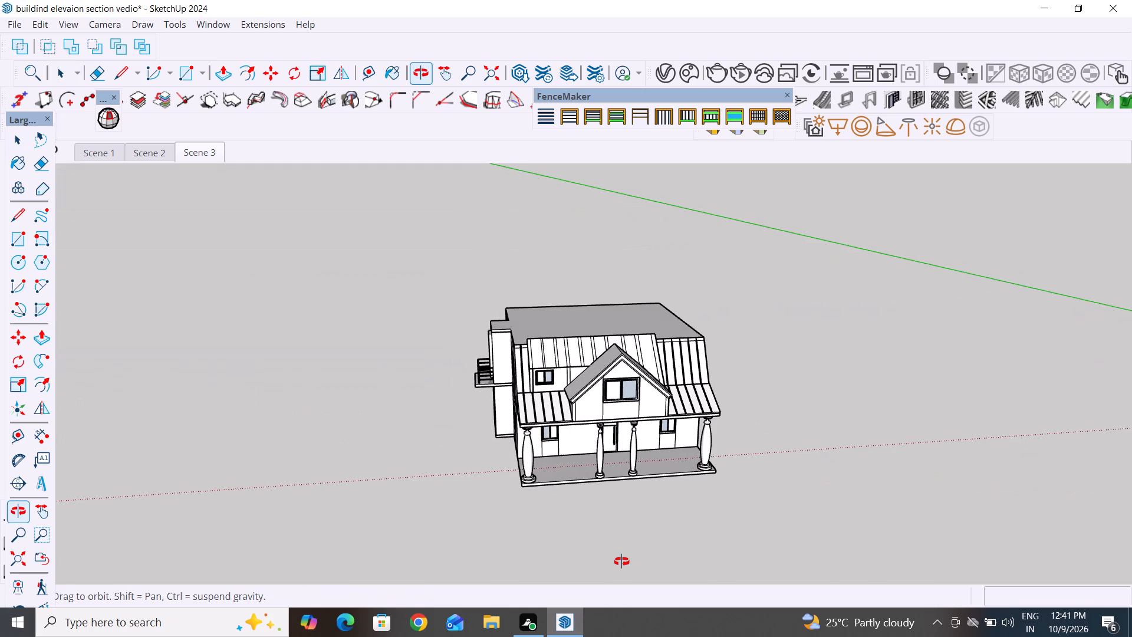
pyautogui.moveTo(621, 562); pyautogui.dragTo(757, 578, button='middle')
pyautogui.moveTo(696, 528); pyautogui.dragTo(757, 578, button='middle')
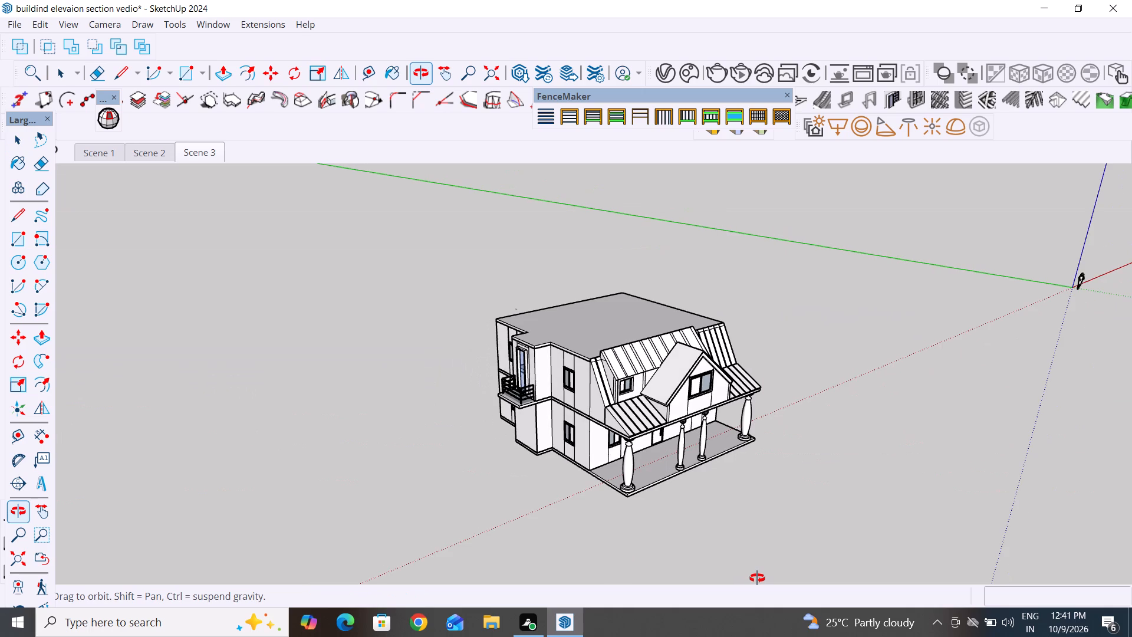
pyautogui.moveTo(757, 578); pyautogui.dragTo(721, 546, button='middle')
pyautogui.scroll(3, 703, 540)
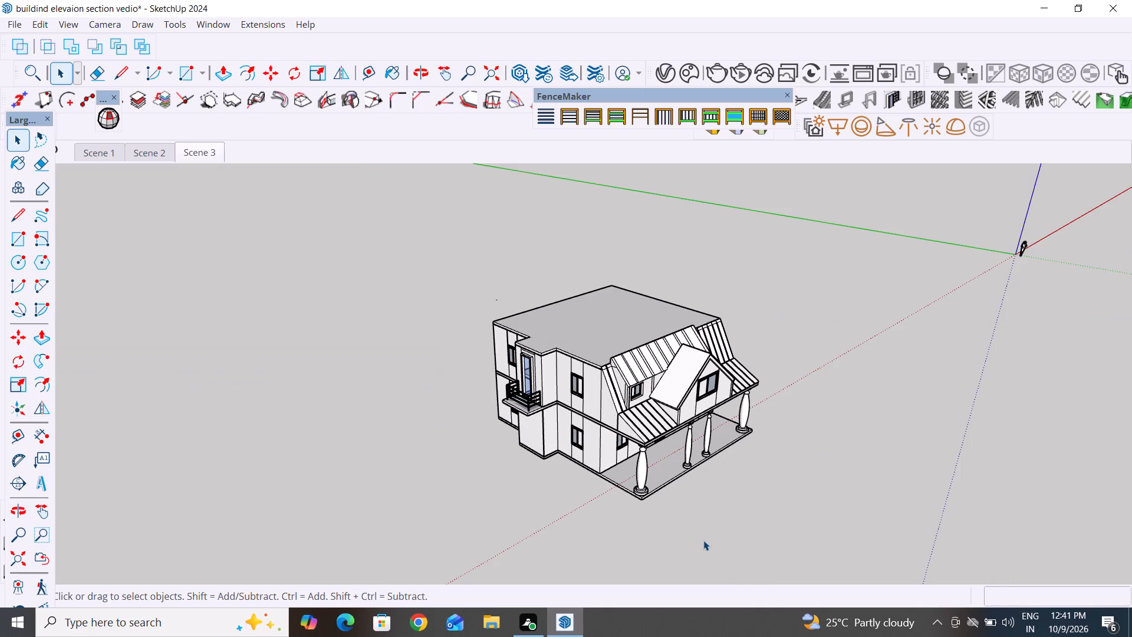
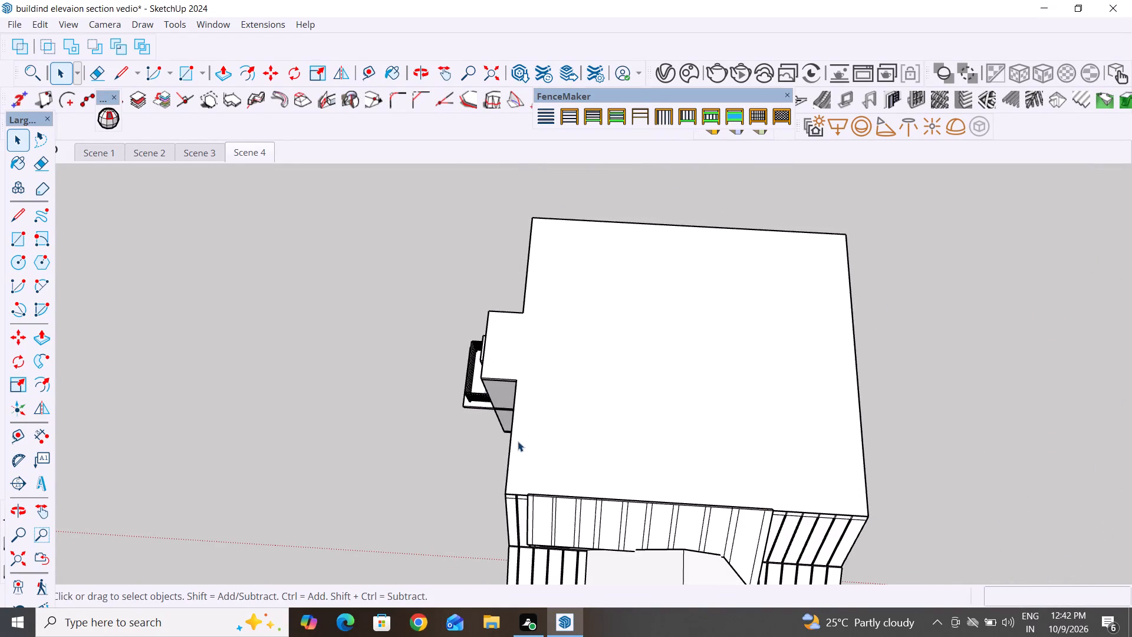
# Turn the view to face the building's balcony side nearly straight on, with the whole side framed.
pyautogui.moveTo(518, 441); pyautogui.dragTo(939, 241, button='middle')
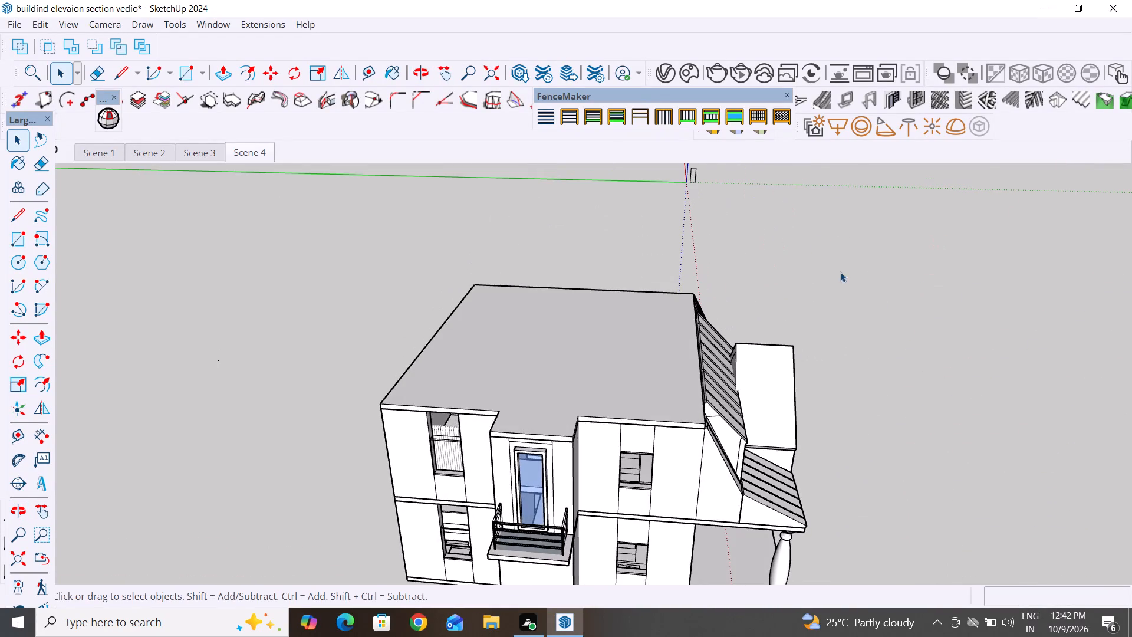
pyautogui.scroll(-3, 847, 267)
pyautogui.moveTo(860, 412); pyautogui.dragTo(849, 370, button='middle')
pyautogui.scroll(3, 917, 309)
pyautogui.moveTo(840, 345); pyautogui.dragTo(890, 334, button='middle')
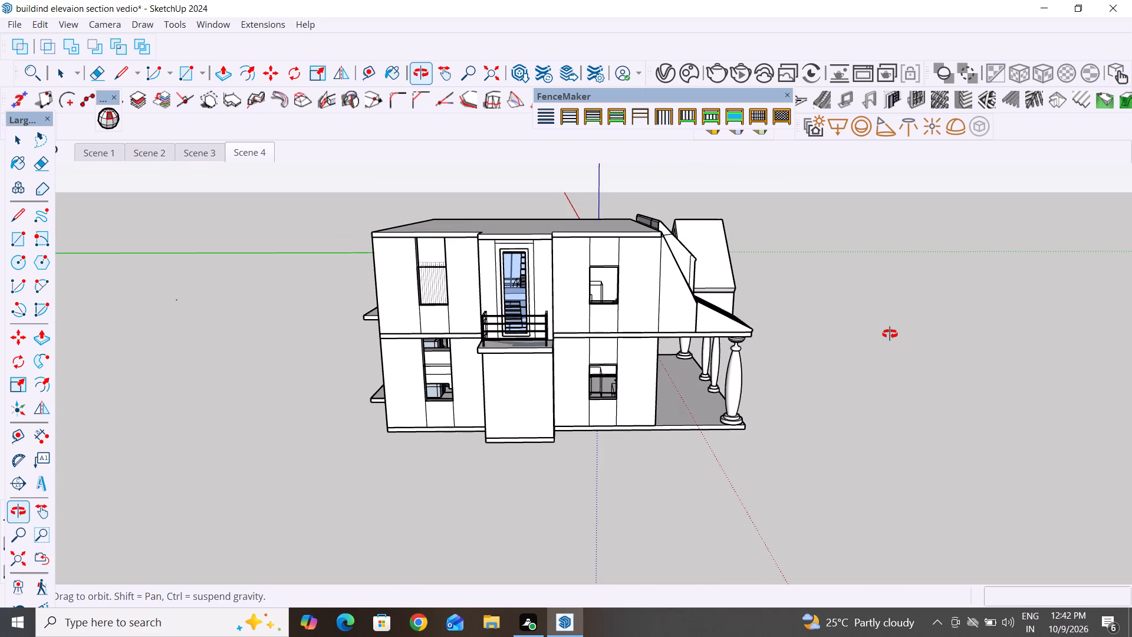
pyautogui.moveTo(890, 334); pyautogui.dragTo(902, 334, button='middle')
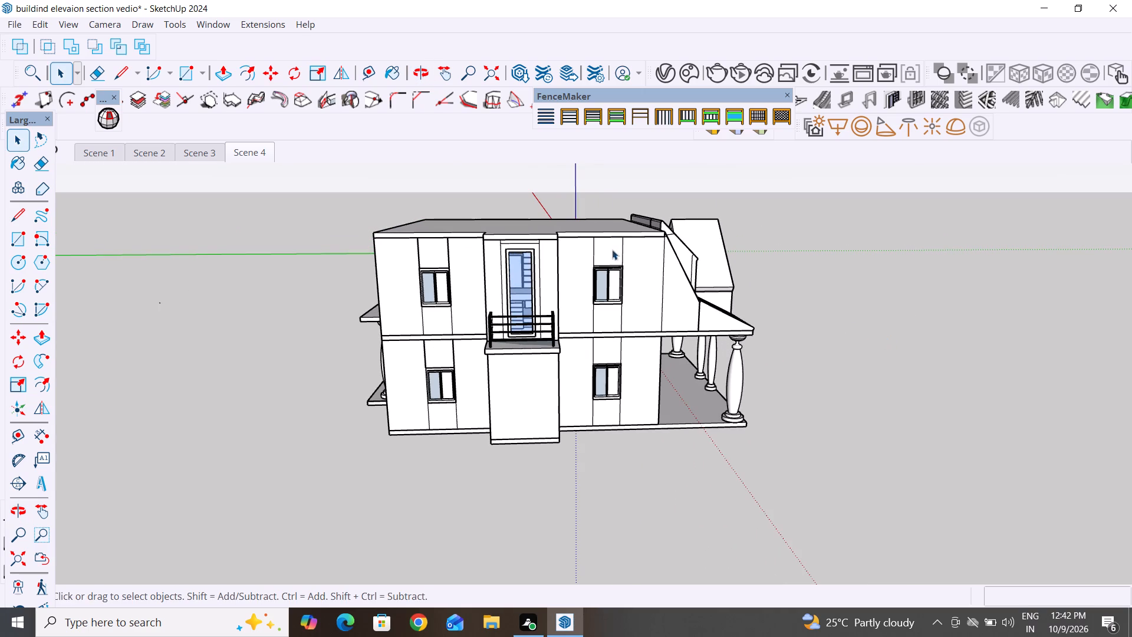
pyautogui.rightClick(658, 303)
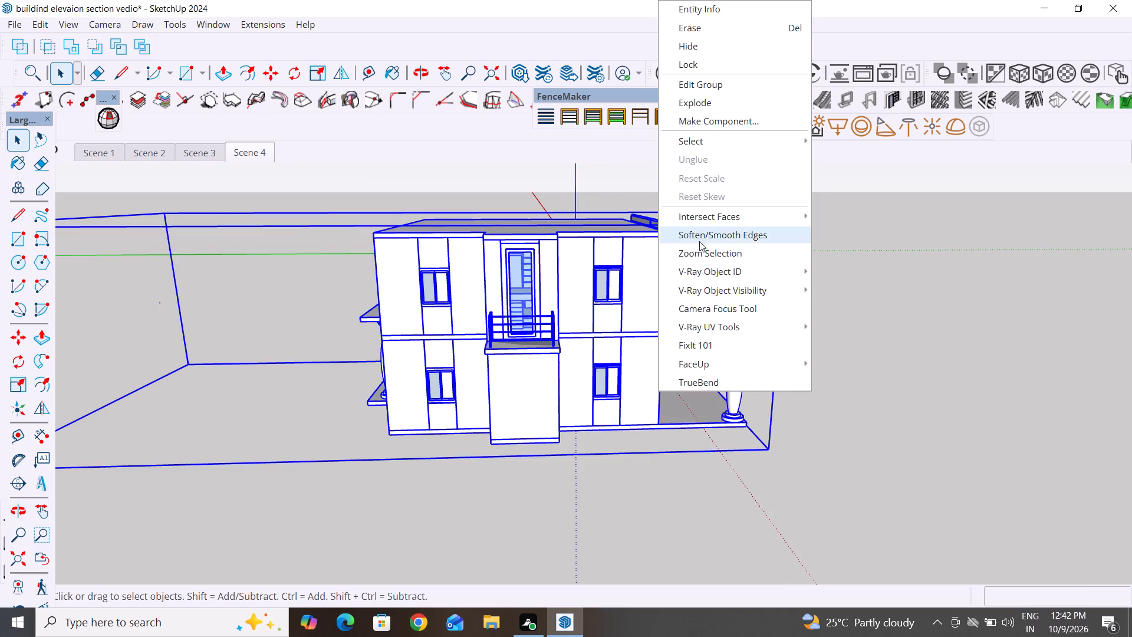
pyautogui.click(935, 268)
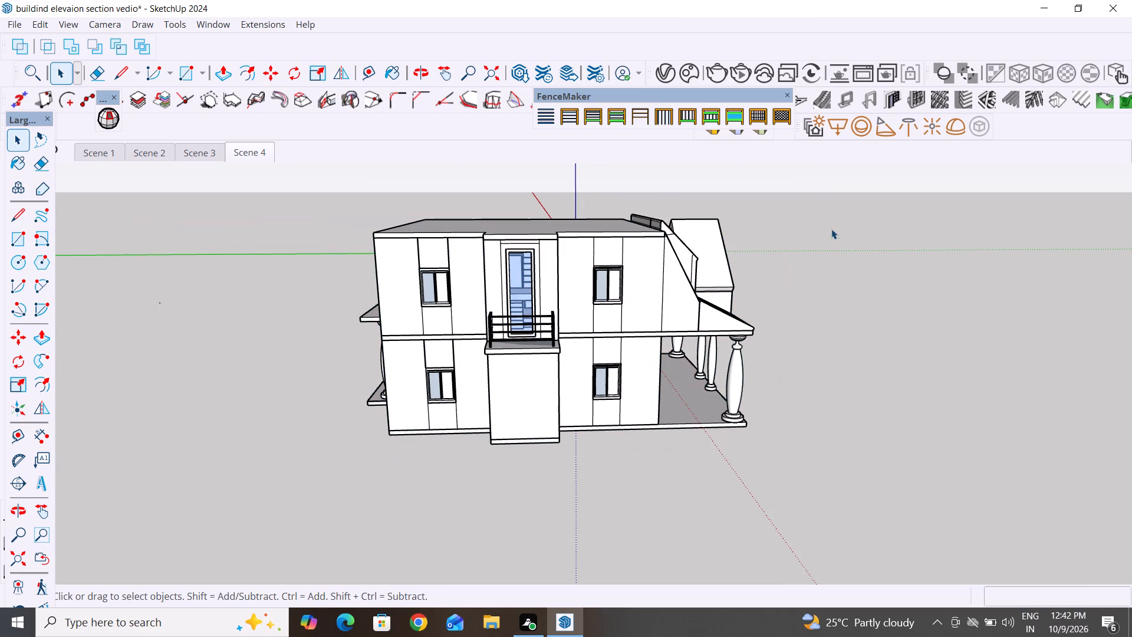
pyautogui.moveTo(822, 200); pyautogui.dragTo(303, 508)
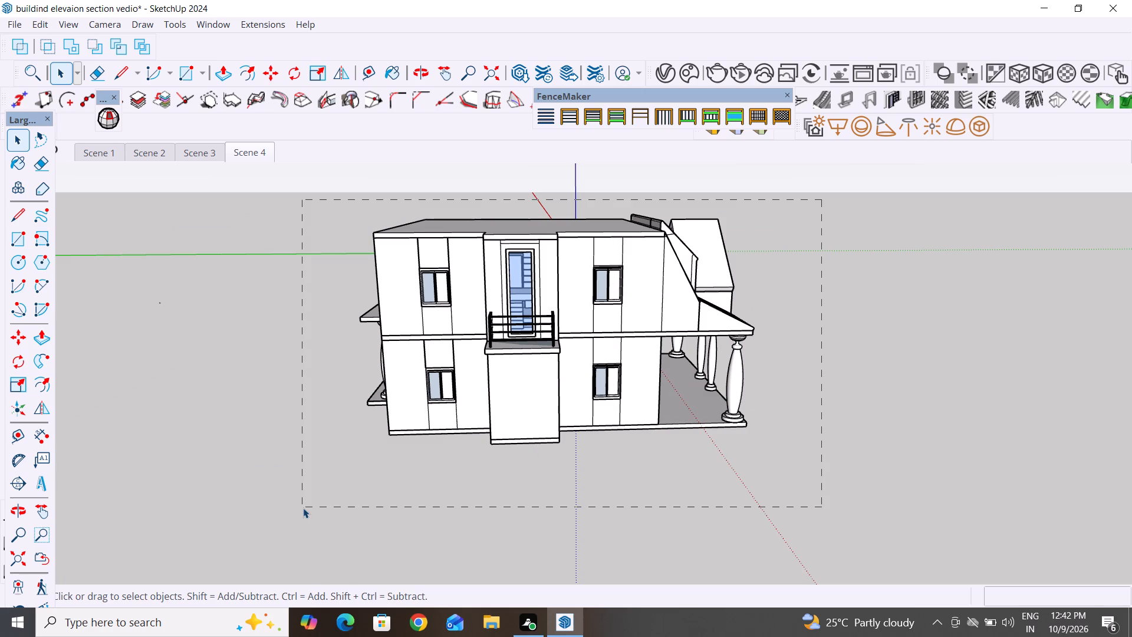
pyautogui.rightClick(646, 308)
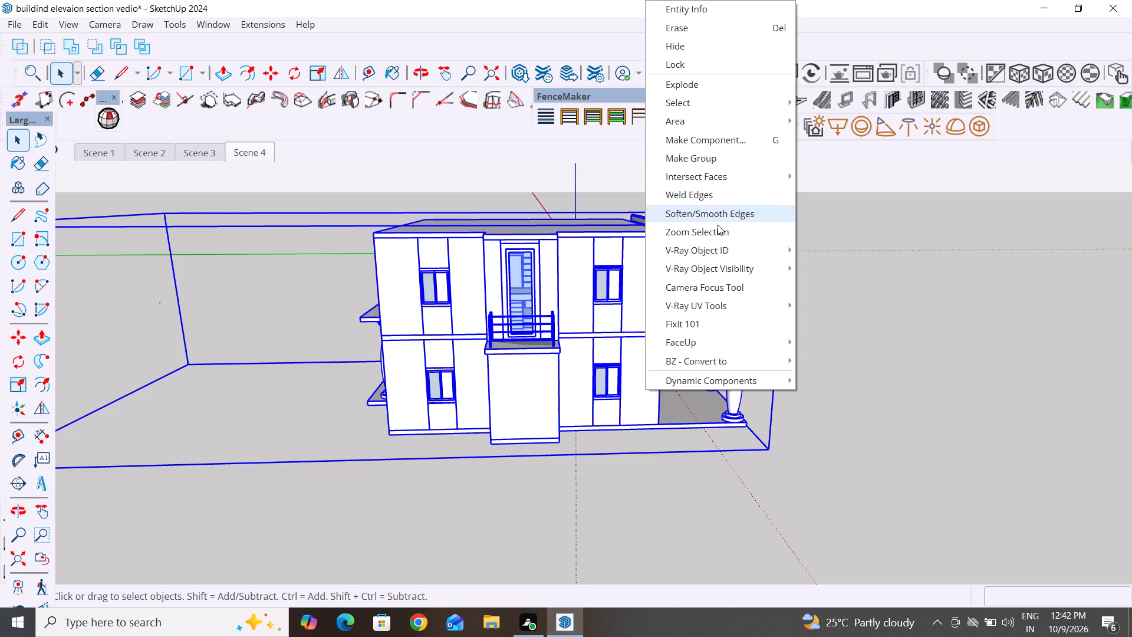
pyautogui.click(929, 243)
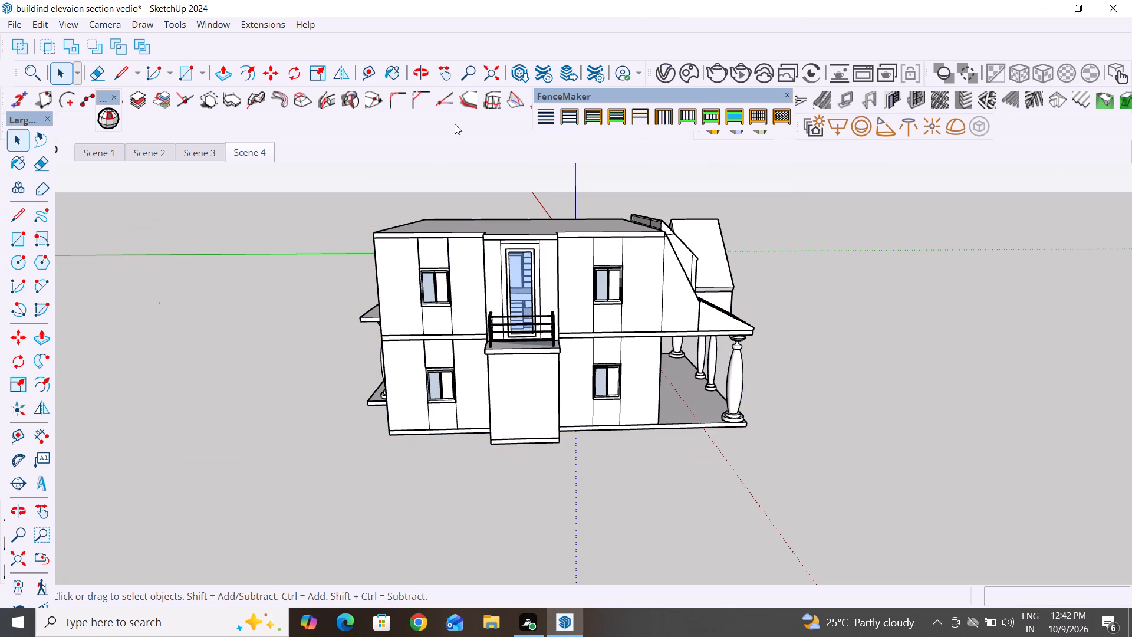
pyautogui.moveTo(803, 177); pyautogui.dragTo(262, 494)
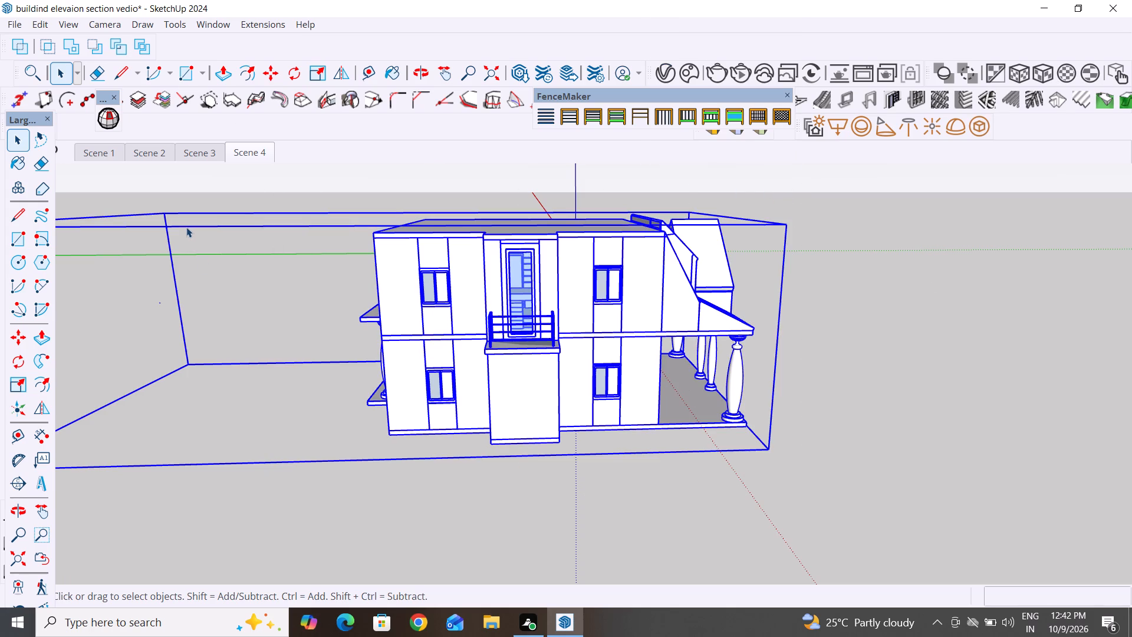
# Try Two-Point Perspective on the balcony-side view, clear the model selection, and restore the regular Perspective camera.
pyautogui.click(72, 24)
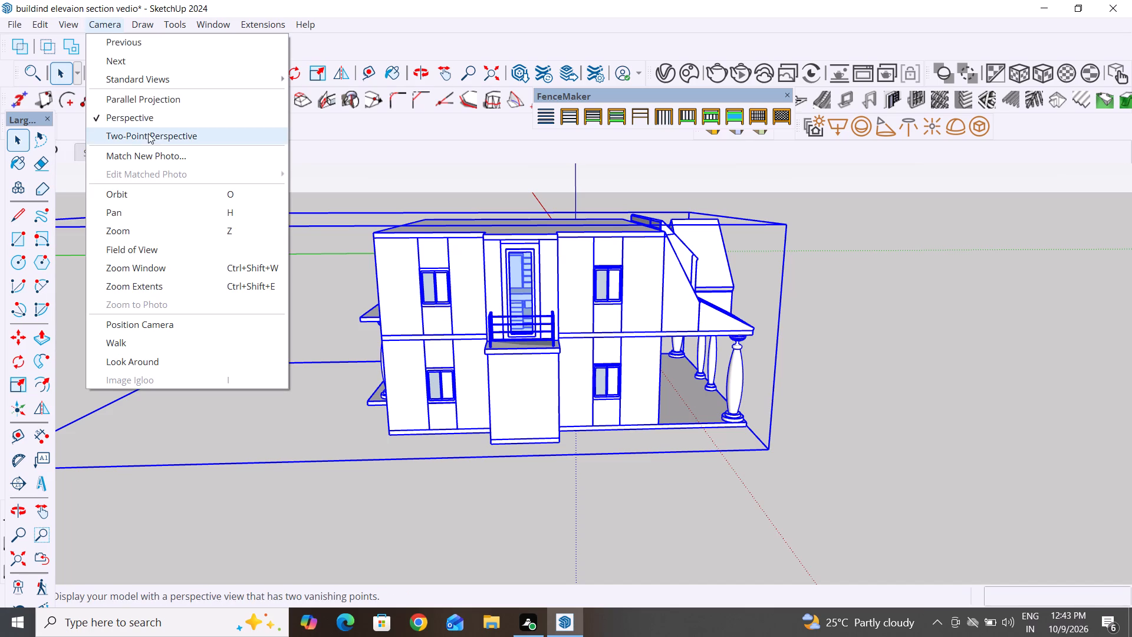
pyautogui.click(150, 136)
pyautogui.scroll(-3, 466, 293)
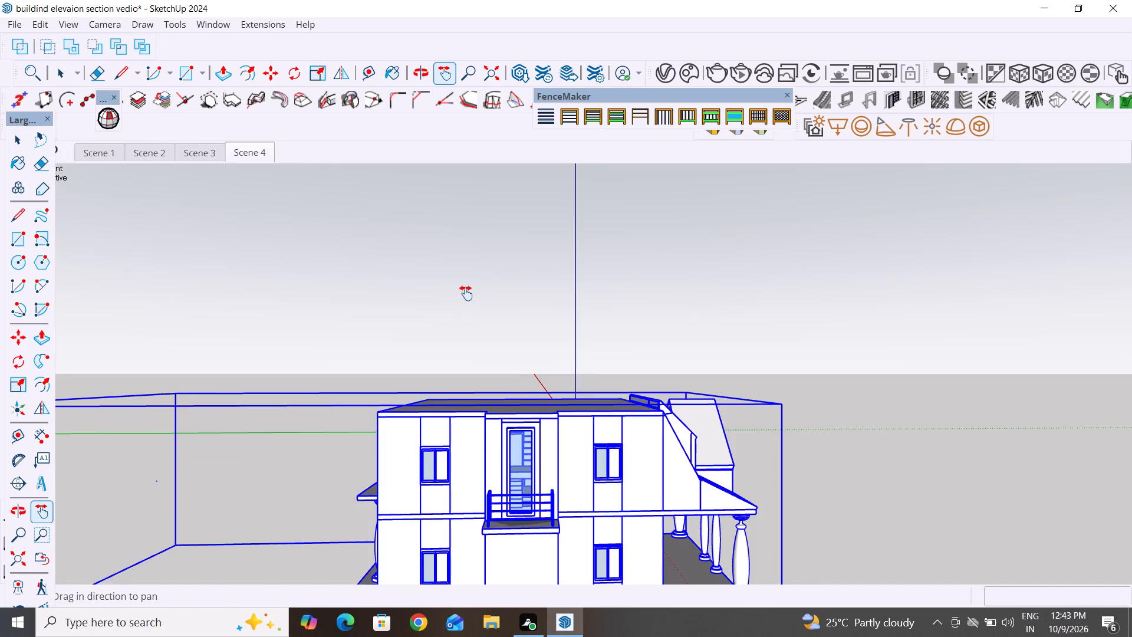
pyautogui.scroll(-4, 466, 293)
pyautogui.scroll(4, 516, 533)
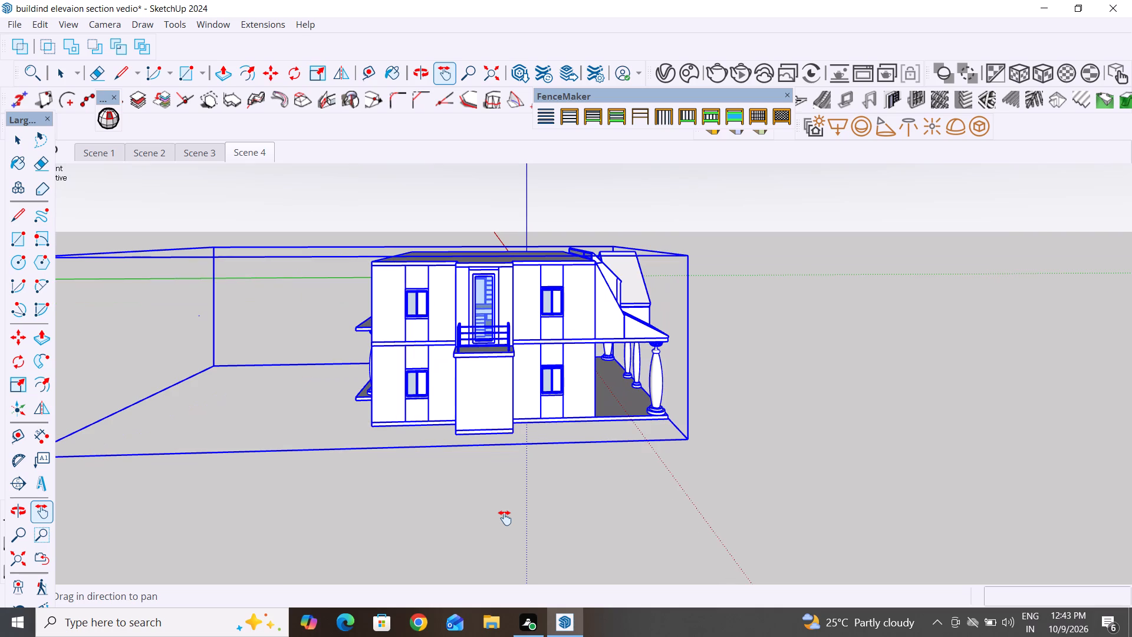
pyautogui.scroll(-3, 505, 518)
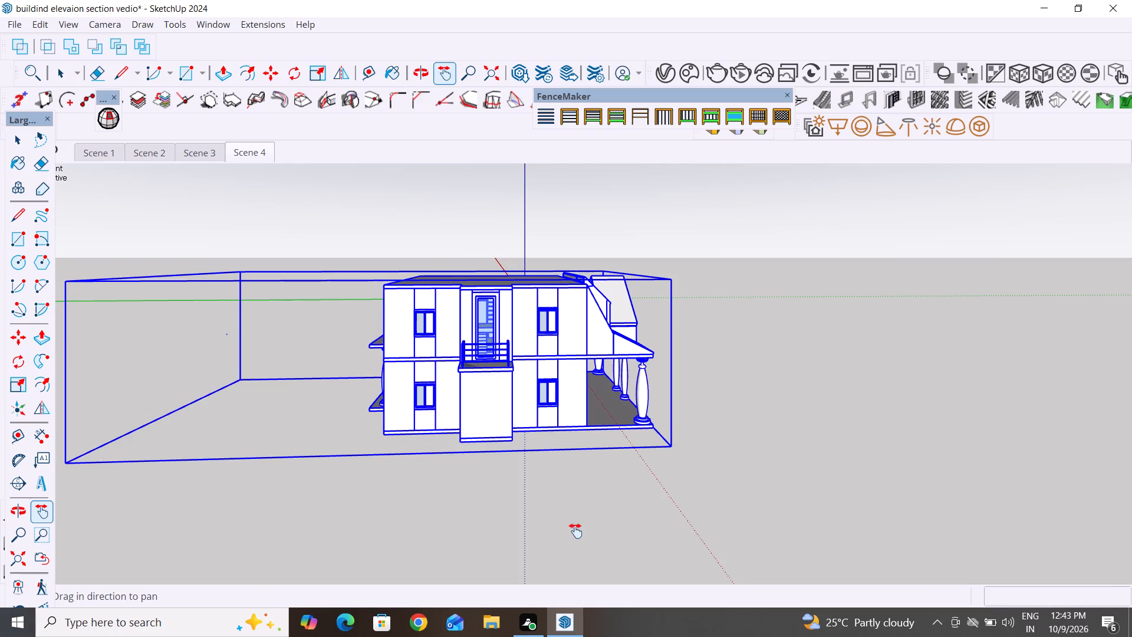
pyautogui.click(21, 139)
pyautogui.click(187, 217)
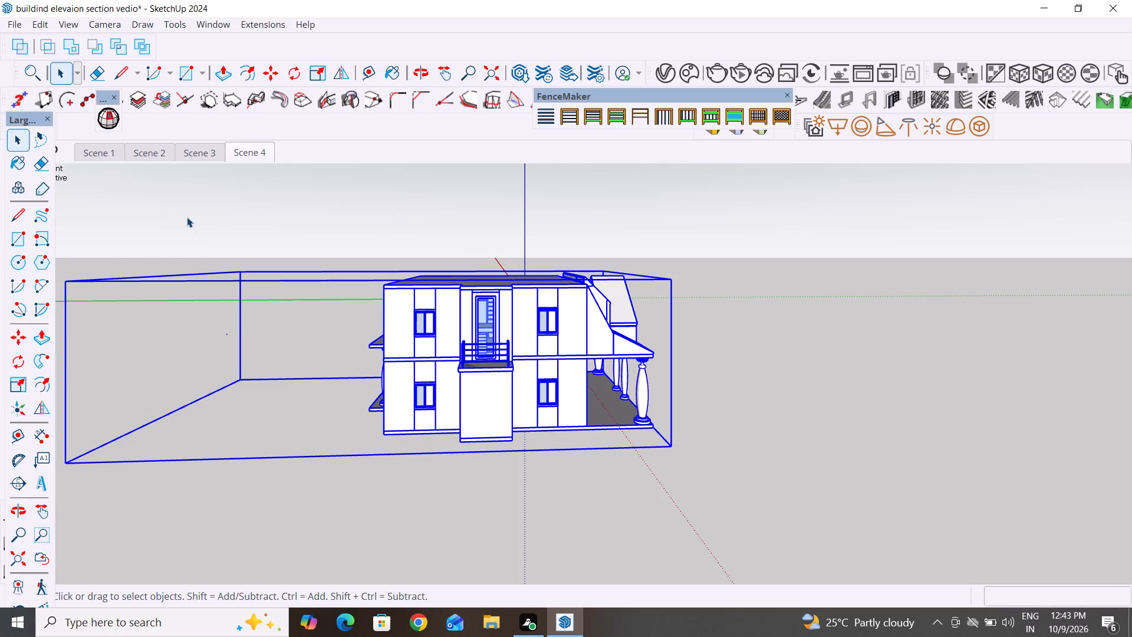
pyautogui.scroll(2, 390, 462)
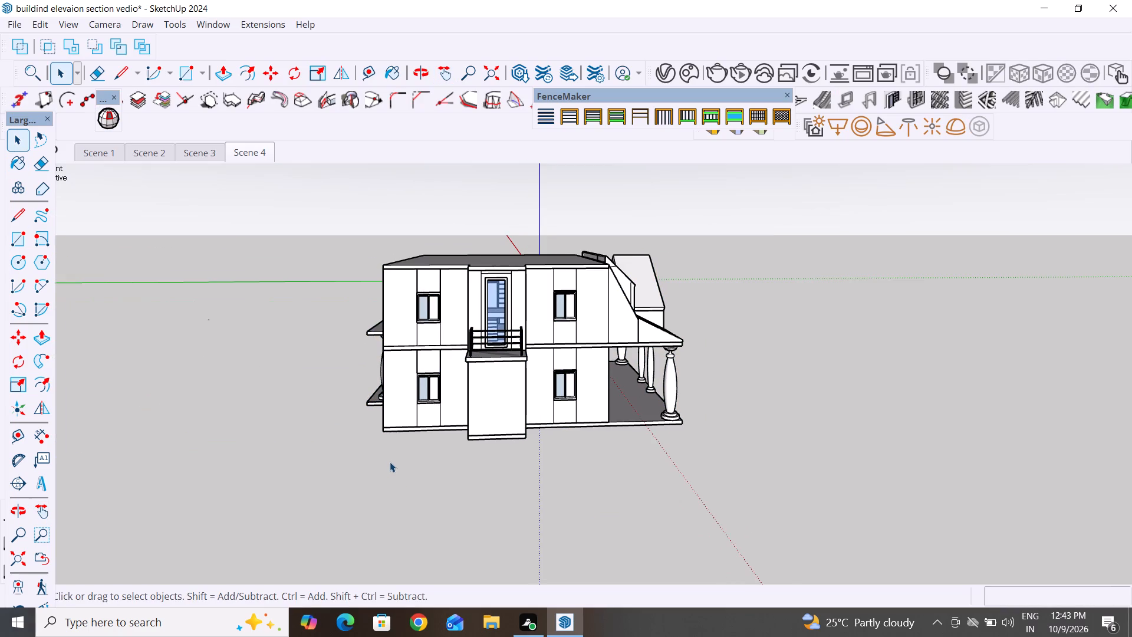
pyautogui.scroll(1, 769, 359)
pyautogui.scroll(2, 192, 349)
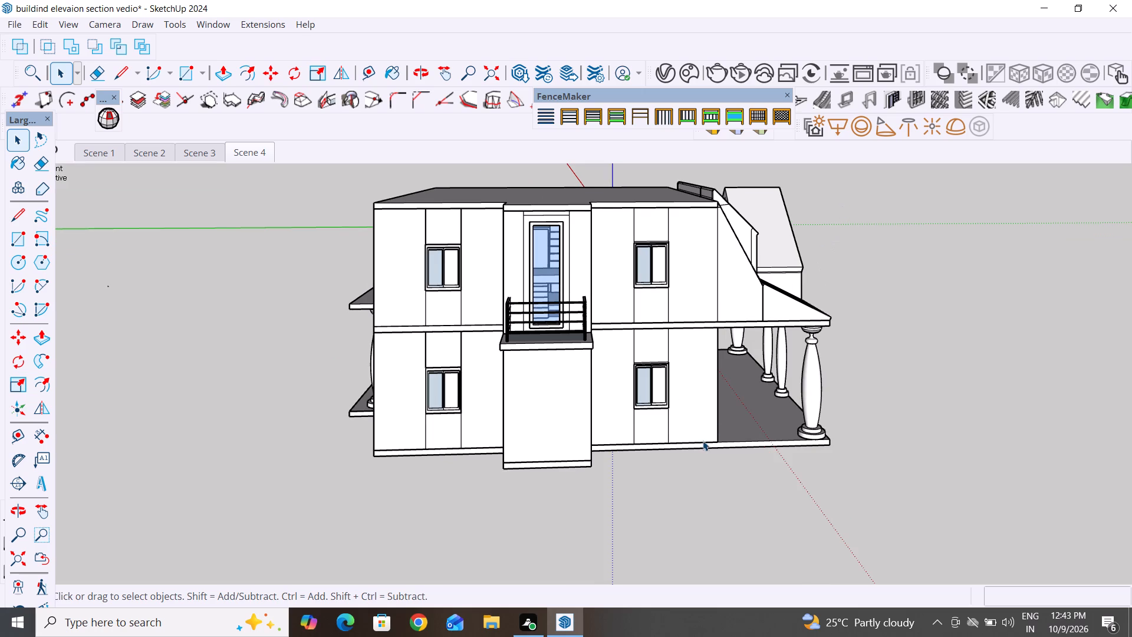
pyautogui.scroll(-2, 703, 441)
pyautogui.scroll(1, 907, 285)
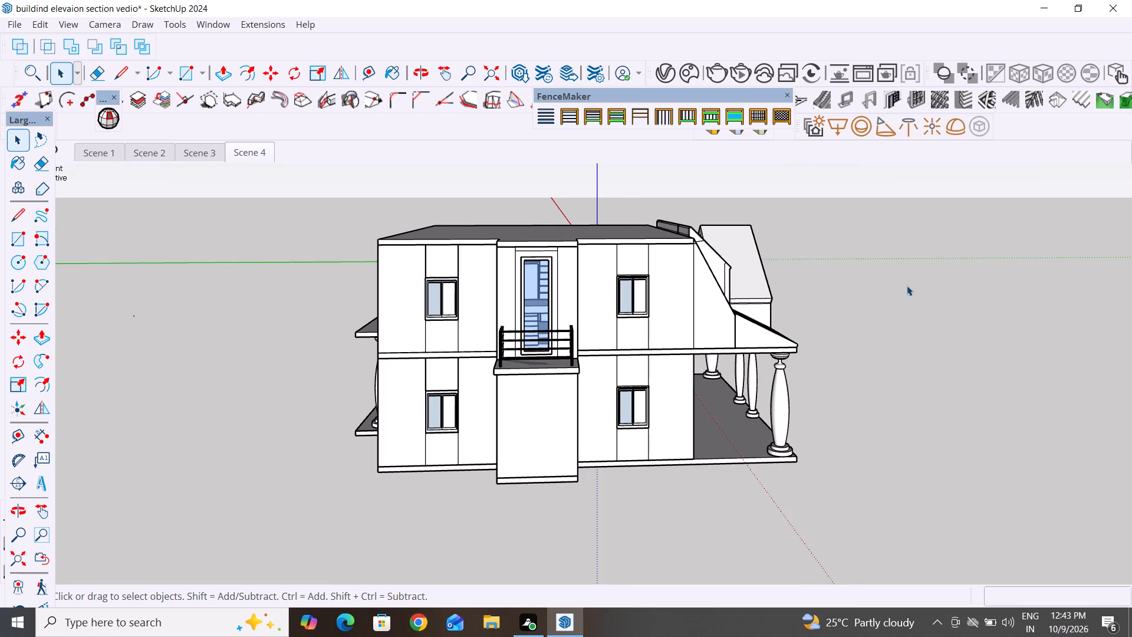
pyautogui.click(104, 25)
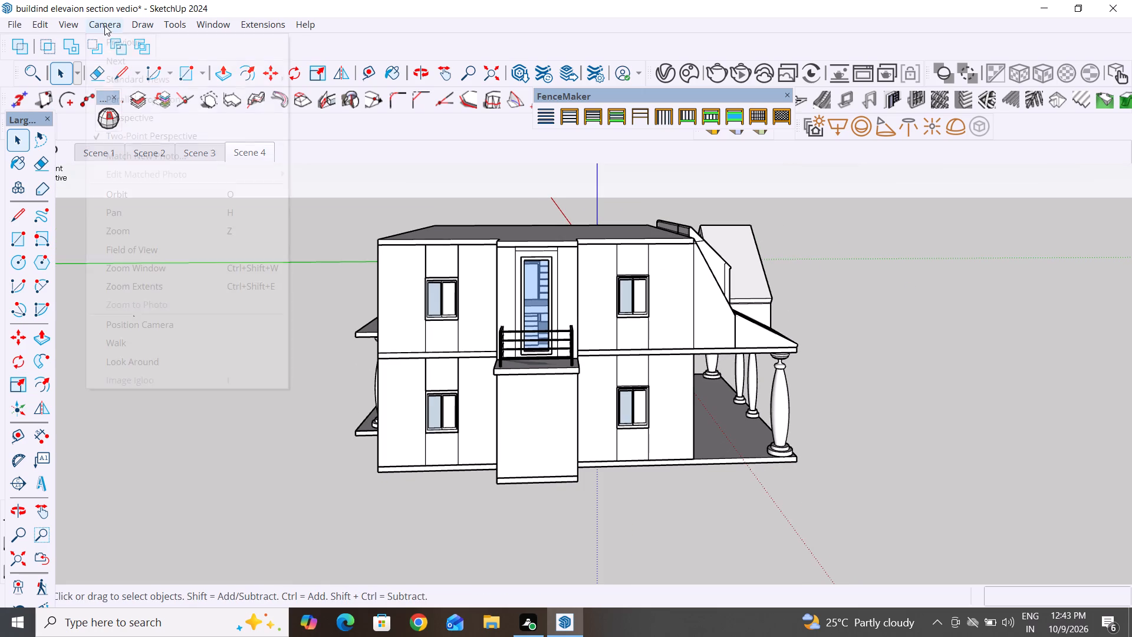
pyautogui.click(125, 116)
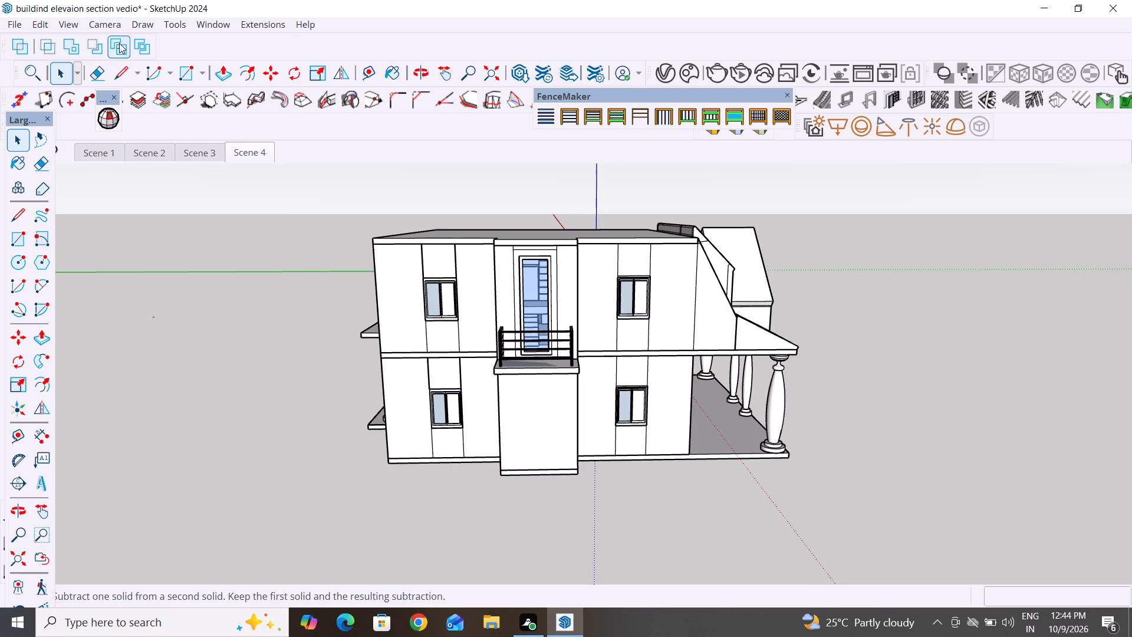
# Update Scene 4 with a two-point perspective view framing the whole balcony side.
pyautogui.click(108, 25)
pyautogui.click(133, 142)
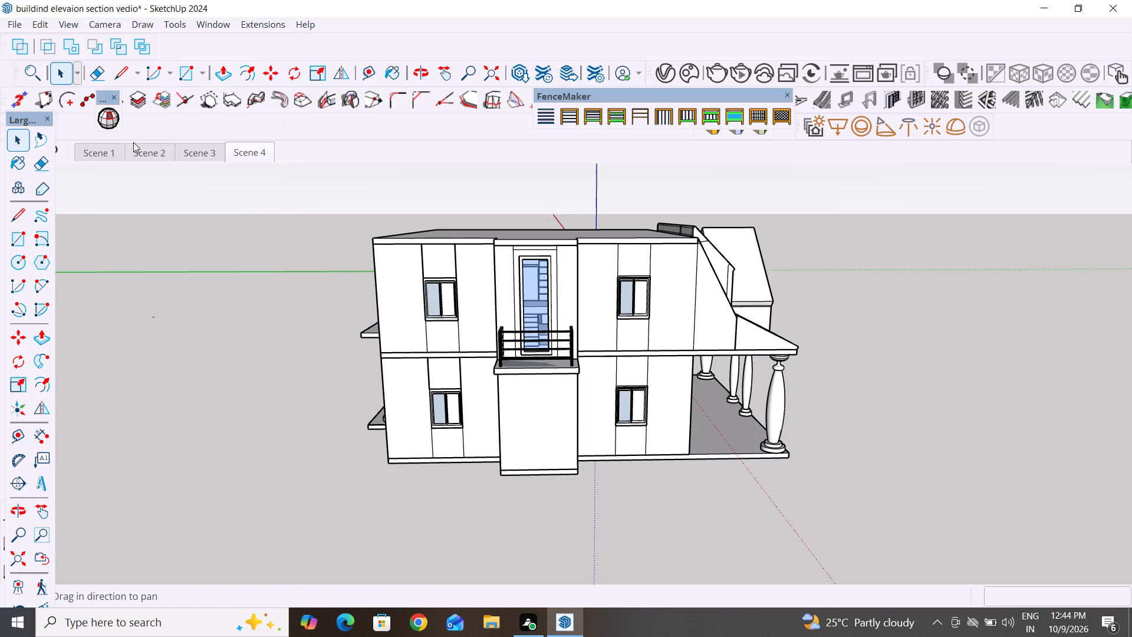
pyautogui.scroll(-1, 458, 219)
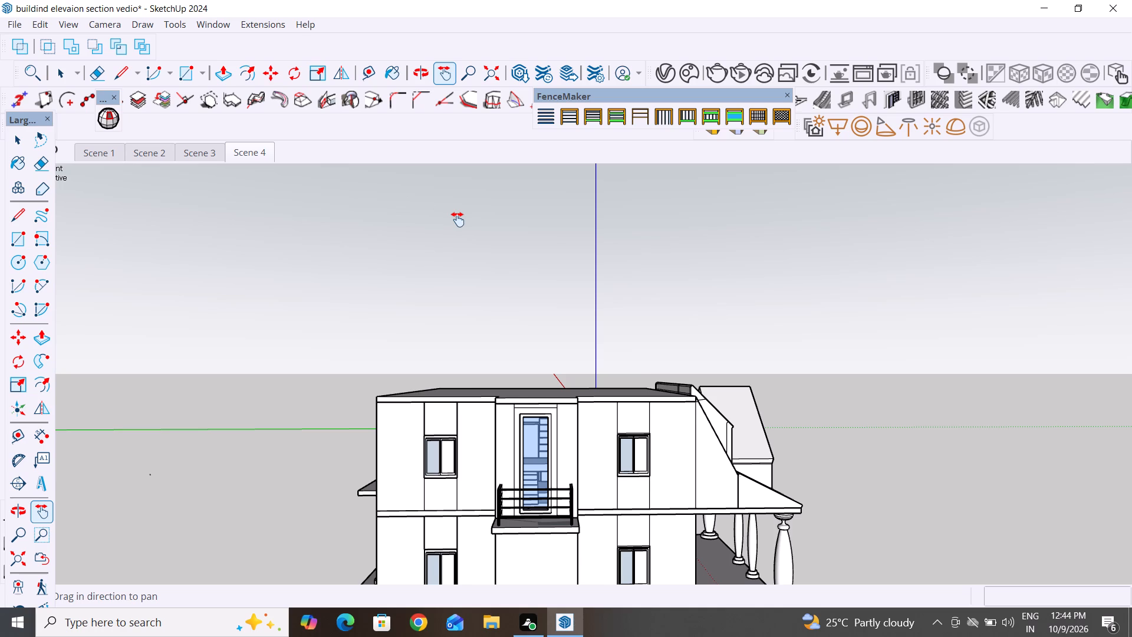
pyautogui.scroll(-2, 458, 219)
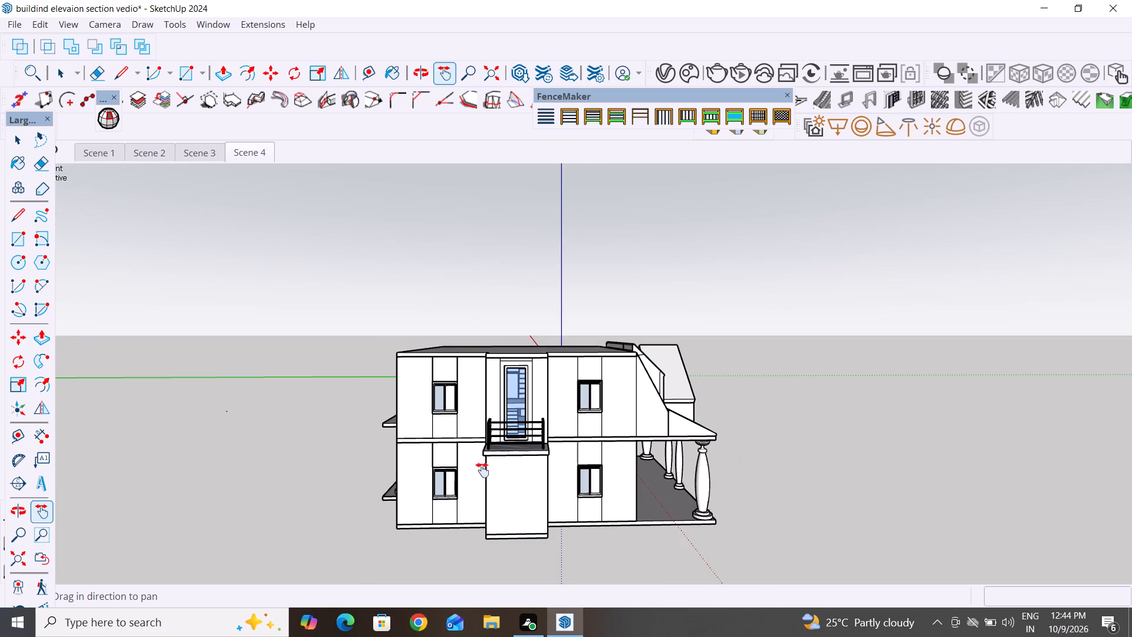
pyautogui.scroll(3, 525, 592)
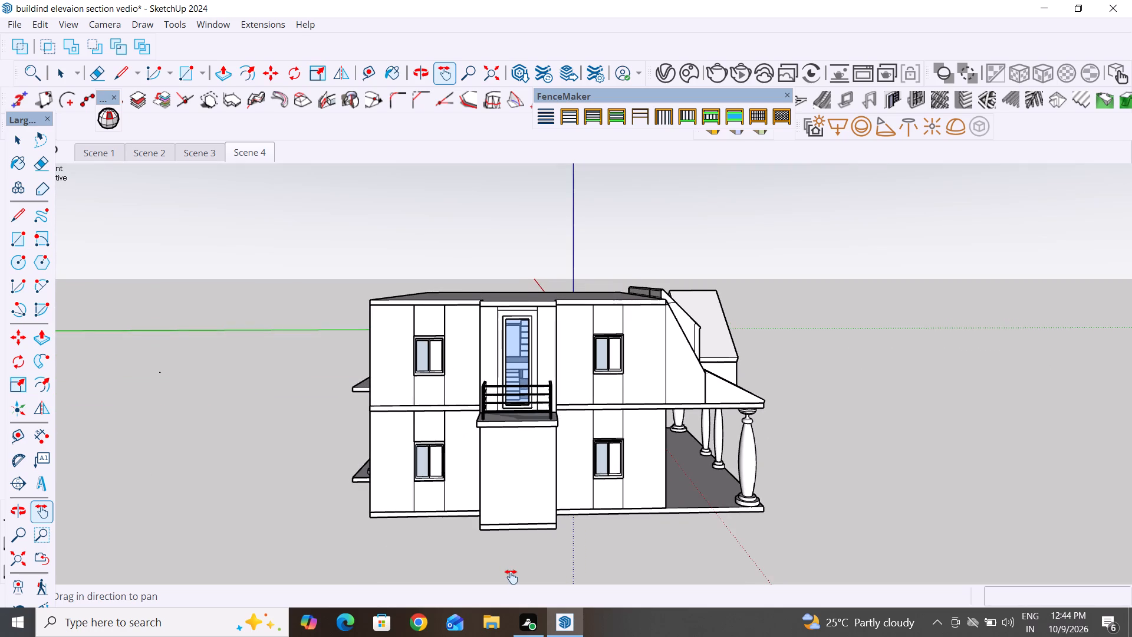
pyautogui.scroll(1, 511, 577)
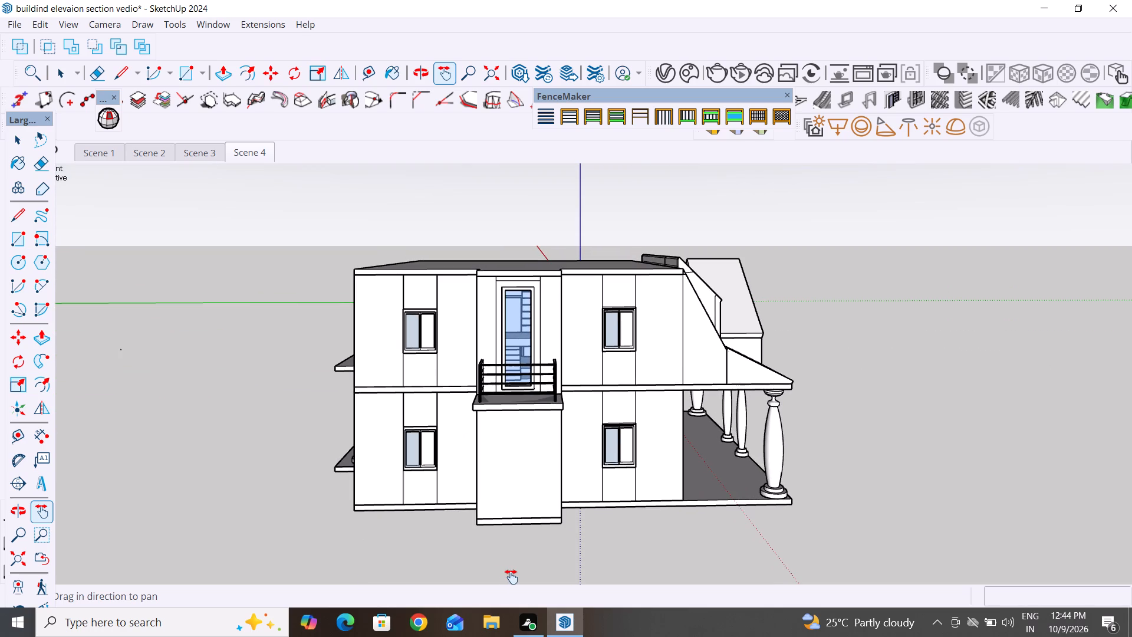
pyautogui.scroll(1, 479, 577)
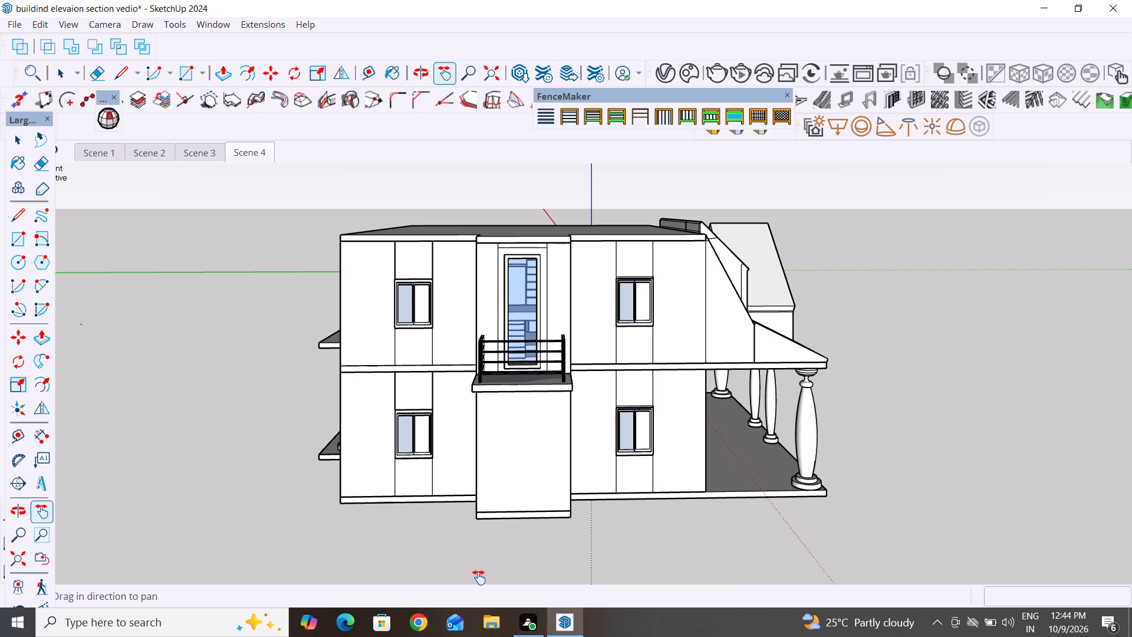
pyautogui.rightClick(255, 157)
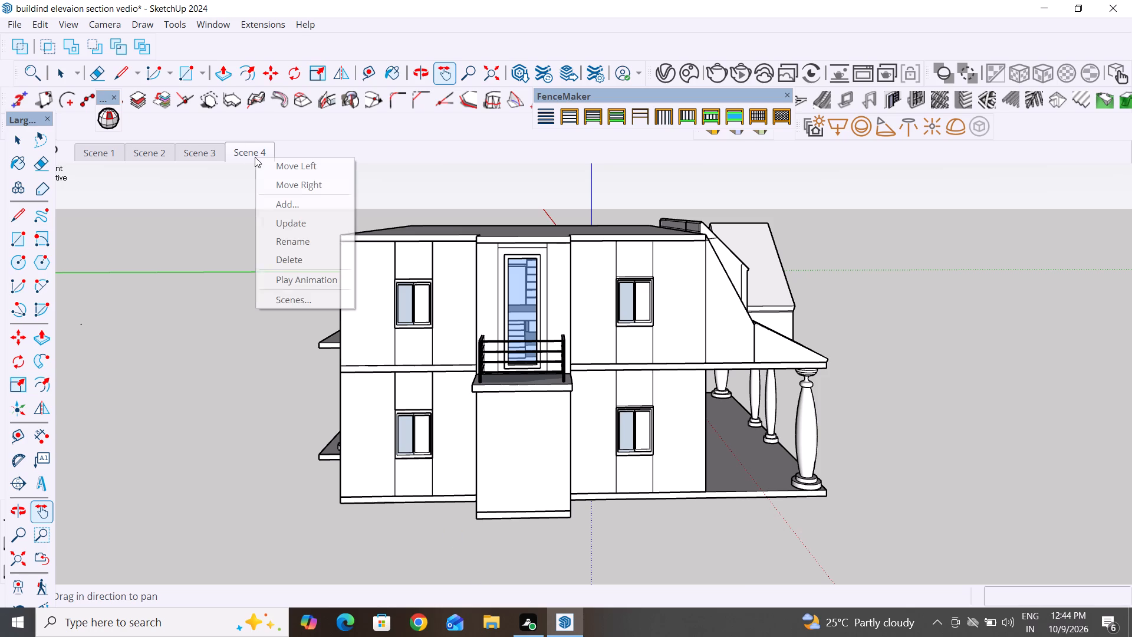
pyautogui.click(287, 224)
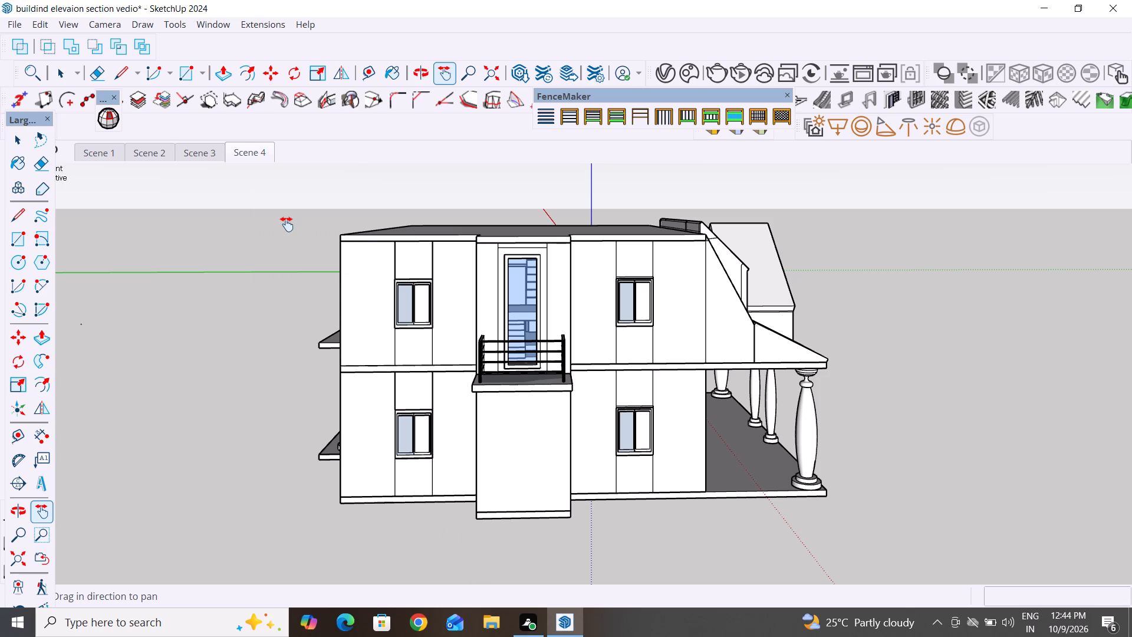
# Add a new scene after Scene 4 from the balcony-side view.
pyautogui.rightClick(259, 156)
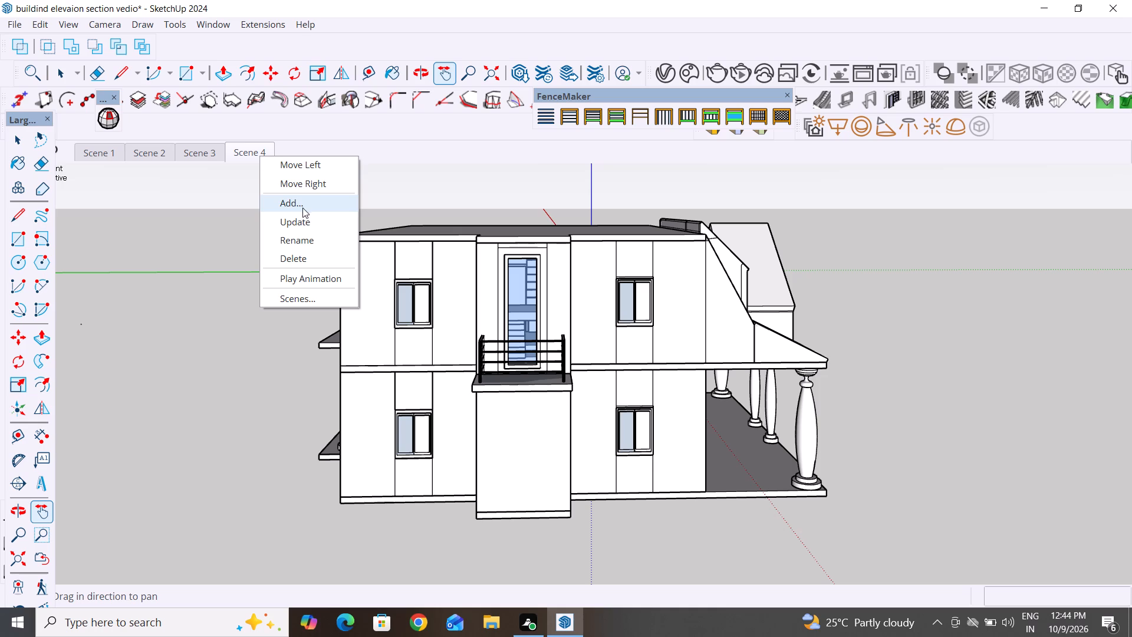
pyautogui.click(304, 205)
# Turn the view from the balcony side to the rear corner, showing the two-column porch wall and the balcony side near ground level.
pyautogui.scroll(-3, 845, 219)
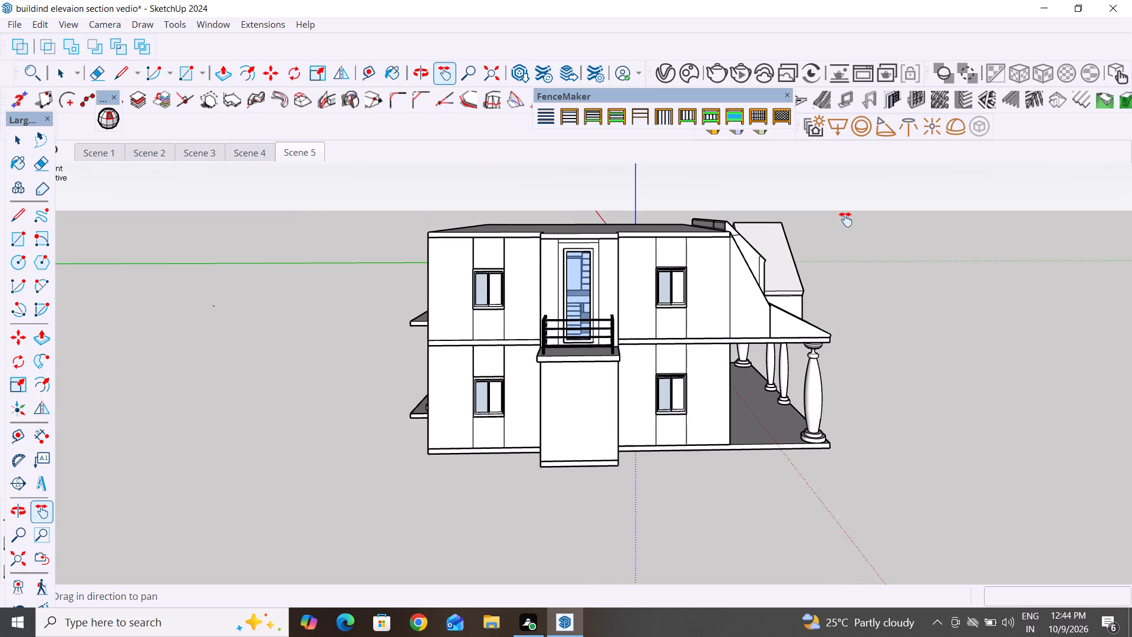
pyautogui.scroll(-2, 845, 219)
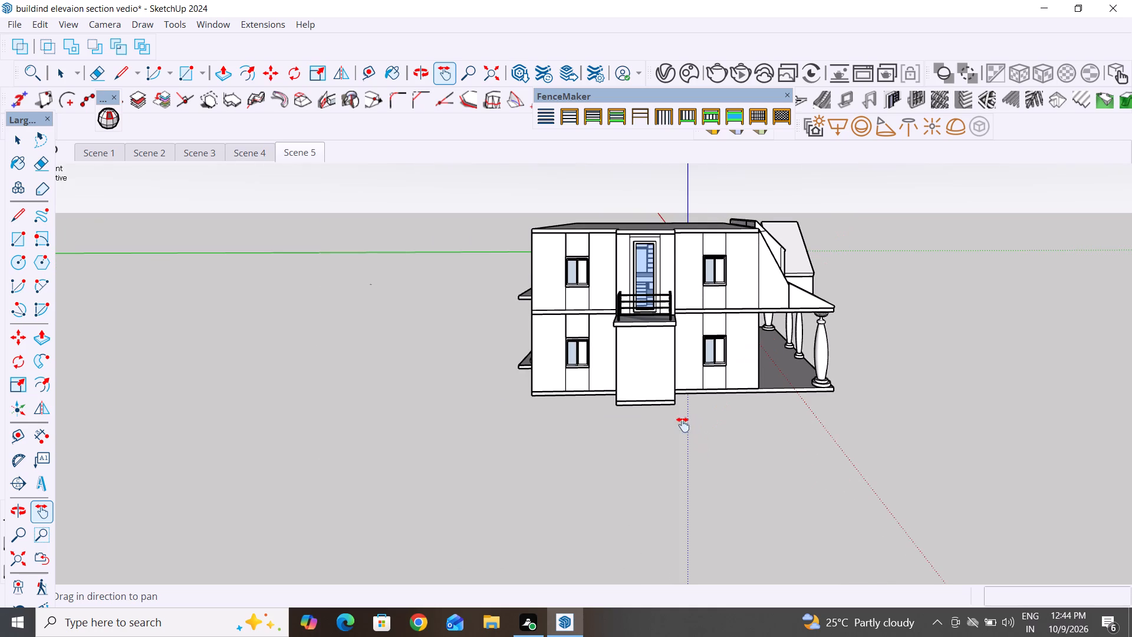
pyautogui.moveTo(684, 425); pyautogui.dragTo(848, 443, button='middle')
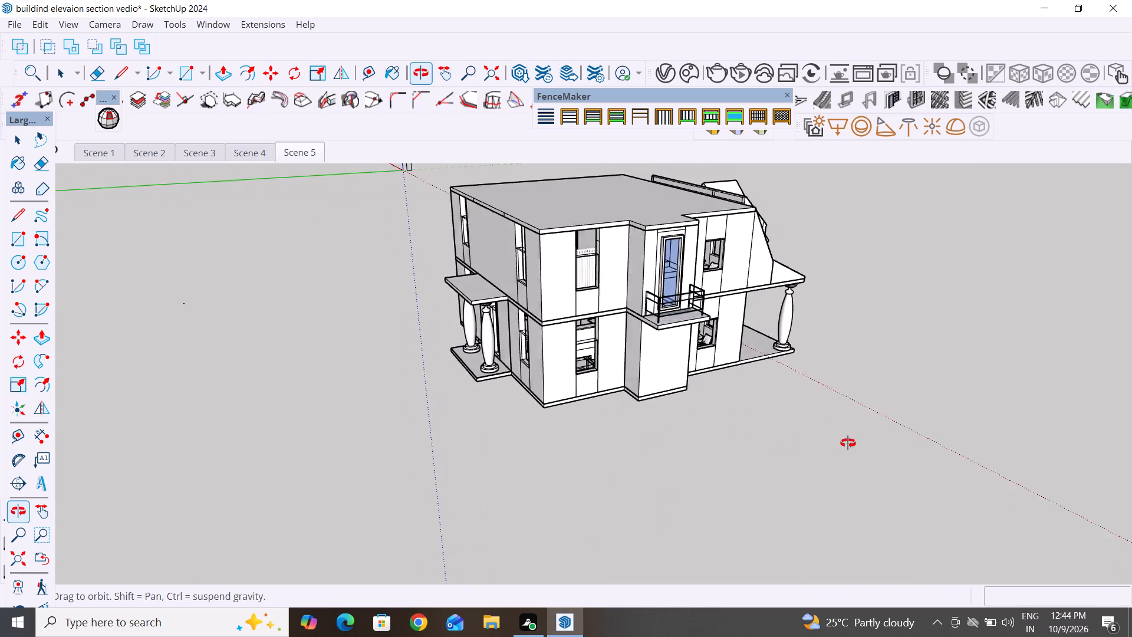
pyautogui.moveTo(848, 443); pyautogui.dragTo(910, 418, button='middle')
pyautogui.scroll(1, 603, 465)
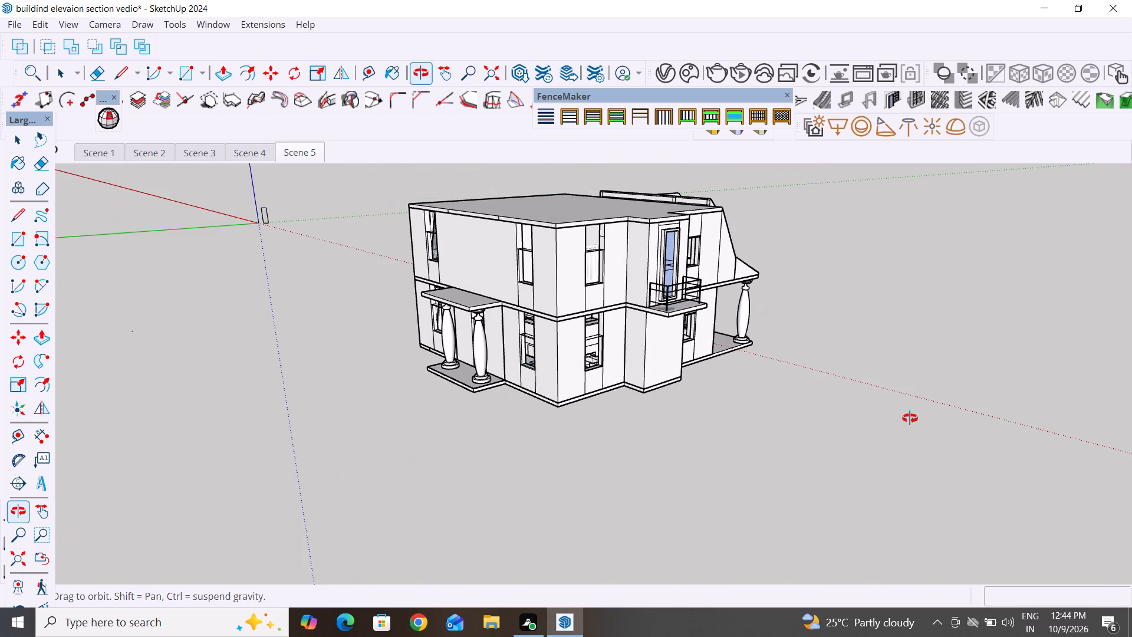
pyautogui.scroll(1, 910, 418)
pyautogui.scroll(1, 595, 442)
pyautogui.moveTo(575, 481); pyautogui.dragTo(593, 488, button='middle')
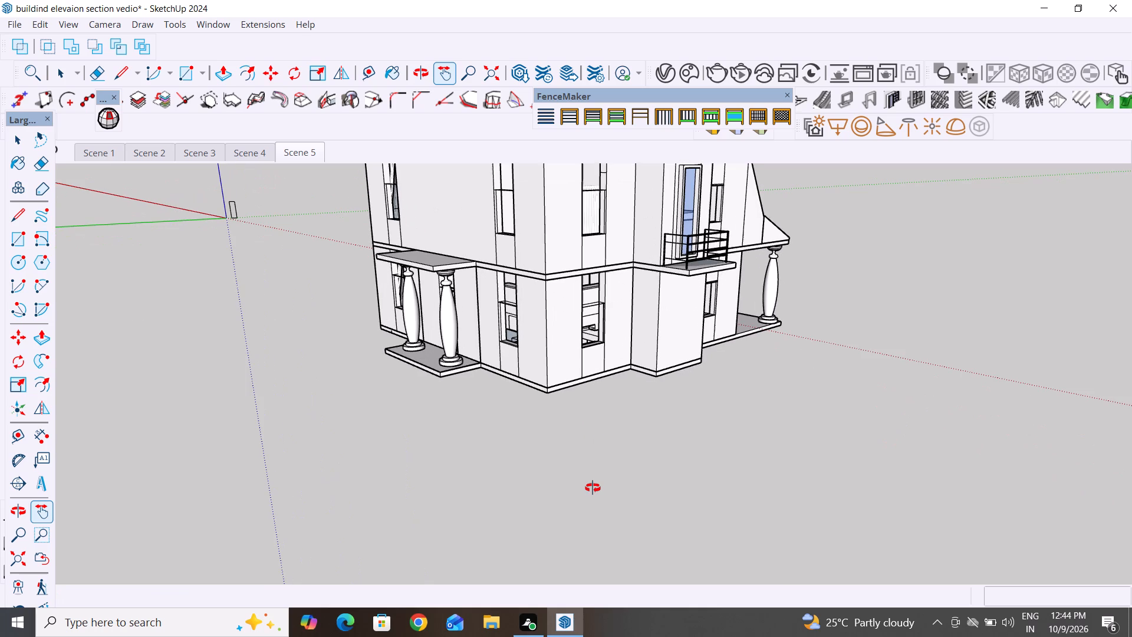
pyautogui.moveTo(593, 488); pyautogui.dragTo(570, 511, button='middle')
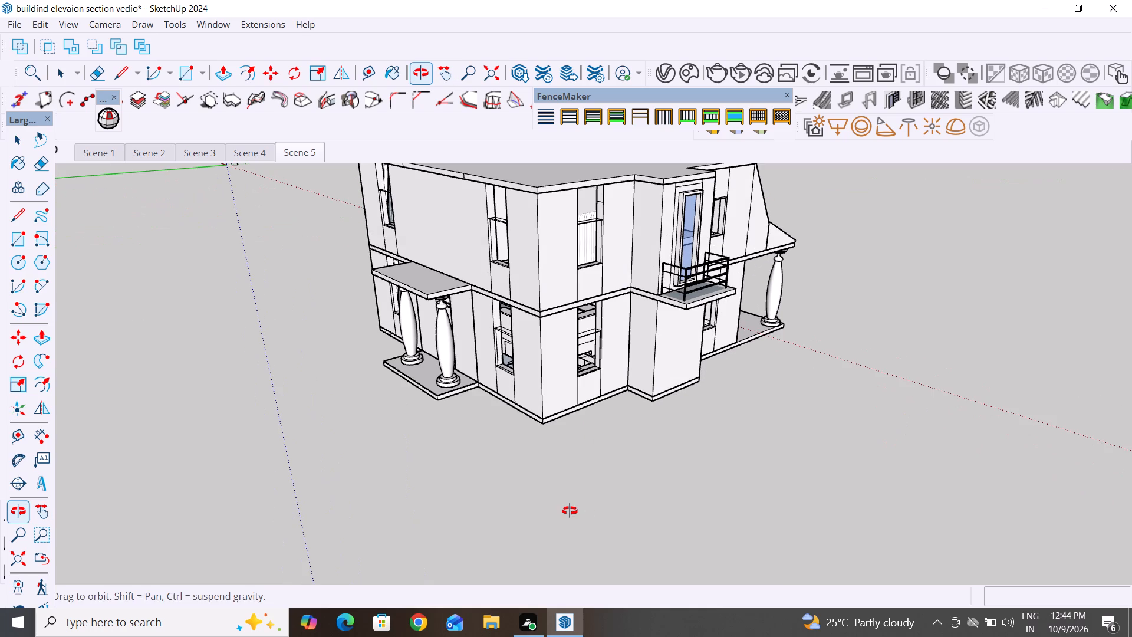
pyautogui.scroll(-5, 570, 511)
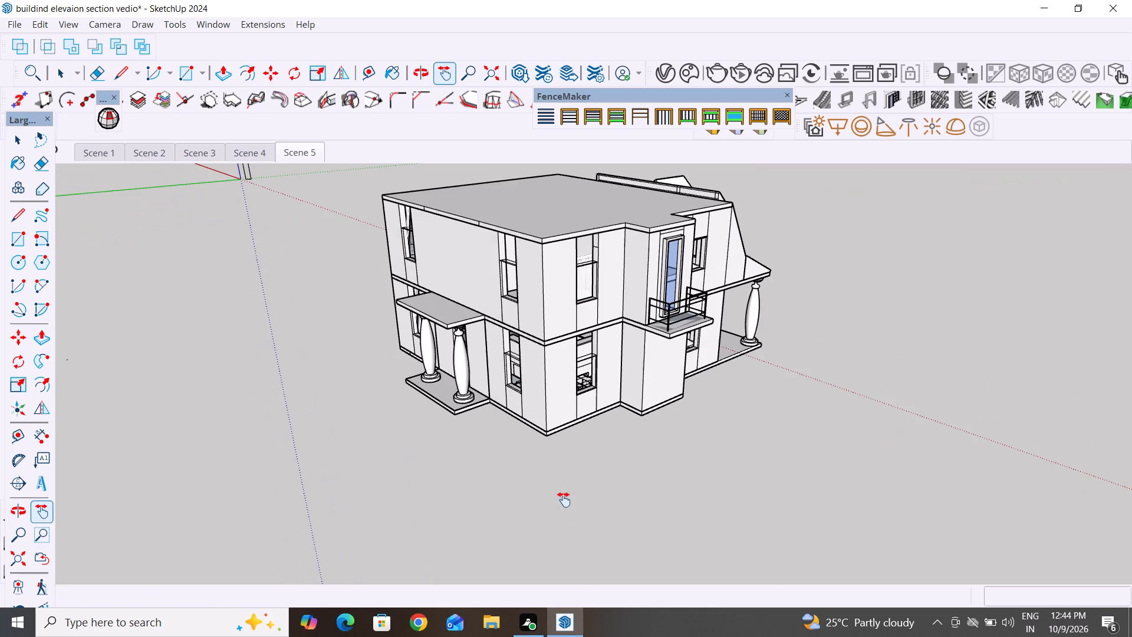
pyautogui.scroll(-1, 564, 500)
pyautogui.moveTo(496, 510); pyautogui.dragTo(584, 502, button='middle')
pyautogui.moveTo(584, 502); pyautogui.dragTo(582, 441, button='middle')
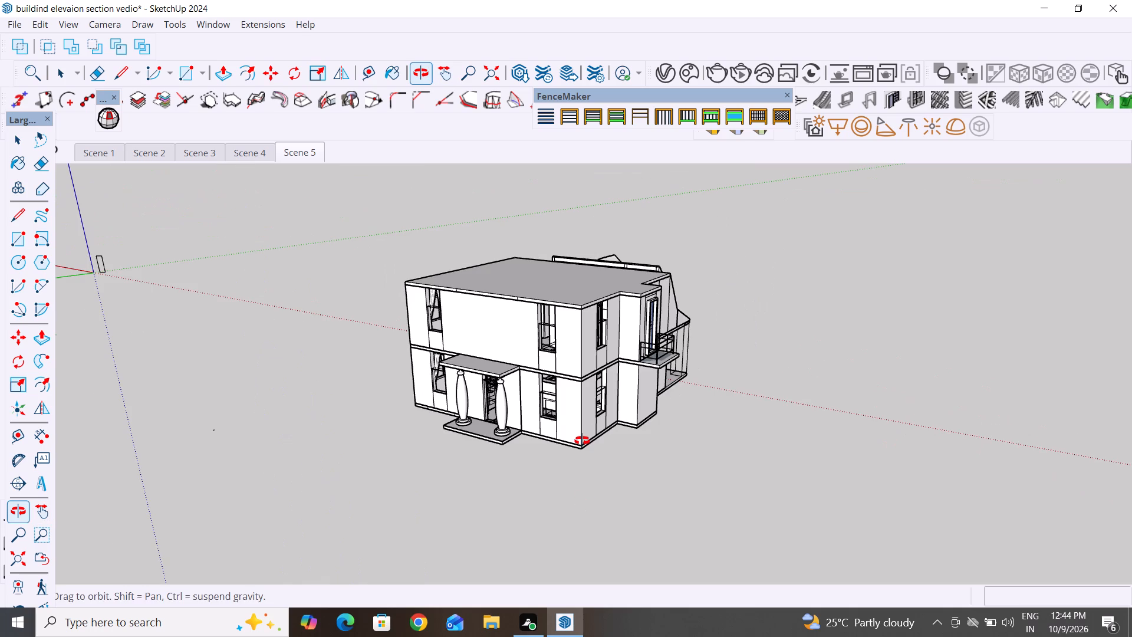
pyautogui.moveTo(582, 441); pyautogui.dragTo(577, 426, button='middle')
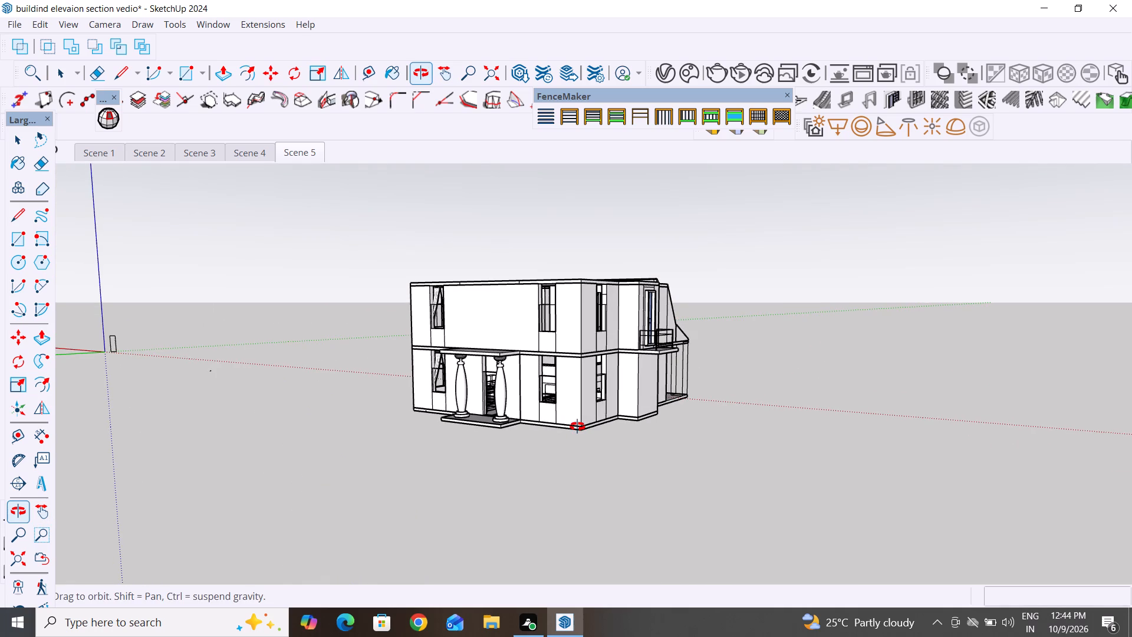
pyautogui.moveTo(577, 426); pyautogui.dragTo(577, 426, button='middle')
pyautogui.scroll(3, 562, 446)
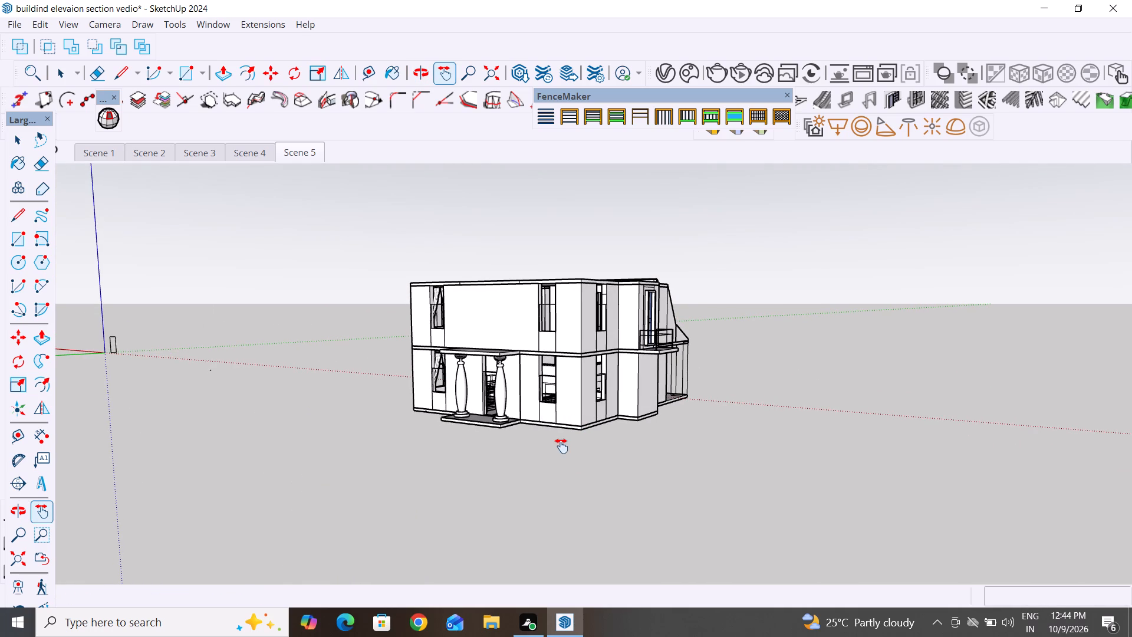
pyautogui.scroll(1, 561, 446)
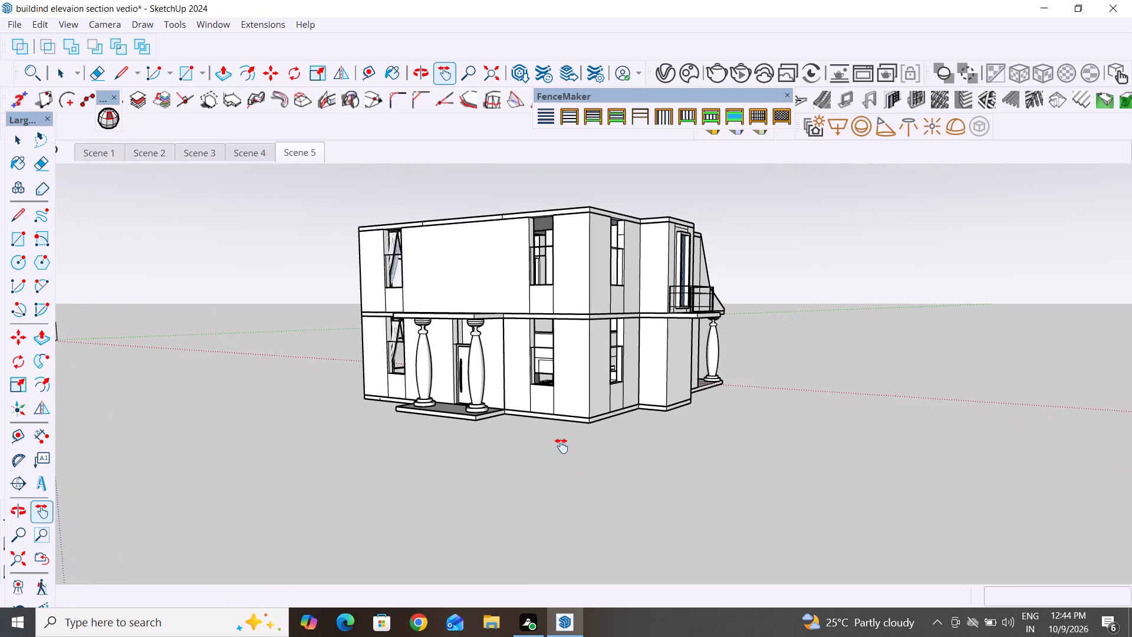
pyautogui.scroll(2, 561, 446)
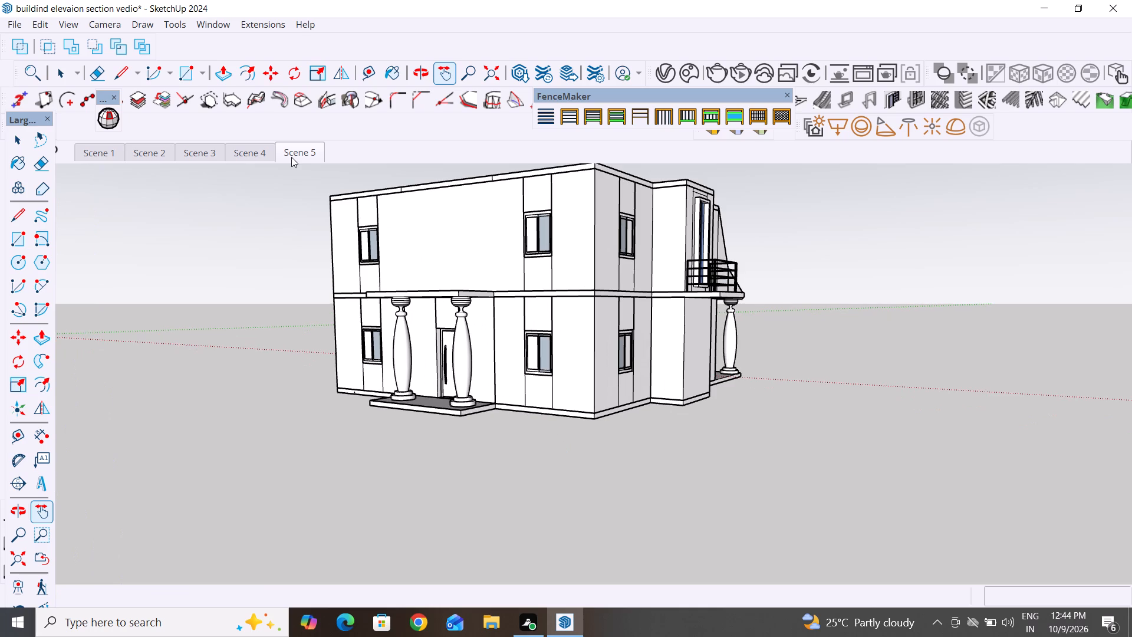
# Update Scene 5 with a low-angle view of the rear corner, framing the whole building with the two-column porch and balcony.
pyautogui.moveTo(621, 491); pyautogui.dragTo(568, 466, button='middle')
pyautogui.scroll(-4, 554, 525)
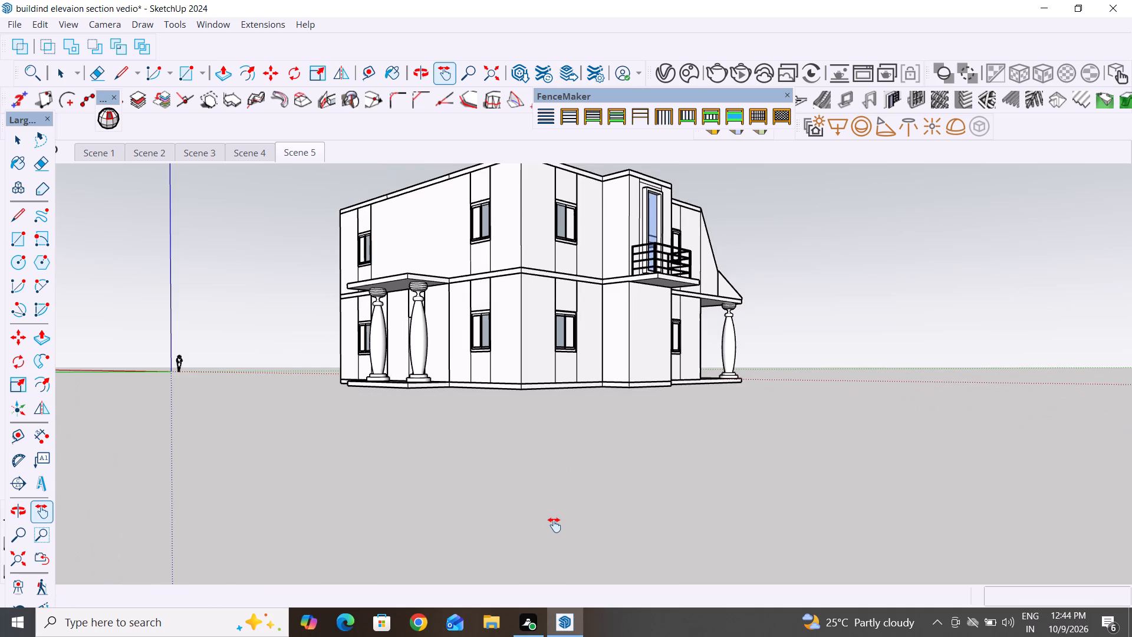
pyautogui.scroll(3, 567, 216)
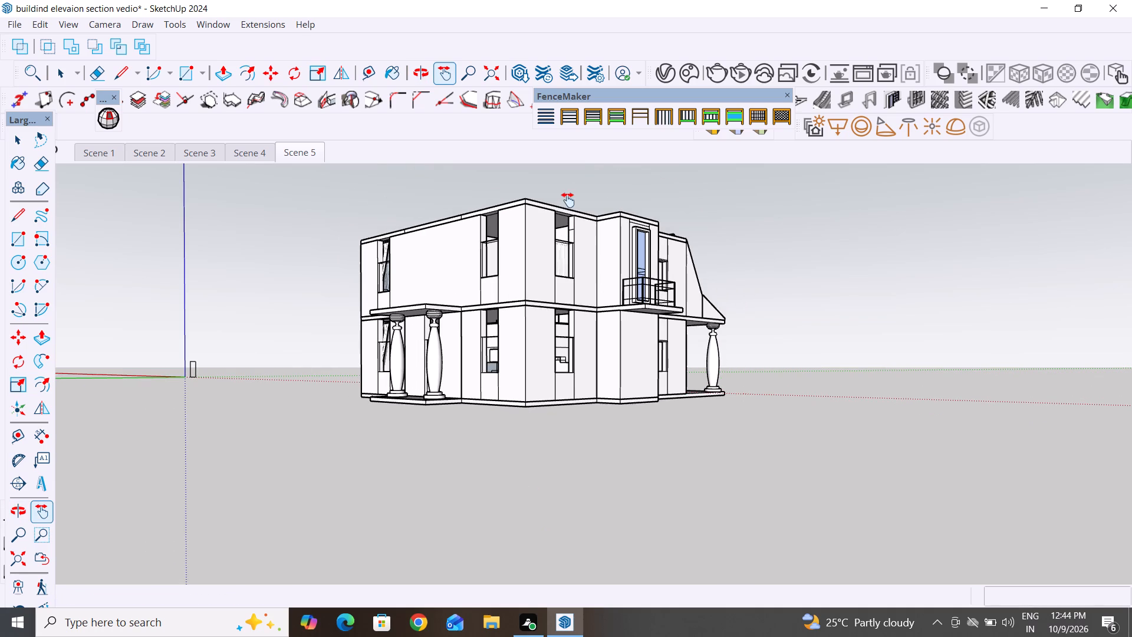
pyautogui.scroll(-2, 561, 361)
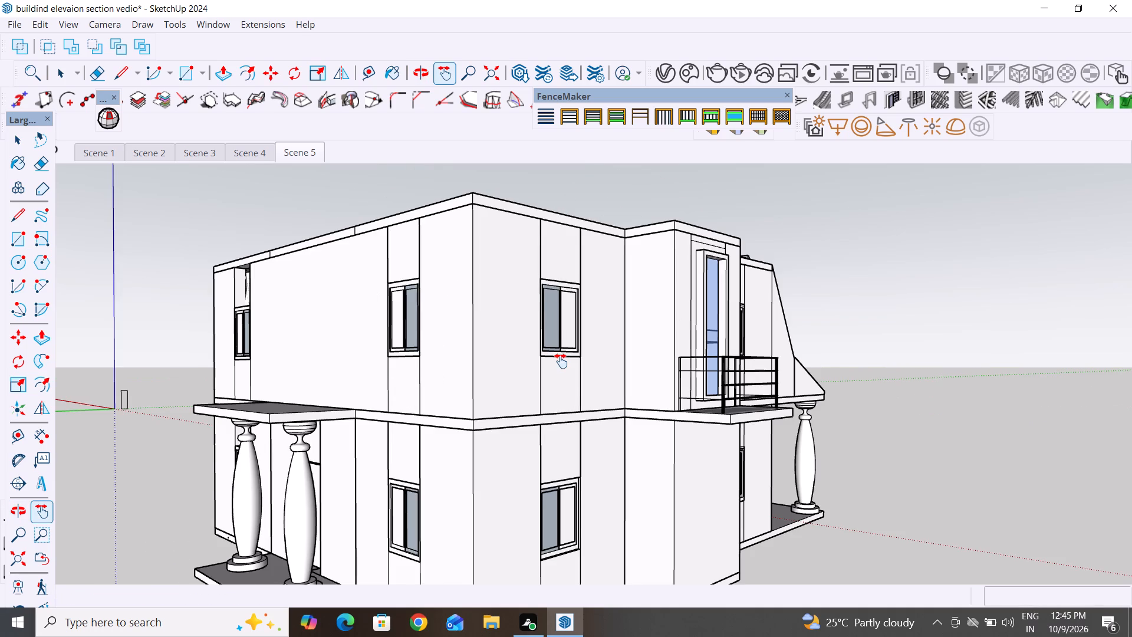
pyautogui.scroll(-1, 561, 361)
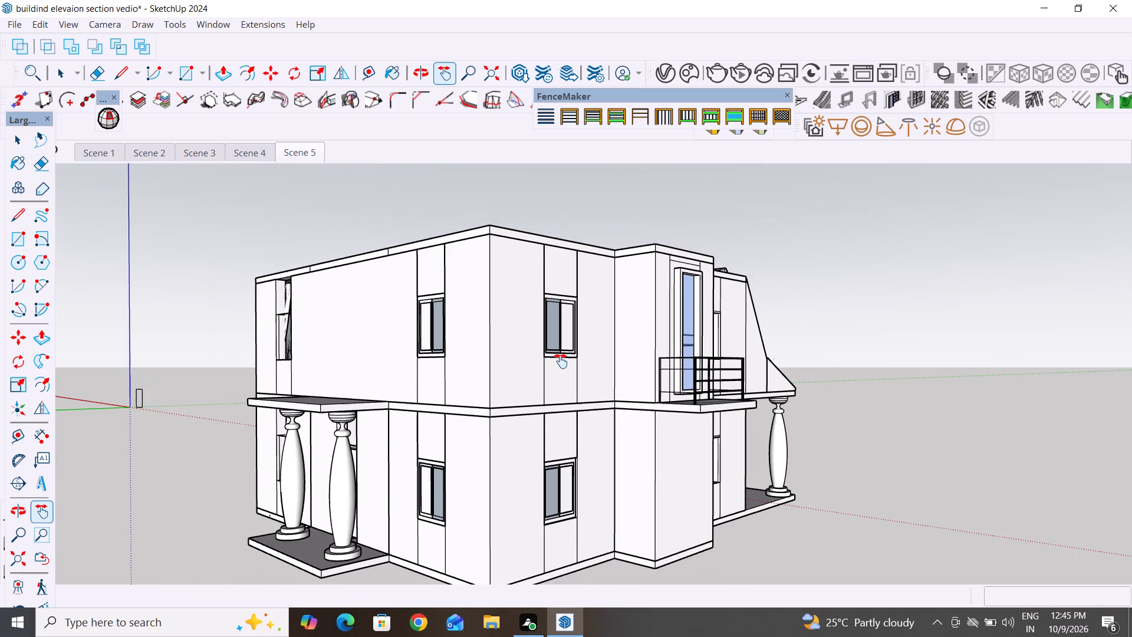
pyautogui.moveTo(567, 569); pyautogui.dragTo(571, 540, button='middle')
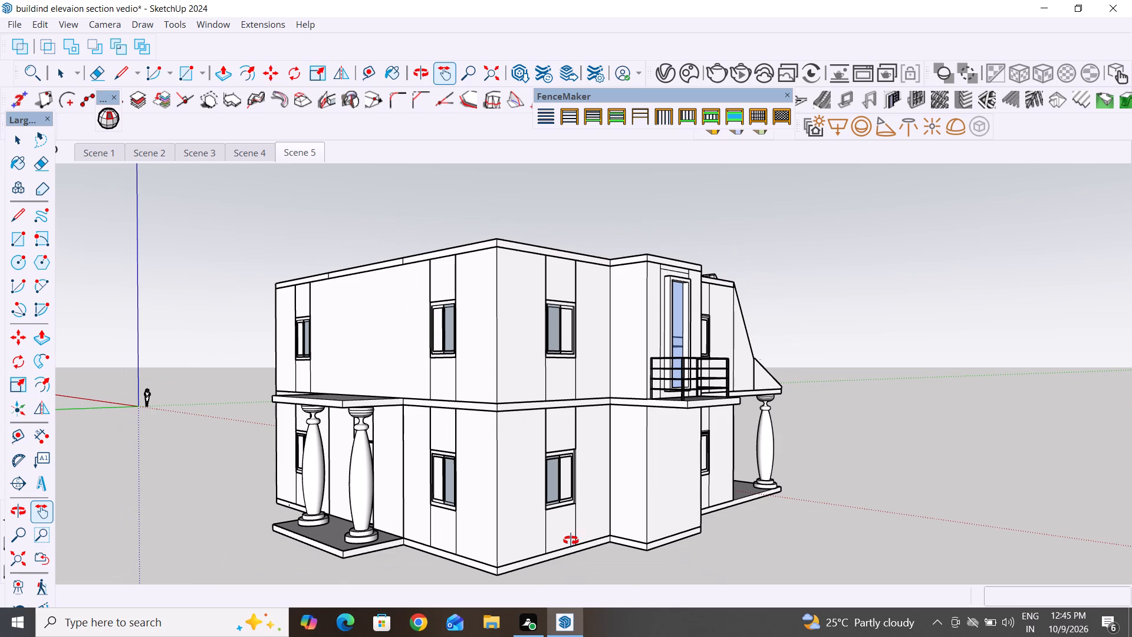
pyautogui.moveTo(571, 540); pyautogui.dragTo(581, 523, button='middle')
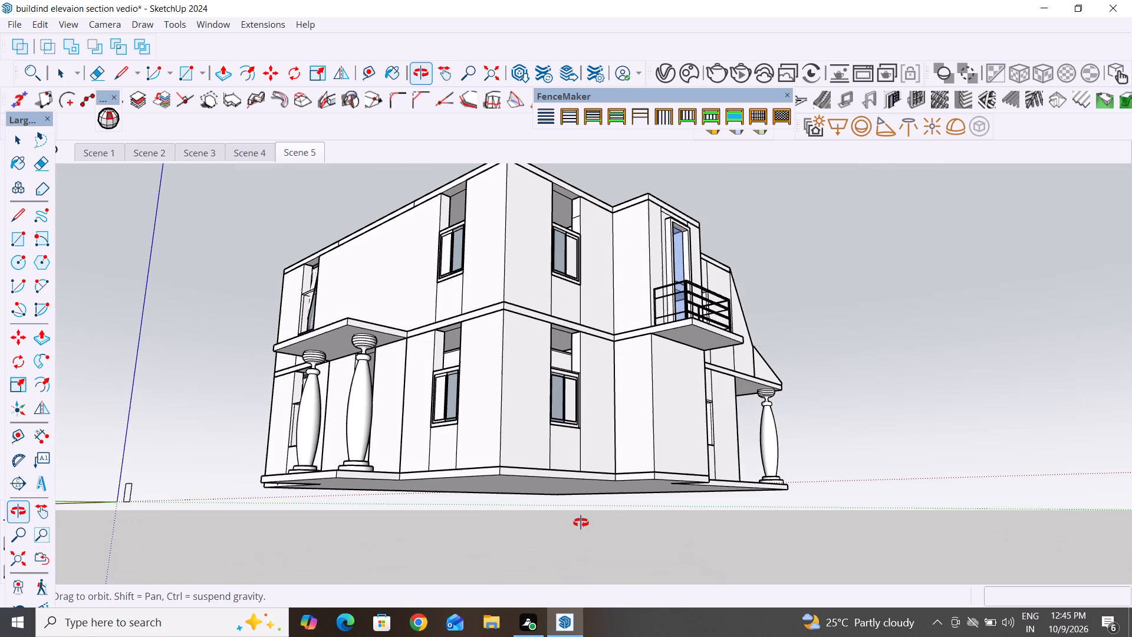
pyautogui.moveTo(581, 523); pyautogui.dragTo(575, 524, button='middle')
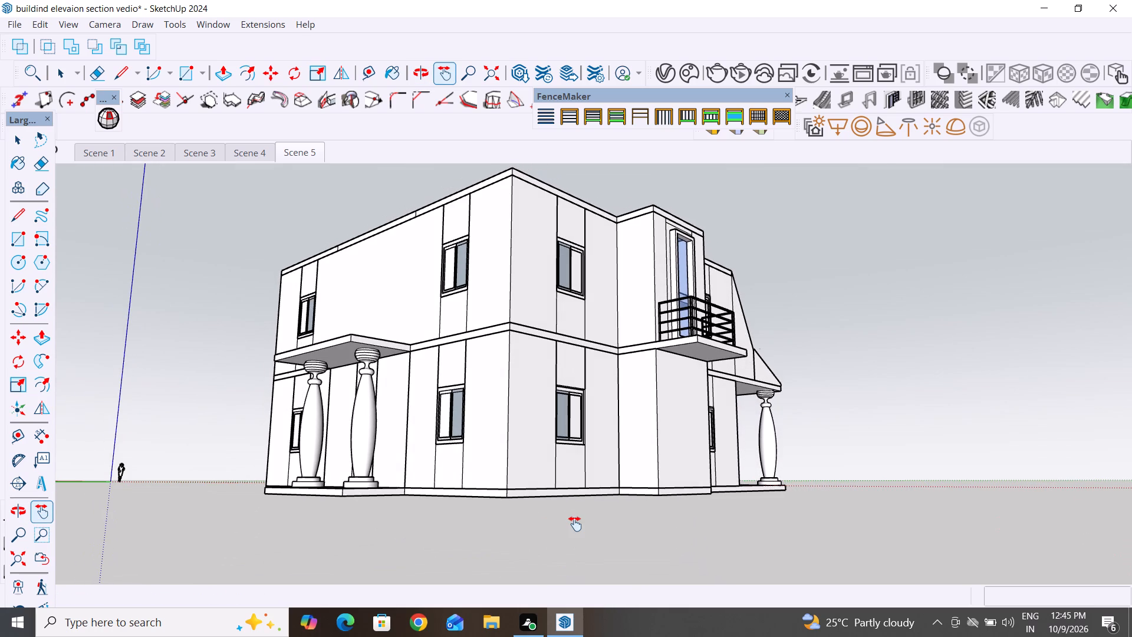
pyautogui.rightClick(305, 154)
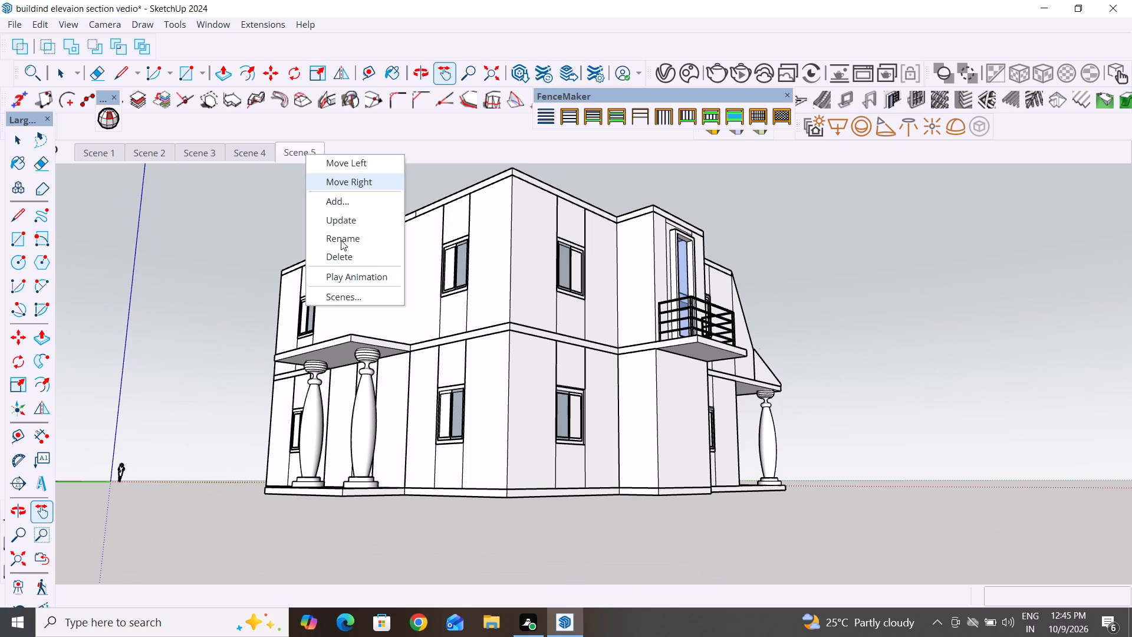
pyautogui.click(364, 224)
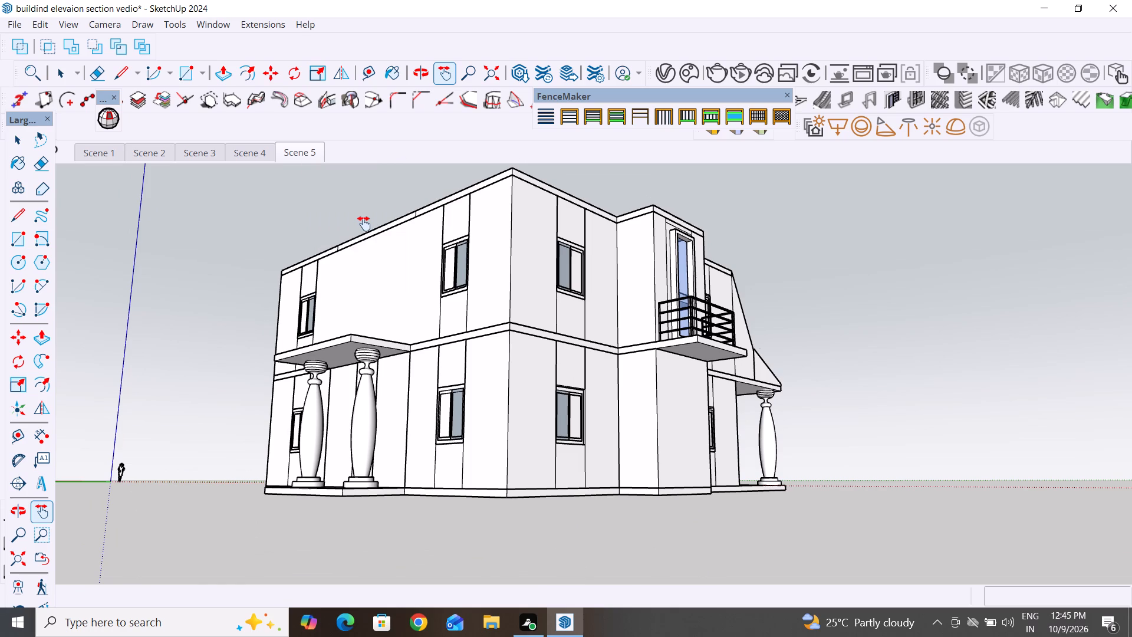
# Turn the view to face the building's two-column porch side nearly straight on, with the whole side framed.
pyautogui.scroll(-2, 568, 364)
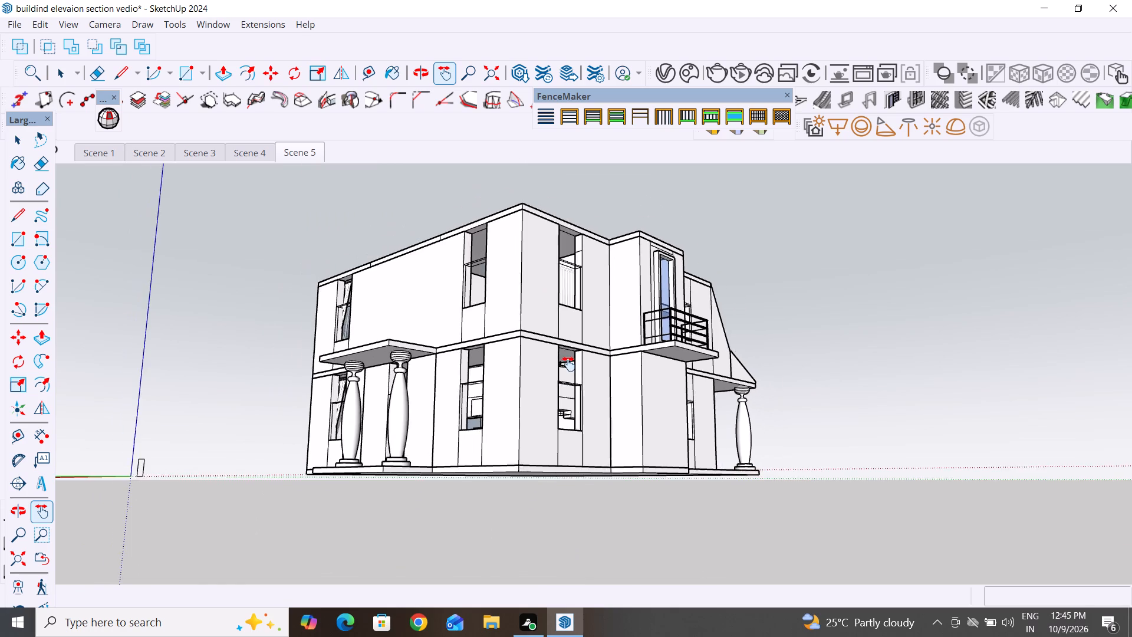
pyautogui.scroll(-2, 568, 364)
pyautogui.moveTo(509, 437); pyautogui.dragTo(672, 468, button='middle')
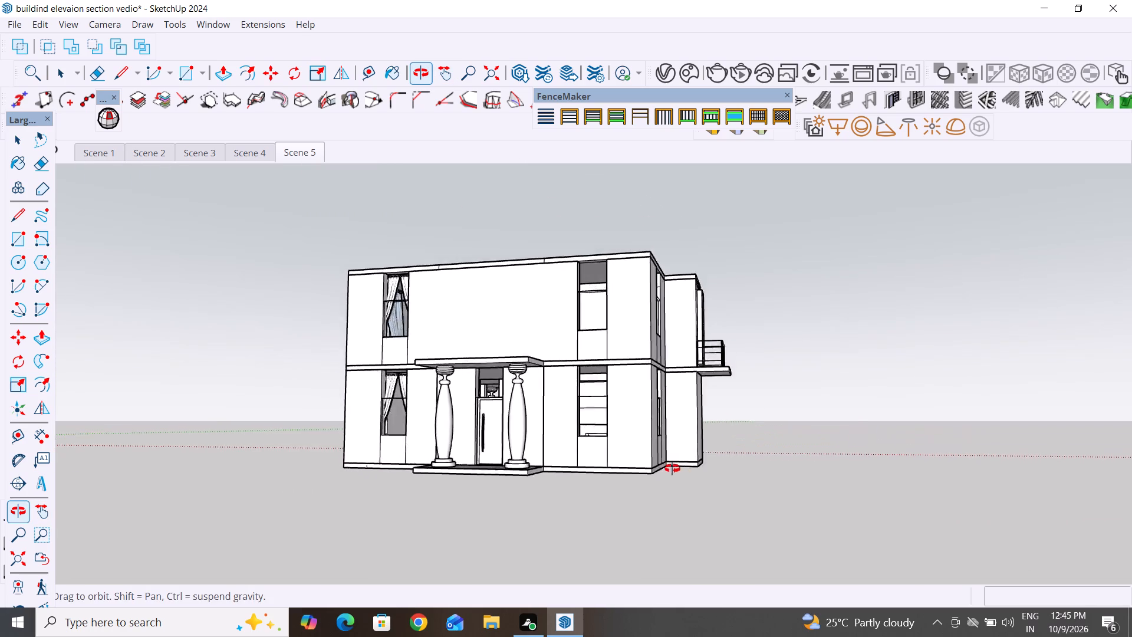
pyautogui.moveTo(672, 468); pyautogui.dragTo(712, 505, button='middle')
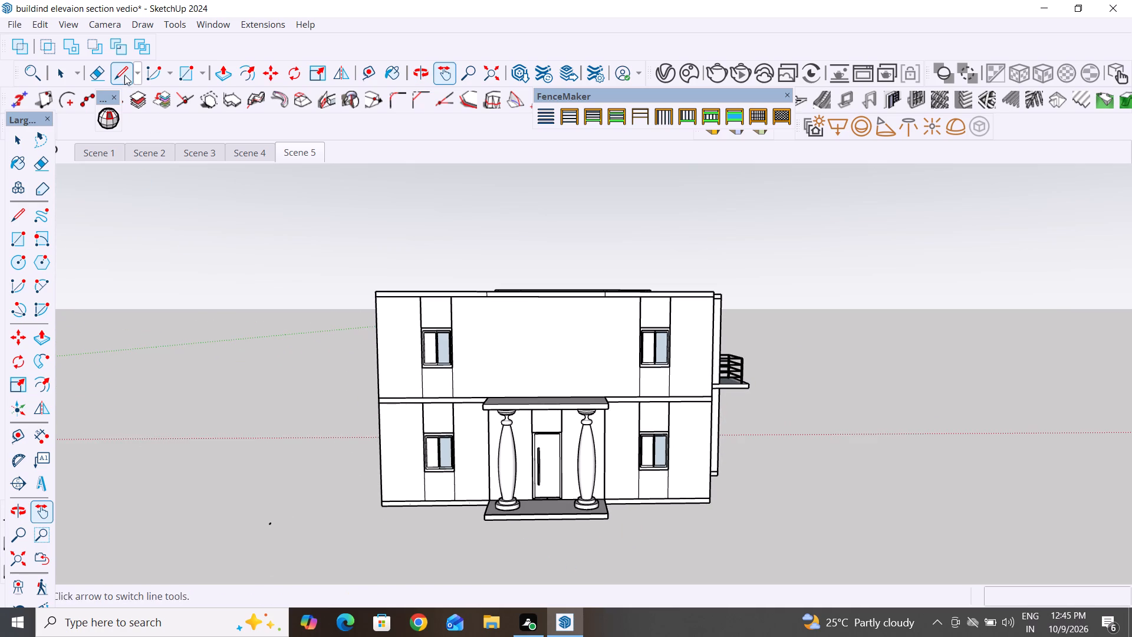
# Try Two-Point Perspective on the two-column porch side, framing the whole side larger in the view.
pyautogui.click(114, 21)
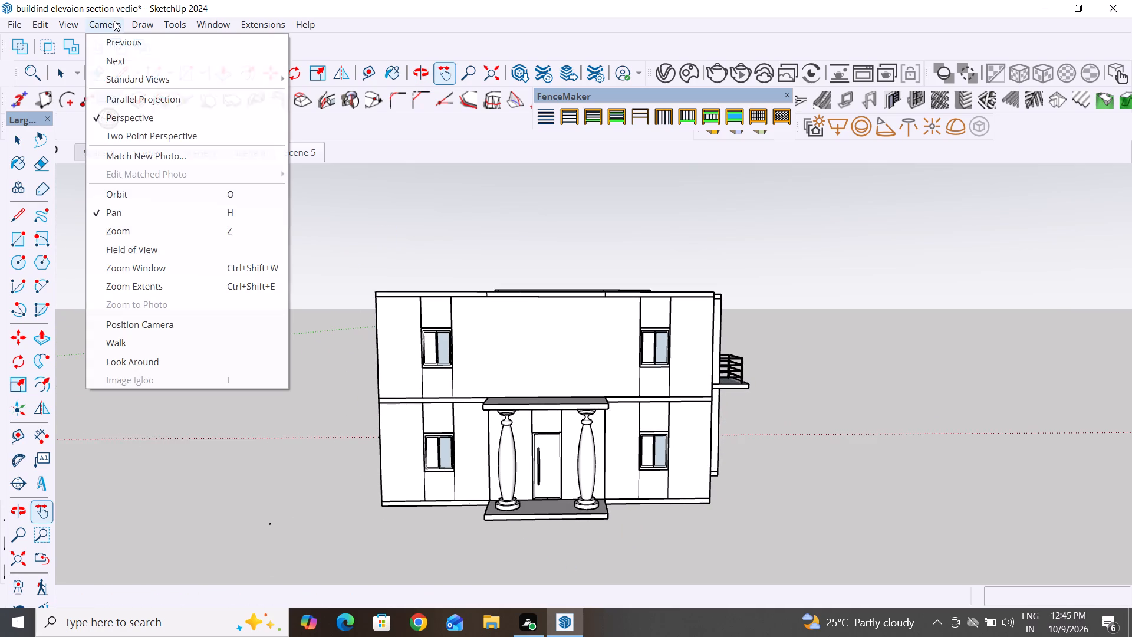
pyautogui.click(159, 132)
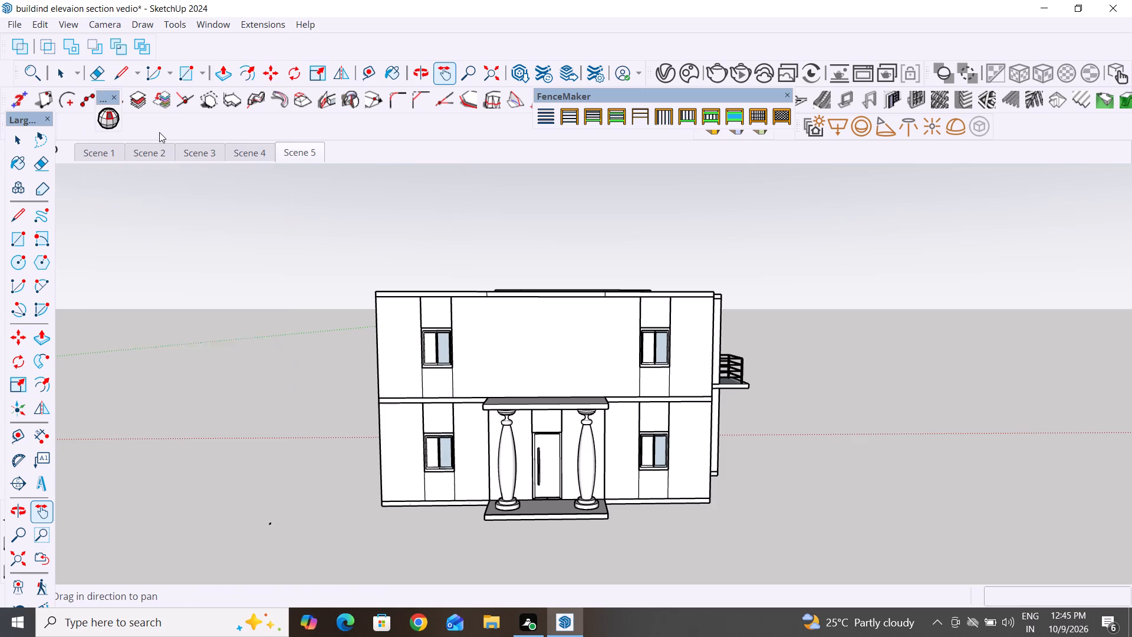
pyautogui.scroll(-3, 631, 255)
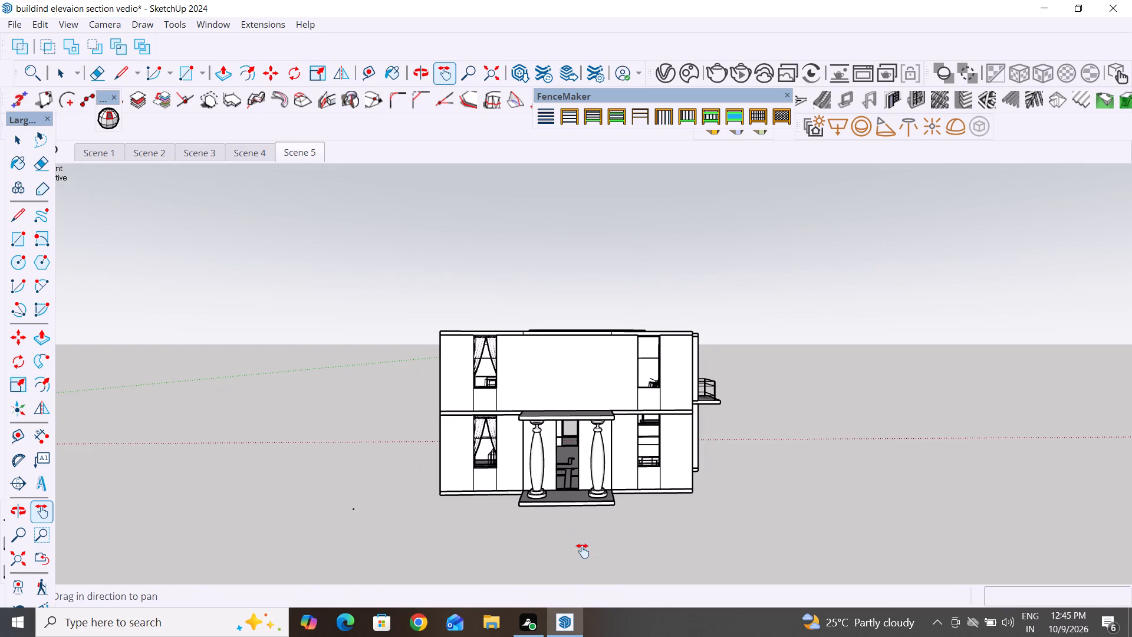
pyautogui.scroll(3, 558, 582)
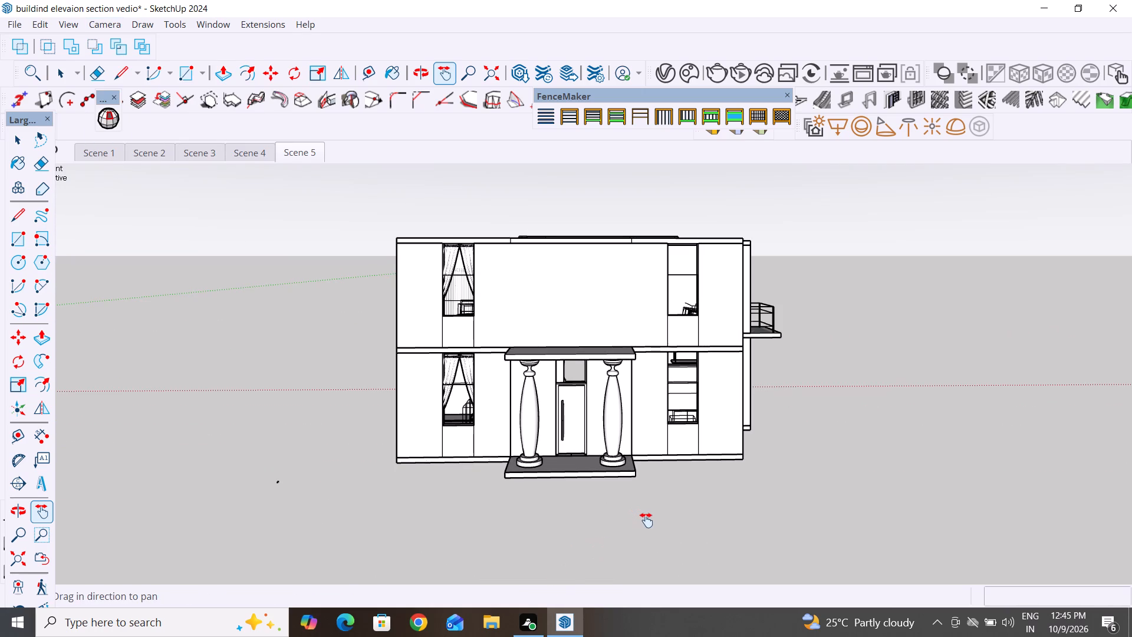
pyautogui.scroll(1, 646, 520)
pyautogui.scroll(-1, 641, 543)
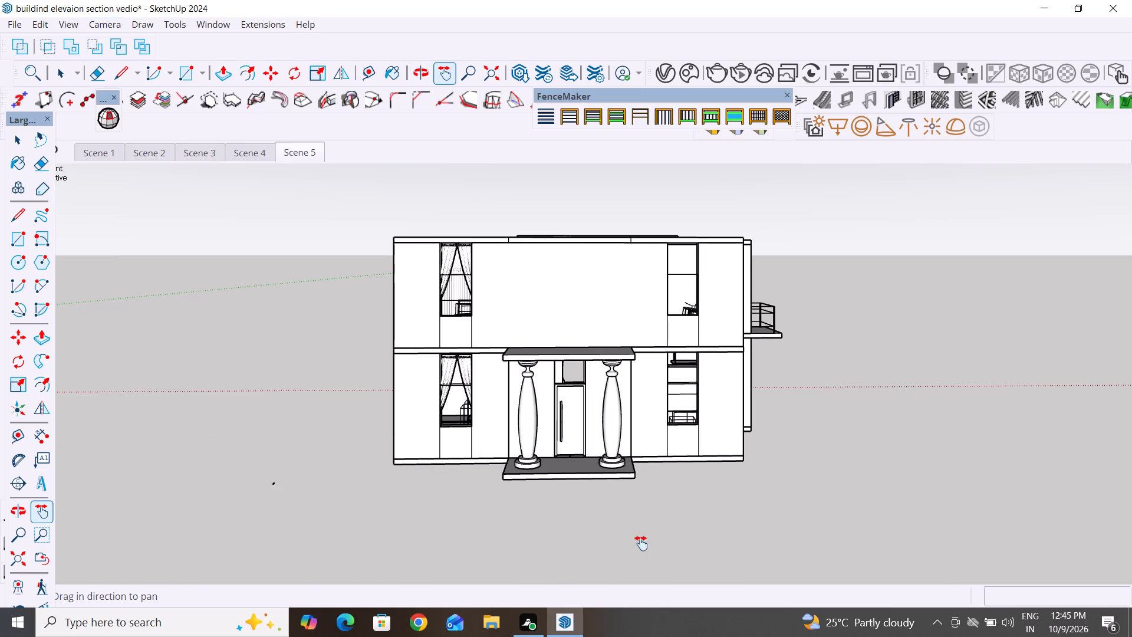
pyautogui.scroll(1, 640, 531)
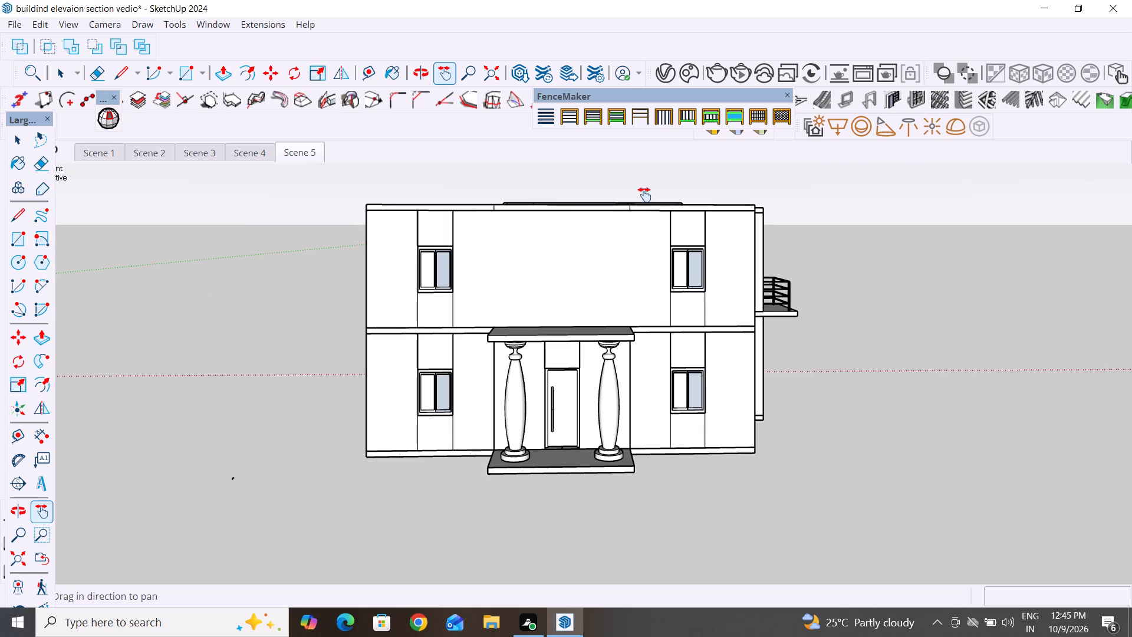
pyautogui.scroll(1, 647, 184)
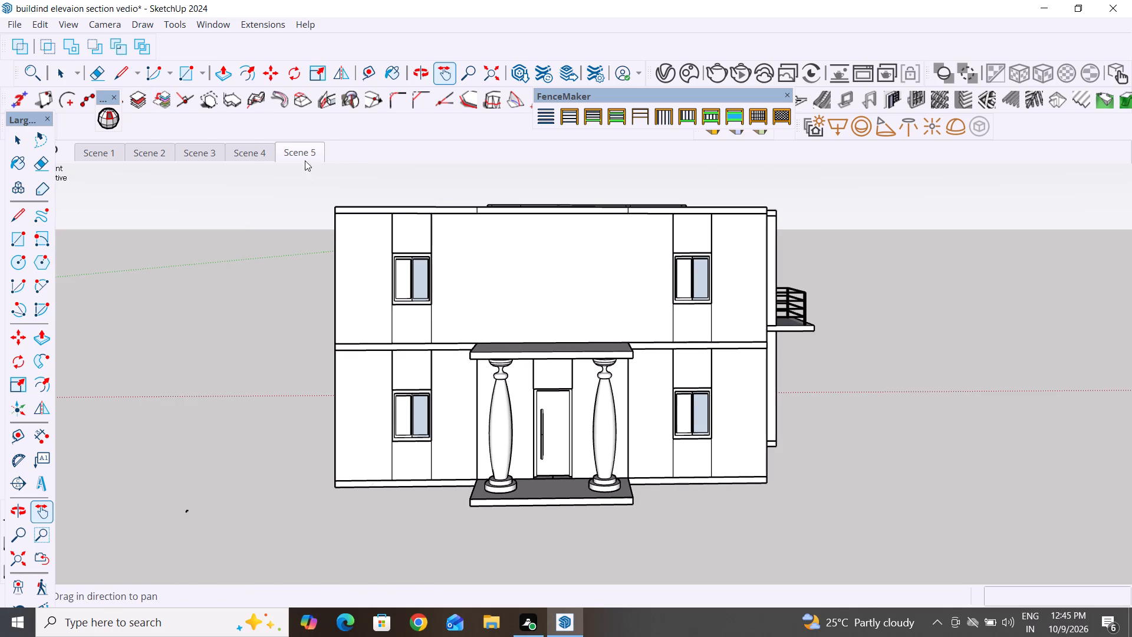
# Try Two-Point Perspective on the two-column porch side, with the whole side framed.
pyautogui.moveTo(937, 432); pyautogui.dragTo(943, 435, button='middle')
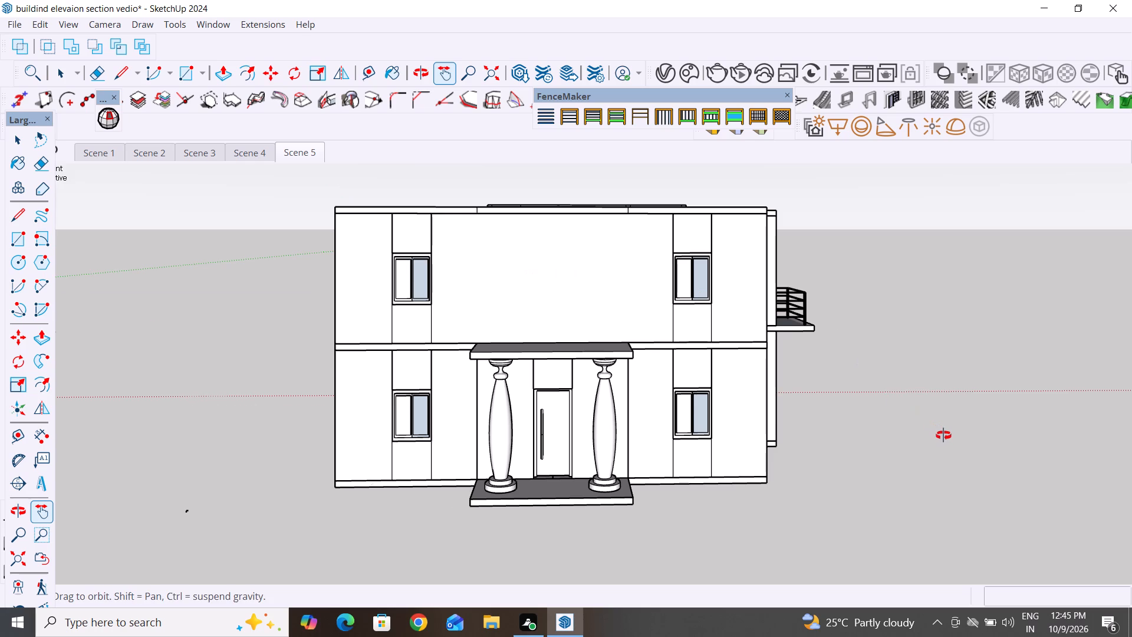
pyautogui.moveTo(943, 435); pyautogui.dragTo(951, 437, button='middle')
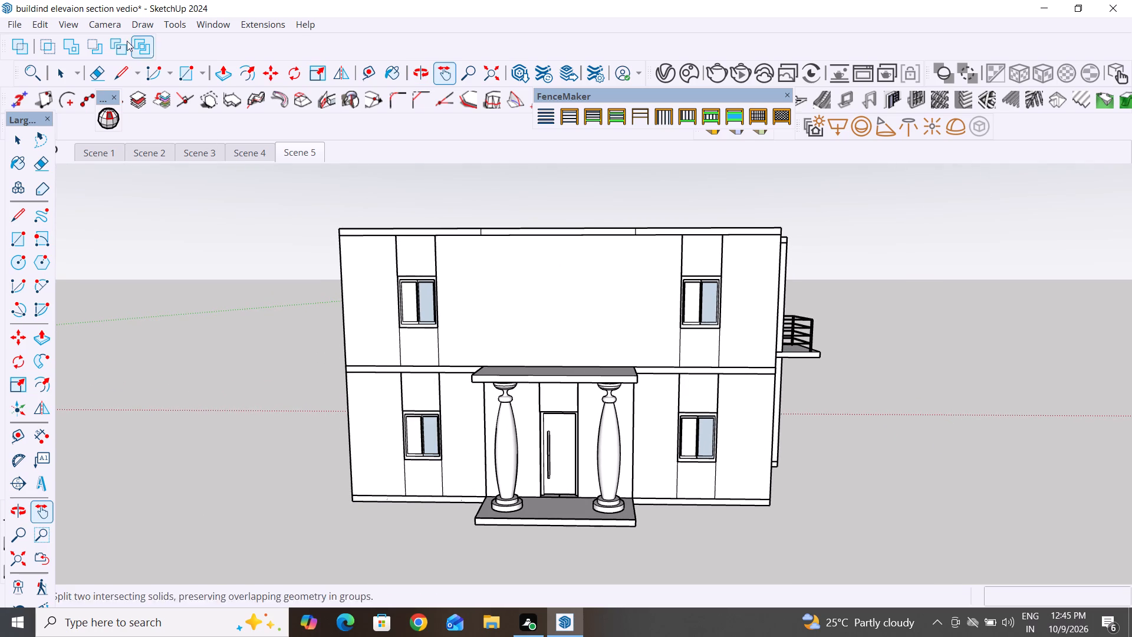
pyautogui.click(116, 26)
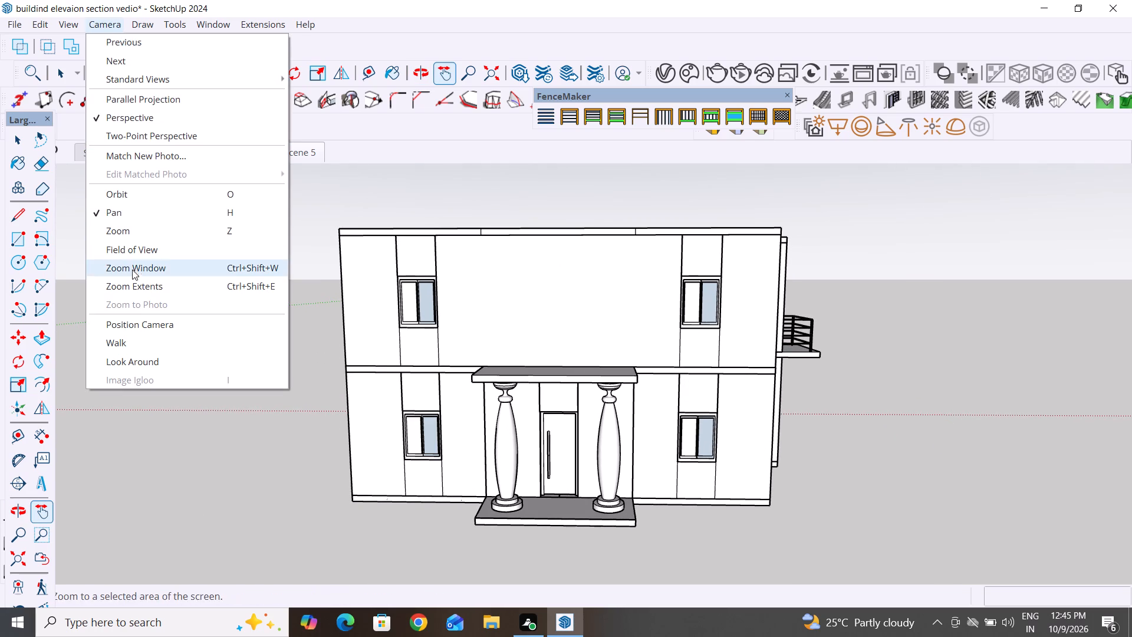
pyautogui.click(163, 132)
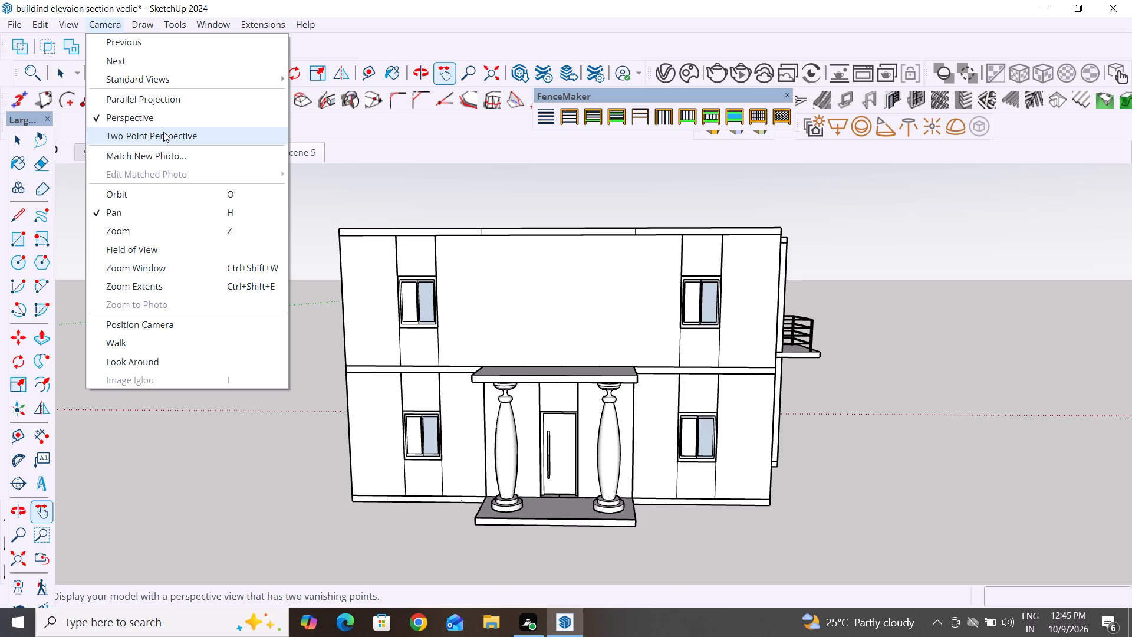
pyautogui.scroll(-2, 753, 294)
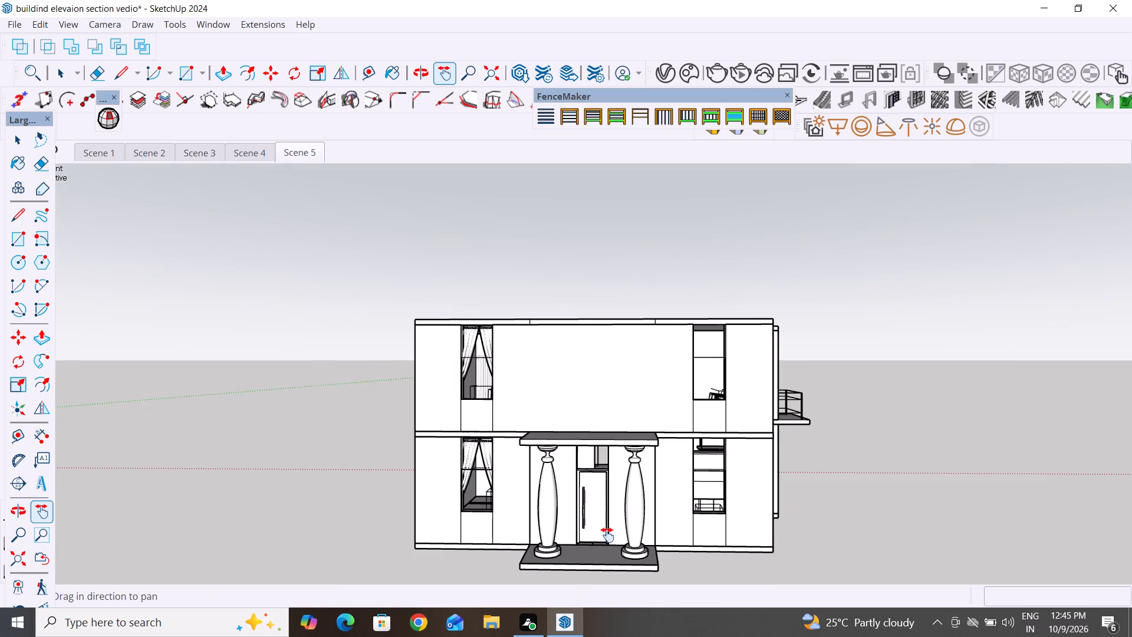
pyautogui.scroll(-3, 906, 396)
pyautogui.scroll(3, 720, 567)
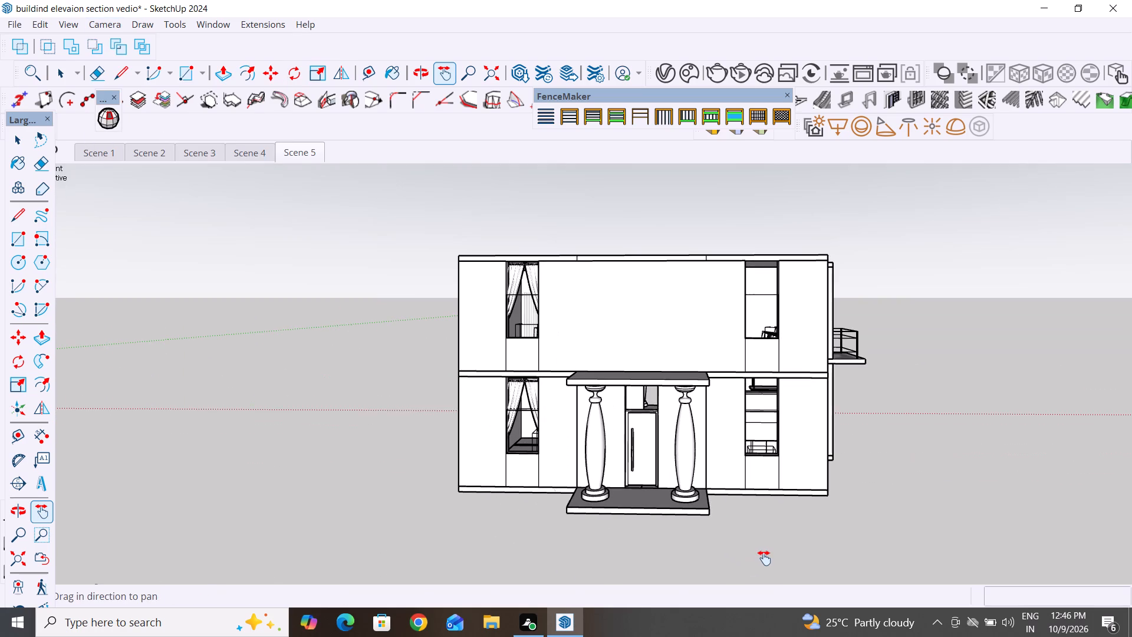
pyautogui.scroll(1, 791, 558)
# Update Scene 5 with a nearly straight-on, low-angle view of the two-column porch side, framing the whole side large.
pyautogui.moveTo(796, 558); pyautogui.dragTo(805, 557, button='middle')
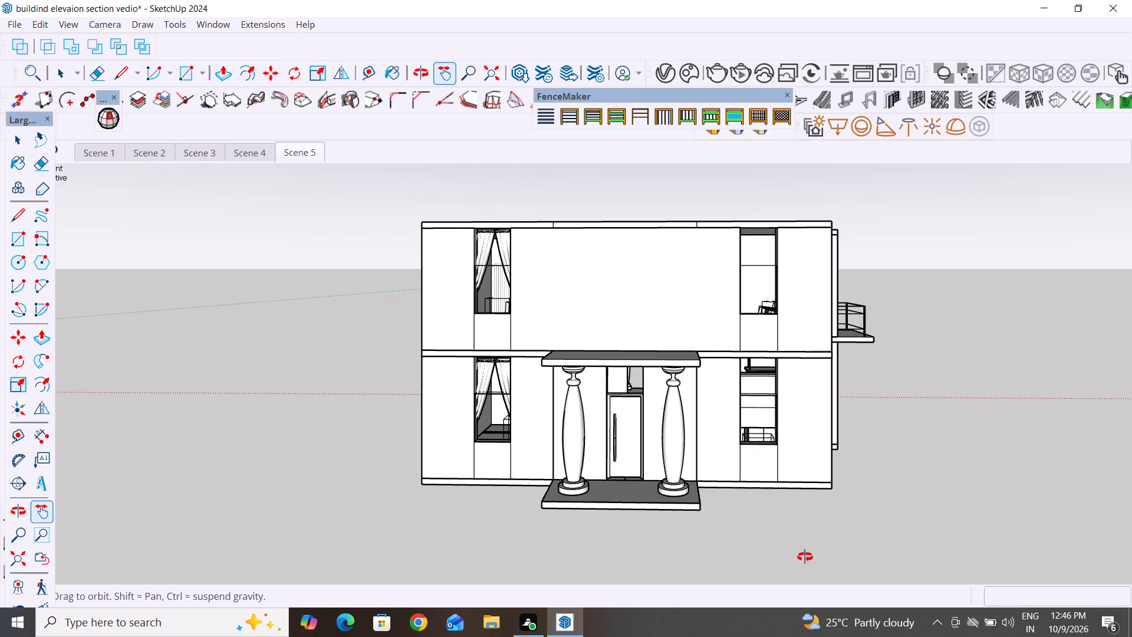
pyautogui.moveTo(805, 557); pyautogui.dragTo(818, 539, button='middle')
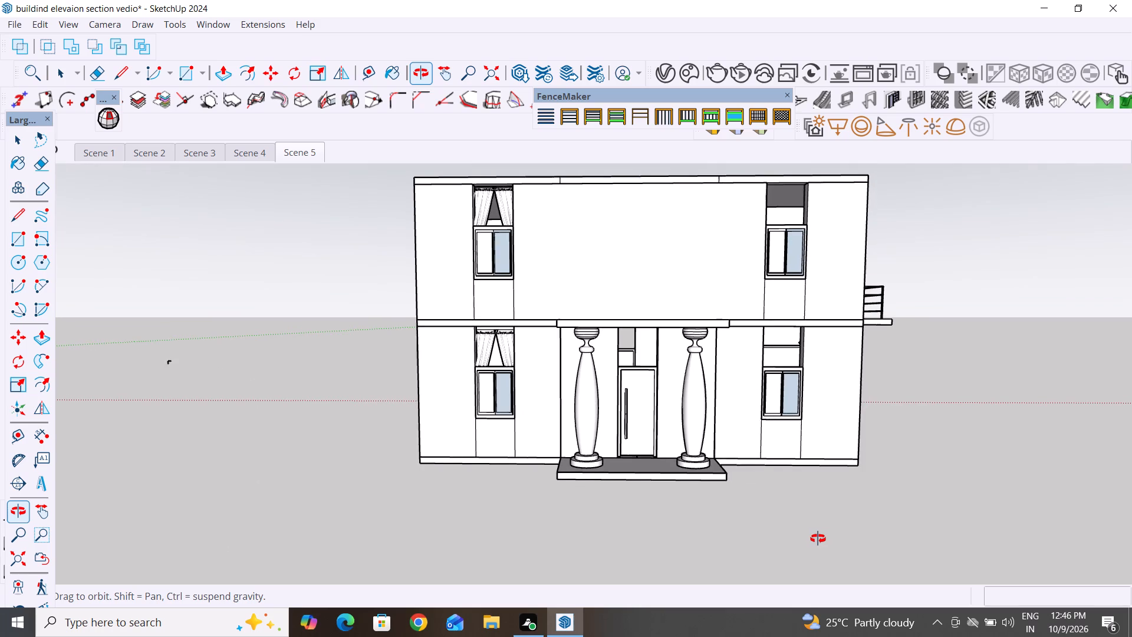
pyautogui.moveTo(818, 539); pyautogui.dragTo(824, 537, button='middle')
pyautogui.scroll(-2, 813, 548)
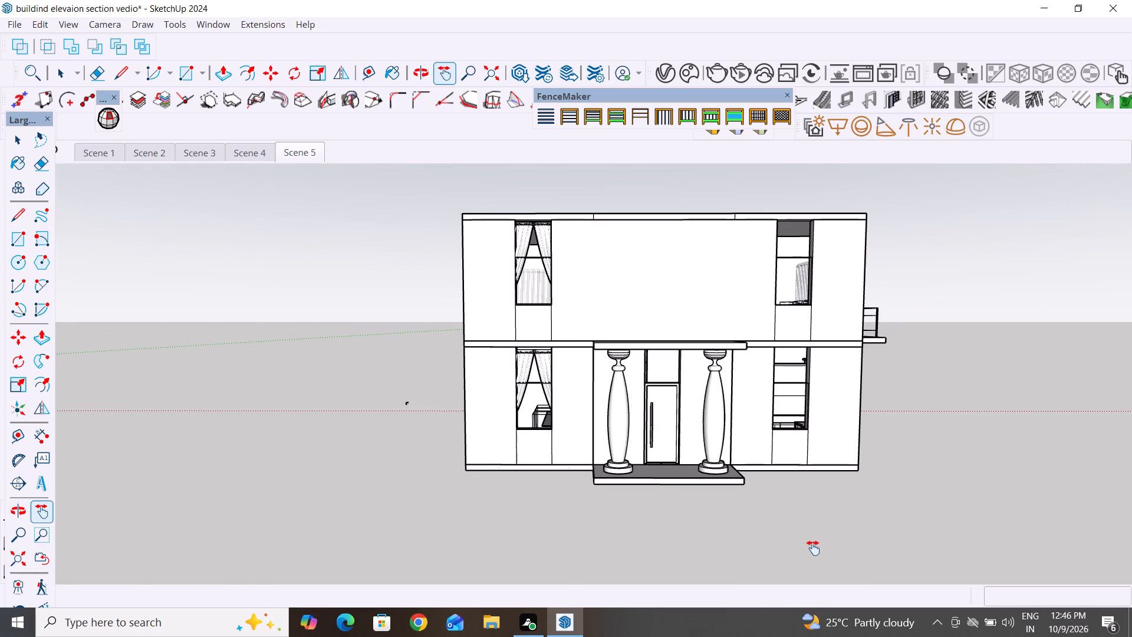
pyautogui.moveTo(813, 548); pyautogui.dragTo(804, 527, button='middle')
pyautogui.scroll(-1, 780, 567)
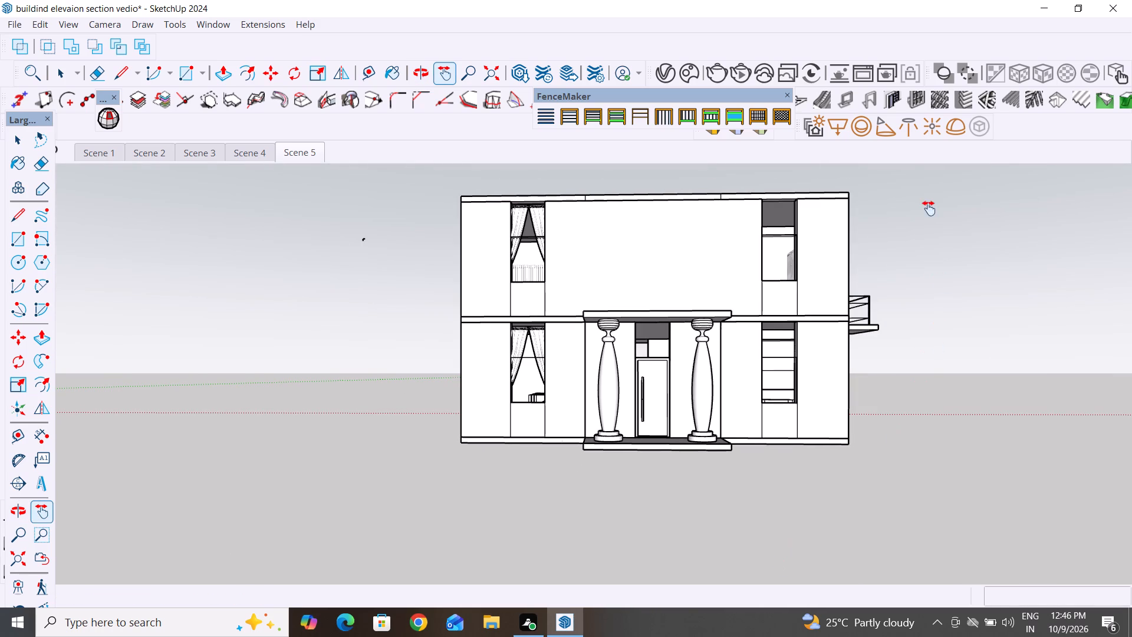
pyautogui.scroll(2, 910, 176)
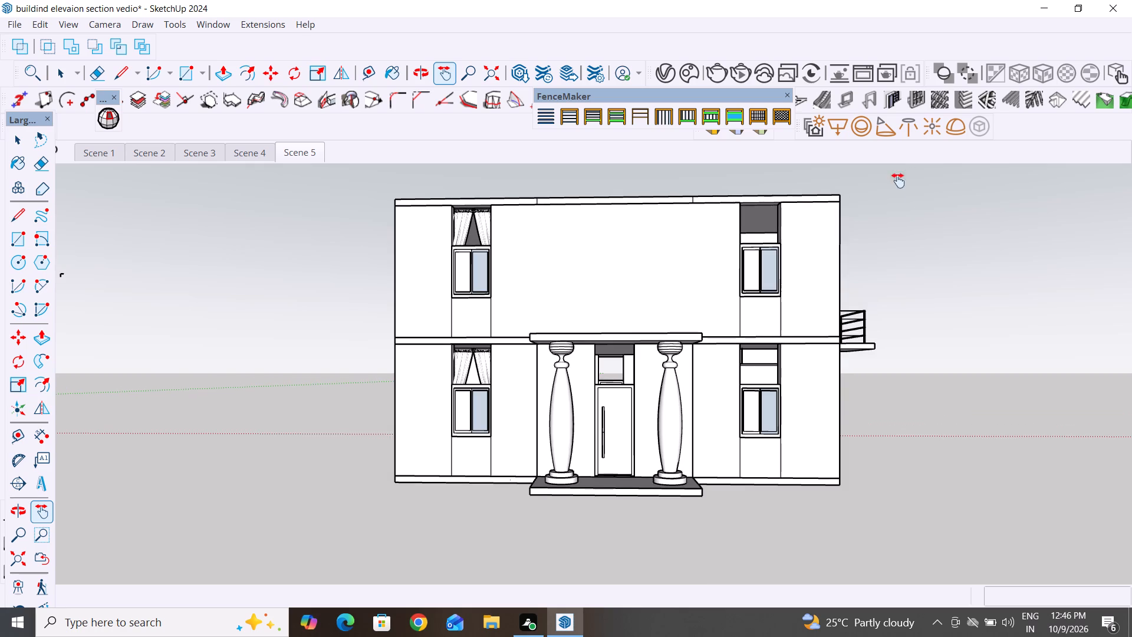
pyautogui.scroll(1, 897, 194)
pyautogui.moveTo(897, 194); pyautogui.dragTo(914, 194, button='middle')
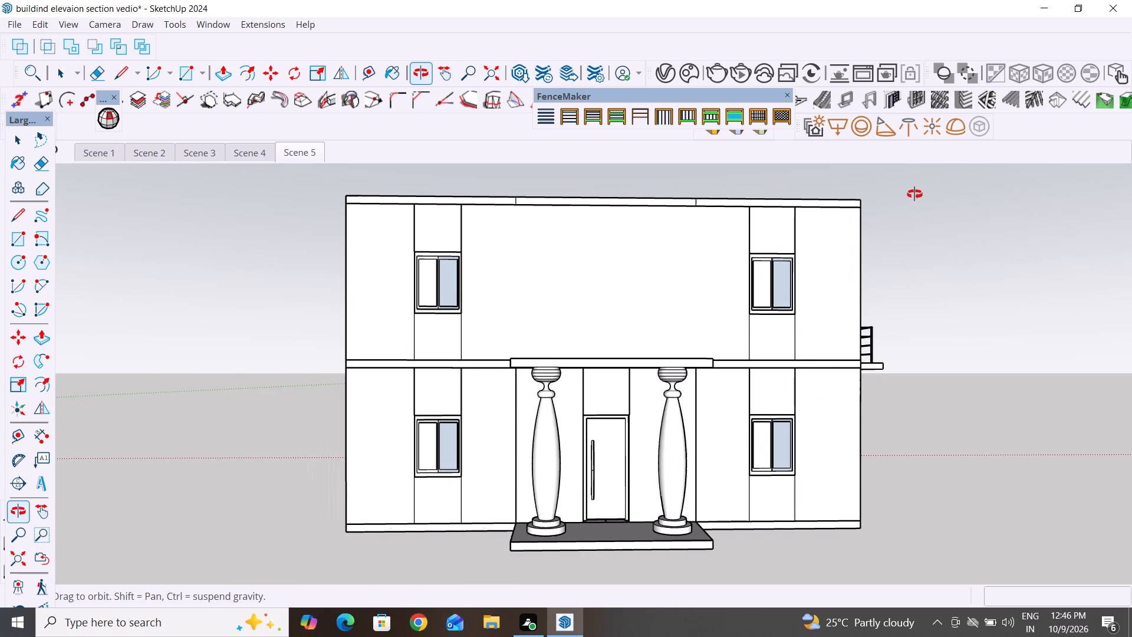
pyautogui.moveTo(914, 194); pyautogui.dragTo(907, 189, button='middle')
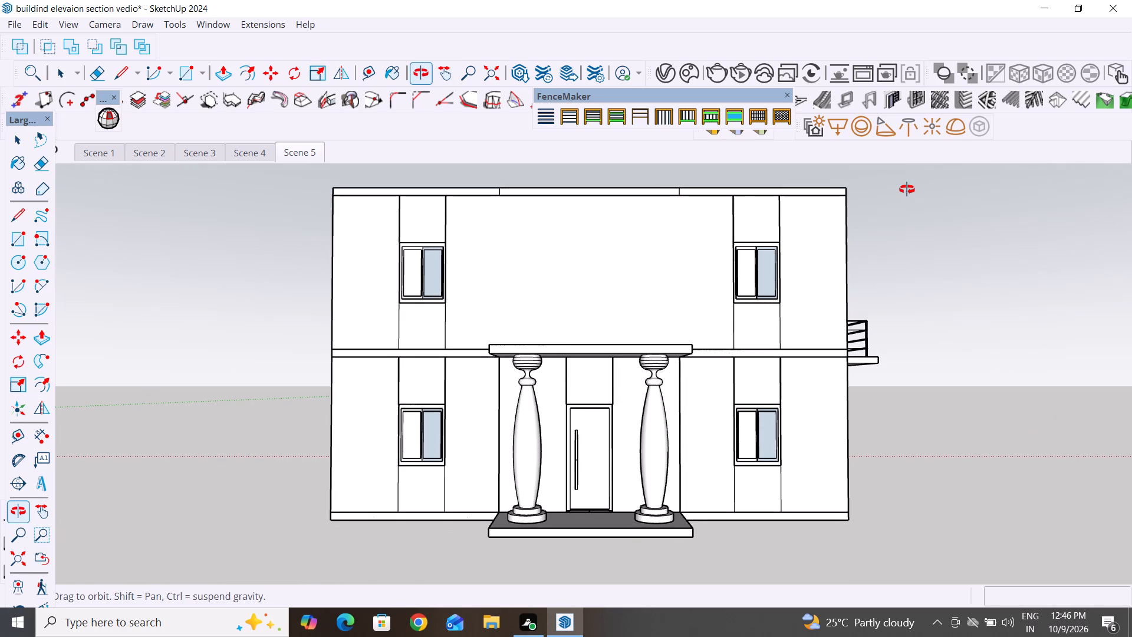
pyautogui.moveTo(907, 189); pyautogui.dragTo(906, 189, button='middle')
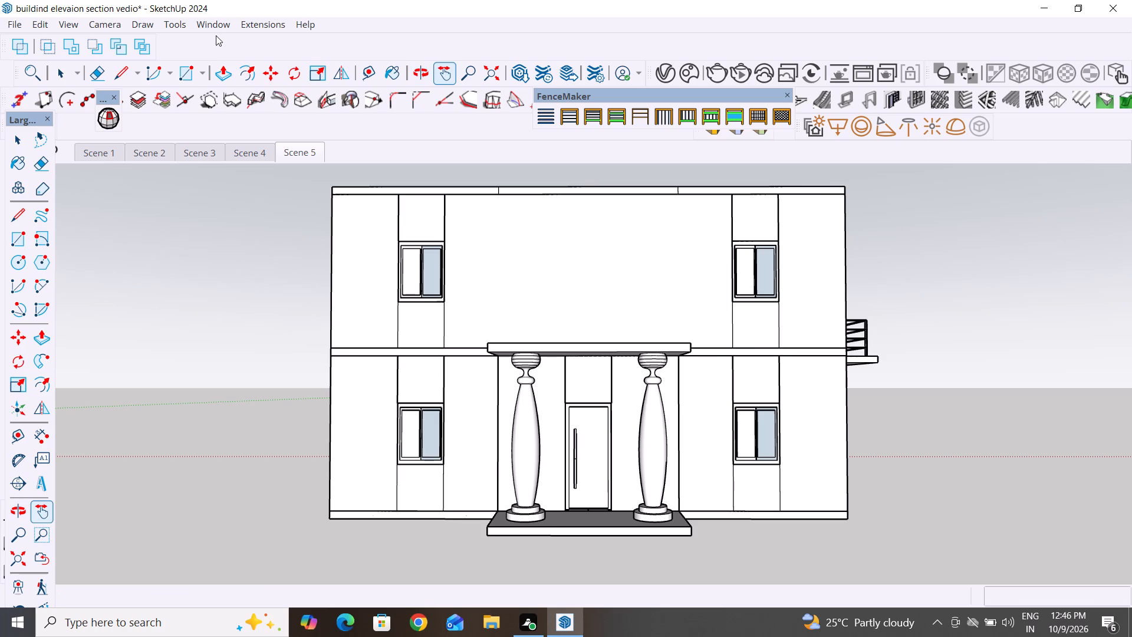
pyautogui.rightClick(308, 149)
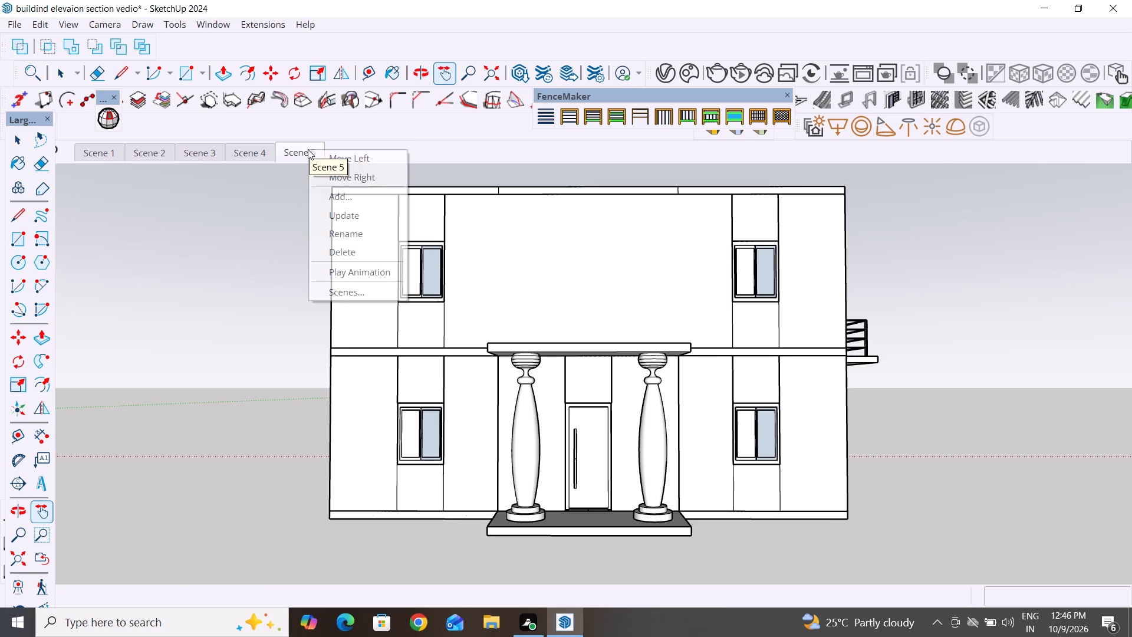
pyautogui.click(342, 216)
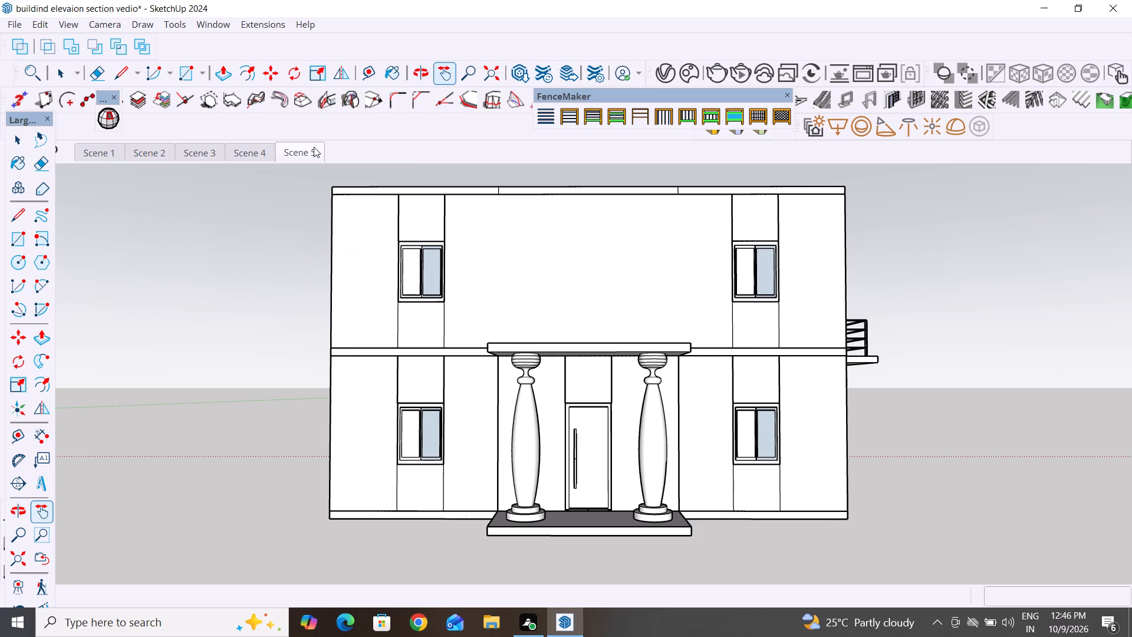
# Add Scene 6 from the current view of the two-column porch side.
pyautogui.rightClick(297, 155)
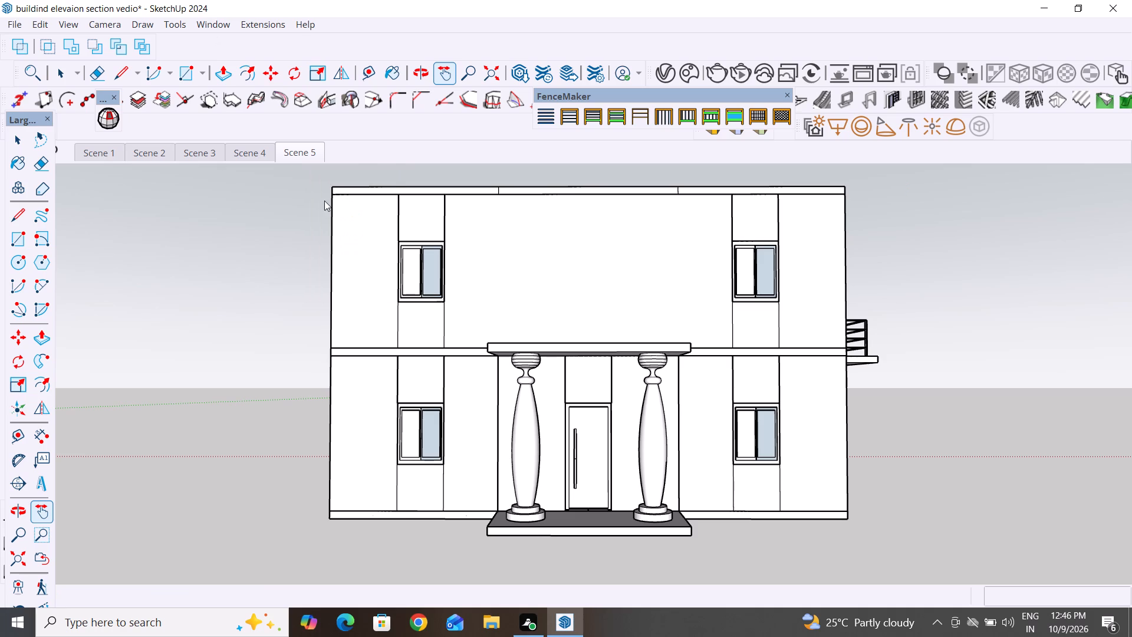
pyautogui.click(329, 203)
# Turn the view from the two-column porch side to the corner where it meets the plain four-window side wall.
pyautogui.scroll(-3, 699, 372)
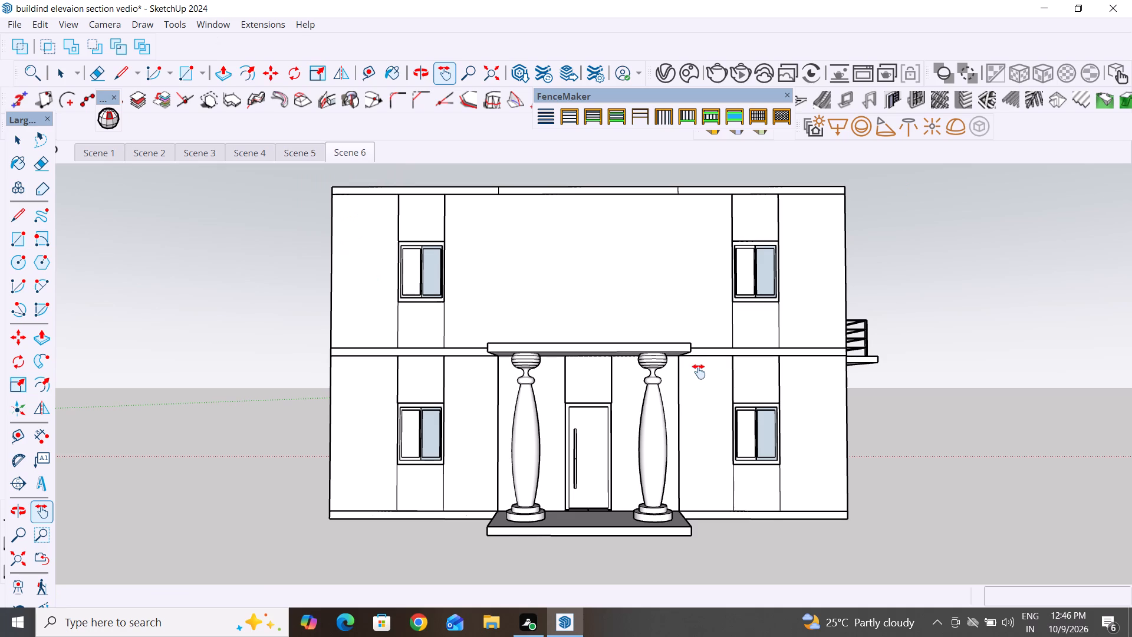
pyautogui.scroll(-6, 699, 372)
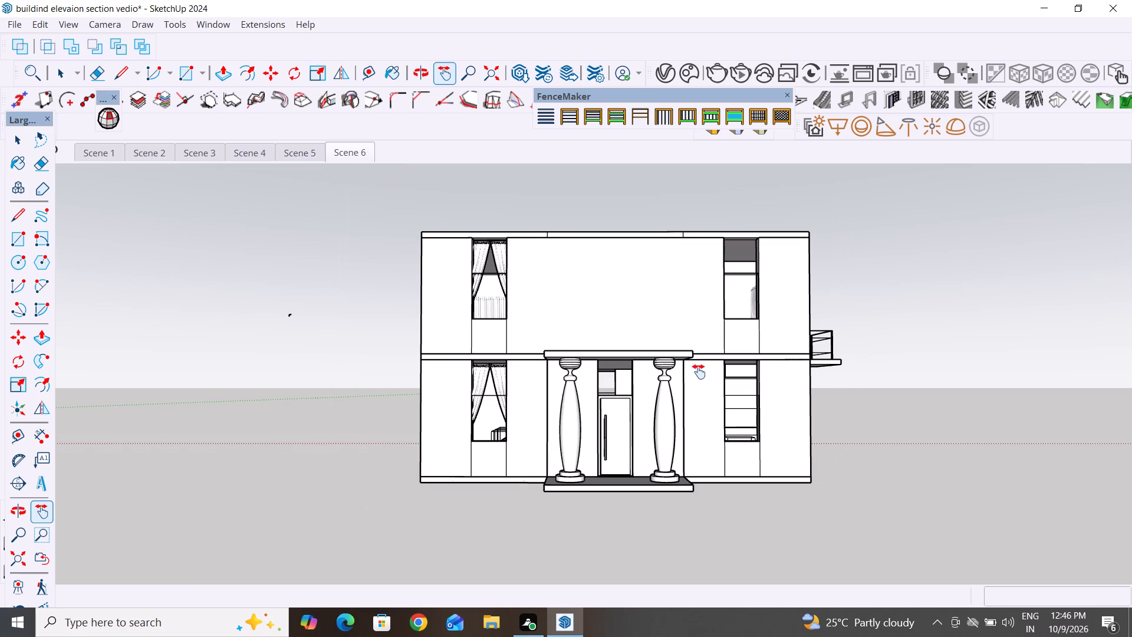
pyautogui.moveTo(654, 349); pyautogui.dragTo(733, 408, button='middle')
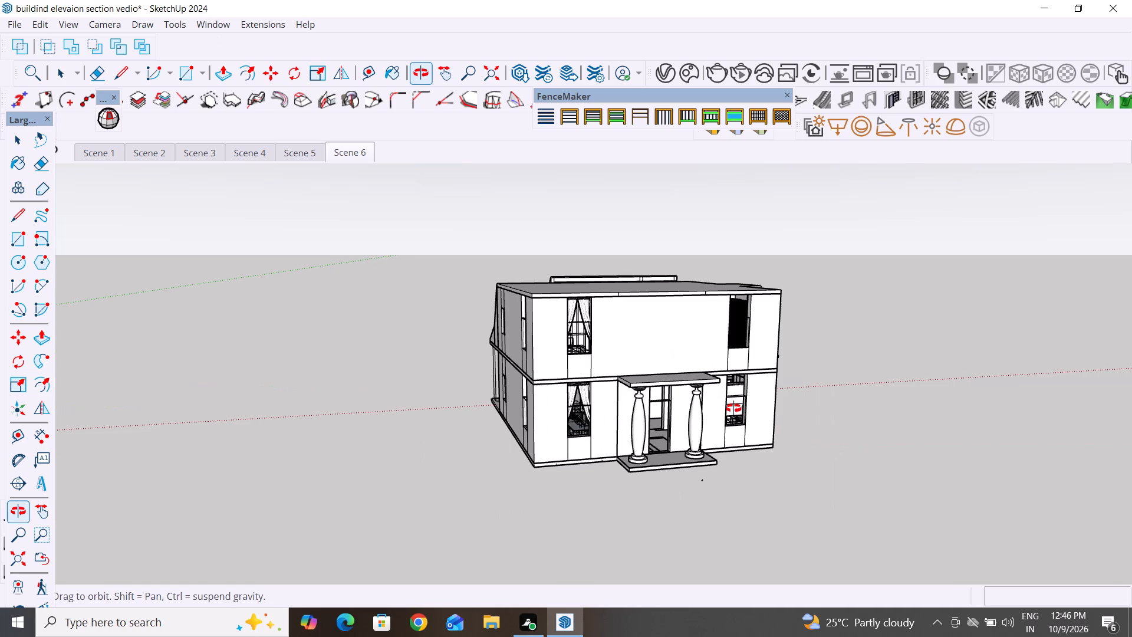
pyautogui.moveTo(733, 408); pyautogui.dragTo(901, 509, button='middle')
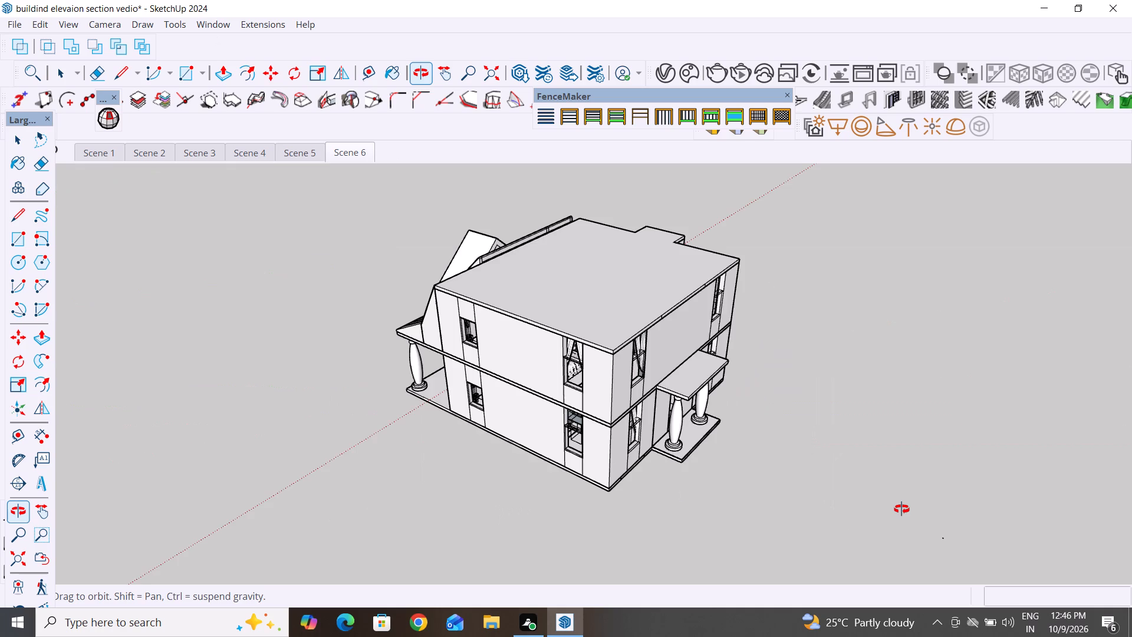
pyautogui.moveTo(901, 509); pyautogui.dragTo(943, 505, button='middle')
pyautogui.scroll(-2, 920, 451)
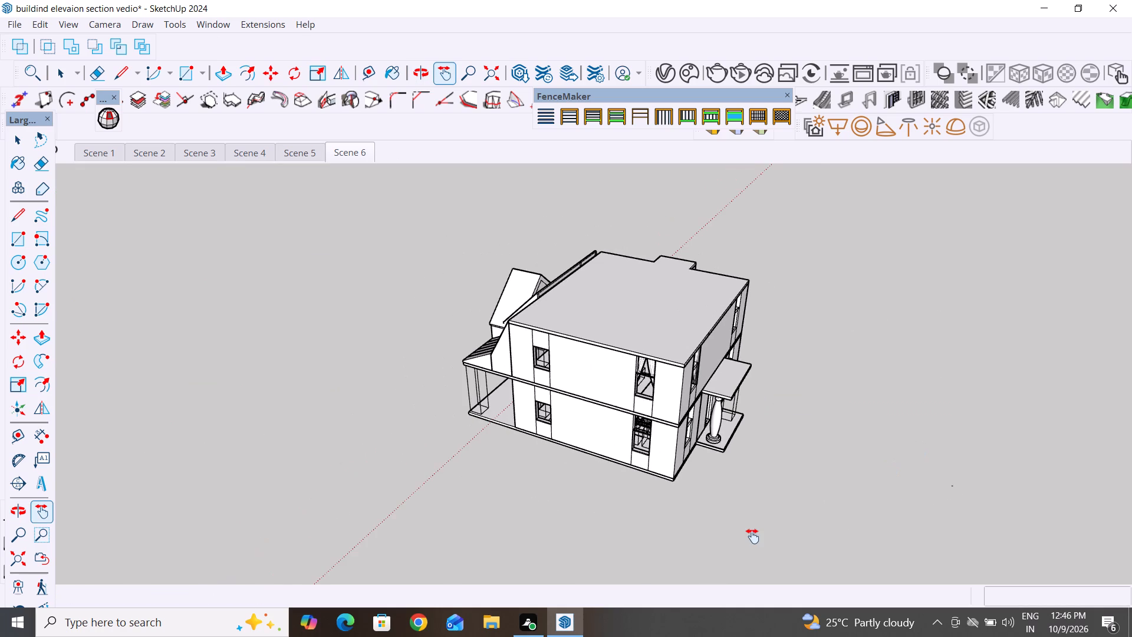
pyautogui.scroll(3, 745, 533)
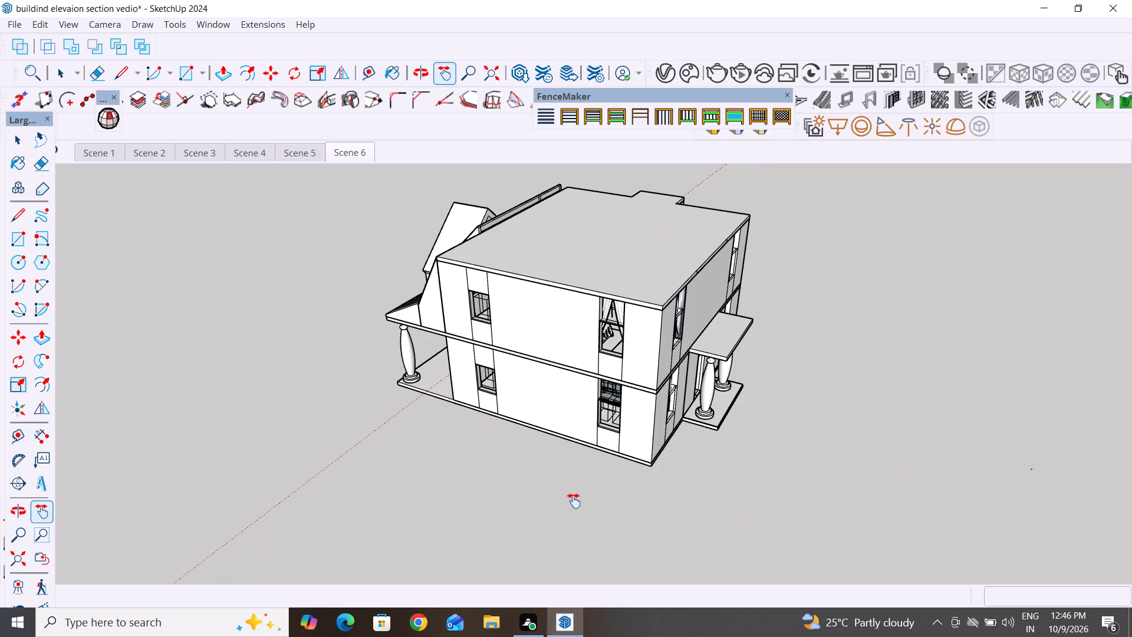
pyautogui.scroll(2, 574, 507)
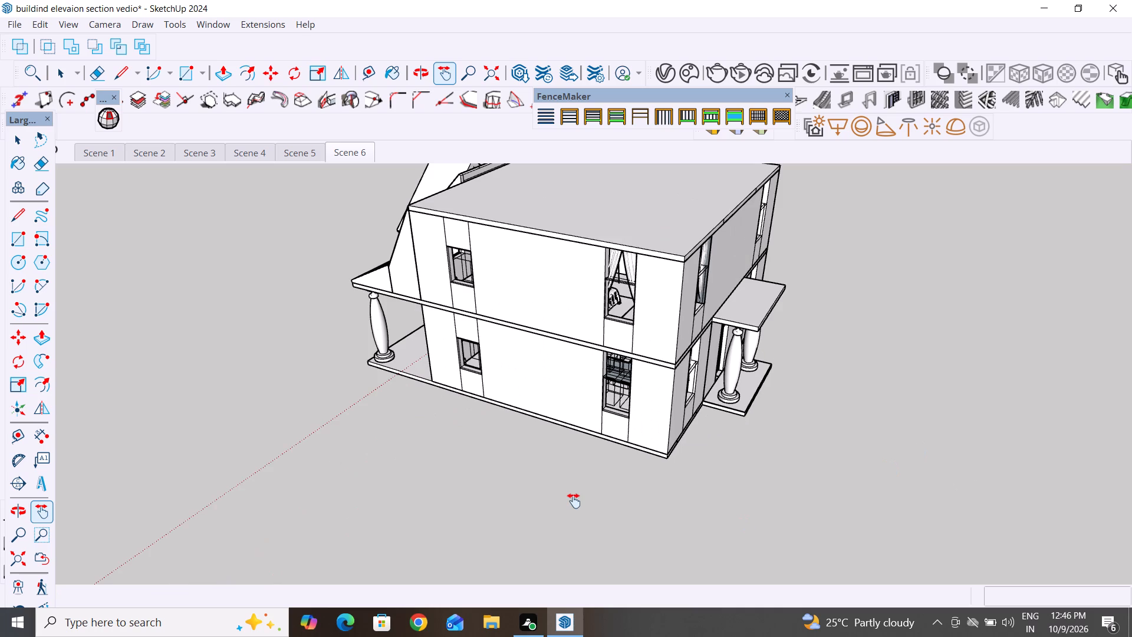
pyautogui.scroll(-2, 591, 533)
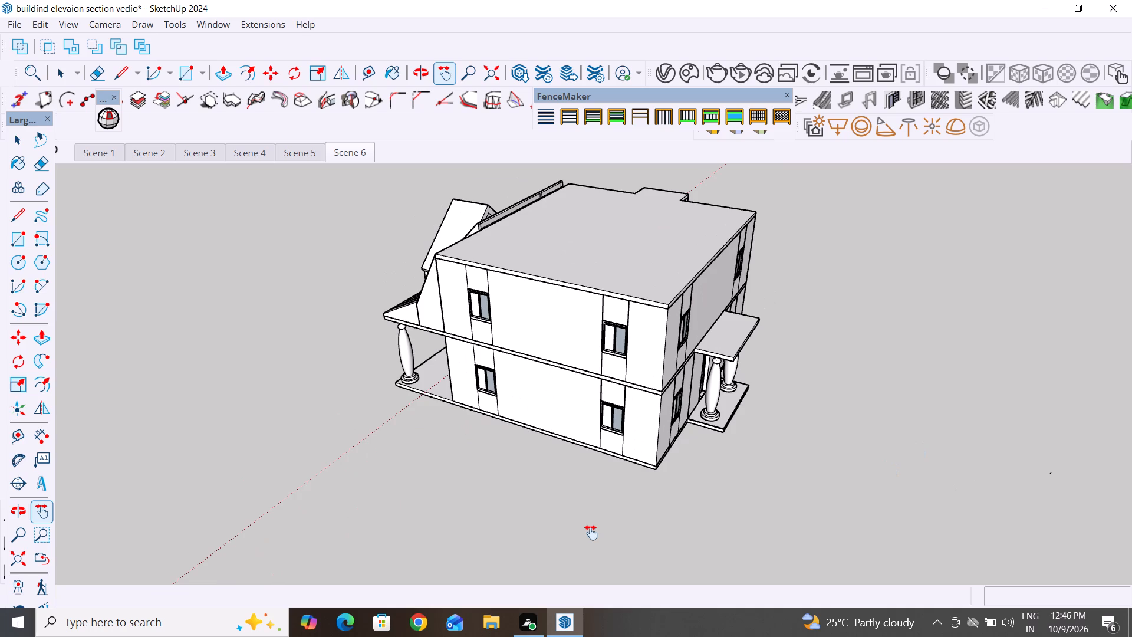
pyautogui.scroll(1, 591, 533)
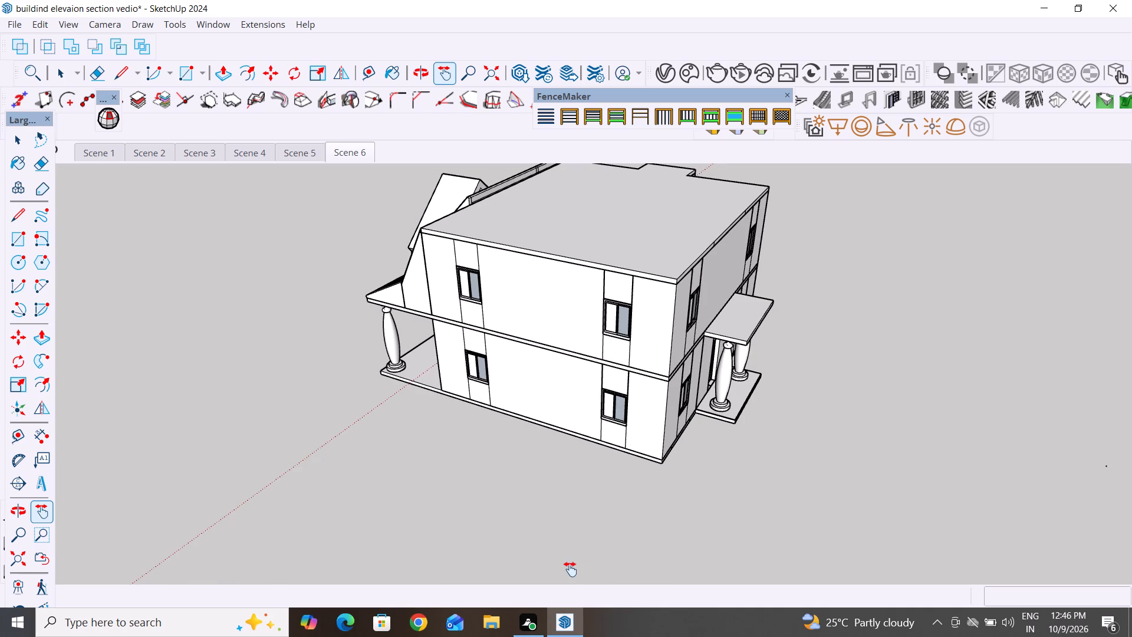
# Add Scene 7 with a low-angle view of the corner, framing the four-window side wall, the front porch end and the two-column porch.
pyautogui.moveTo(545, 580); pyautogui.dragTo(544, 524, button='middle')
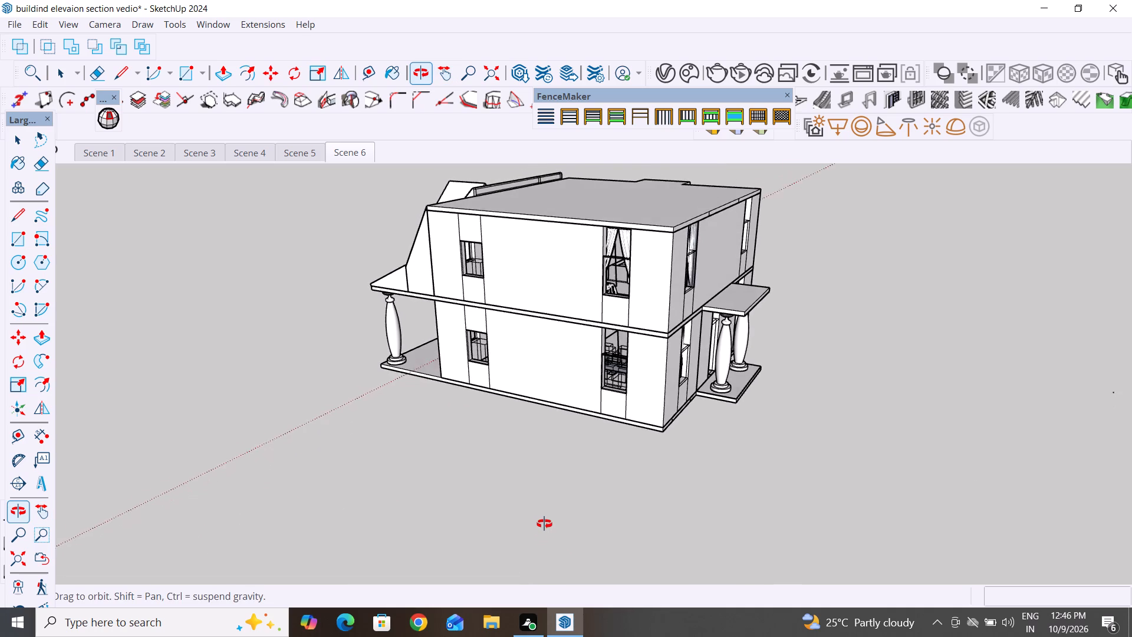
pyautogui.moveTo(544, 524); pyautogui.dragTo(549, 487, button='middle')
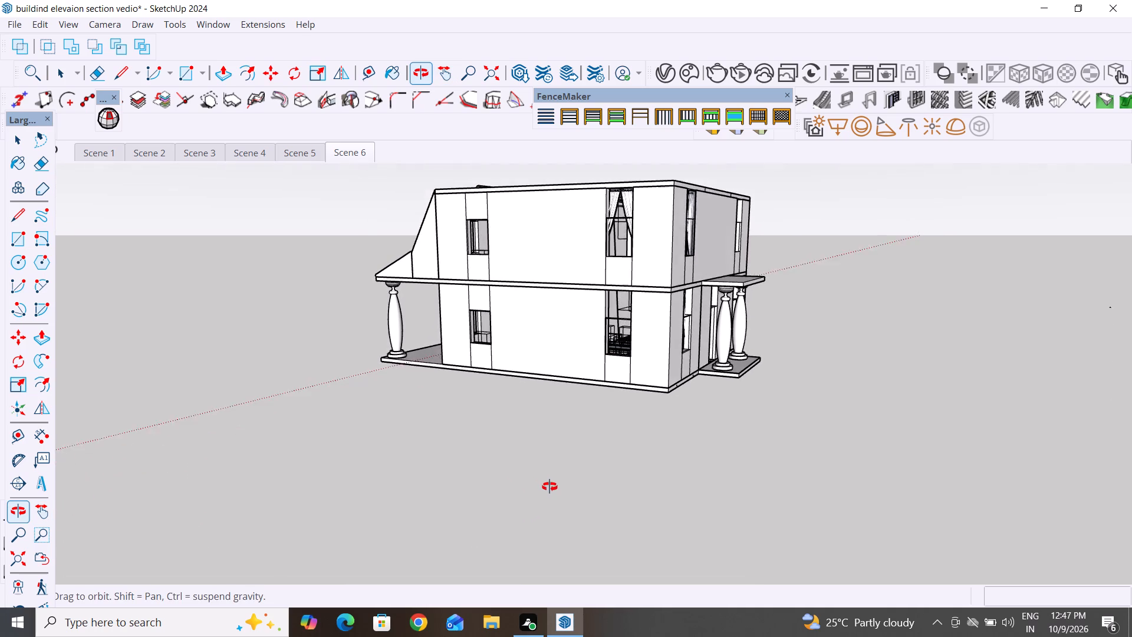
pyautogui.moveTo(549, 487); pyautogui.dragTo(548, 472, button='middle')
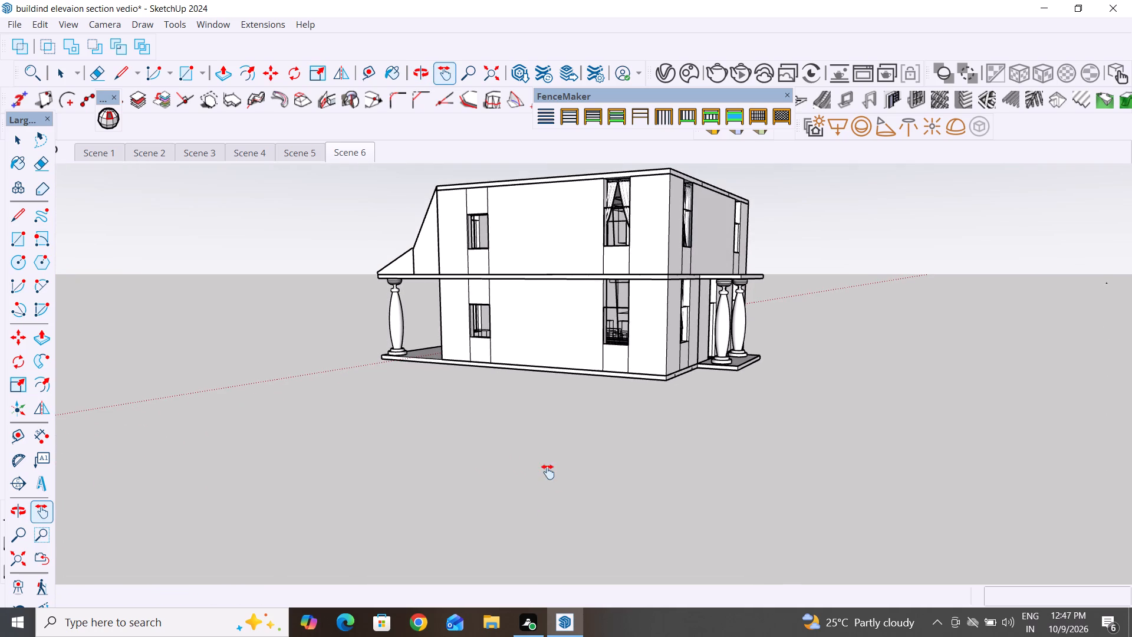
pyautogui.scroll(2, 661, 146)
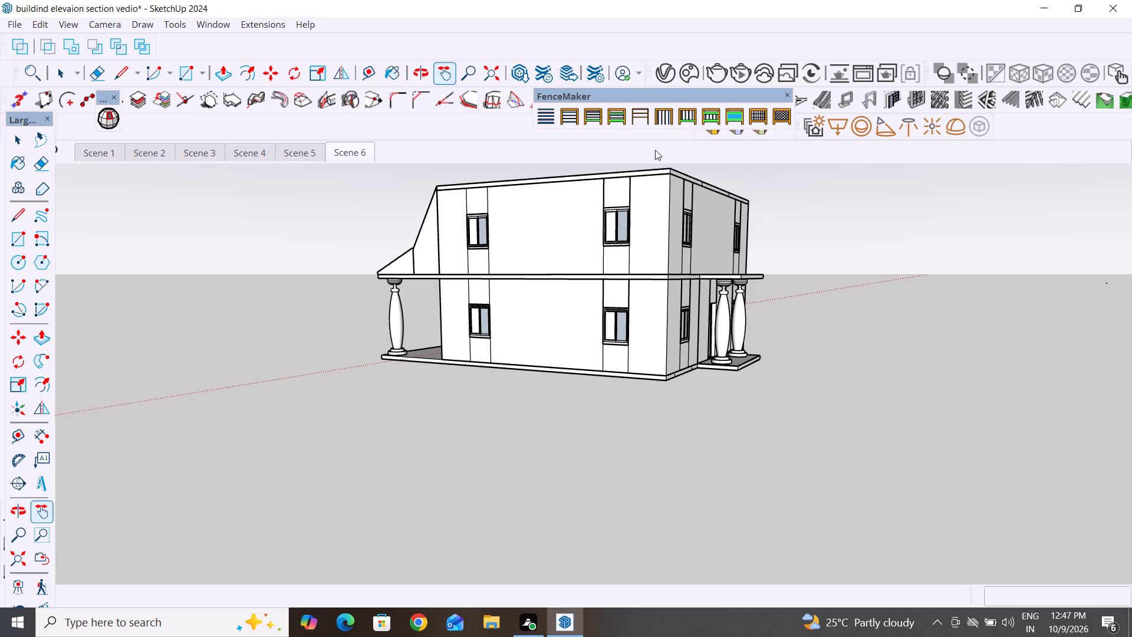
pyautogui.scroll(1, 610, 165)
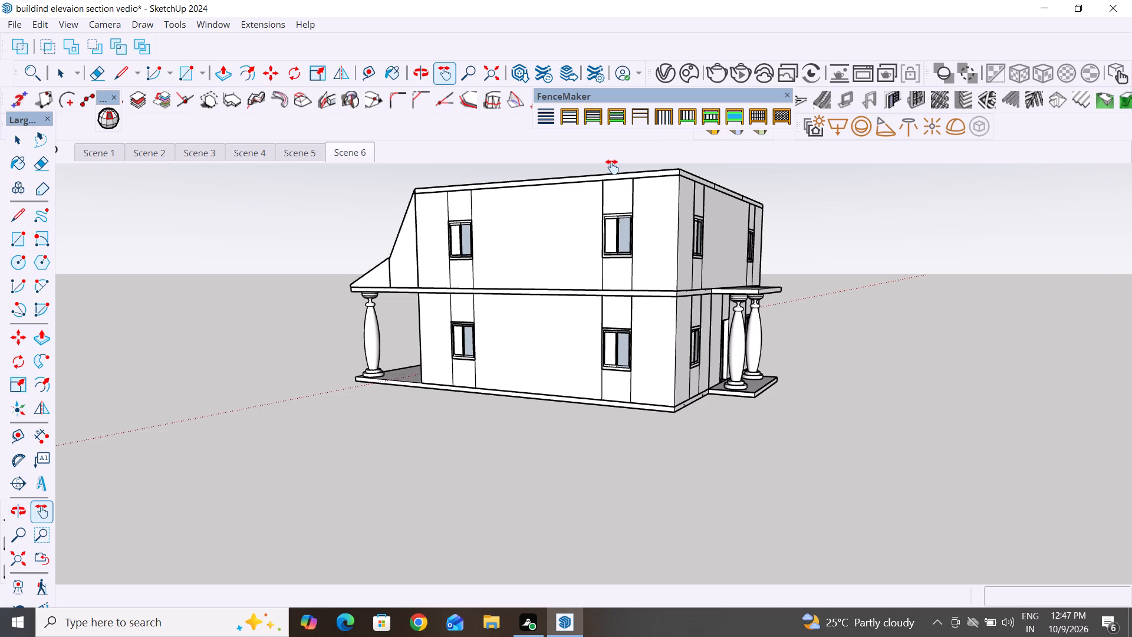
pyautogui.scroll(1, 613, 168)
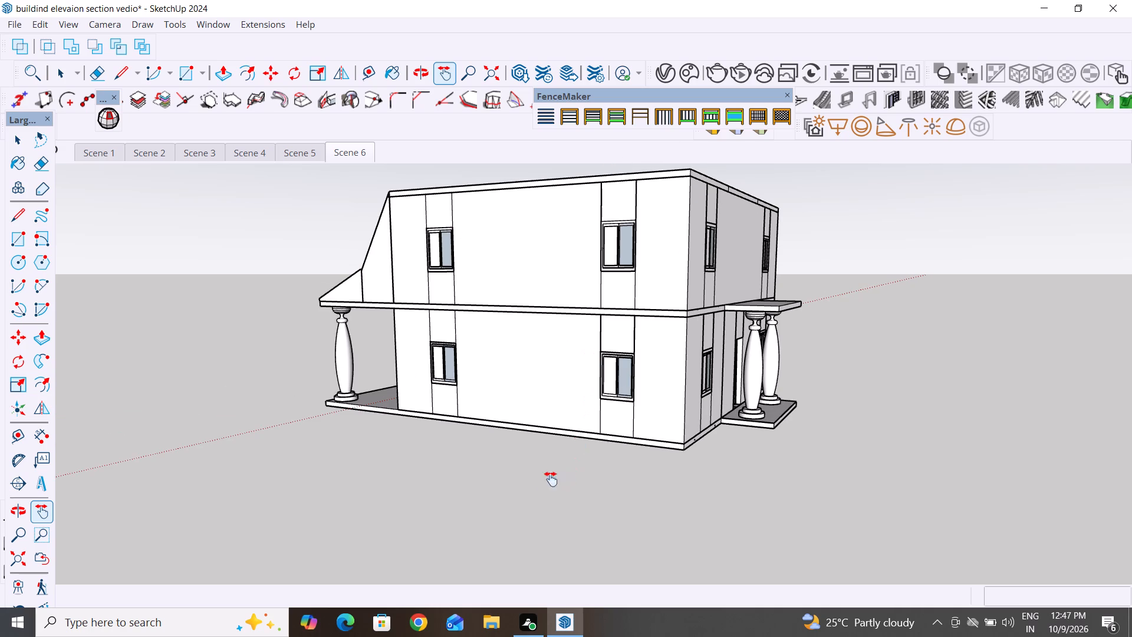
pyautogui.rightClick(357, 155)
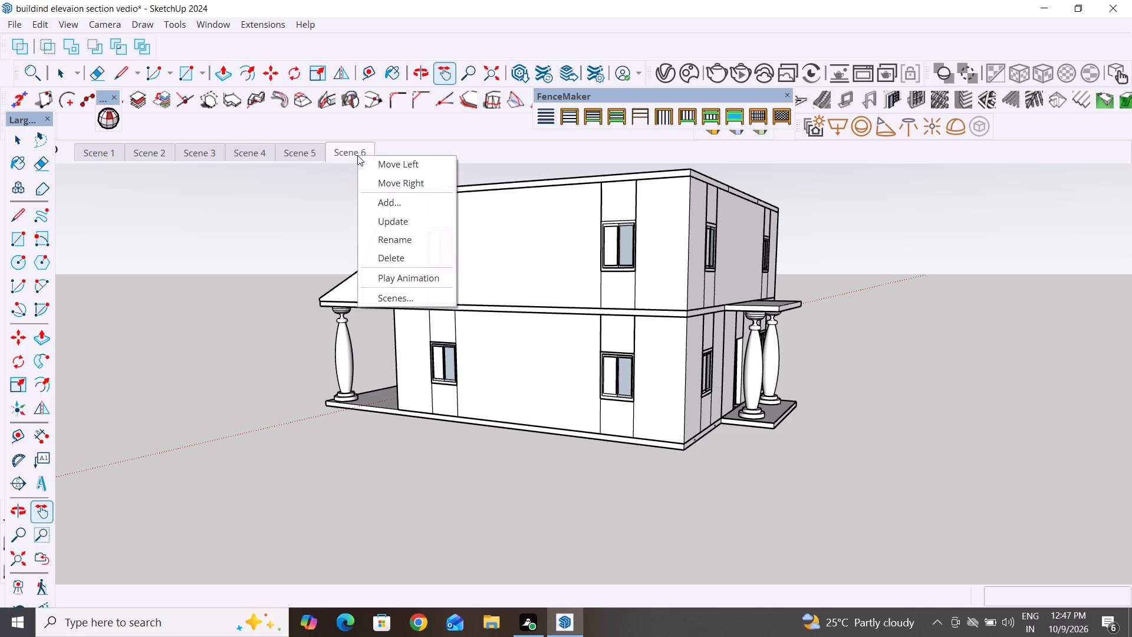
pyautogui.click(396, 204)
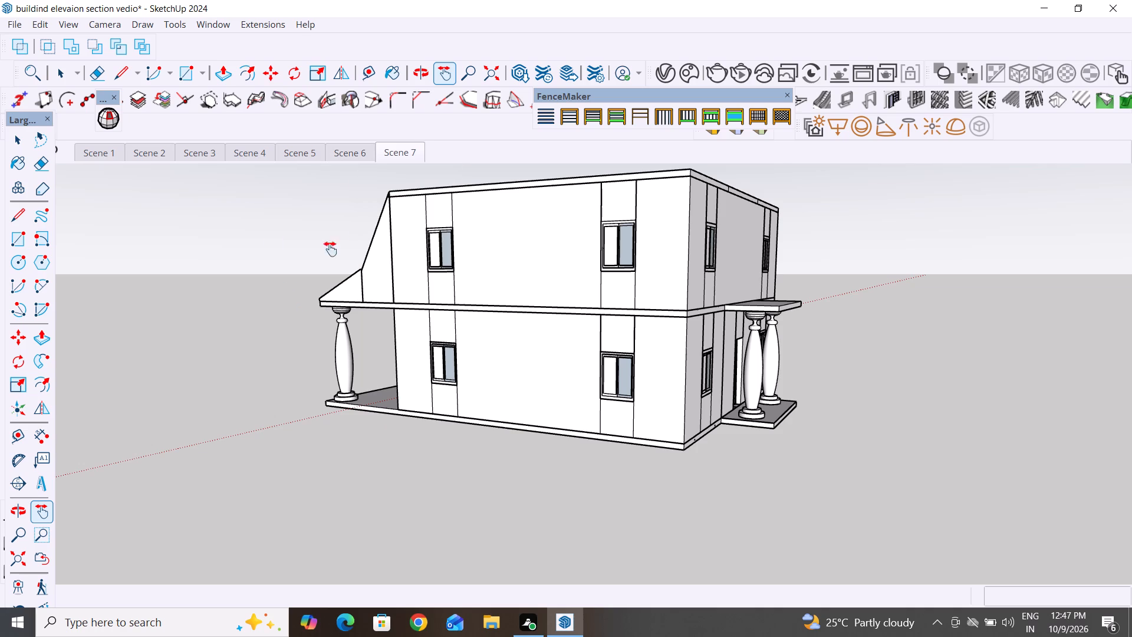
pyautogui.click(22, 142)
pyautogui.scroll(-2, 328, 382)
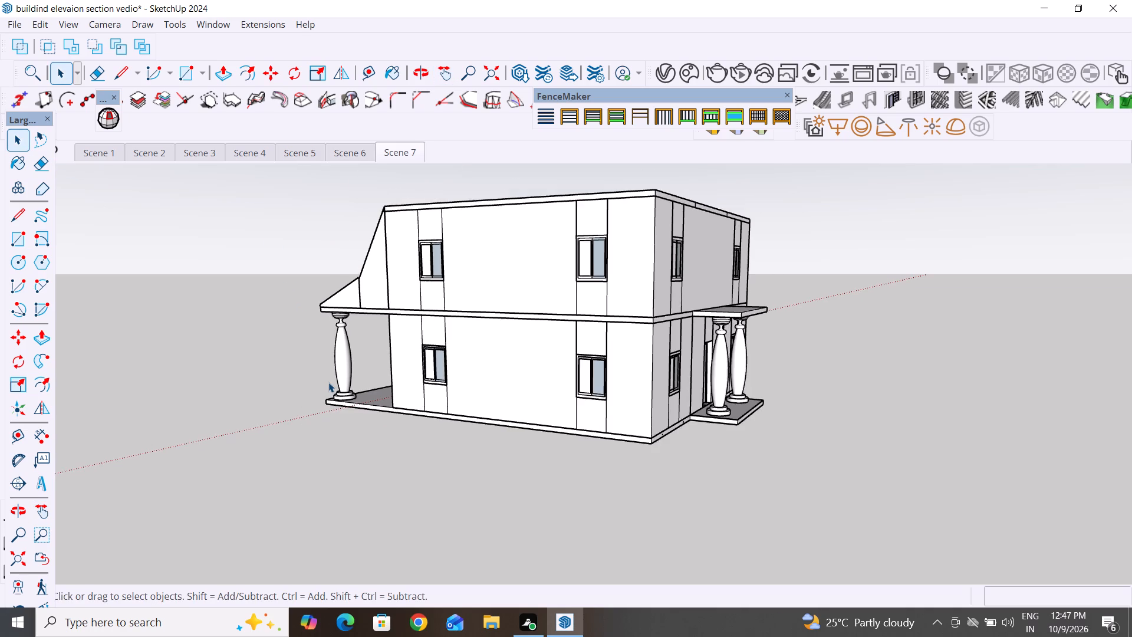
# Return to the saved Scene 7 view of the four-window side wall corner and add Scene 8 from it.
pyautogui.scroll(-1, 328, 382)
pyautogui.moveTo(328, 382); pyautogui.dragTo(554, 419, button='middle')
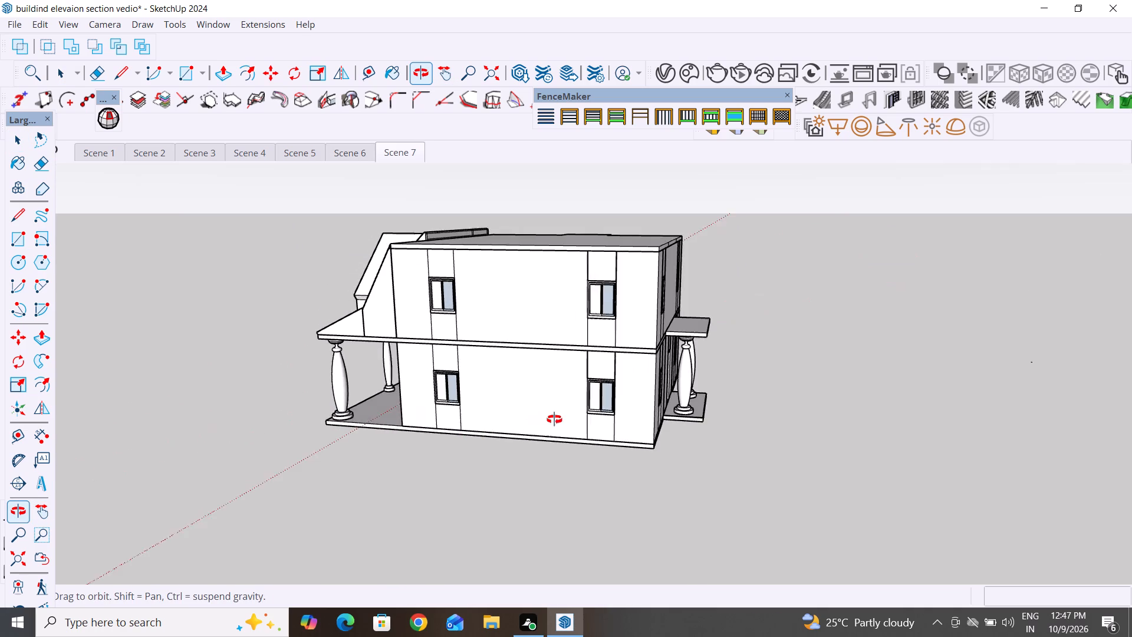
pyautogui.moveTo(554, 419); pyautogui.dragTo(652, 408, button='middle')
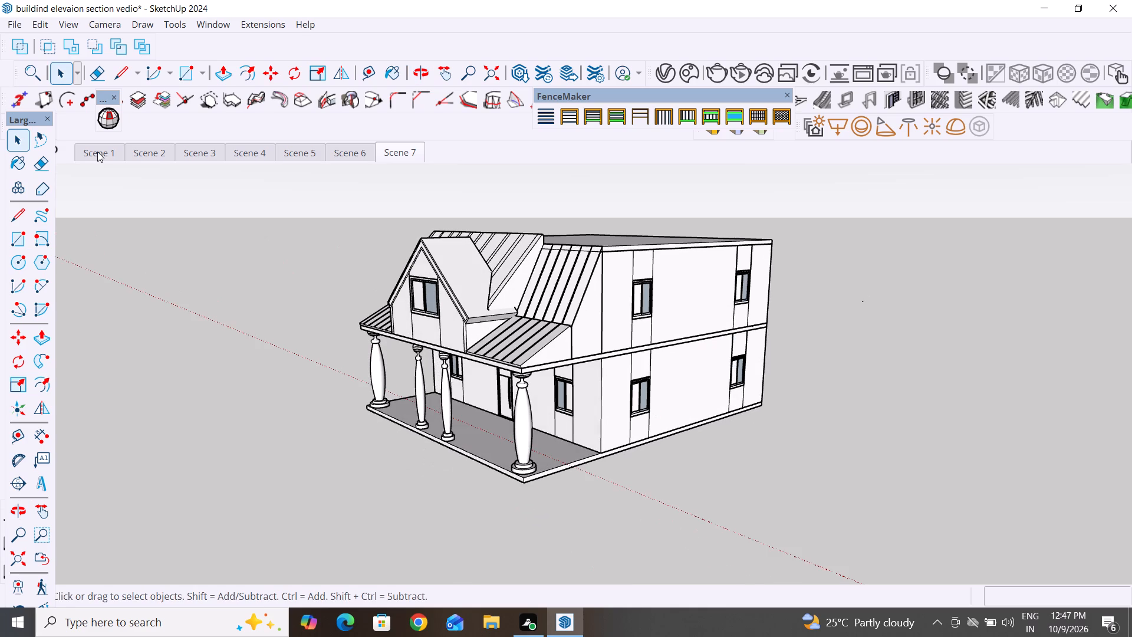
pyautogui.click(97, 152)
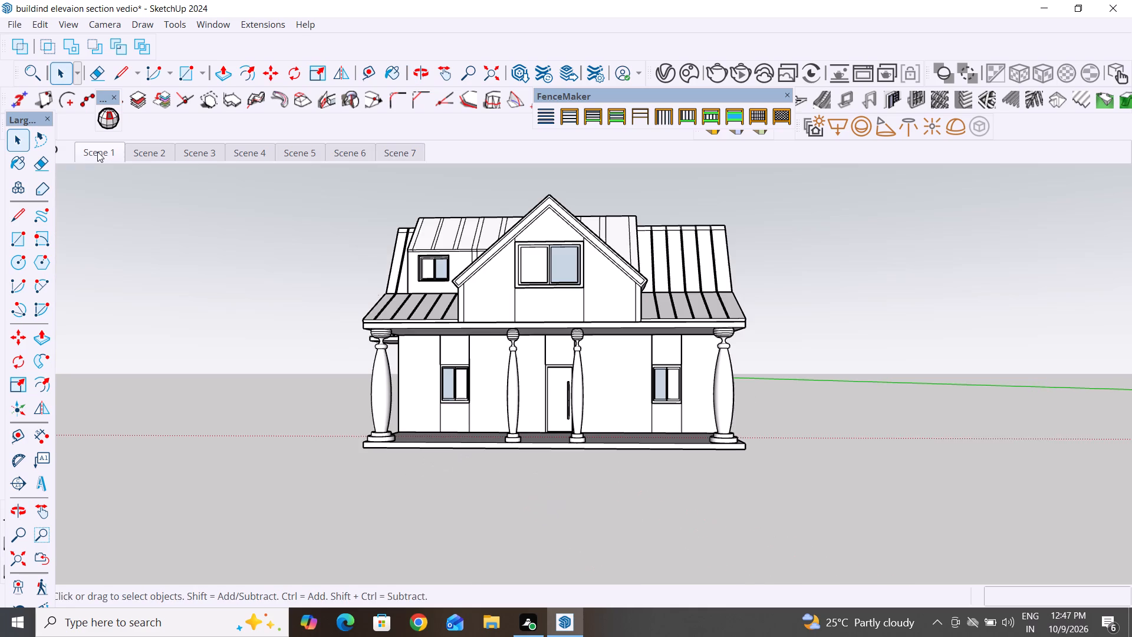
pyautogui.click(144, 156)
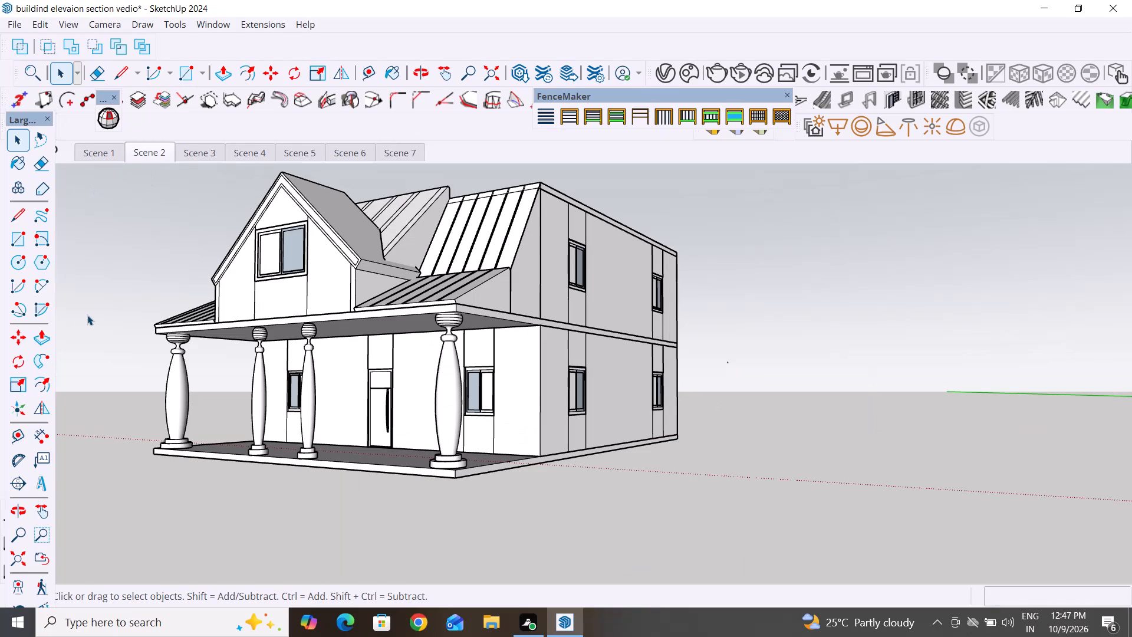
pyautogui.click(409, 153)
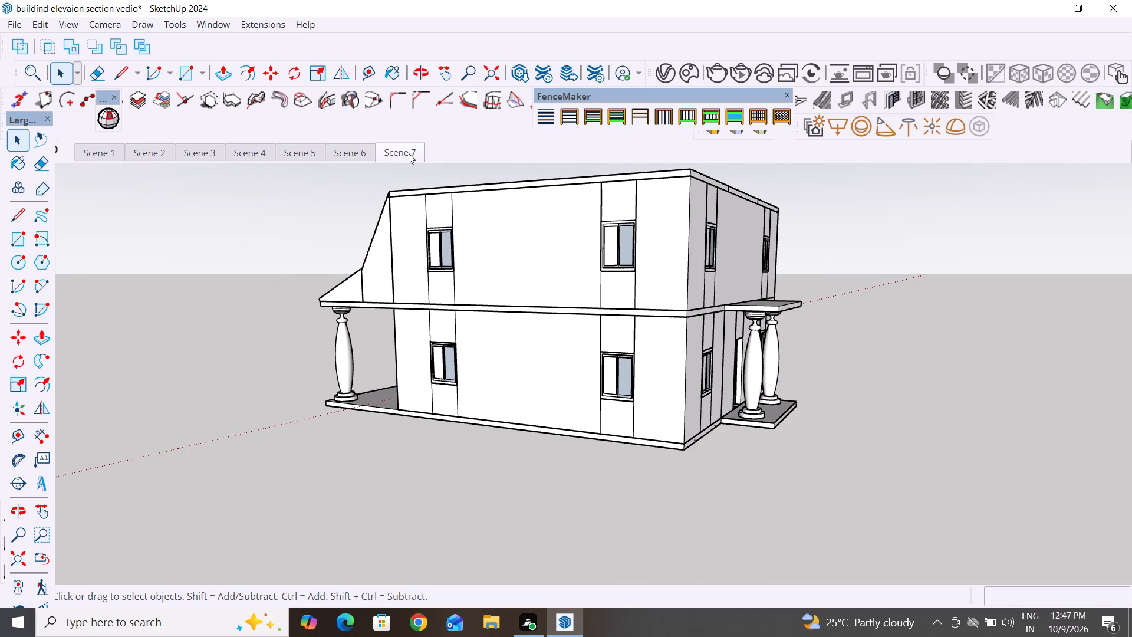
pyautogui.rightClick(409, 153)
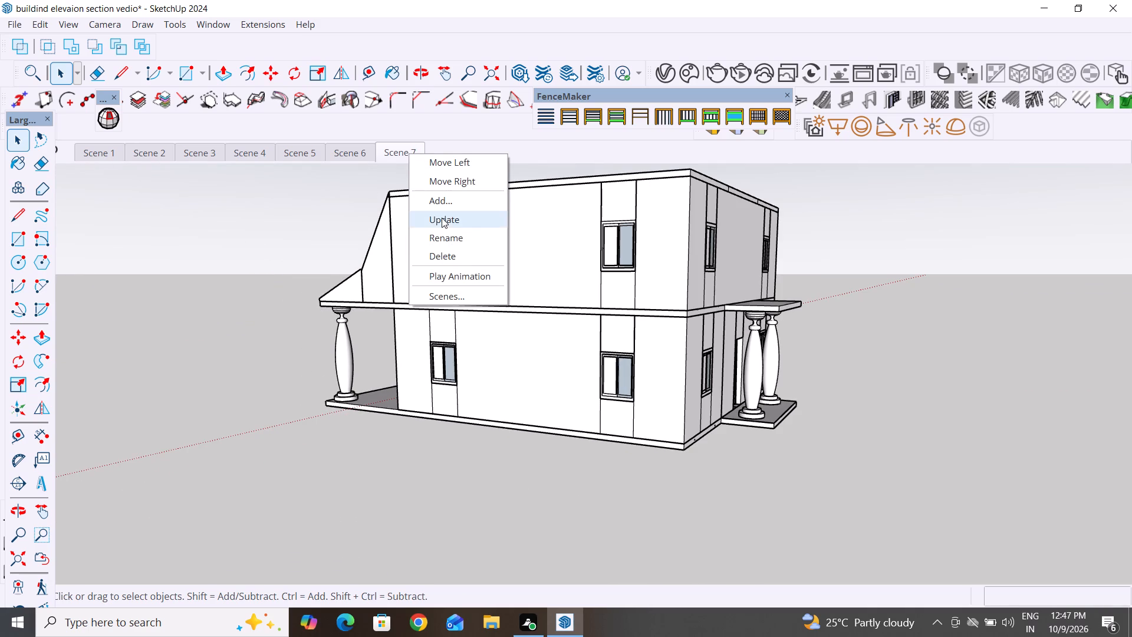
pyautogui.click(442, 200)
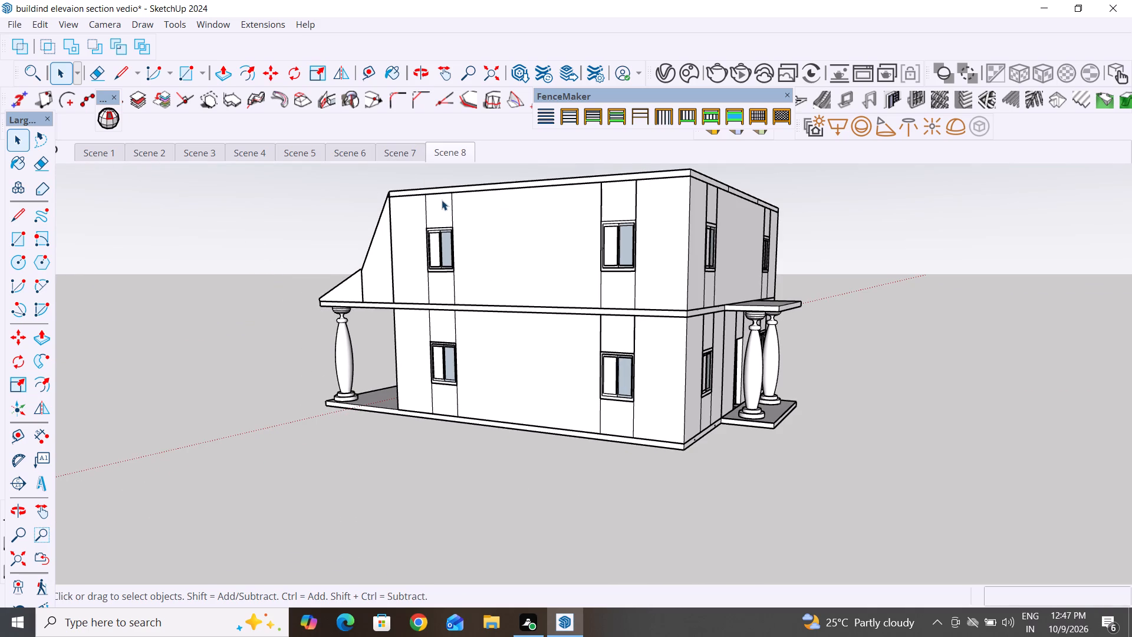
# Turn the view from the four-window side wall and two-column porch to the corner where that wall meets the four-column front porch.
pyautogui.moveTo(268, 358); pyautogui.dragTo(277, 370, button='middle')
pyautogui.moveTo(277, 370); pyautogui.dragTo(452, 431, button='middle')
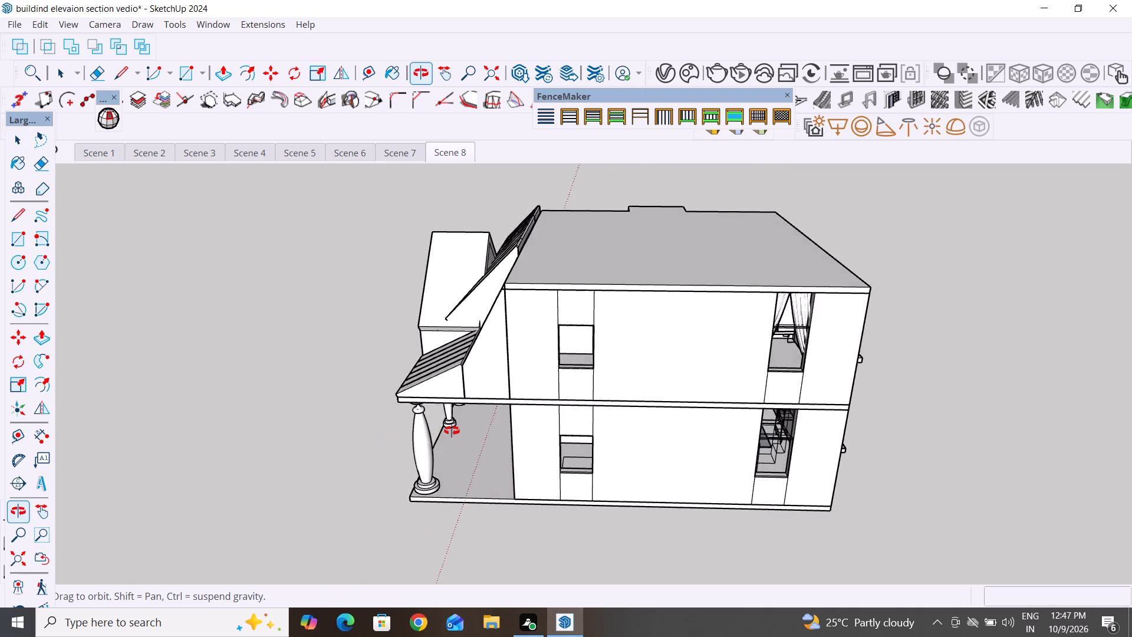
pyautogui.moveTo(452, 431); pyautogui.dragTo(769, 405, button='middle')
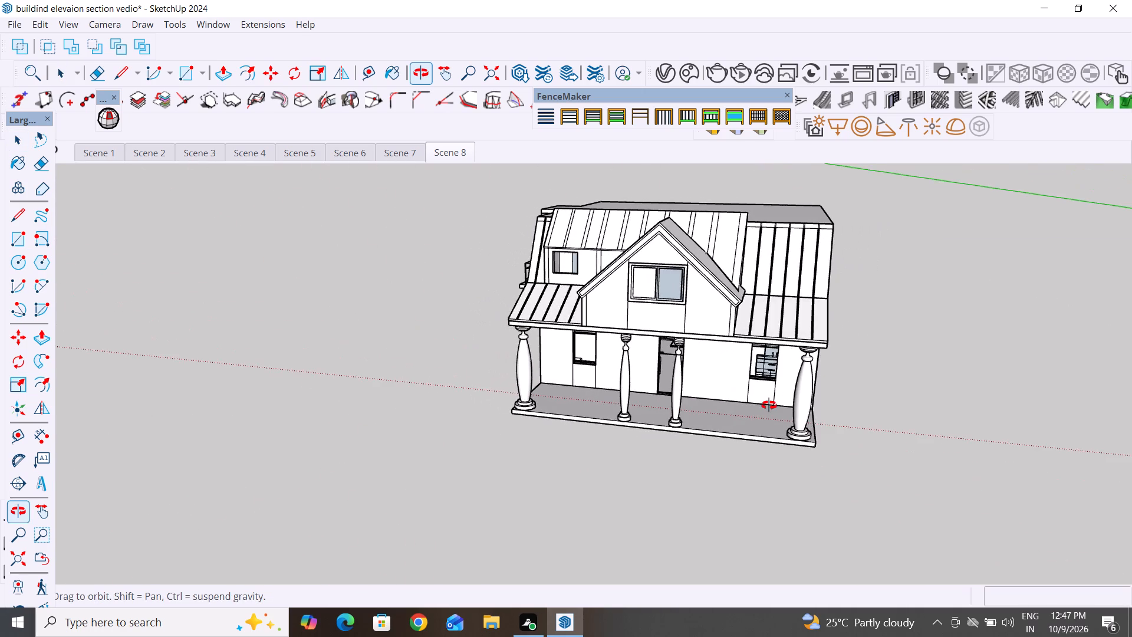
pyautogui.moveTo(769, 405); pyautogui.dragTo(683, 366, button='middle')
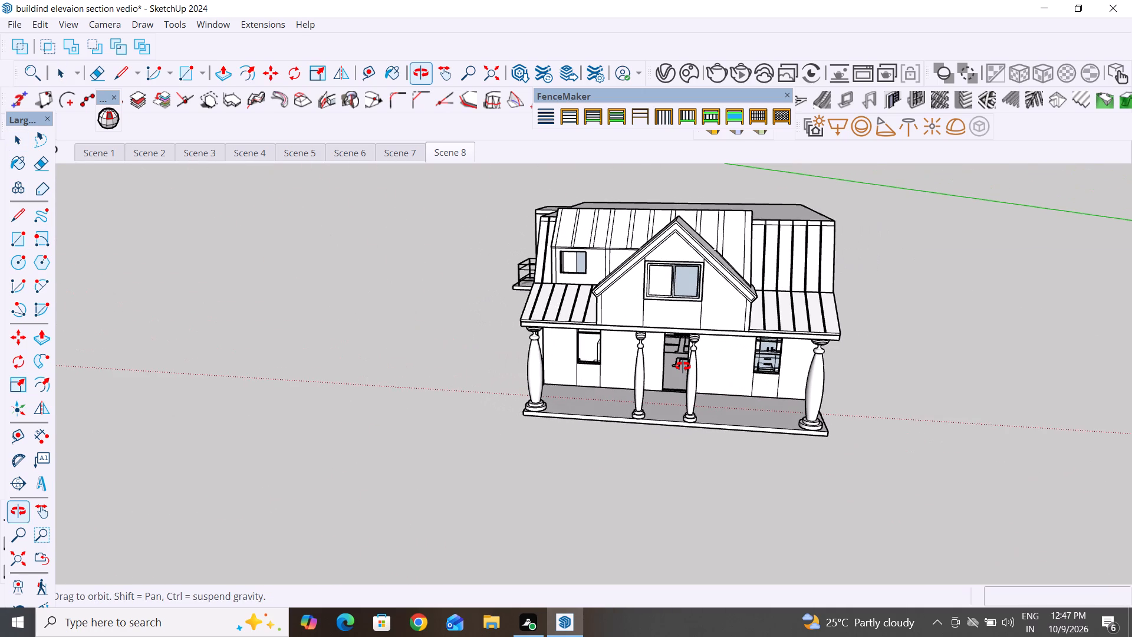
pyautogui.moveTo(683, 366); pyautogui.dragTo(575, 369, button='middle')
pyautogui.scroll(-3, 496, 428)
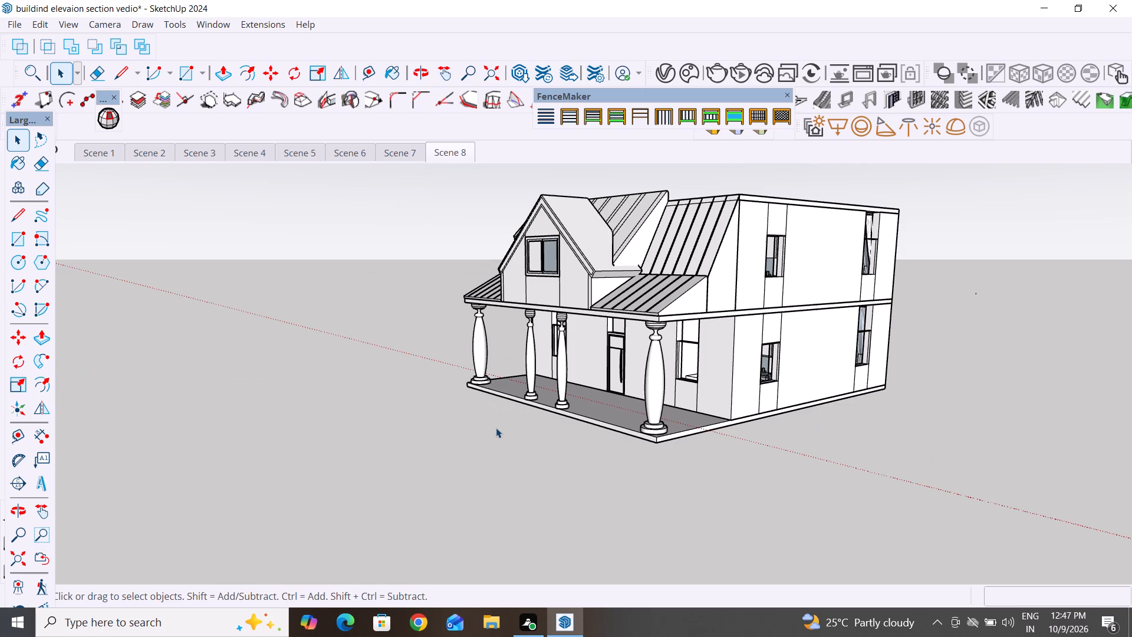
# Add Scene 9 with a close view of the front porch corner, framing the four columns, gable and four-window side wall large.
pyautogui.scroll(-2, 495, 428)
pyautogui.scroll(2, 697, 187)
pyautogui.scroll(-1, 697, 187)
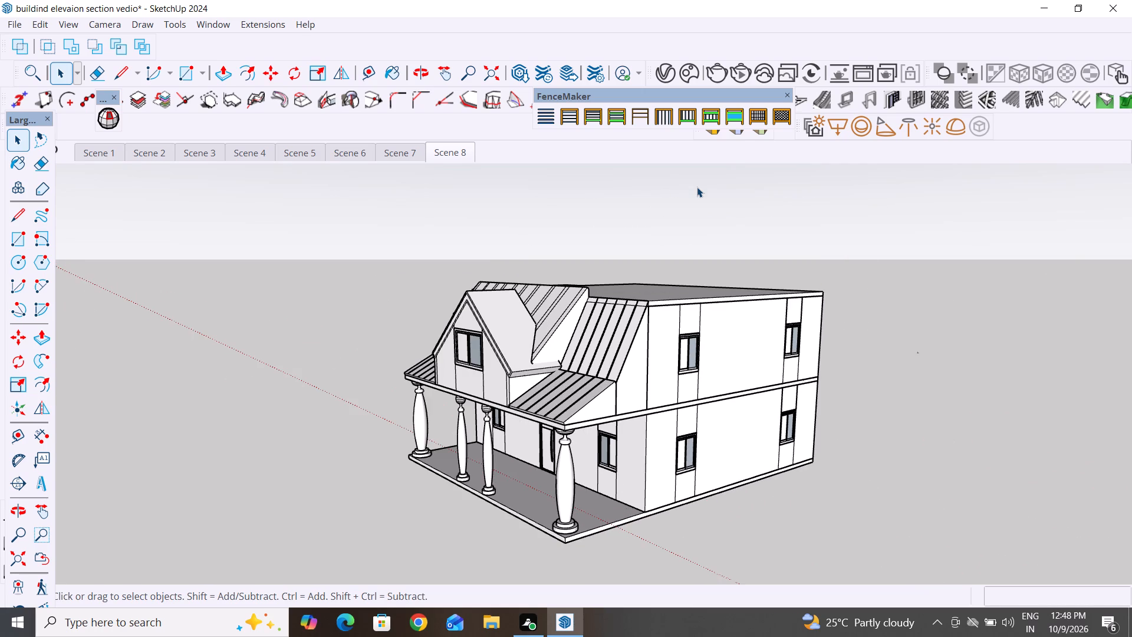
pyautogui.scroll(-1, 697, 187)
pyautogui.scroll(1, 627, 453)
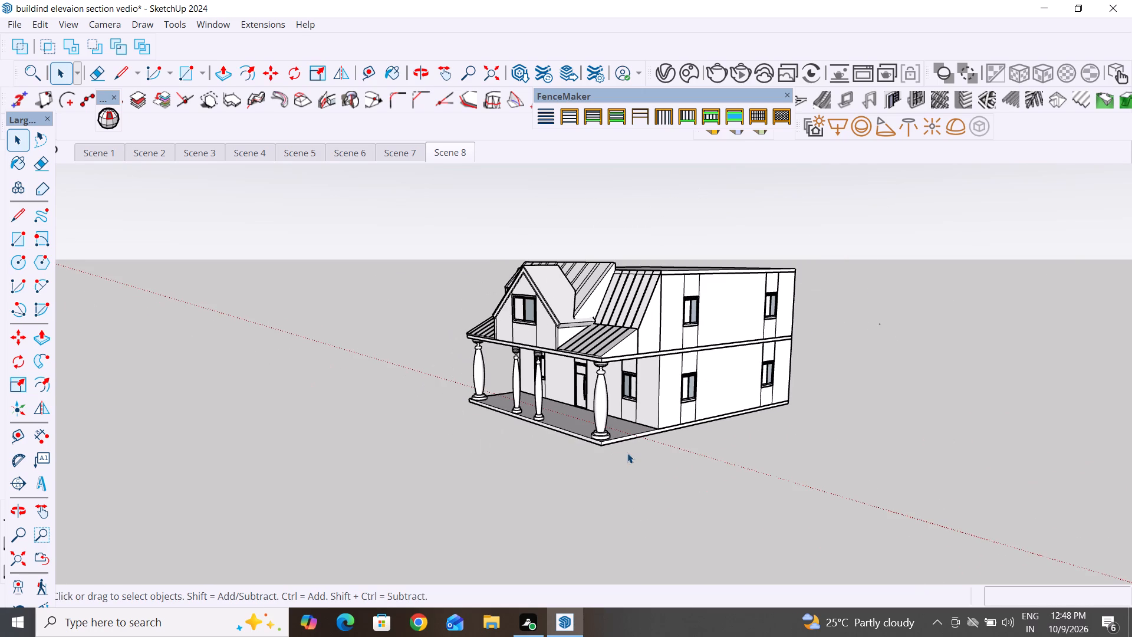
pyautogui.scroll(2, 807, 416)
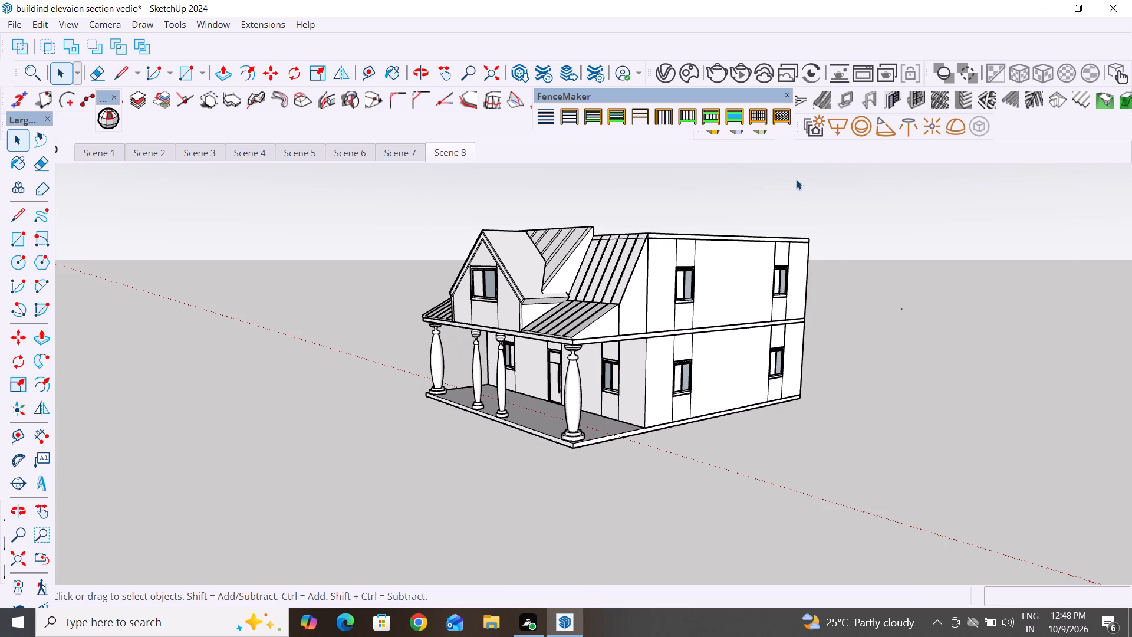
pyautogui.scroll(2, 779, 179)
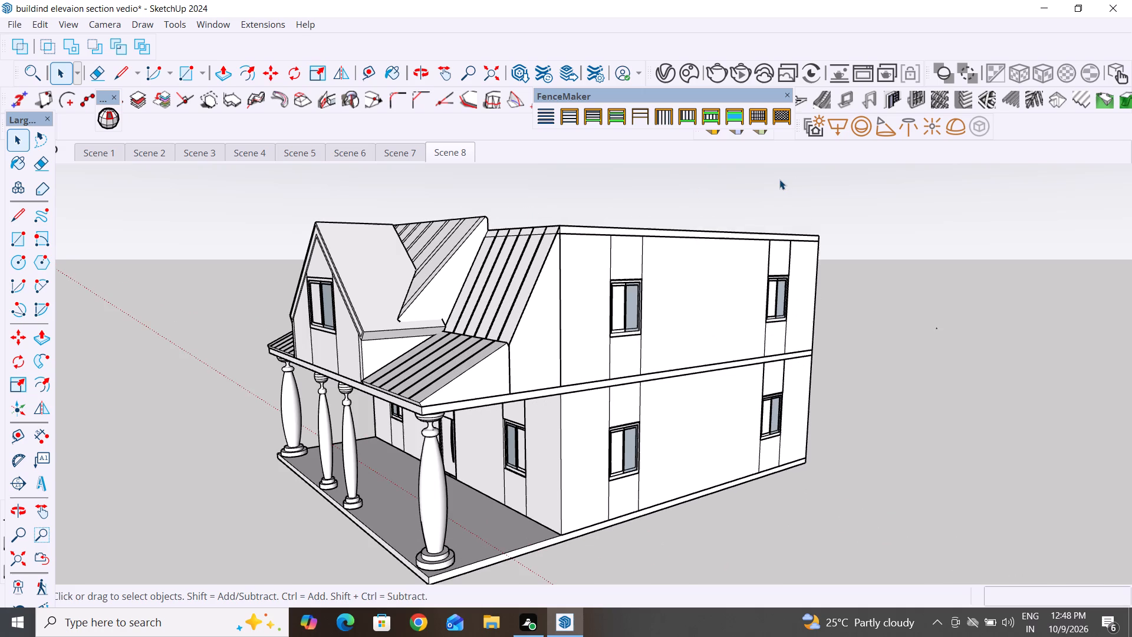
pyautogui.scroll(-1, 797, 180)
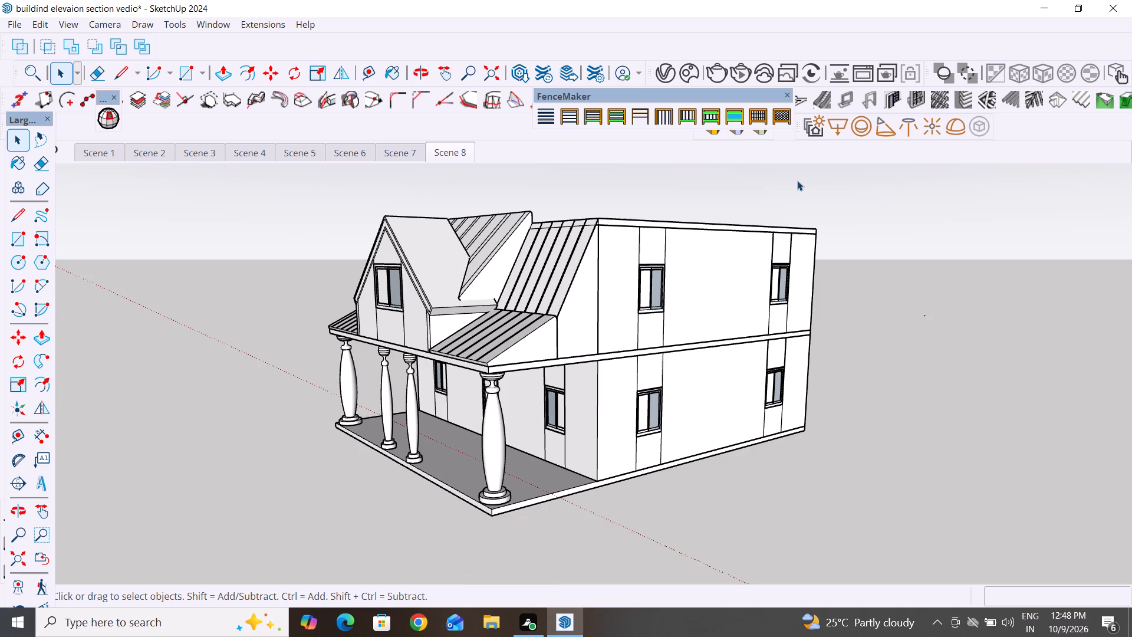
pyautogui.scroll(1, 798, 176)
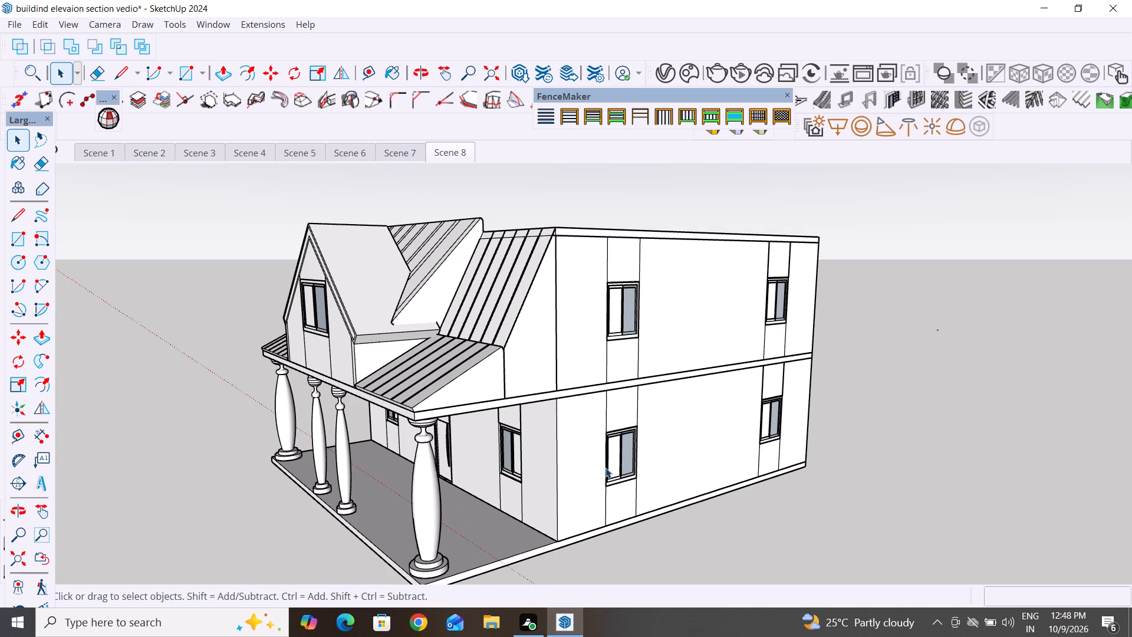
pyautogui.scroll(-1, 606, 468)
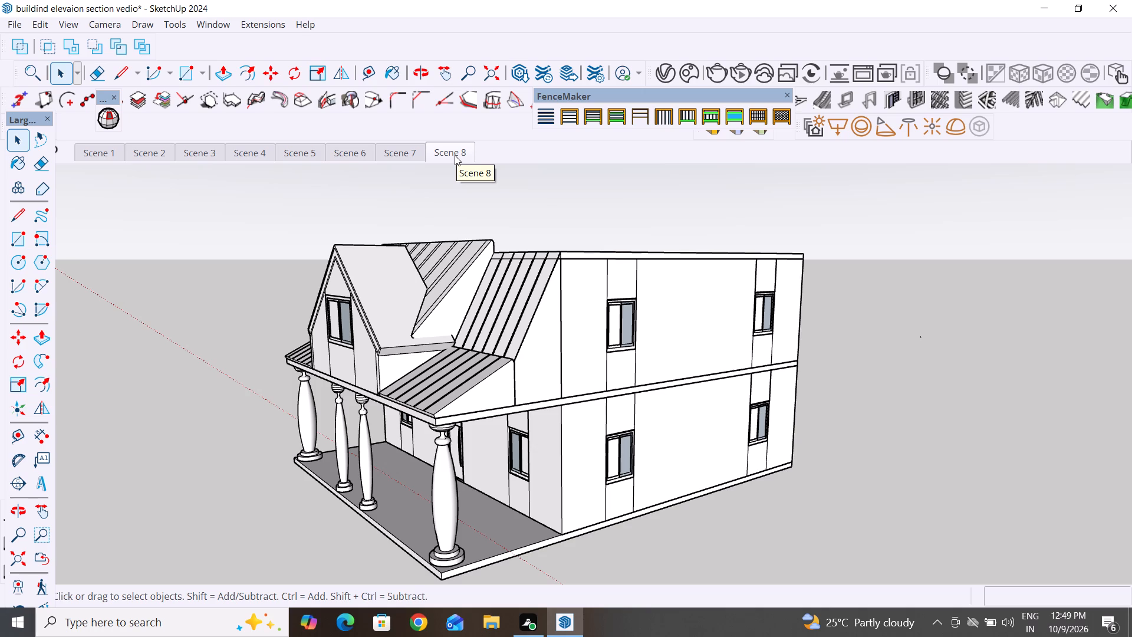
pyautogui.click(518, 225)
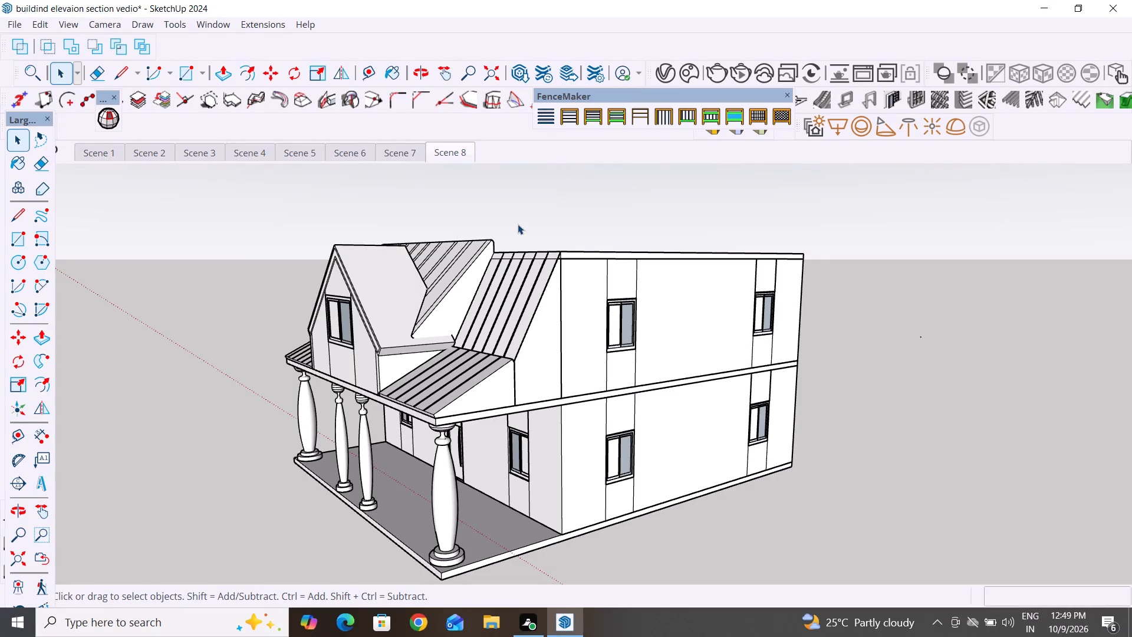
pyautogui.rightClick(446, 155)
pyautogui.click(486, 202)
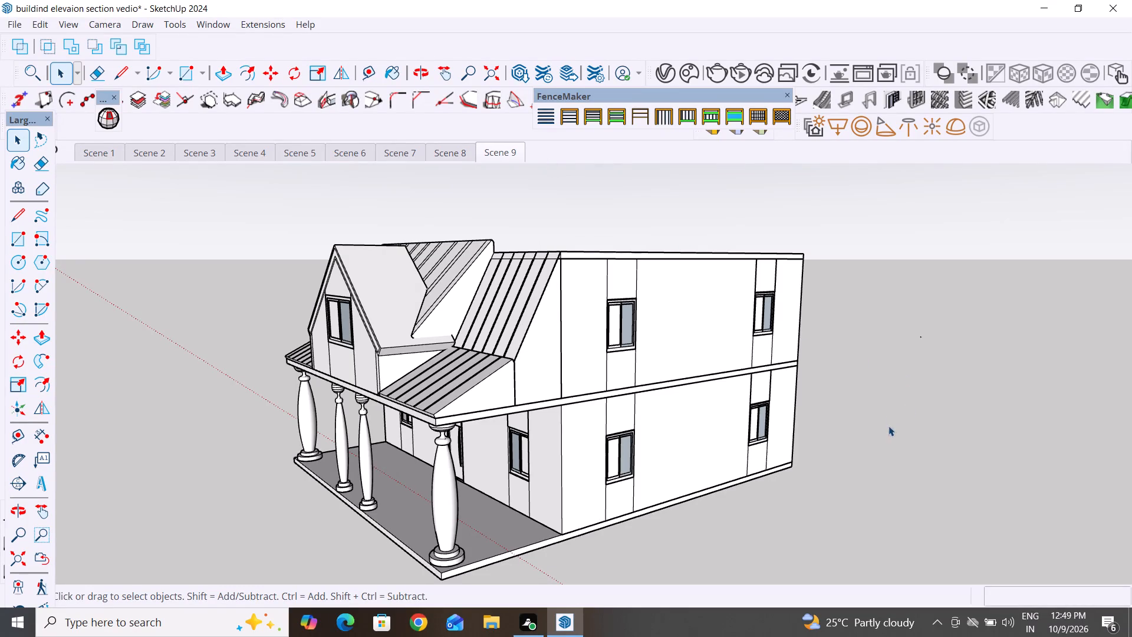
# Turn on the display of section planes in the model.
pyautogui.click(42, 25)
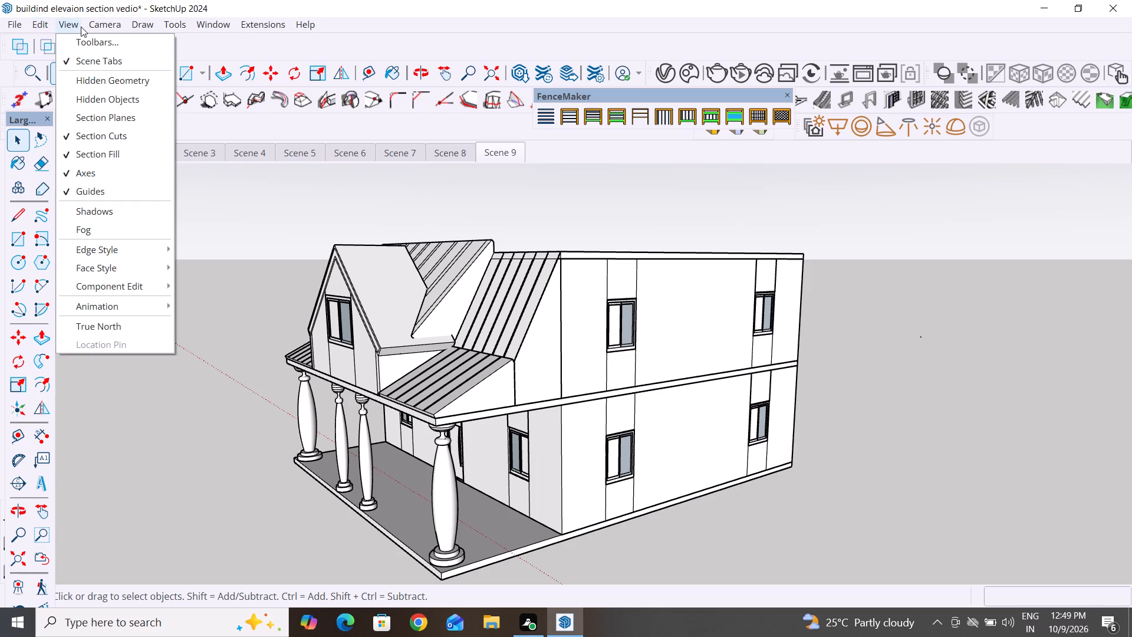
pyautogui.click(117, 120)
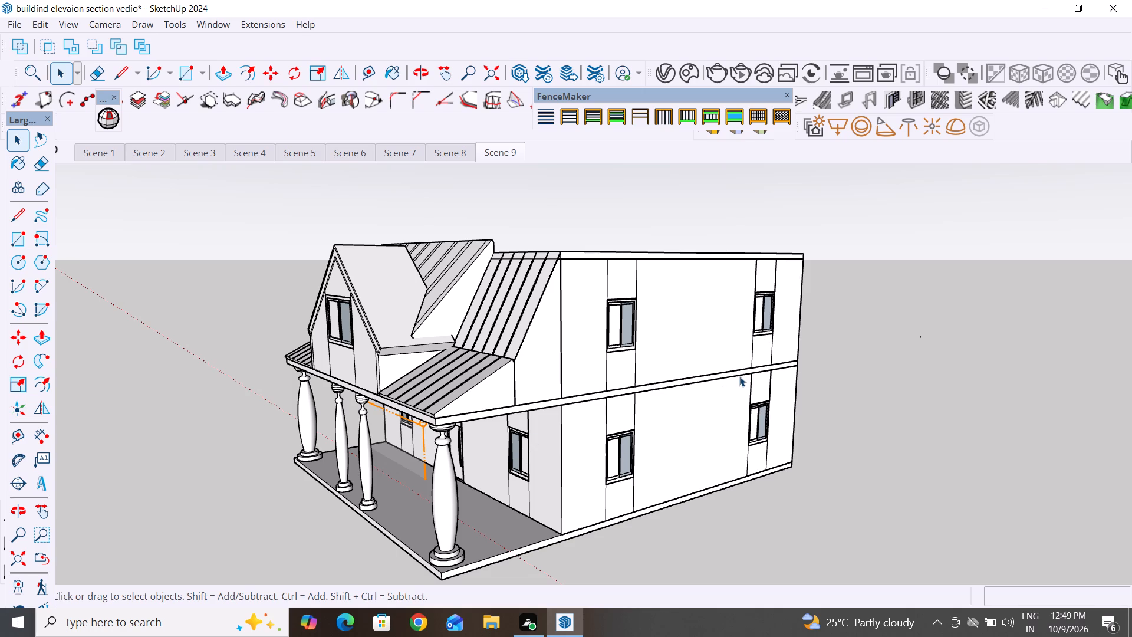
# Examine where the section planes sit on the building, from the front porch corner around to the balcony side.
pyautogui.scroll(2, 422, 446)
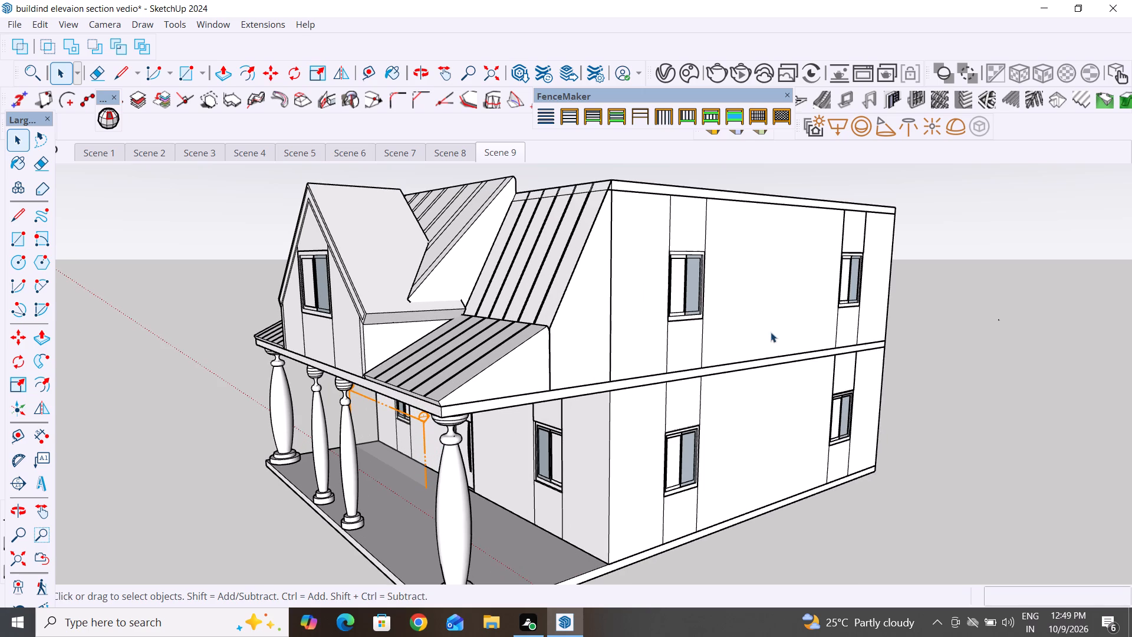
pyautogui.scroll(-4, 700, 339)
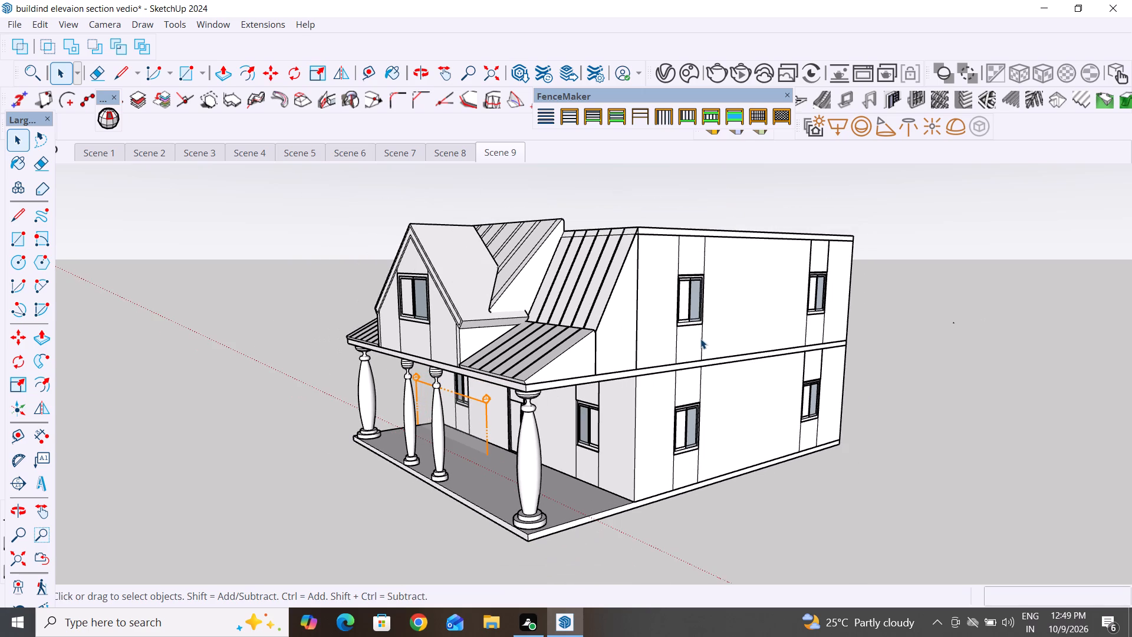
pyautogui.scroll(-2, 700, 339)
pyautogui.moveTo(542, 424); pyautogui.dragTo(607, 420, button='middle')
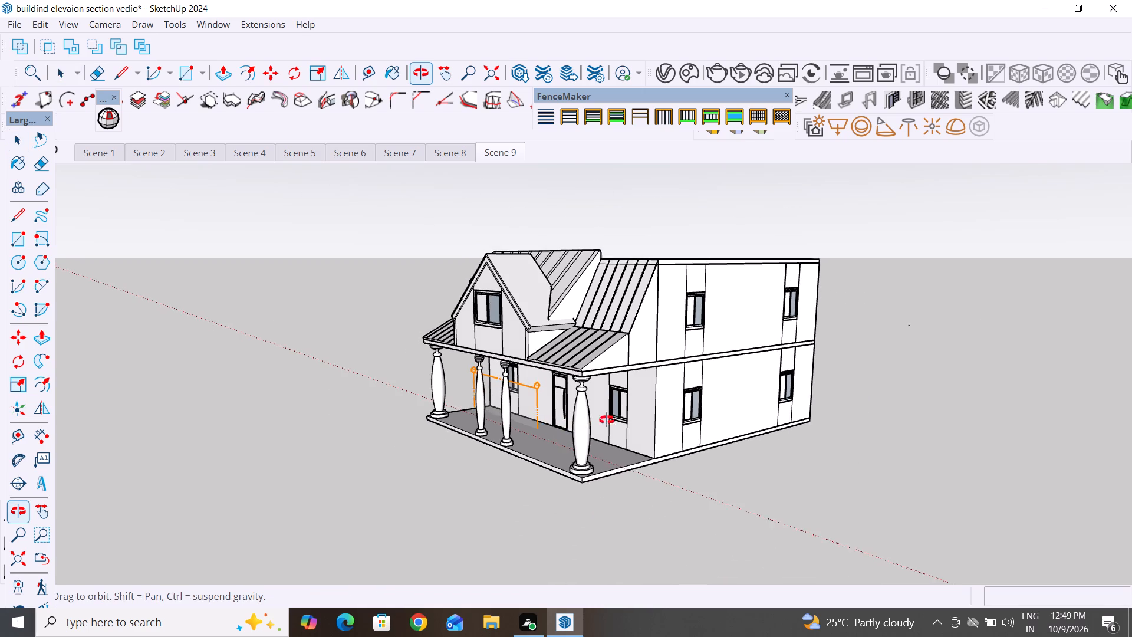
pyautogui.moveTo(607, 420); pyautogui.dragTo(754, 410, button='middle')
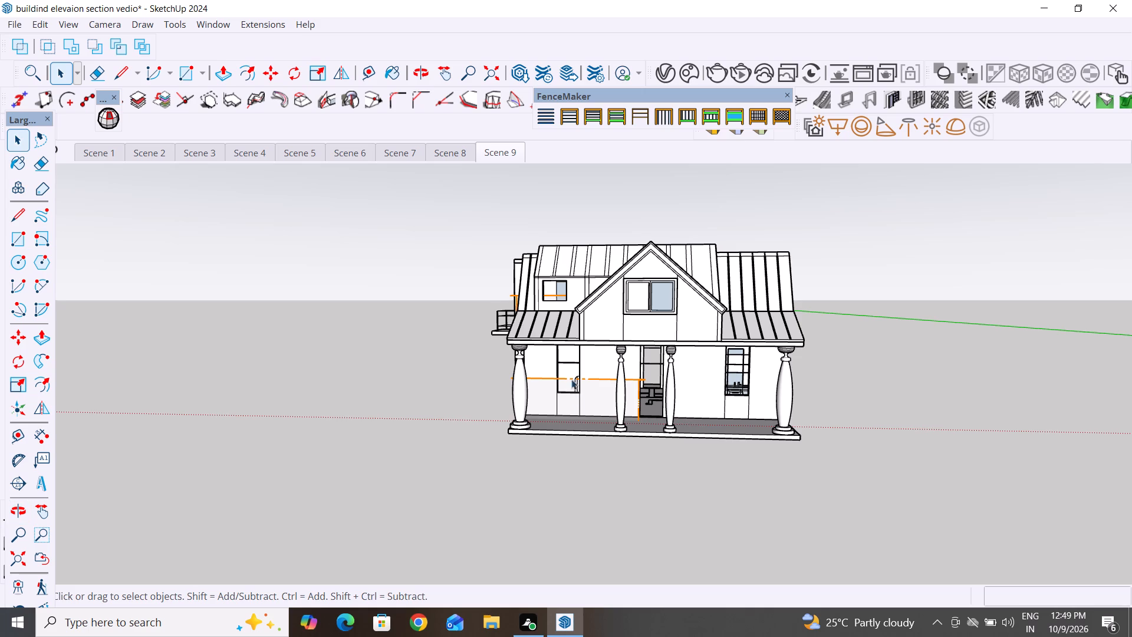
pyautogui.moveTo(723, 422); pyautogui.dragTo(960, 457, button='middle')
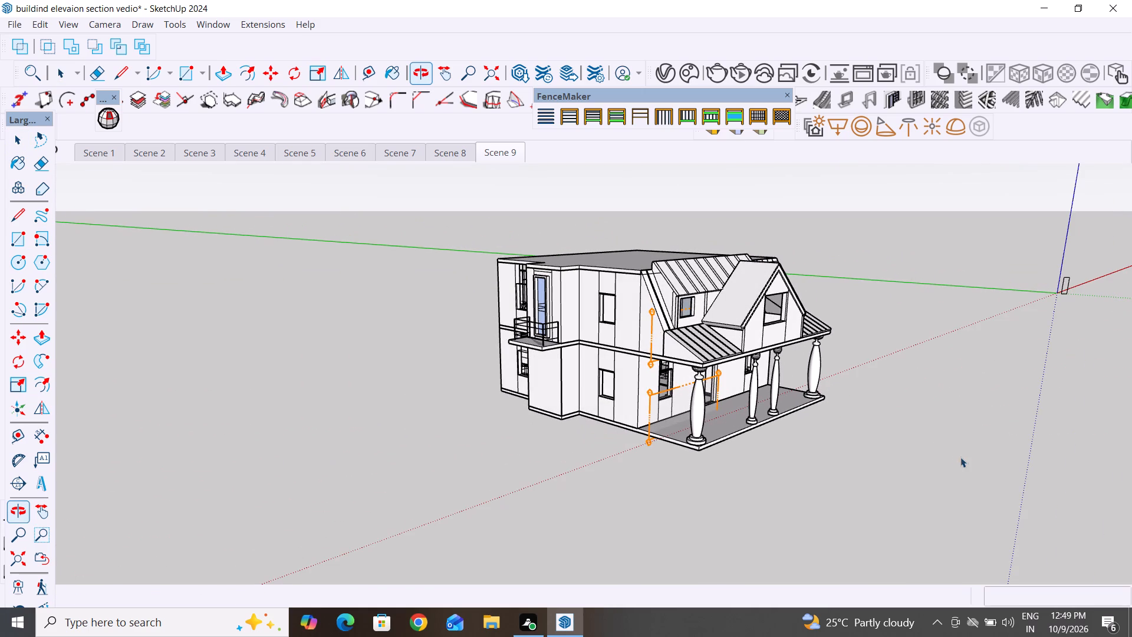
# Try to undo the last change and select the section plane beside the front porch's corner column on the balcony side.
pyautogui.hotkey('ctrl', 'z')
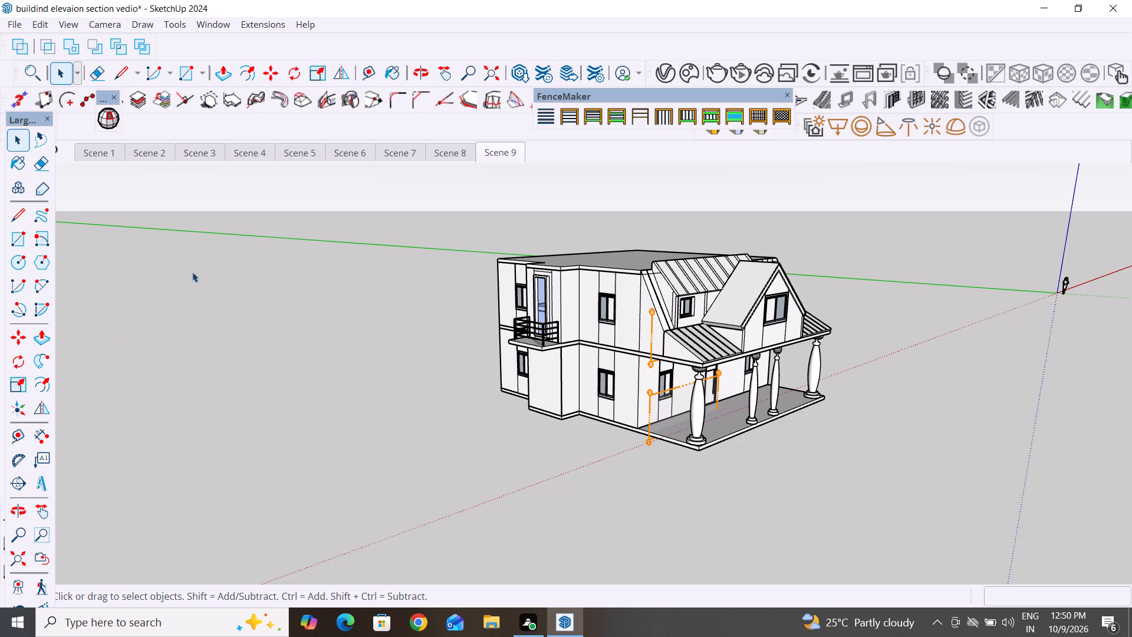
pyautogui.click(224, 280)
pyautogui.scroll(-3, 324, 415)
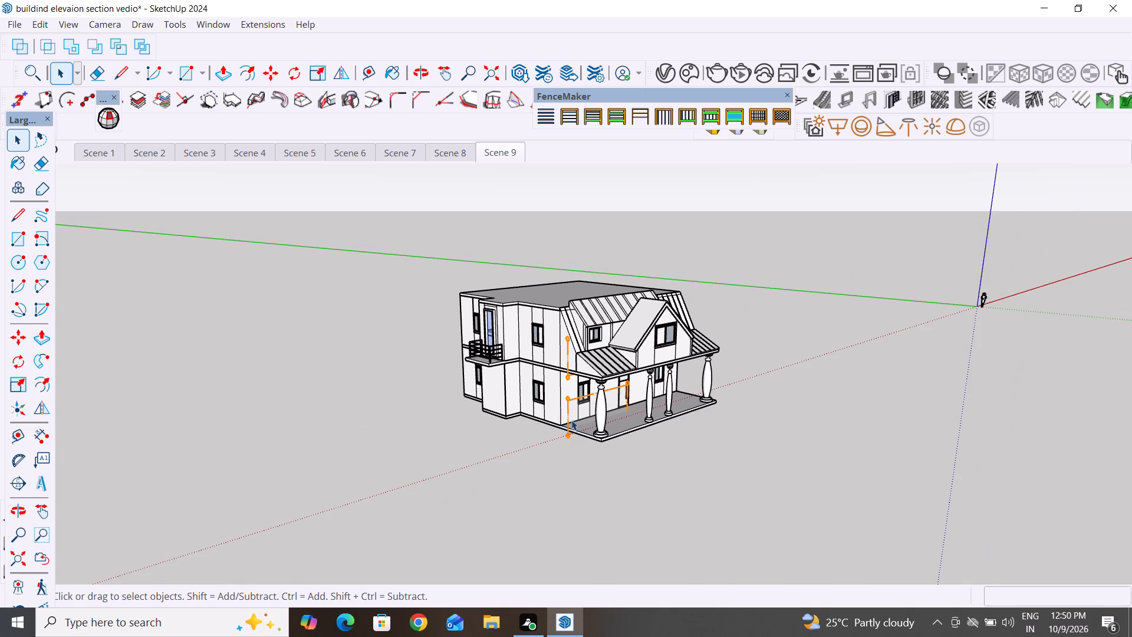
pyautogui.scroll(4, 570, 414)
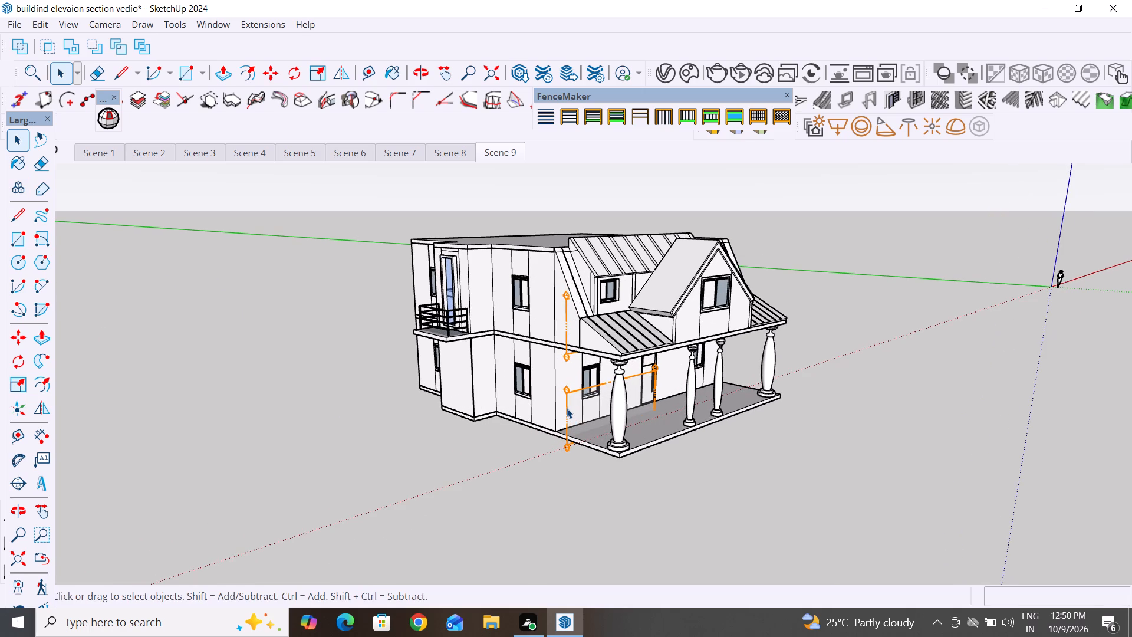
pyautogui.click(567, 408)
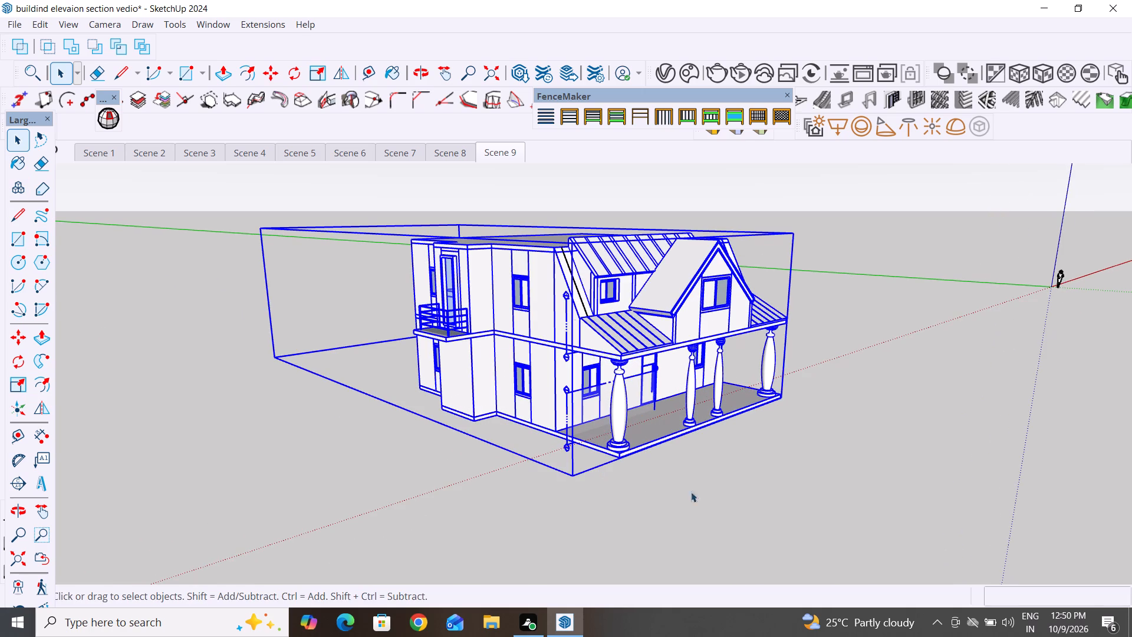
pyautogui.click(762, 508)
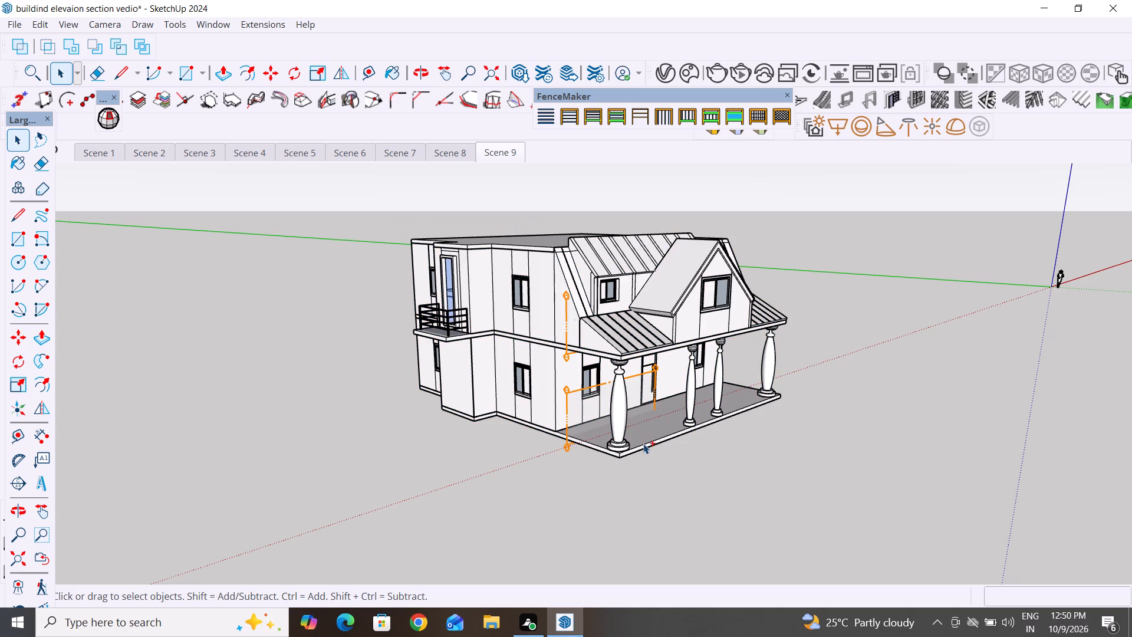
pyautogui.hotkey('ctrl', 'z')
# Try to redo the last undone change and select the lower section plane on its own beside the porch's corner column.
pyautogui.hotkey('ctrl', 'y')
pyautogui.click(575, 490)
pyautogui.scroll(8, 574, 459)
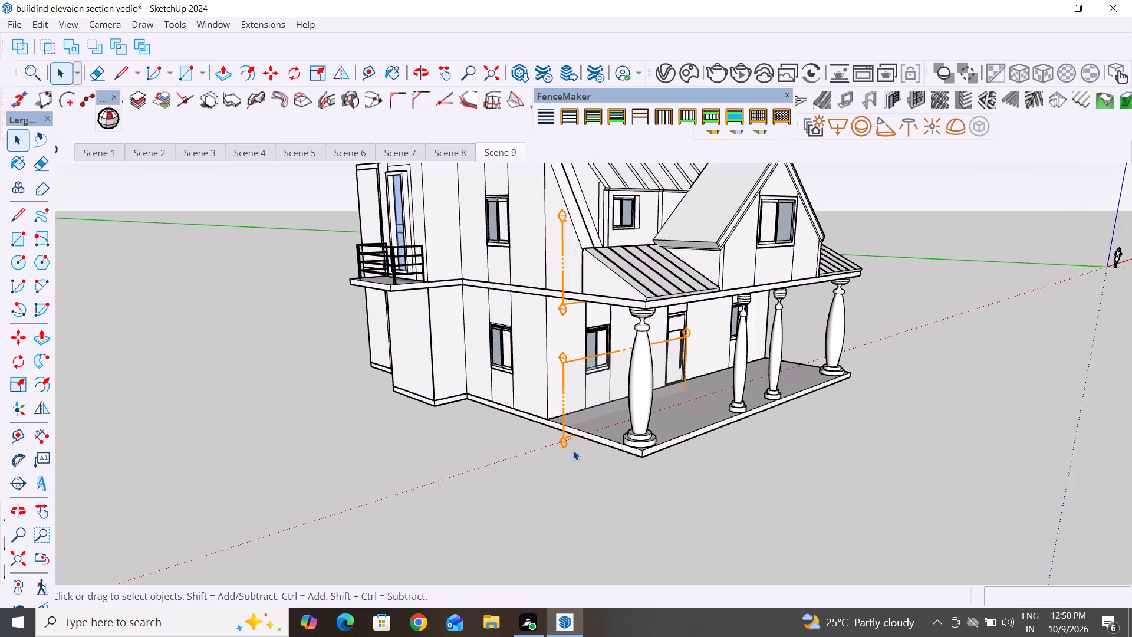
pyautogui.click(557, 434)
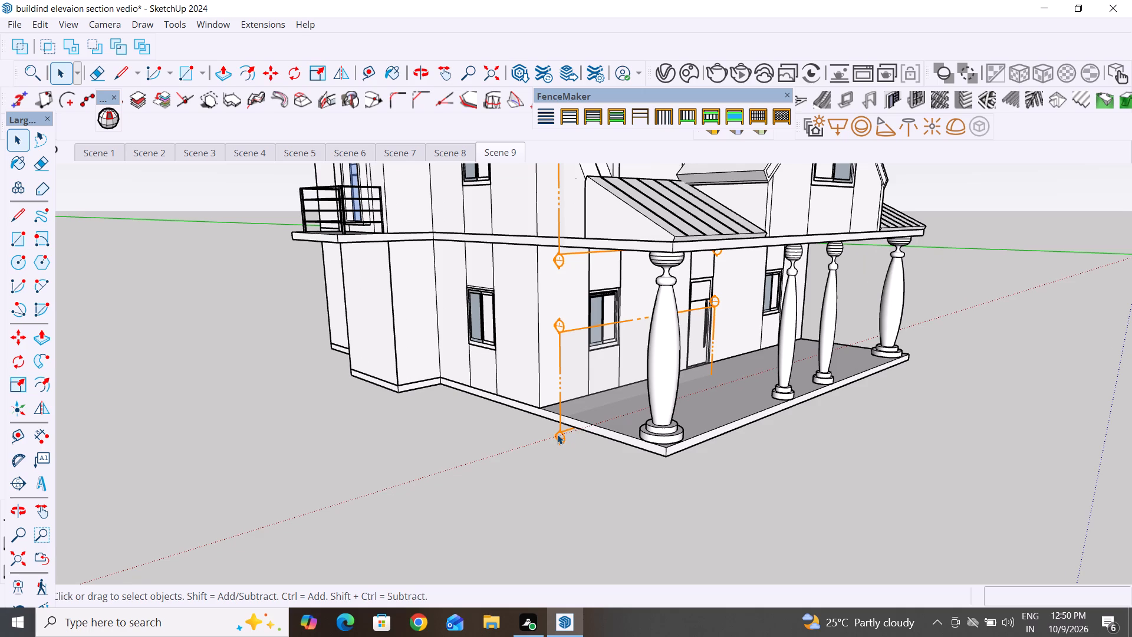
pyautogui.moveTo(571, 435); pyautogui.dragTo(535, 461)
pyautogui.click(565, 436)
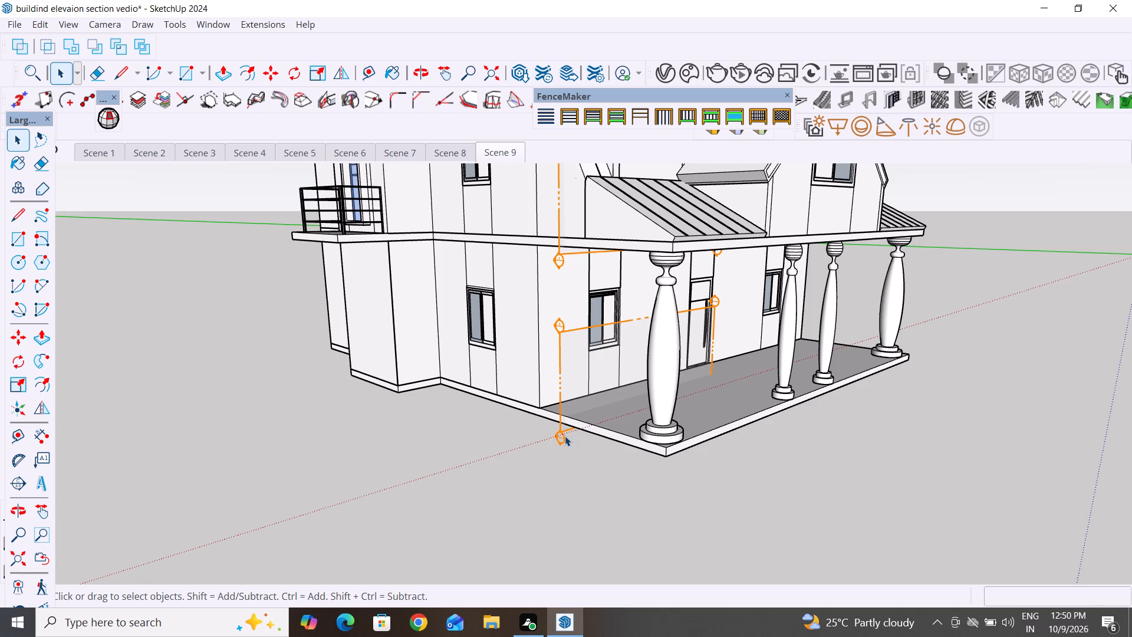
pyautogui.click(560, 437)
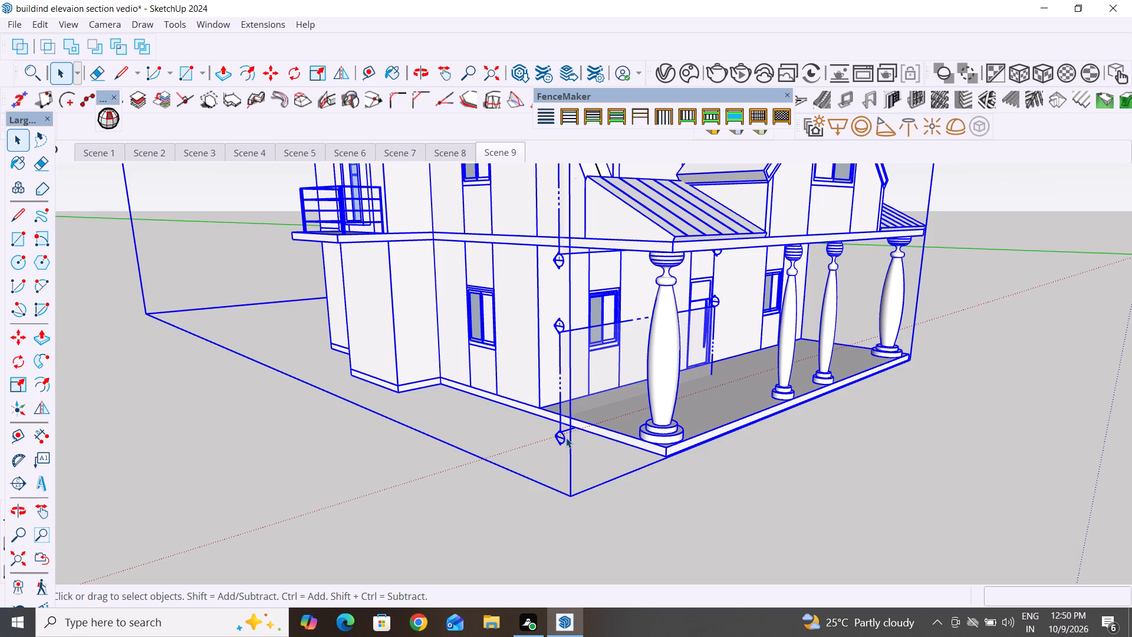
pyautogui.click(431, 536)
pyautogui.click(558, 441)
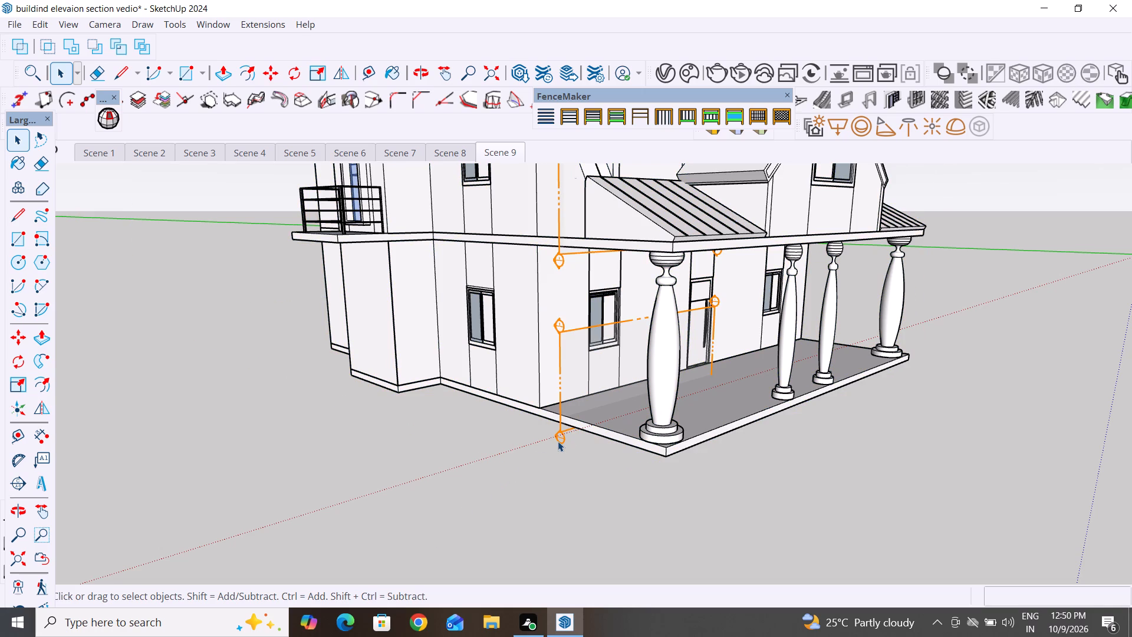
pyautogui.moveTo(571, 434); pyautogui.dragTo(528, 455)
# Explode the outer group that holds the whole building and its section planes.
pyautogui.click(565, 331)
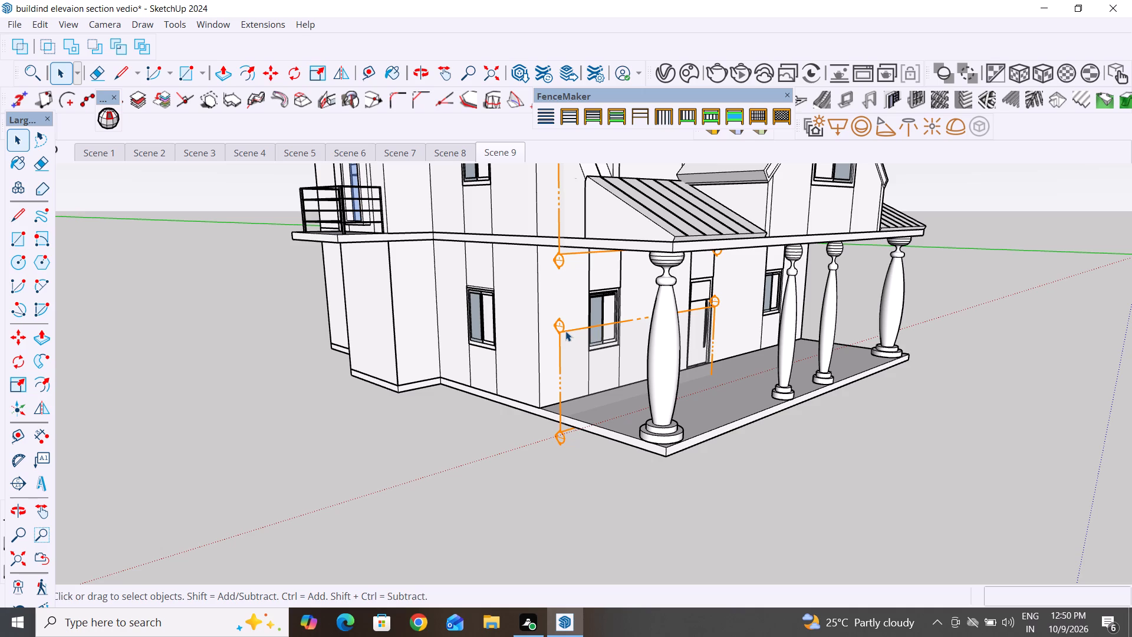
pyautogui.rightClick(565, 331)
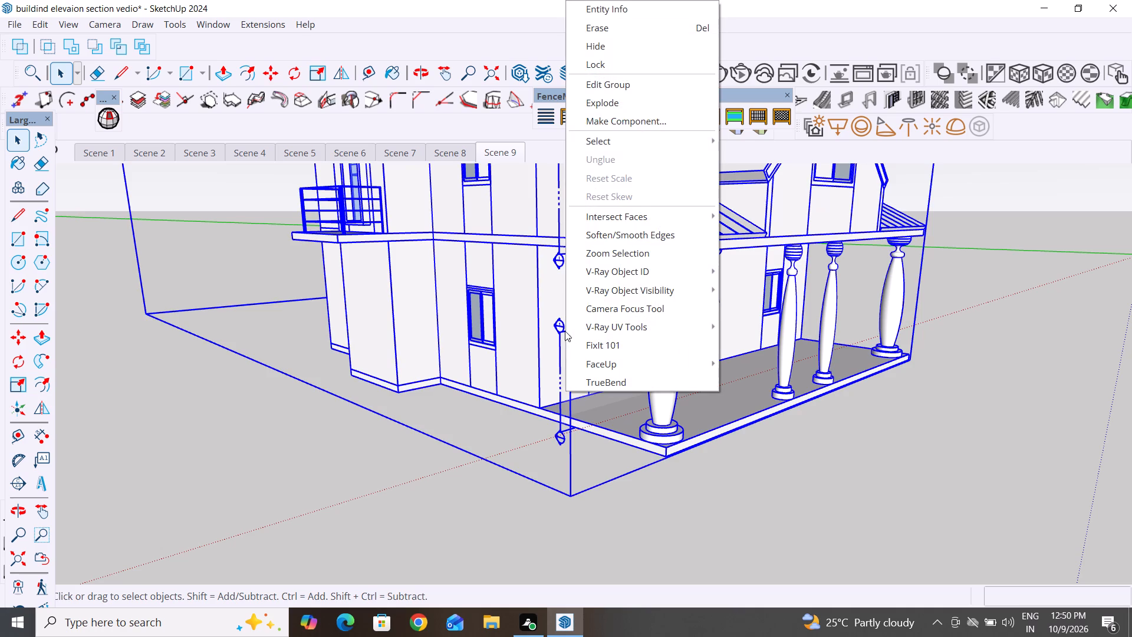
pyautogui.click(598, 103)
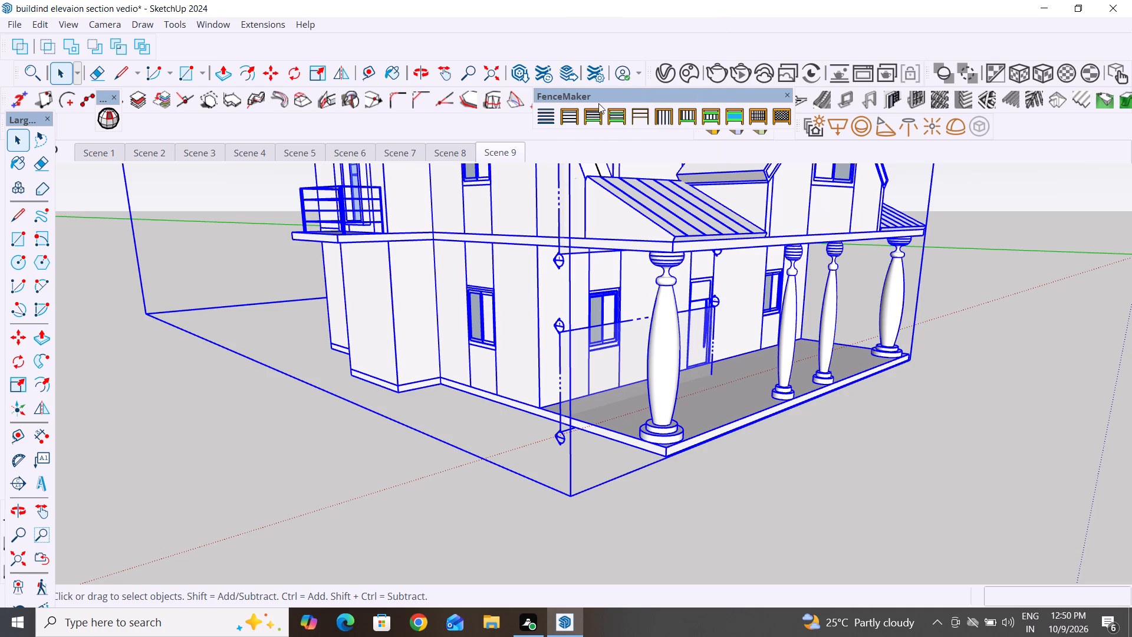
# Explode the ground-floor group so its section plane is separate from the walls.
pyautogui.click(799, 532)
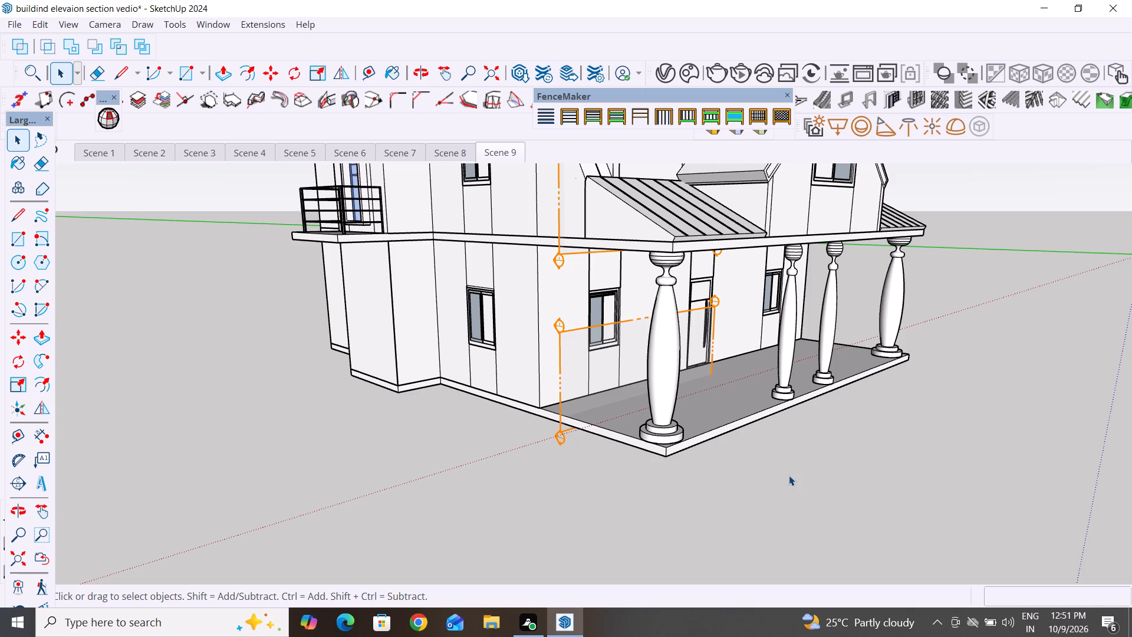
pyautogui.click(560, 434)
pyautogui.rightClick(560, 434)
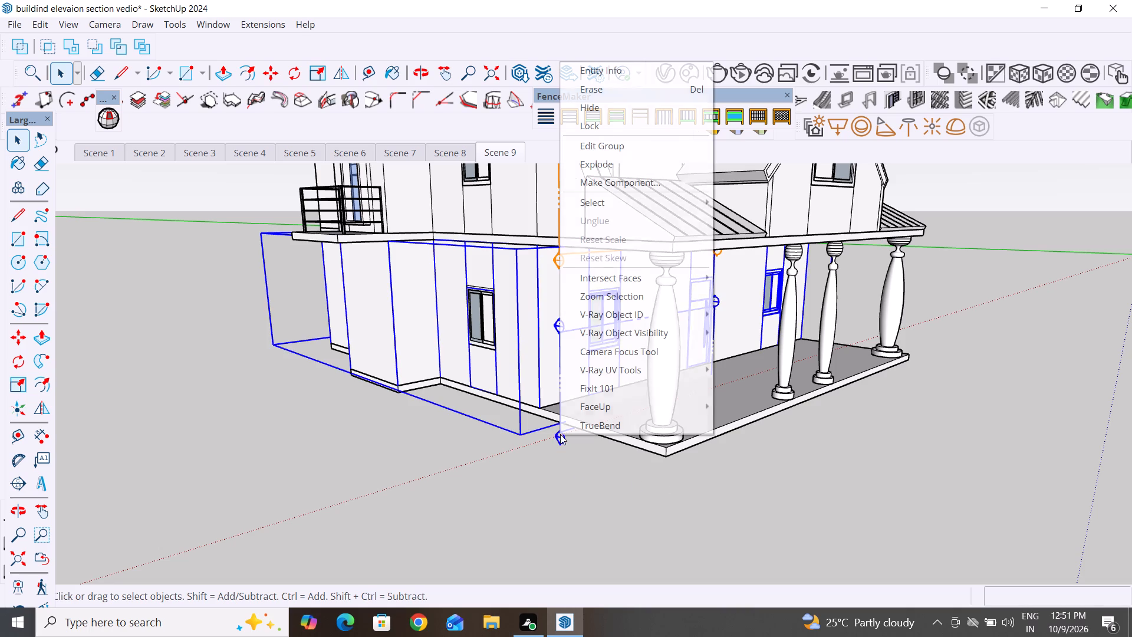
pyautogui.click(616, 165)
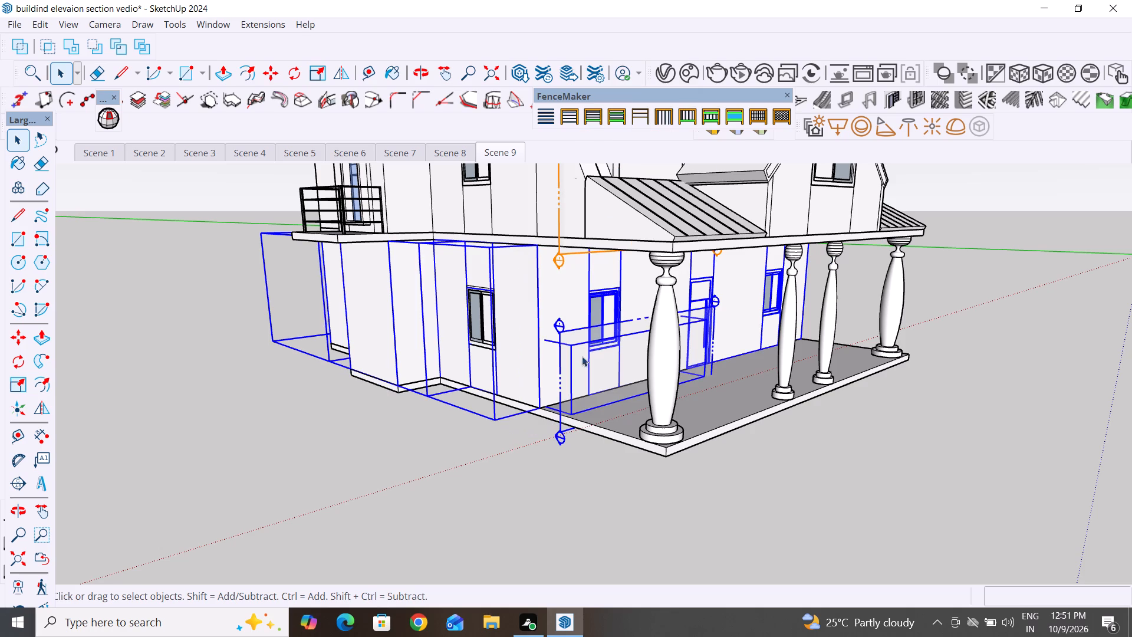
# Delete the ground-floor and upper-floor section planes near the front porch corner.
pyautogui.click(565, 474)
pyautogui.click(564, 439)
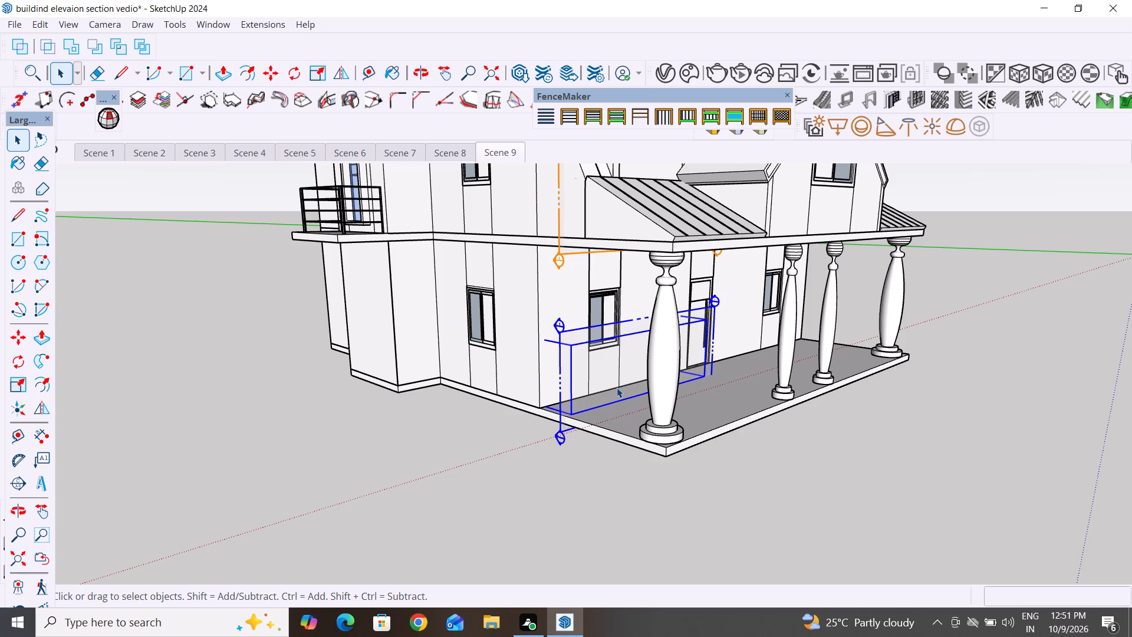
pyautogui.press('Delete')
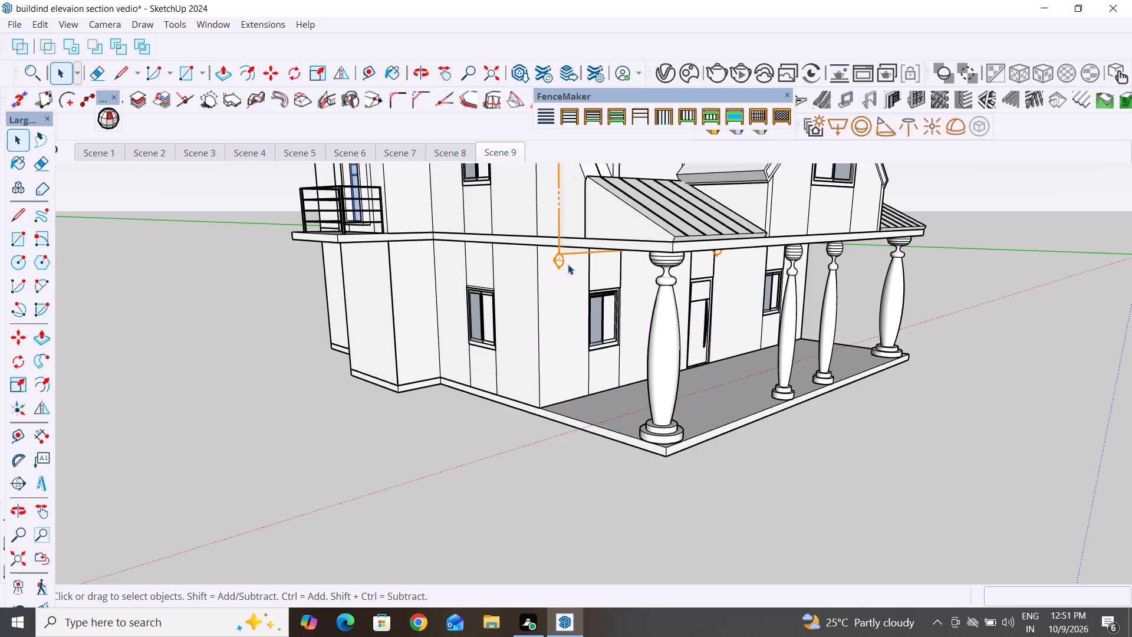
pyautogui.click(558, 257)
pyautogui.press('Delete')
# Place a section plane on the four-window side wall, accepting the name Section 1 and symbol 1.
pyautogui.scroll(-7, 583, 388)
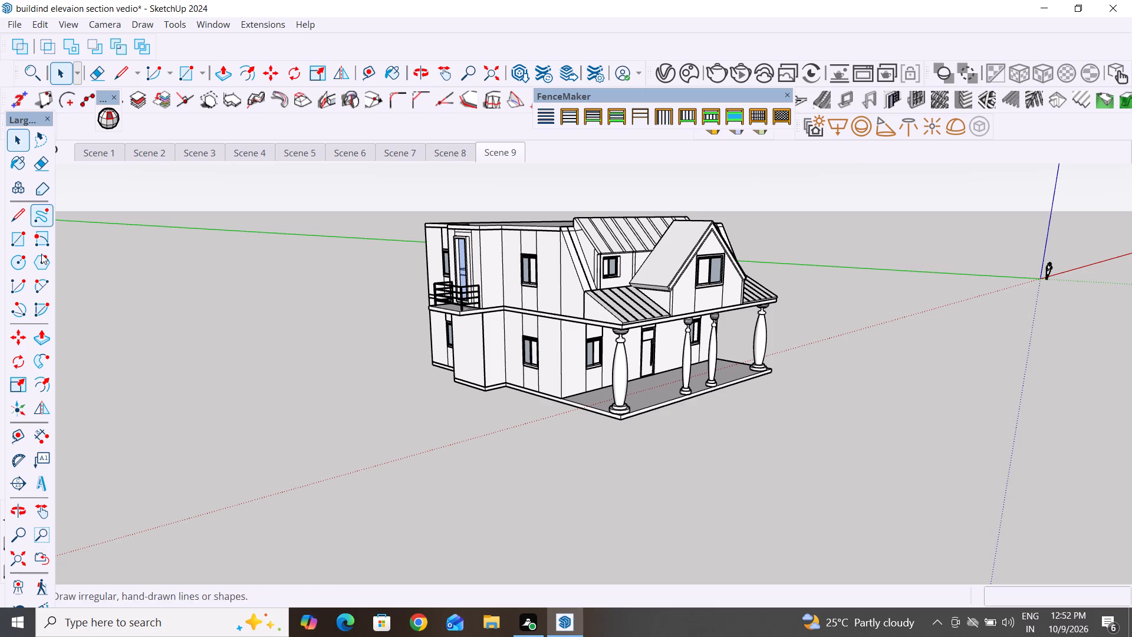
pyautogui.click(19, 492)
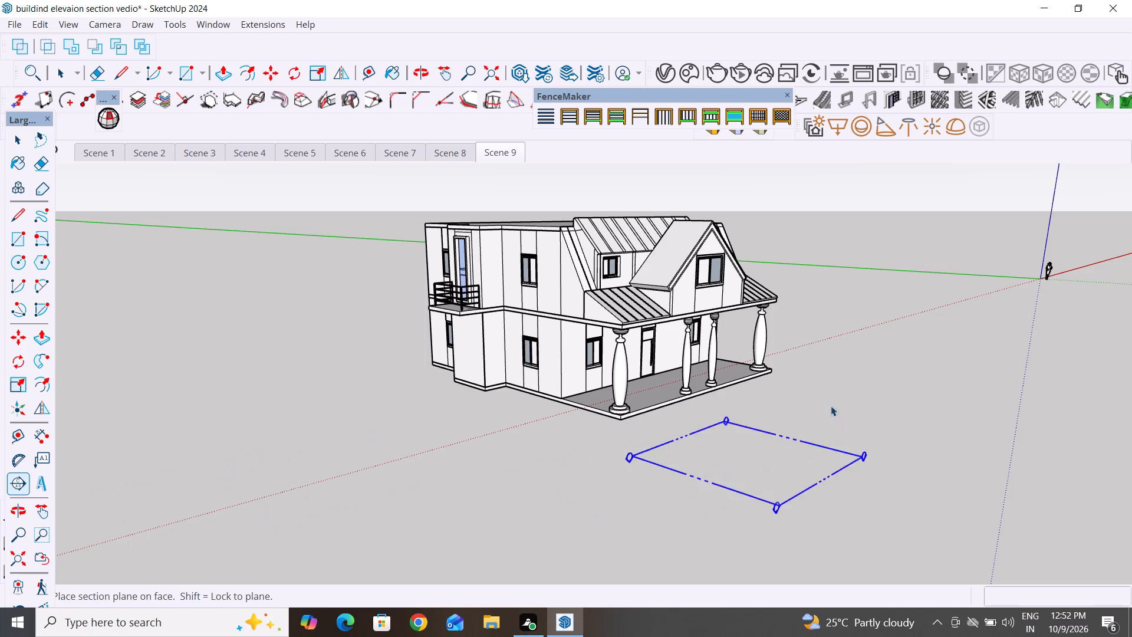
pyautogui.moveTo(970, 374); pyautogui.dragTo(965, 383, button='middle')
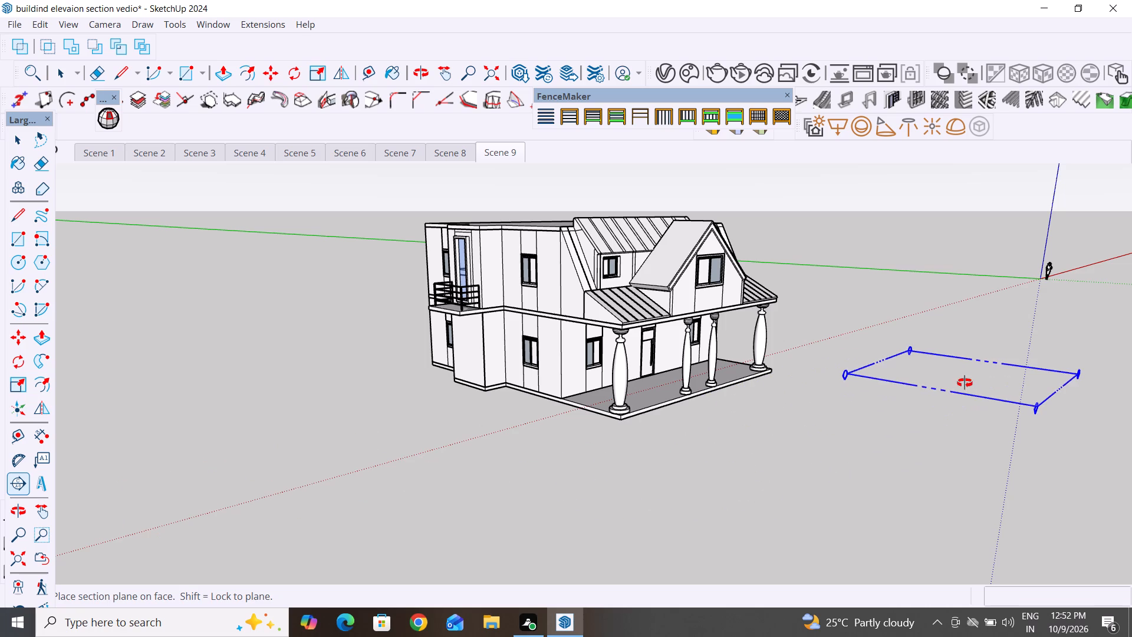
pyautogui.moveTo(965, 383); pyautogui.dragTo(798, 366, button='middle')
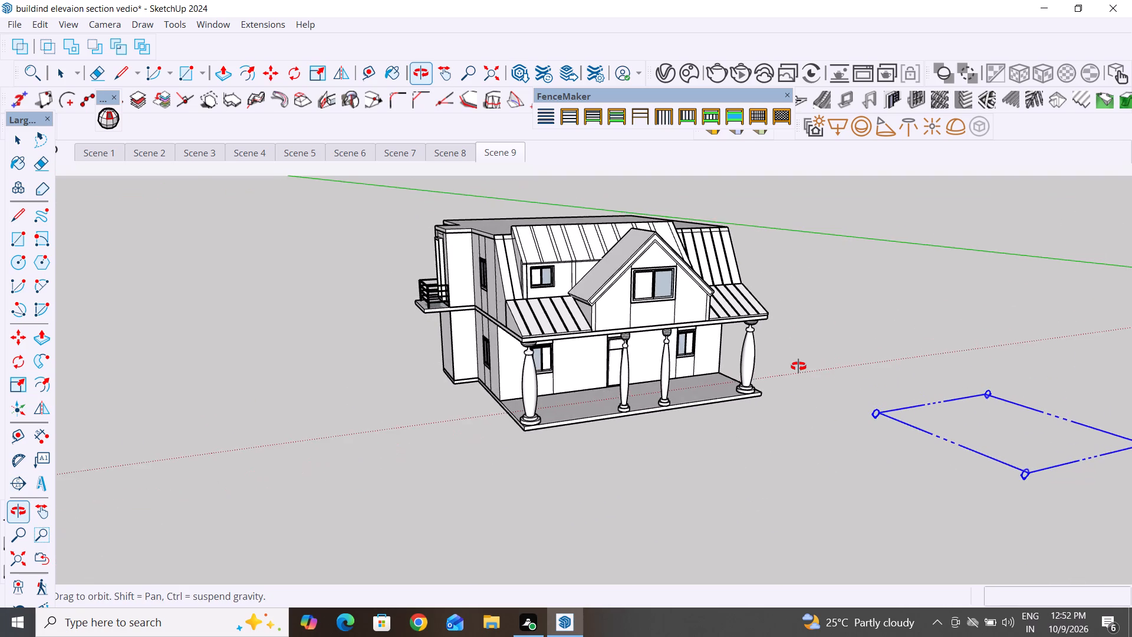
pyautogui.moveTo(798, 366); pyautogui.dragTo(613, 434, button='middle')
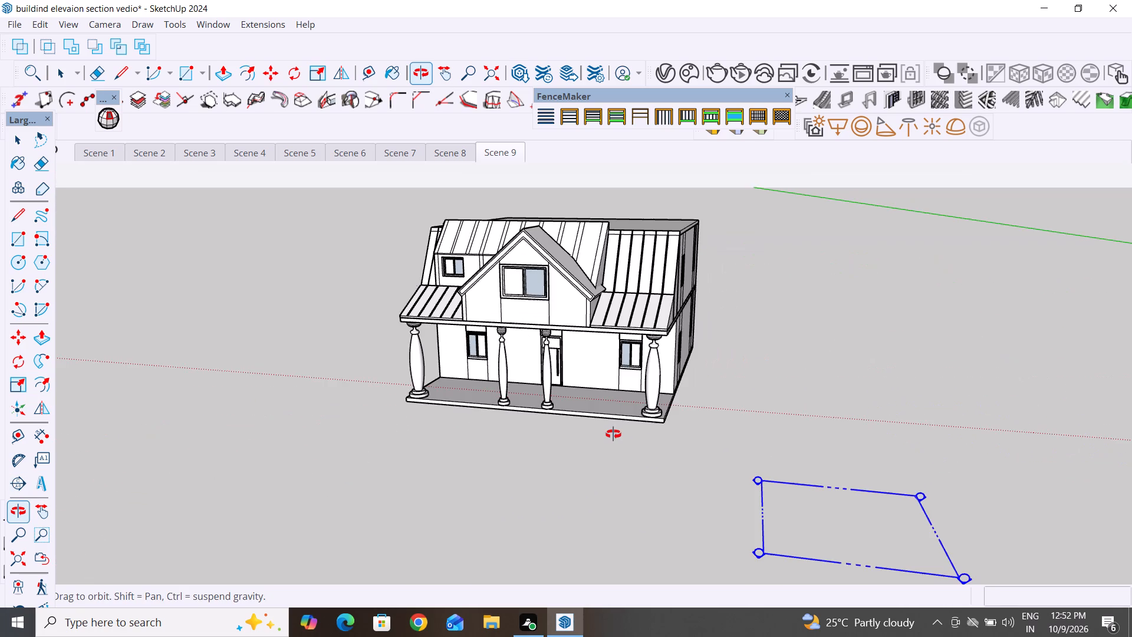
pyautogui.moveTo(613, 434); pyautogui.dragTo(585, 387, button='middle')
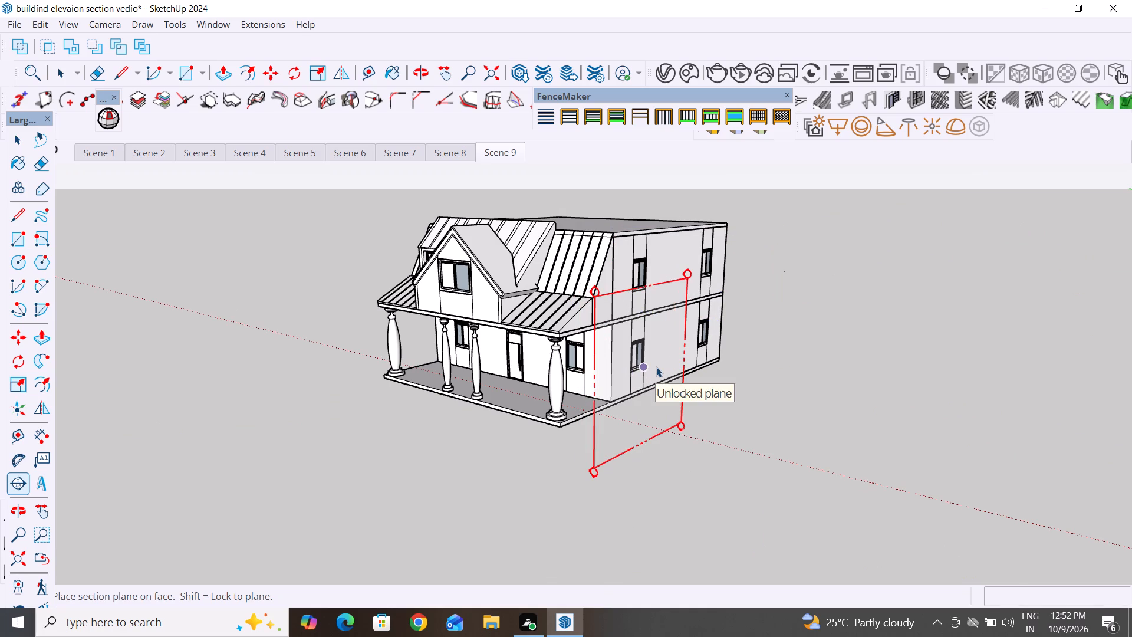
pyautogui.keyDown('shift'); pyautogui.click(667, 328); pyautogui.keyUp('shift')
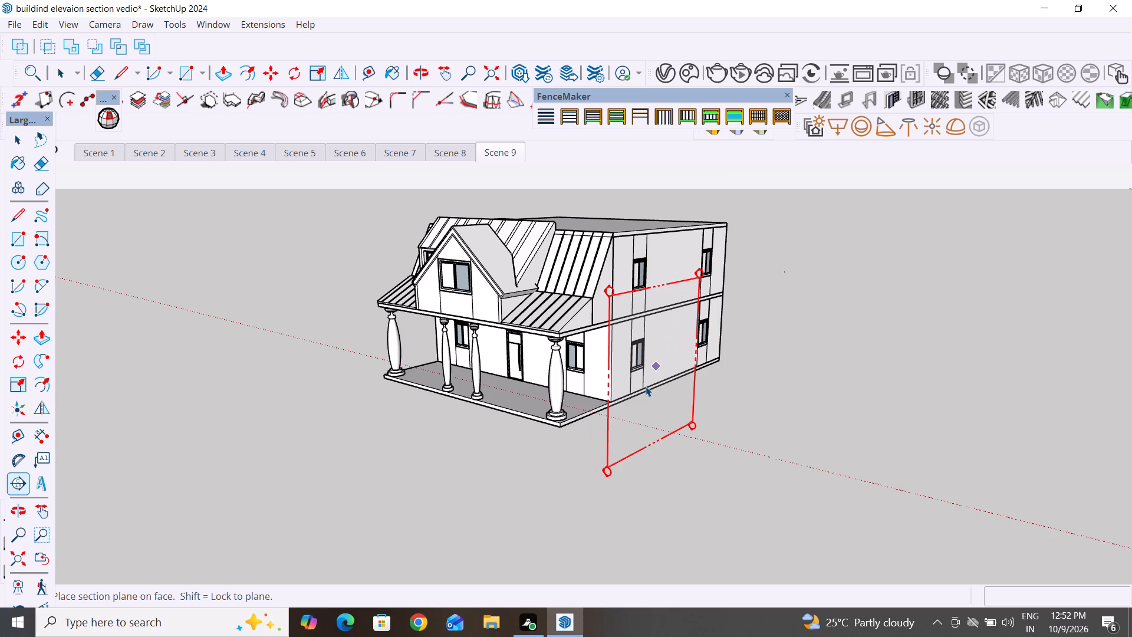
pyautogui.scroll(3, 655, 439)
pyautogui.scroll(1, 755, 271)
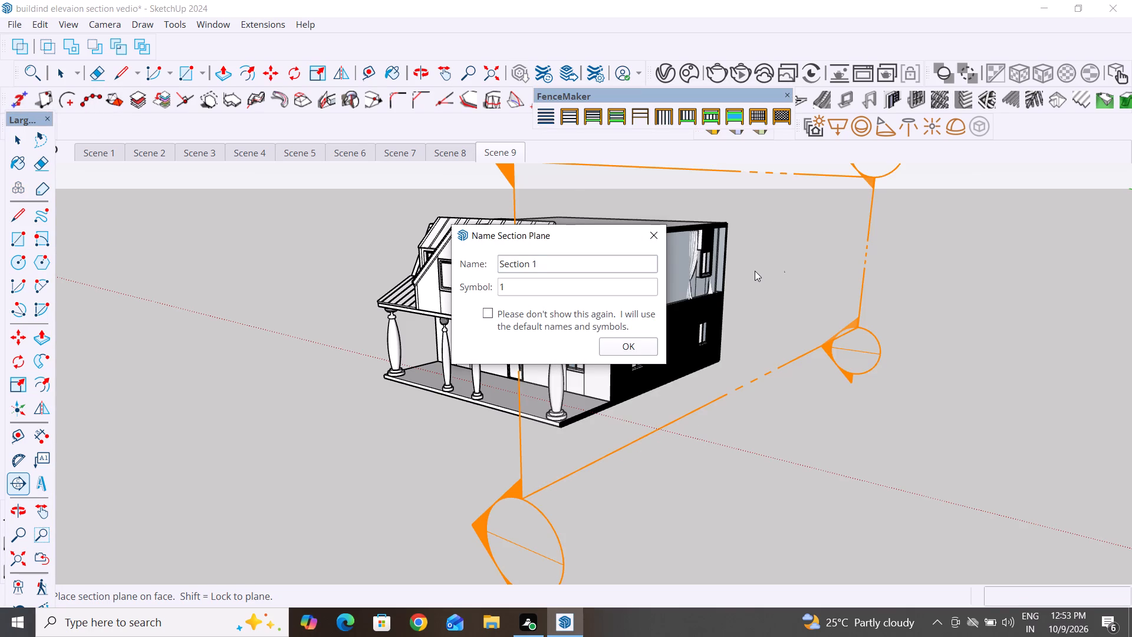
pyautogui.click(639, 350)
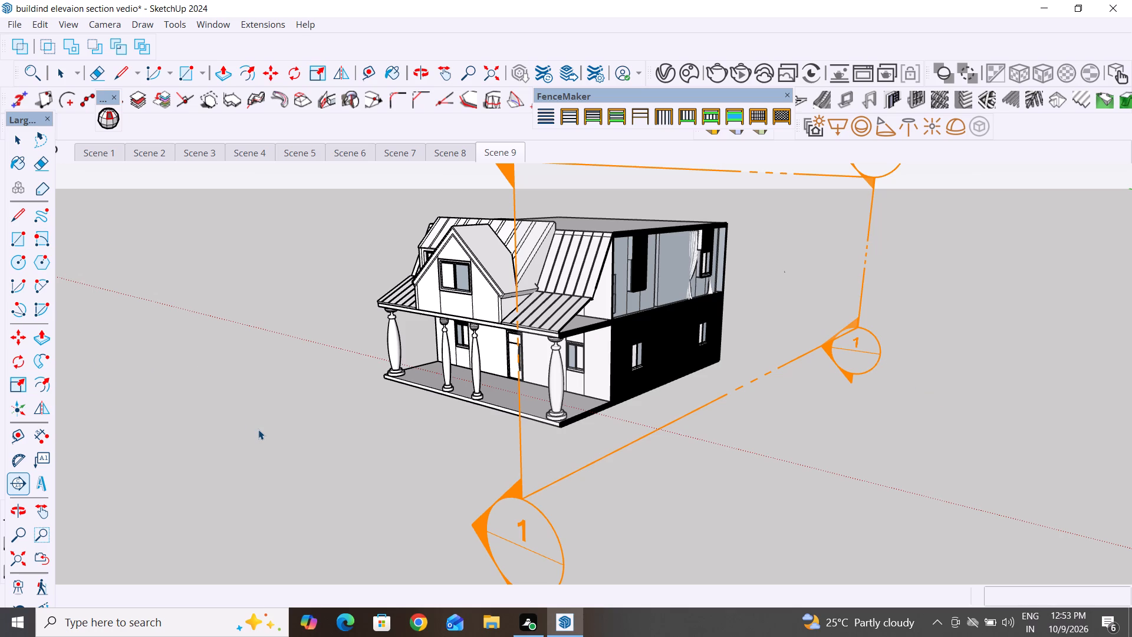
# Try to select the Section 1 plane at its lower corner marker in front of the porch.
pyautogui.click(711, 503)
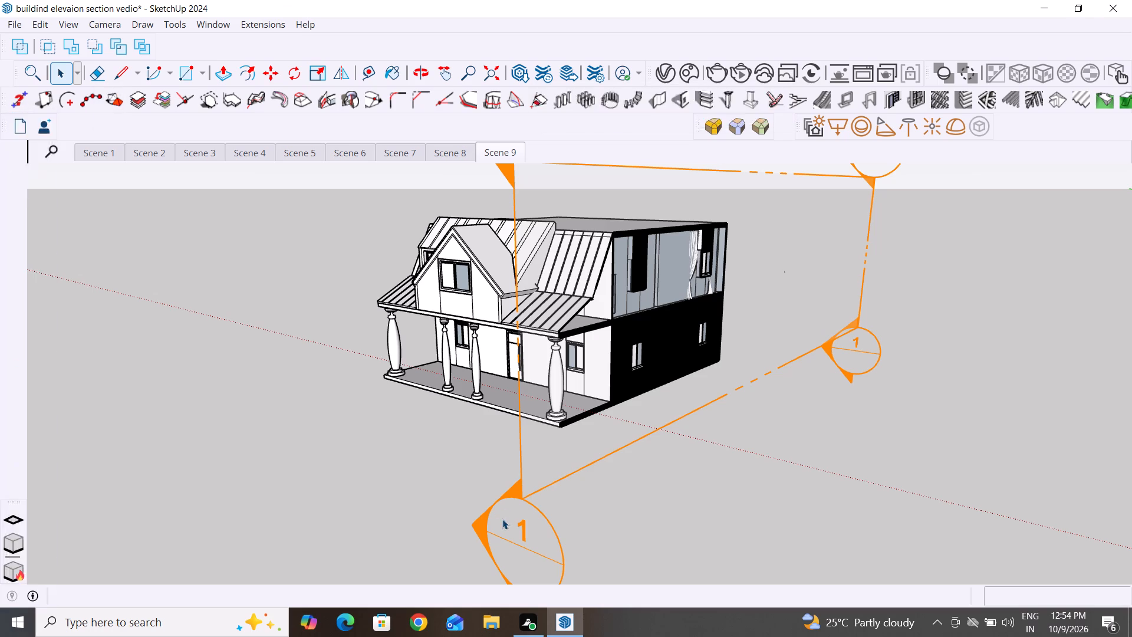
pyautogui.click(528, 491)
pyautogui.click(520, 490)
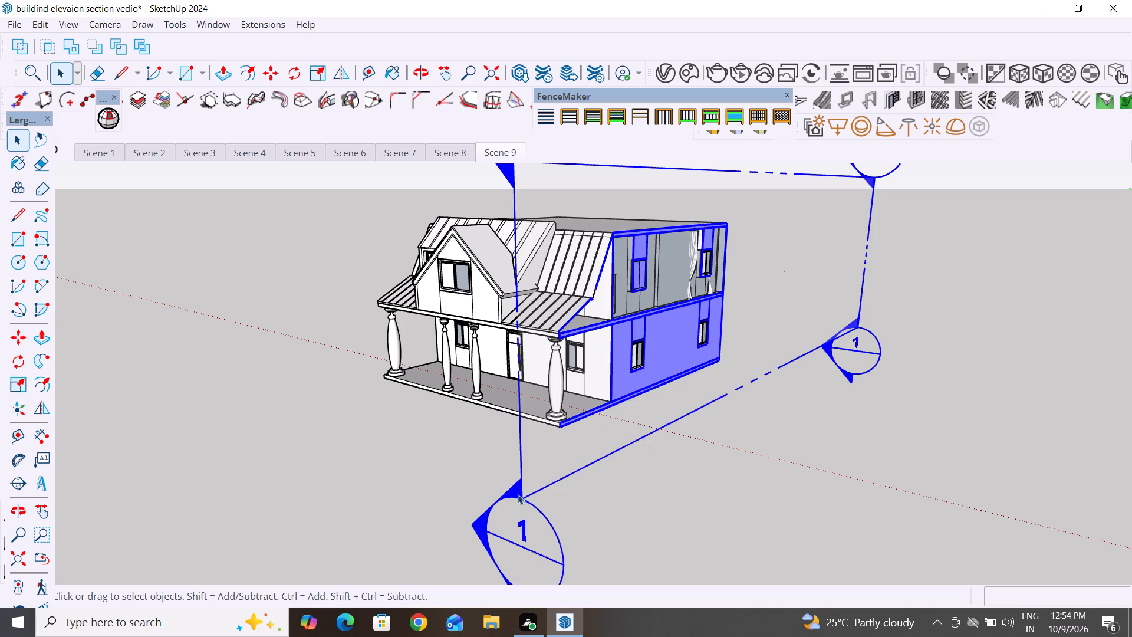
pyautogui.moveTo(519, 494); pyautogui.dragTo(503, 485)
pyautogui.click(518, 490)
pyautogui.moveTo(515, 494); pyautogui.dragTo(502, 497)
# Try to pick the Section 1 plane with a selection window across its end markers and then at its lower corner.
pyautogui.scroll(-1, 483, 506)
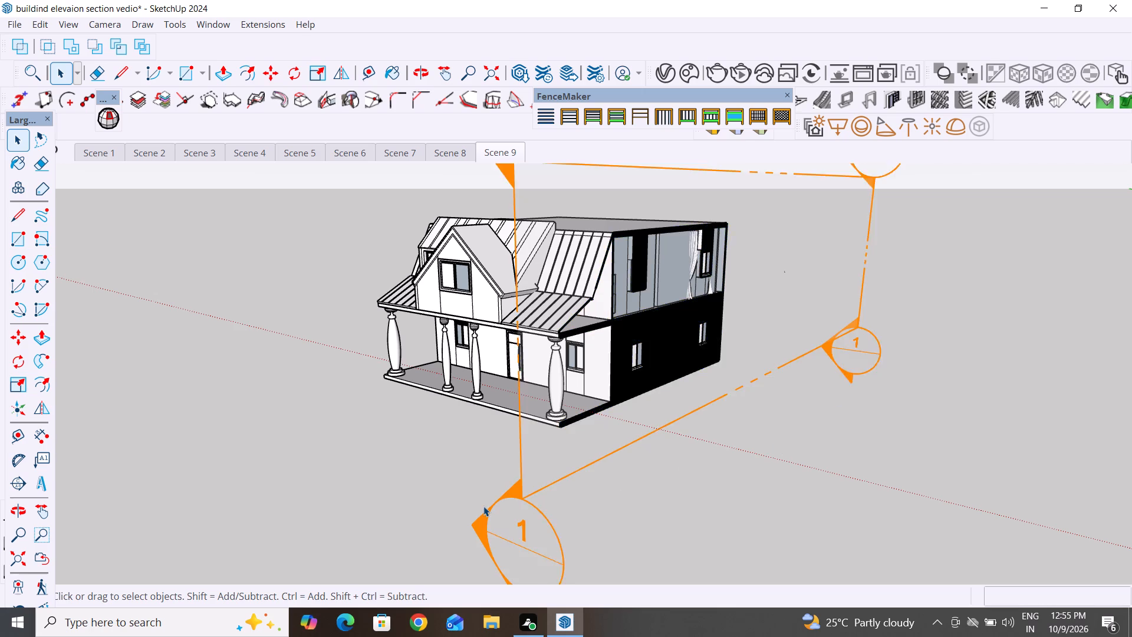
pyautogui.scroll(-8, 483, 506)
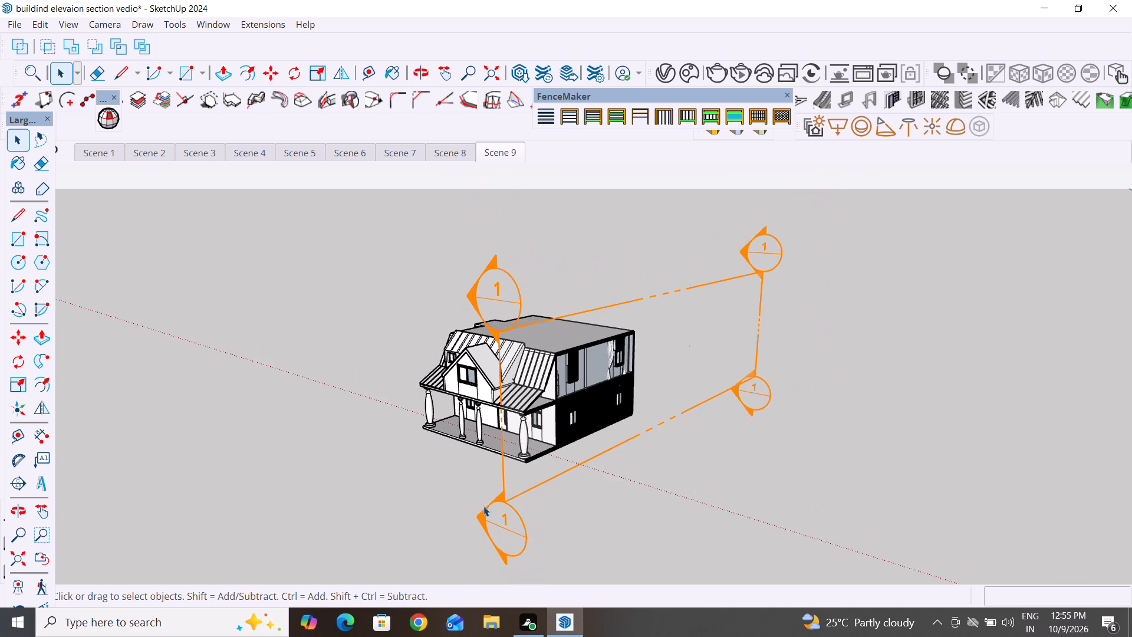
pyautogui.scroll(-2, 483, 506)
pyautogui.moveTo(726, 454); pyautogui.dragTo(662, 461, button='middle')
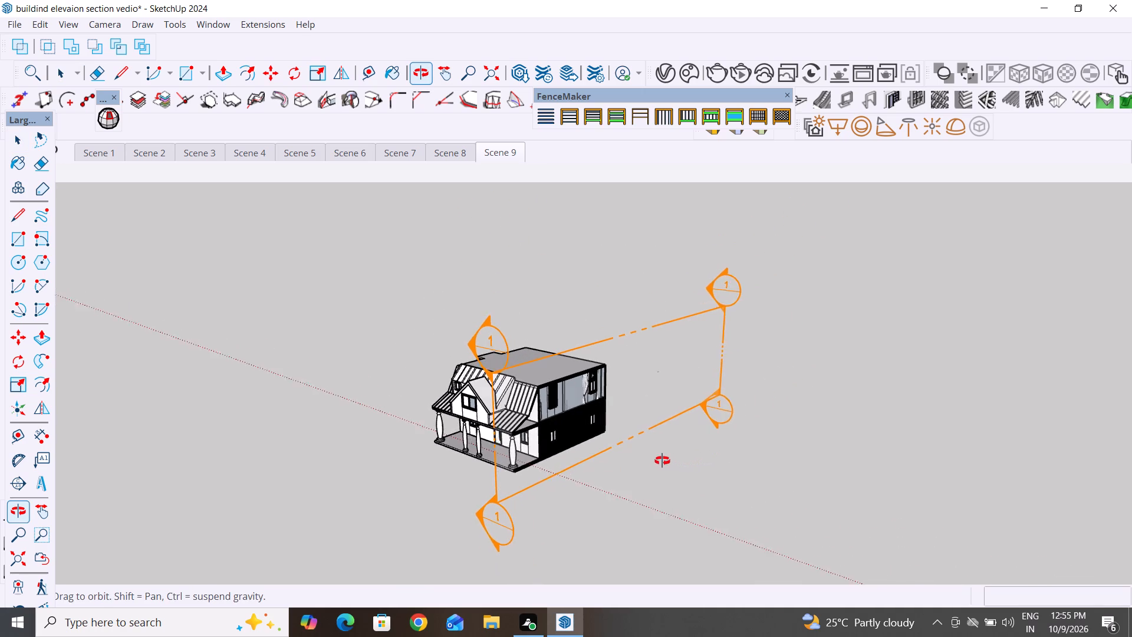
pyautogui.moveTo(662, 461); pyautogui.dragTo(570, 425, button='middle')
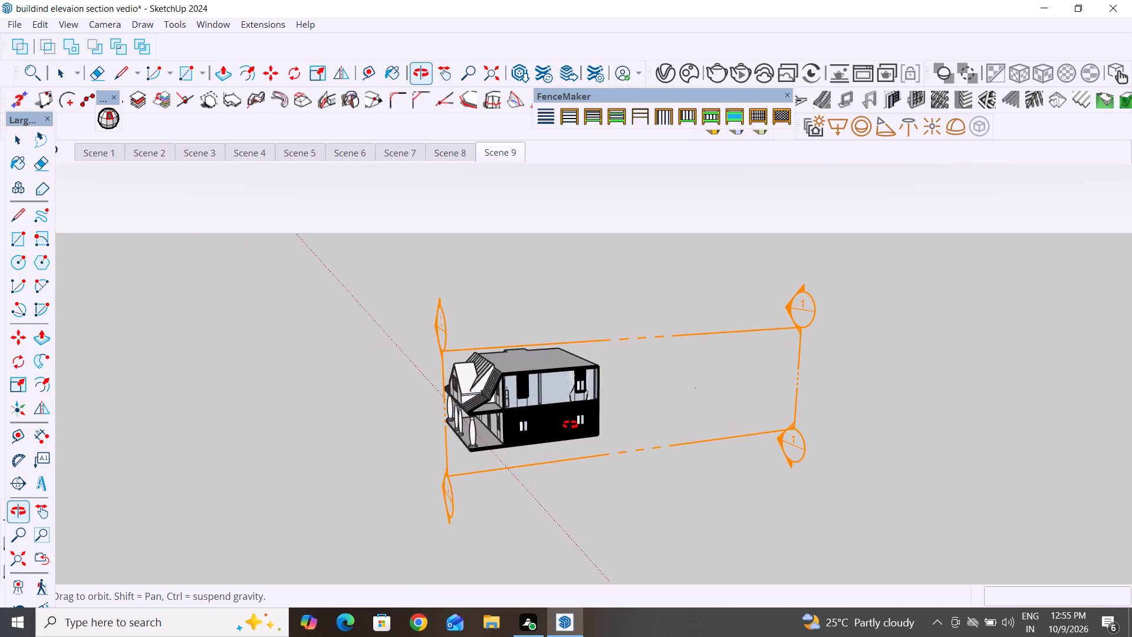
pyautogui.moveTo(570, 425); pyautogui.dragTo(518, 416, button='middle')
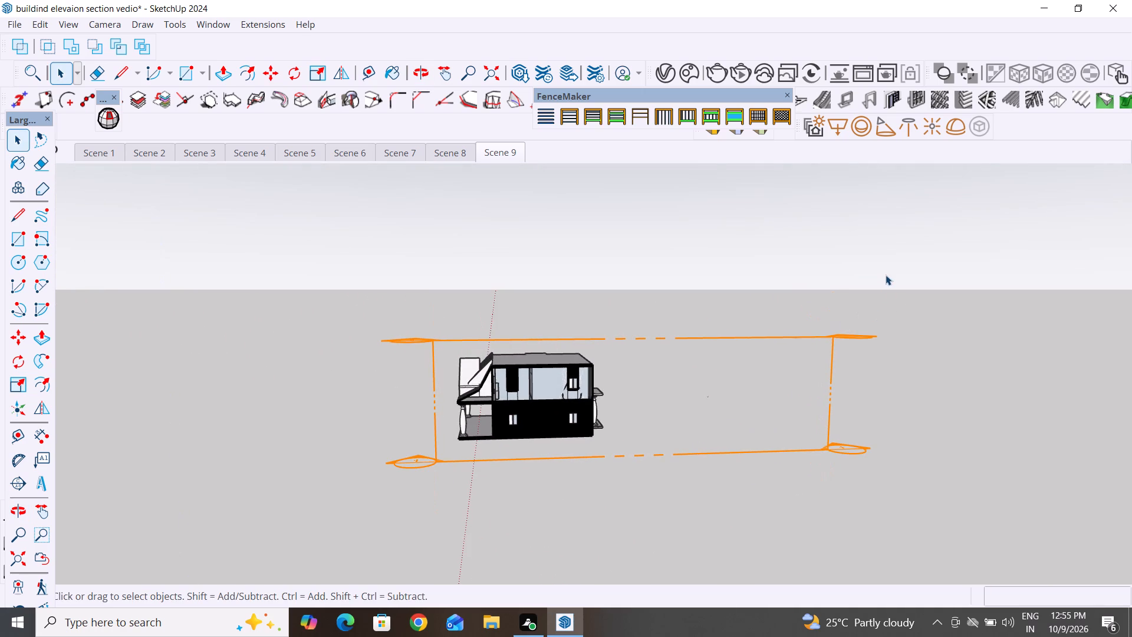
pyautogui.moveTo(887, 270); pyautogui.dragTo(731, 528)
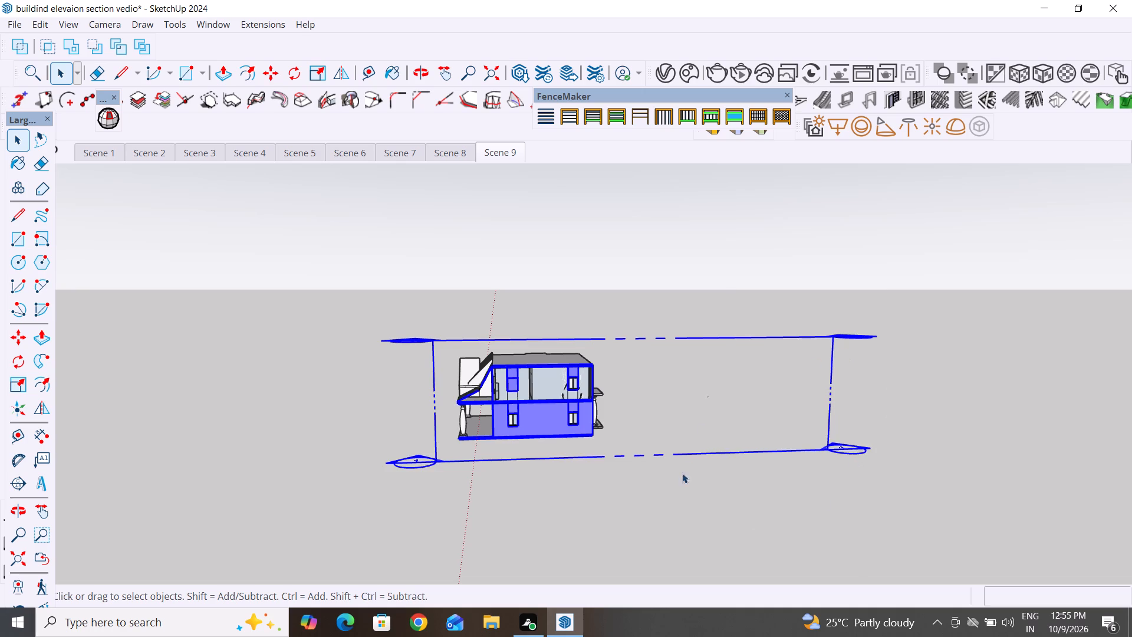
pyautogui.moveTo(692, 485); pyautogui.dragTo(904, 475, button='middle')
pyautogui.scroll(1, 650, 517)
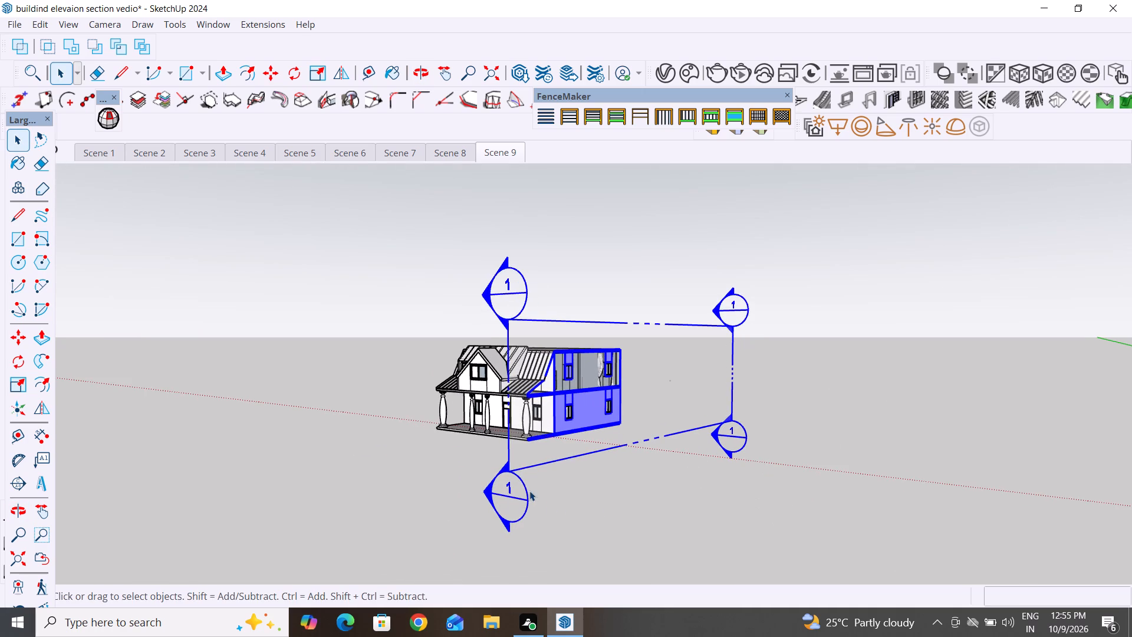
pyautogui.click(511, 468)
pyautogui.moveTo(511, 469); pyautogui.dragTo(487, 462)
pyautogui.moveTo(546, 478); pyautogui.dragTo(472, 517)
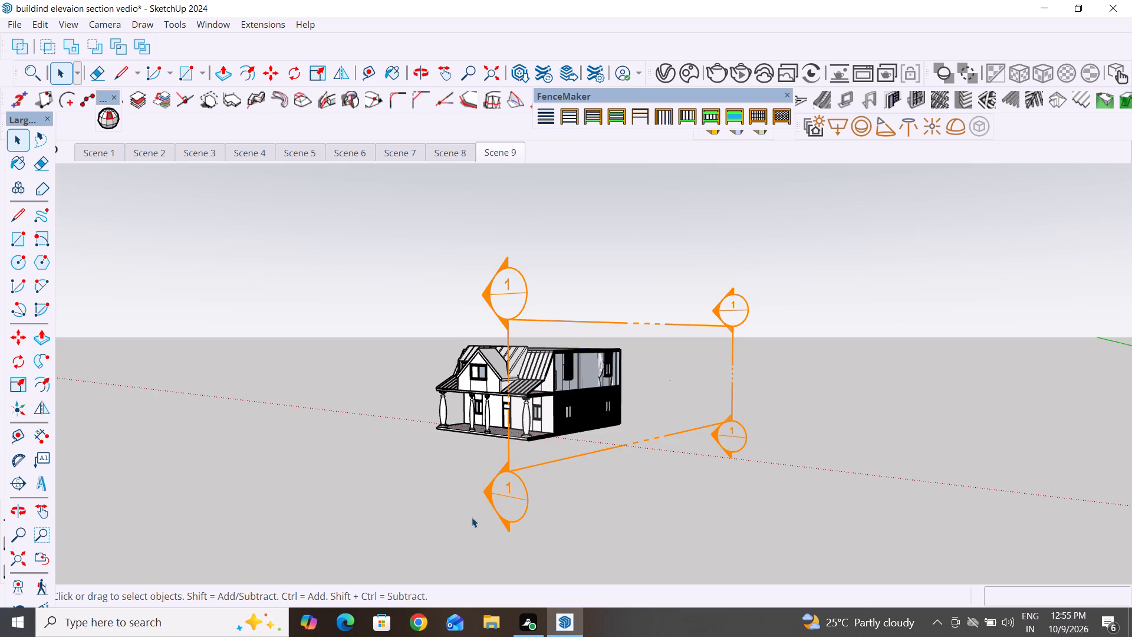
# Select the whole Section 1 plane that stands along the four-window side wall.
pyautogui.moveTo(570, 460); pyautogui.dragTo(515, 495)
pyautogui.moveTo(515, 495); pyautogui.dragTo(409, 553)
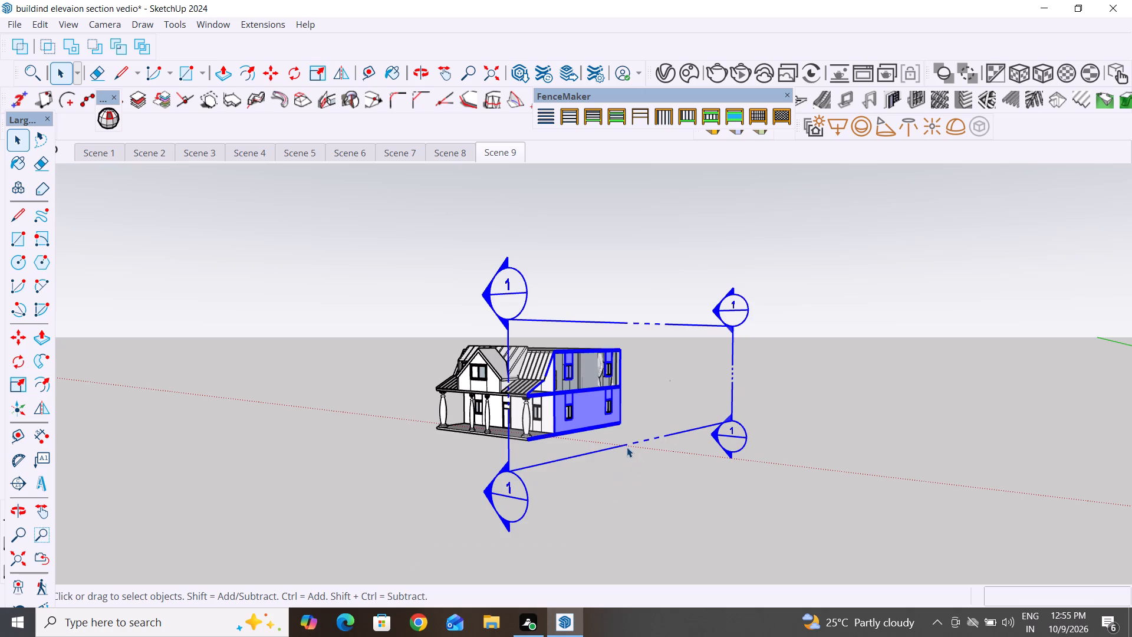
pyautogui.moveTo(626, 445); pyautogui.dragTo(606, 444)
pyautogui.moveTo(627, 322); pyautogui.dragTo(614, 323)
pyautogui.moveTo(614, 323); pyautogui.dragTo(593, 325)
pyautogui.scroll(3, 593, 325)
pyautogui.moveTo(911, 399); pyautogui.dragTo(764, 432, button='middle')
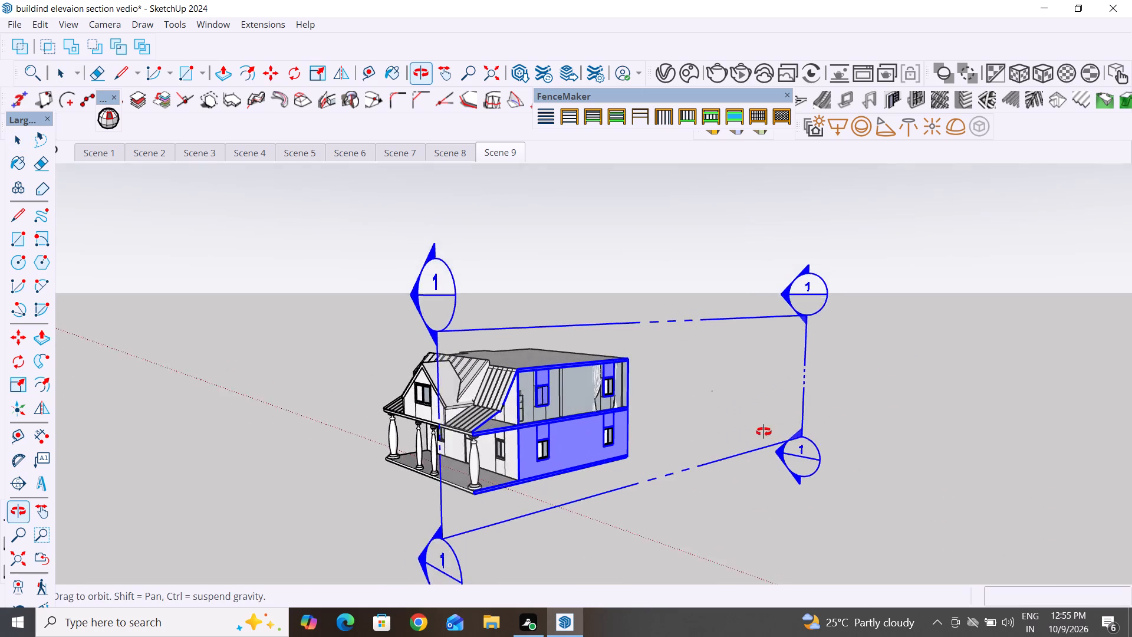
pyautogui.moveTo(764, 432); pyautogui.dragTo(666, 409, button='middle')
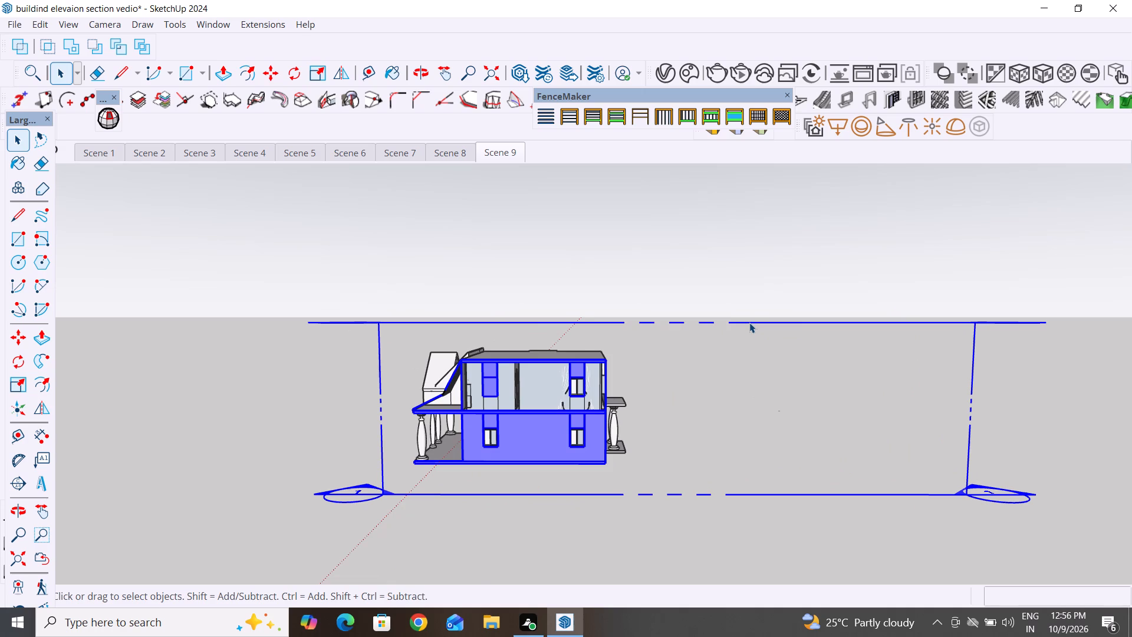
pyautogui.click(749, 323)
pyautogui.scroll(8, 751, 323)
pyautogui.scroll(-4, 835, 325)
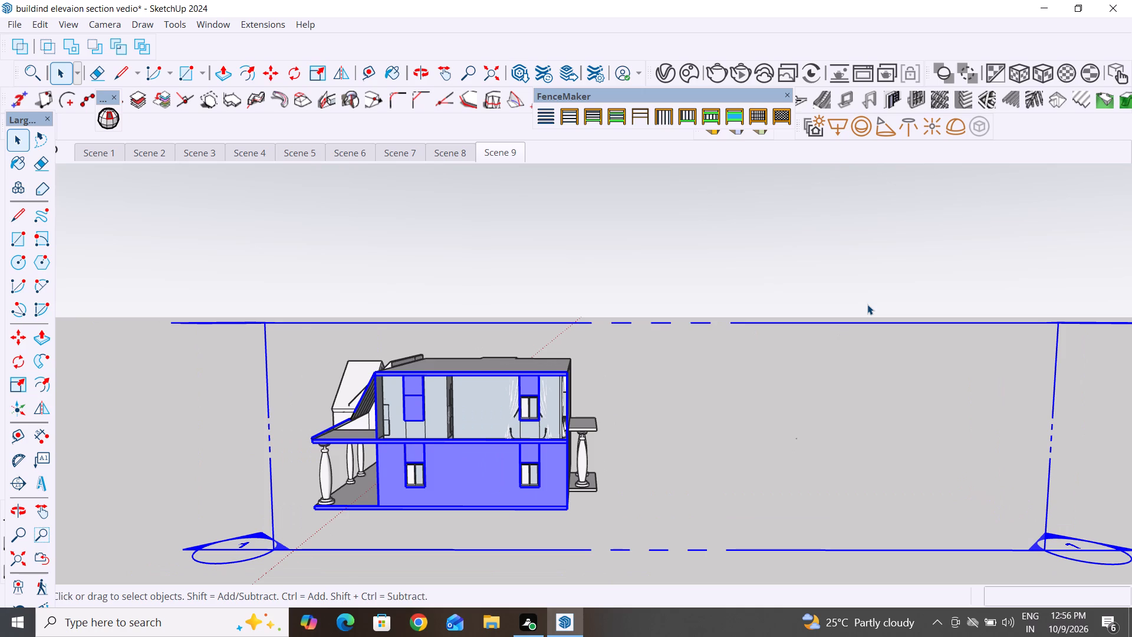
pyautogui.moveTo(998, 505); pyautogui.dragTo(928, 391)
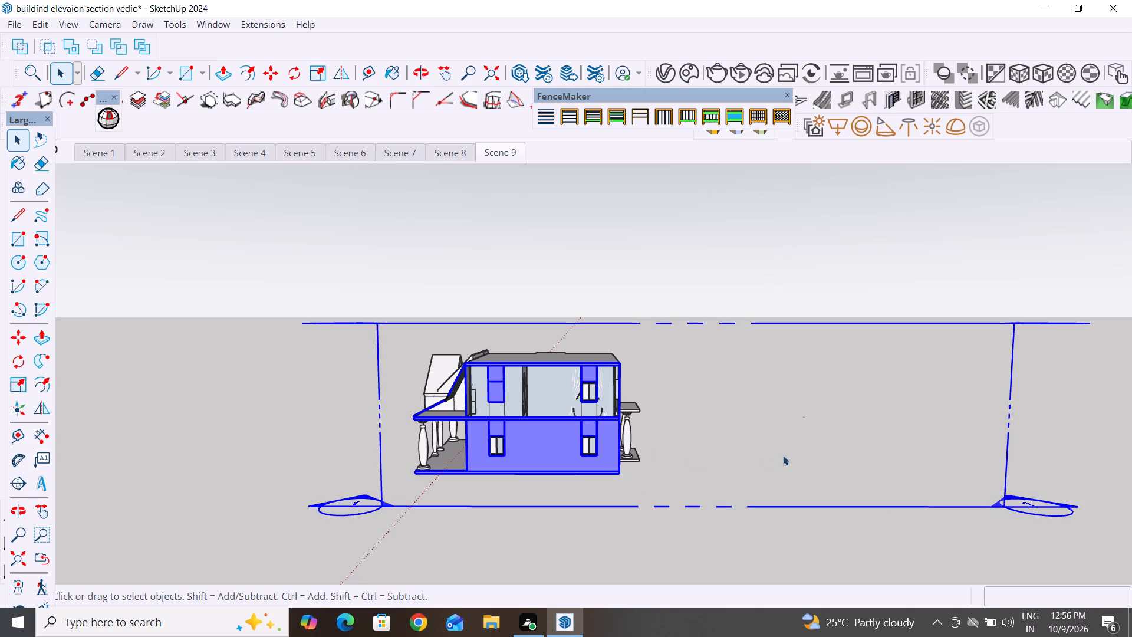
# Move the selected Section 1 plane outward from the four-window side wall so it stands clear of the house.
pyautogui.click(19, 339)
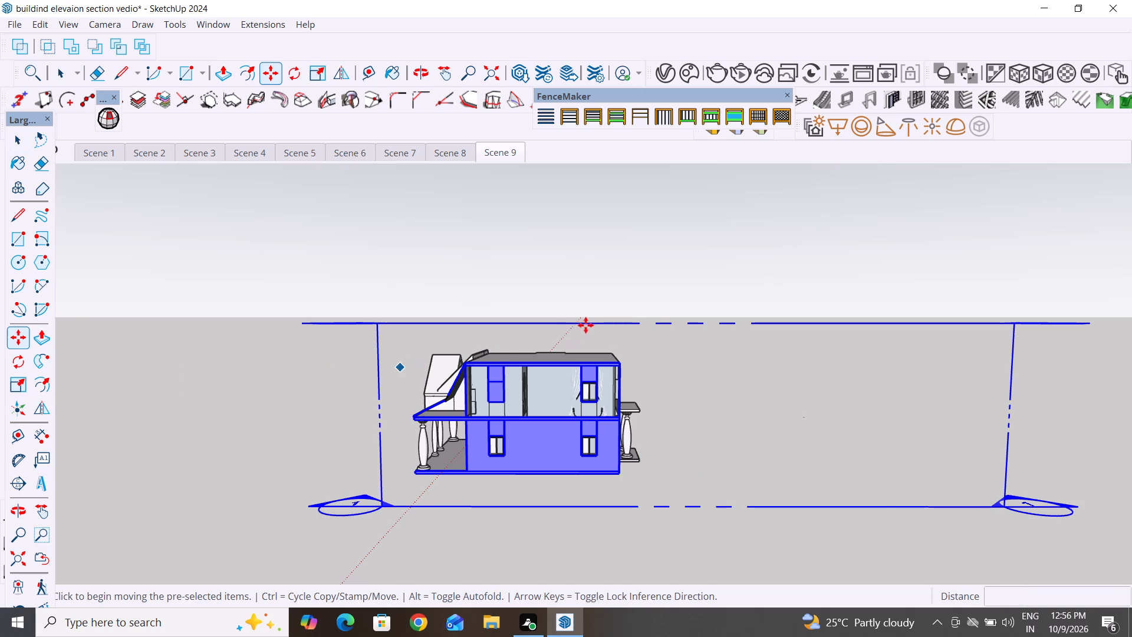
pyautogui.moveTo(590, 323); pyautogui.dragTo(591, 318)
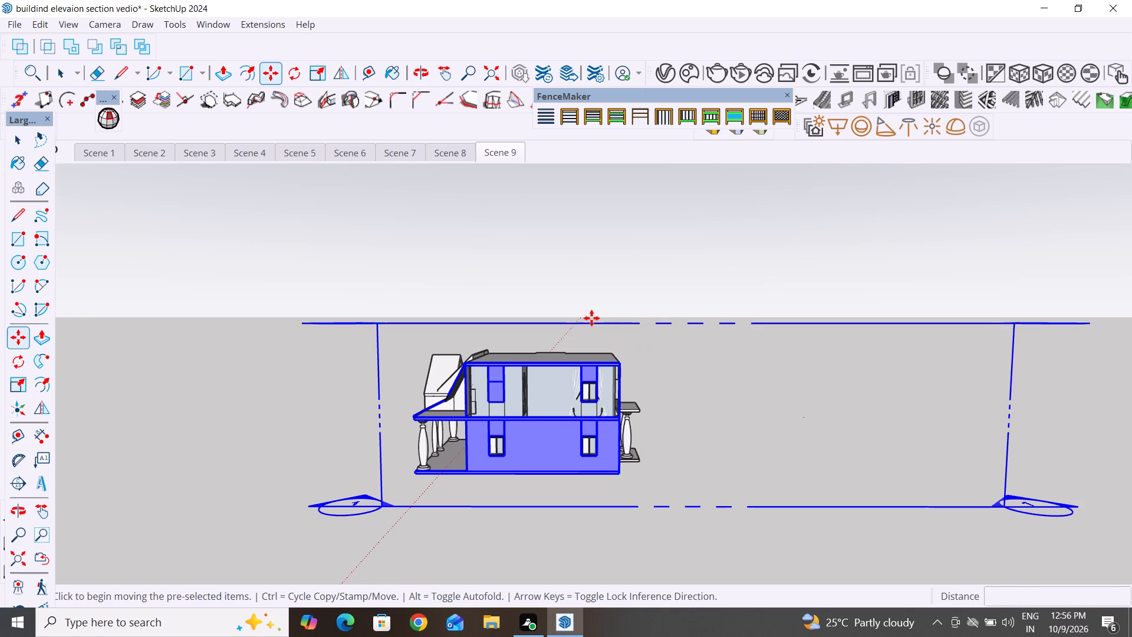
pyautogui.moveTo(591, 318); pyautogui.dragTo(595, 309)
pyautogui.scroll(-4, 595, 309)
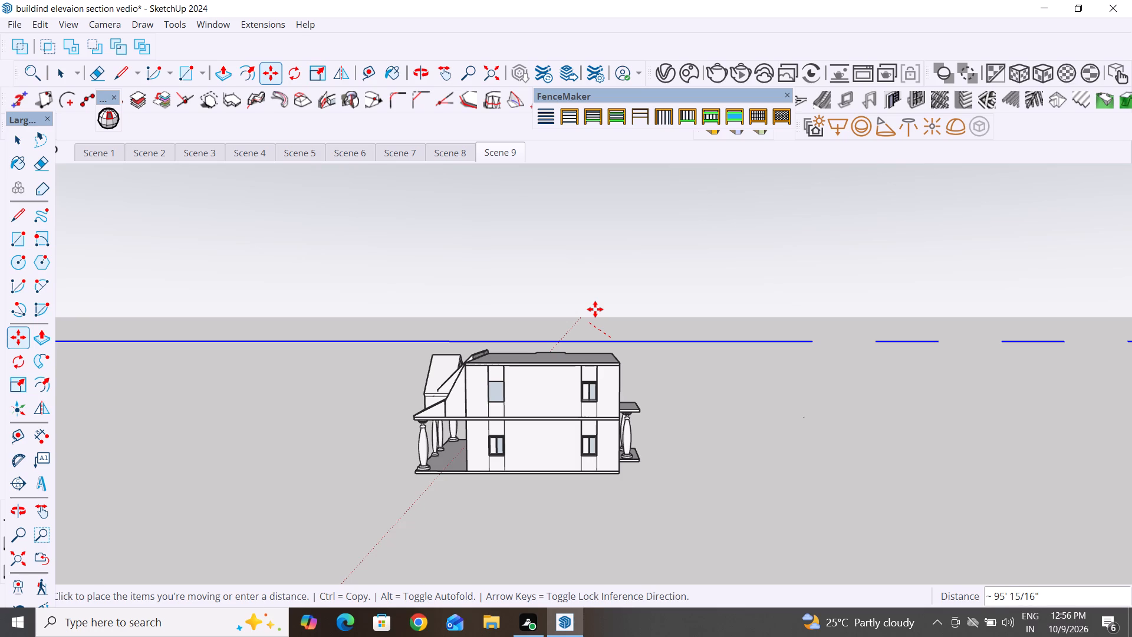
pyautogui.scroll(-8, 595, 309)
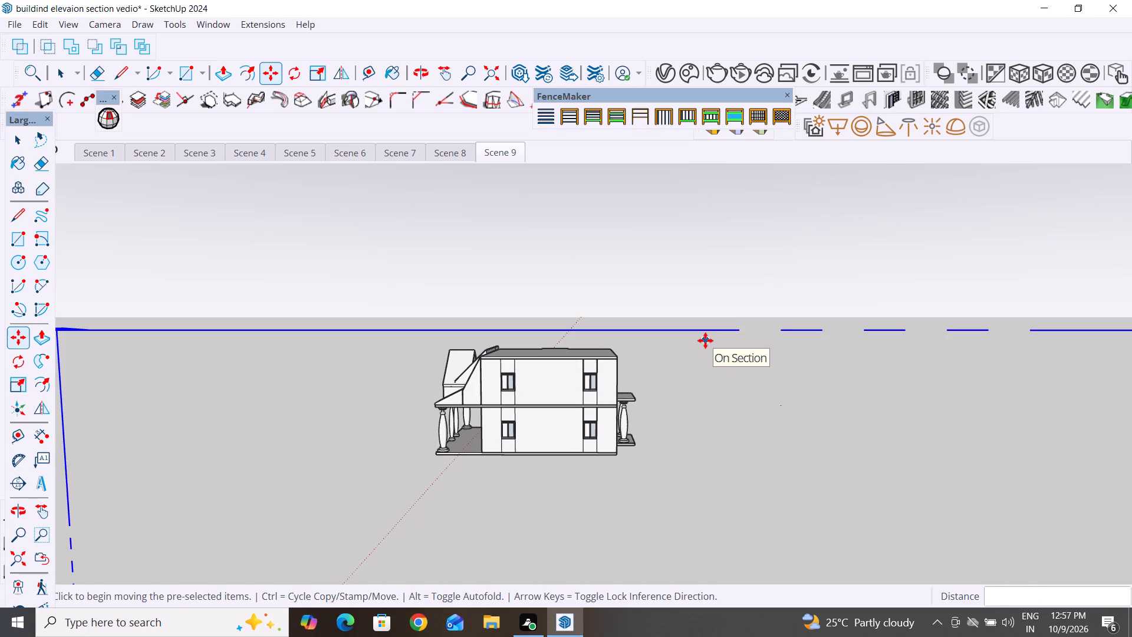
pyautogui.scroll(-6, 654, 373)
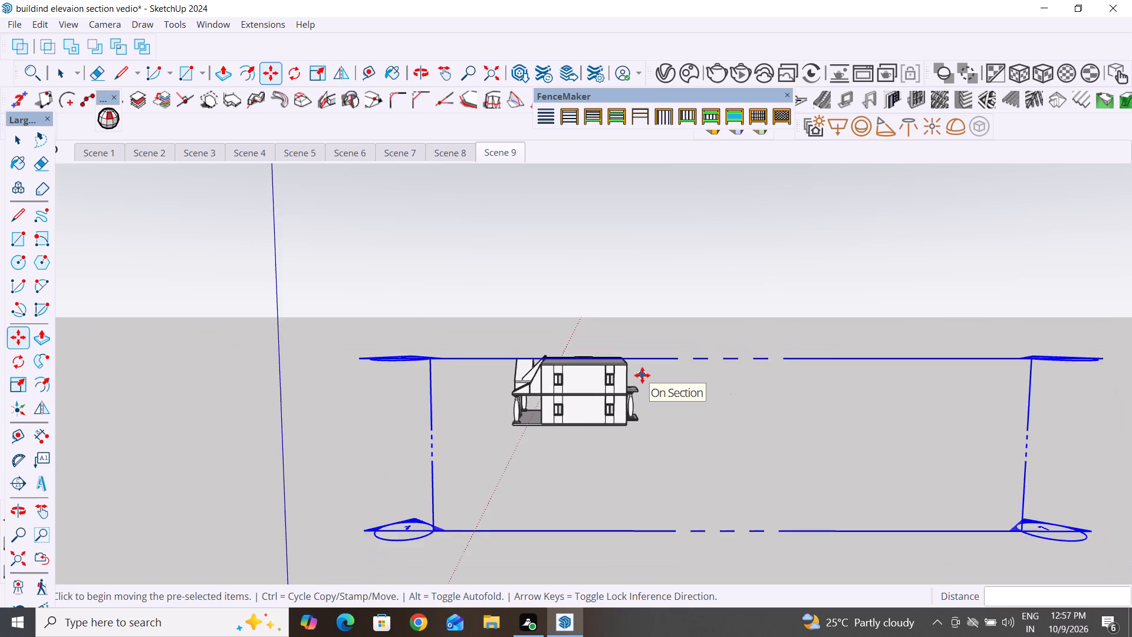
pyautogui.scroll(-1, 642, 375)
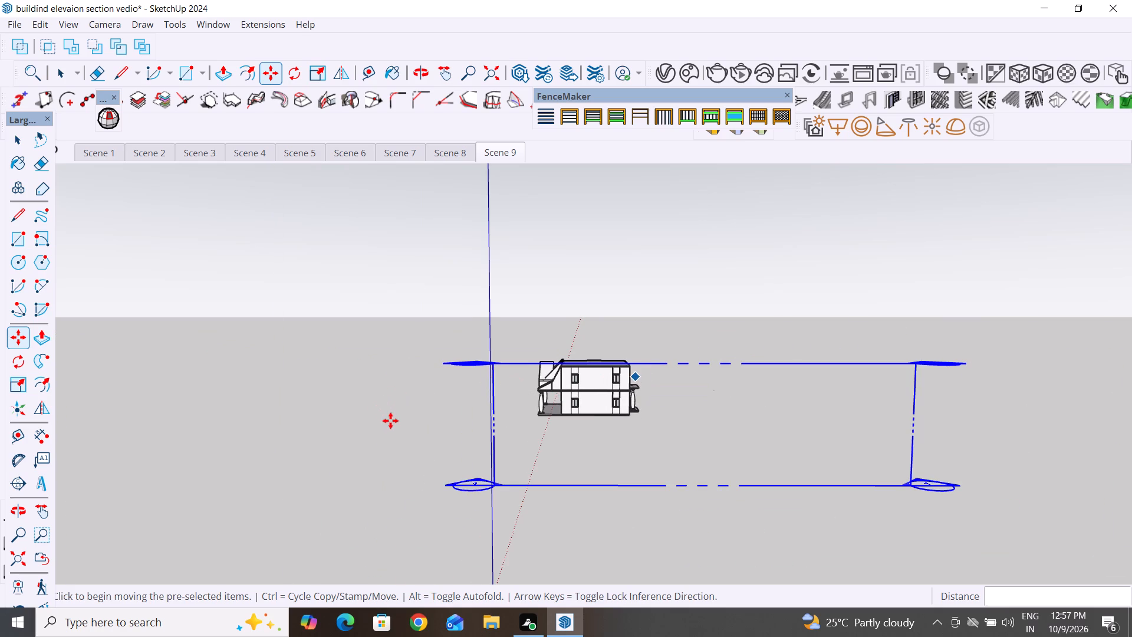
pyautogui.moveTo(394, 431); pyautogui.dragTo(455, 469, button='middle')
pyautogui.moveTo(455, 469); pyautogui.dragTo(515, 494, button='middle')
pyautogui.moveTo(515, 494); pyautogui.dragTo(518, 495, button='middle')
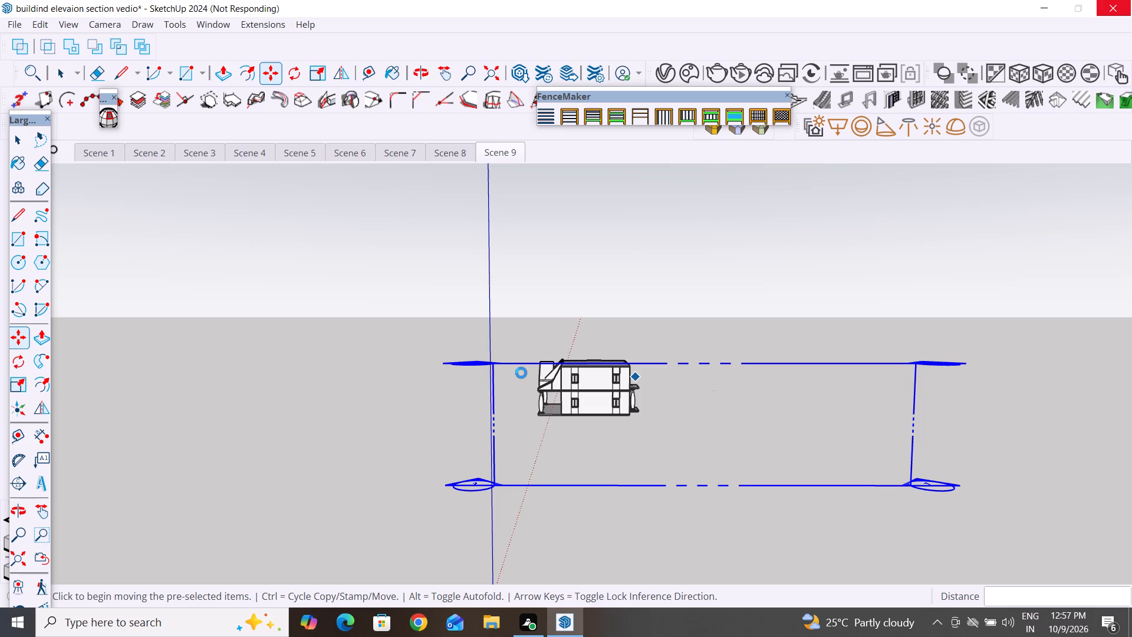
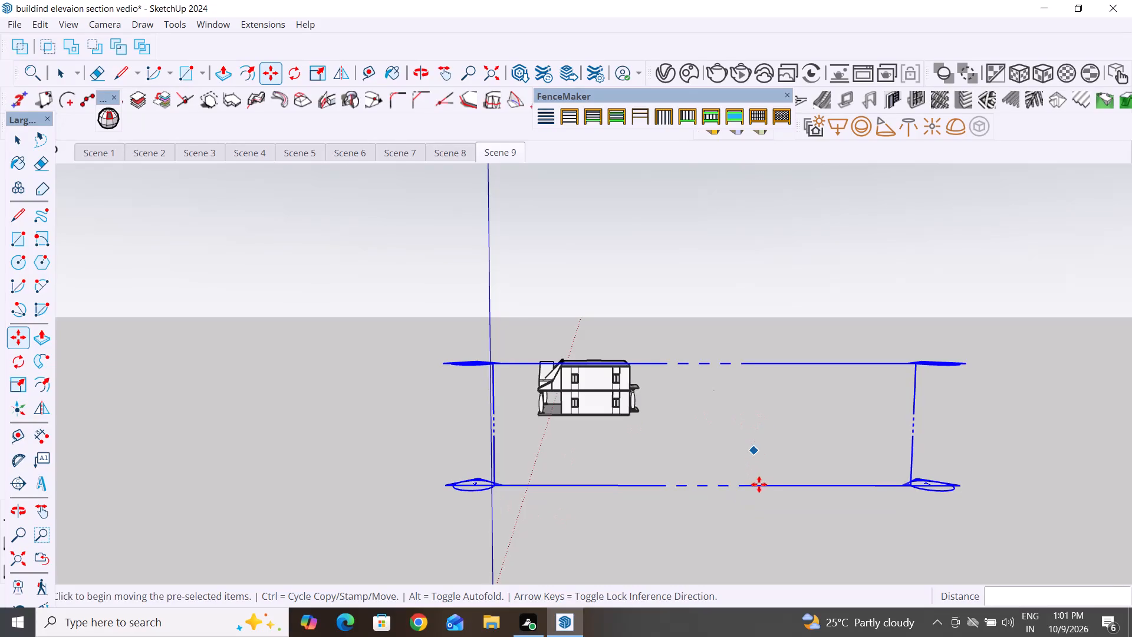
# Move the selected section plane about 112' 7" along the red axis so it cuts through the house interior.
pyautogui.scroll(-3, 762, 487)
pyautogui.moveTo(730, 518); pyautogui.dragTo(740, 525, button='middle')
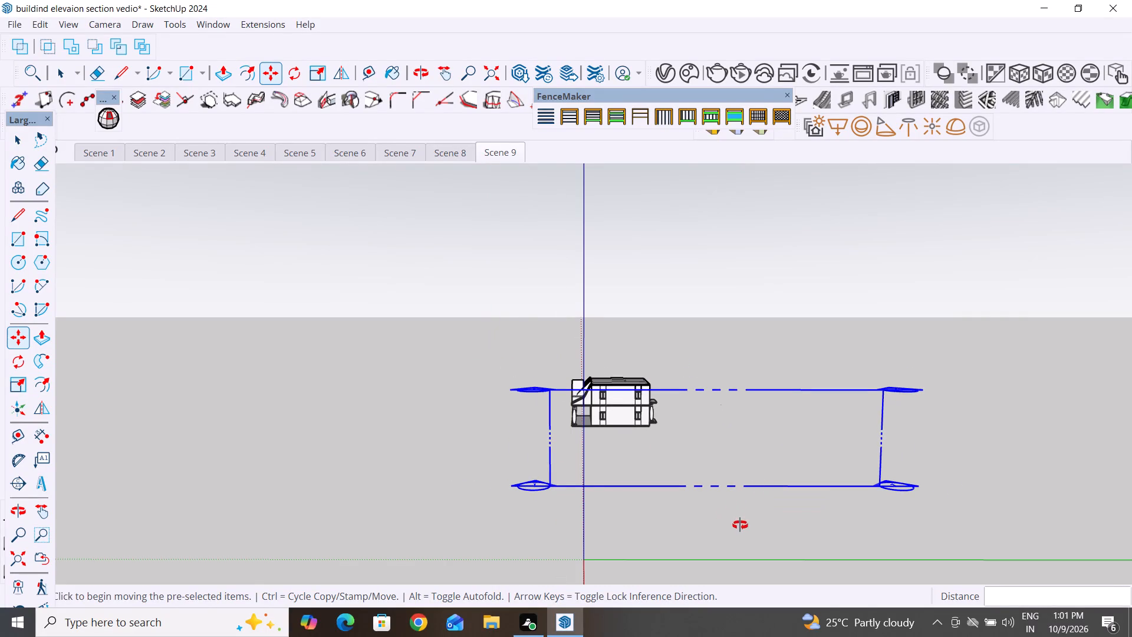
pyautogui.moveTo(740, 525); pyautogui.dragTo(889, 564, button='middle')
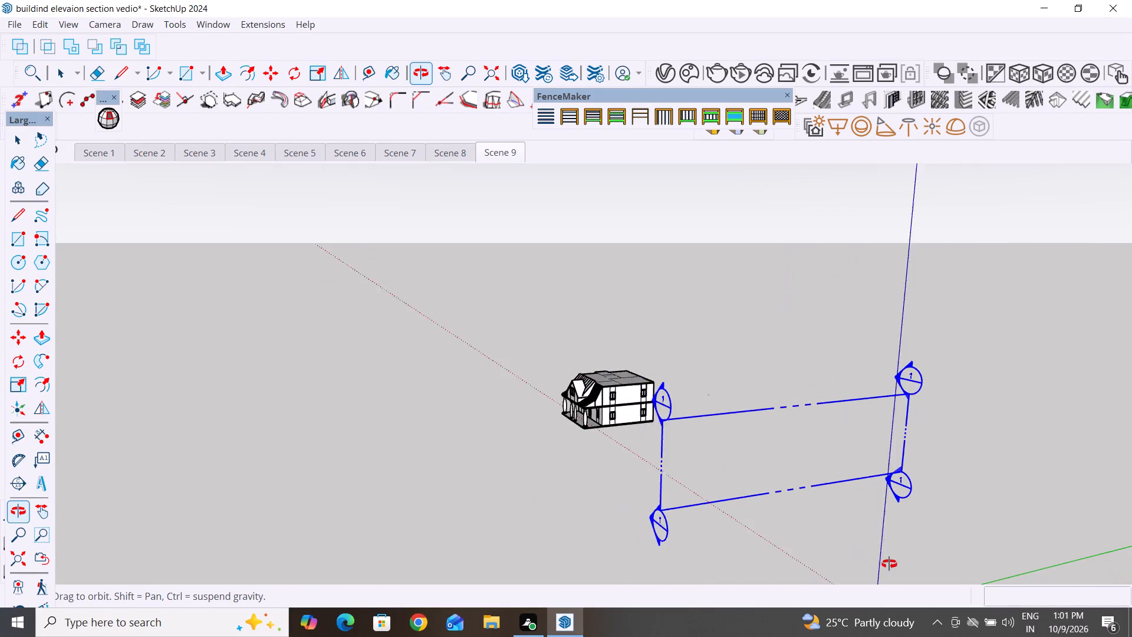
pyautogui.moveTo(889, 564); pyautogui.dragTo(920, 572, button='middle')
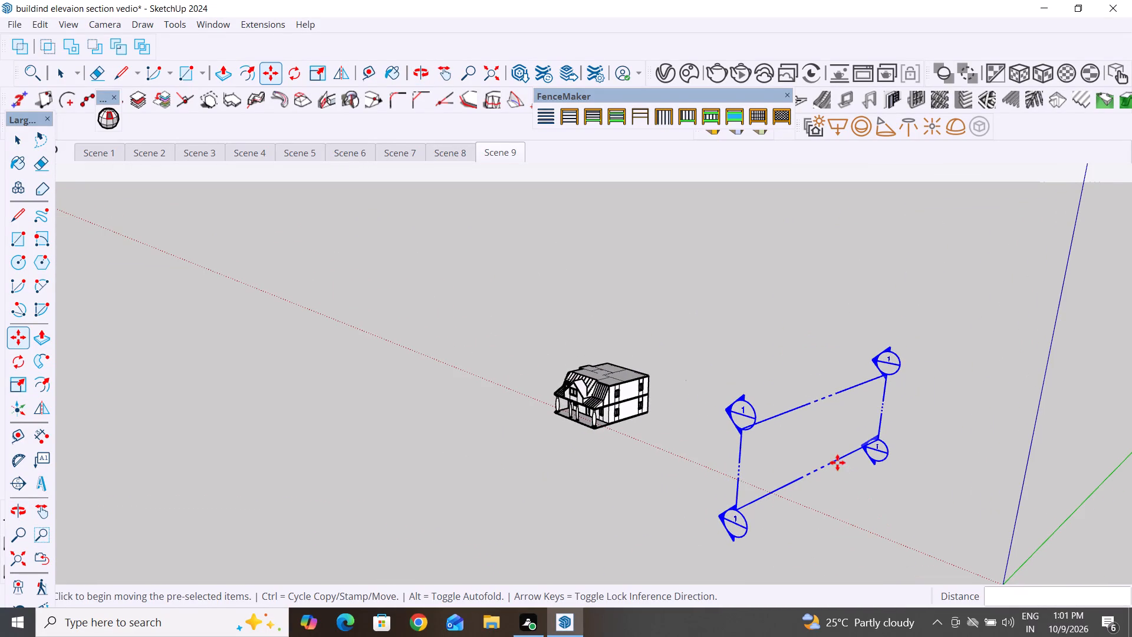
pyautogui.click(817, 403)
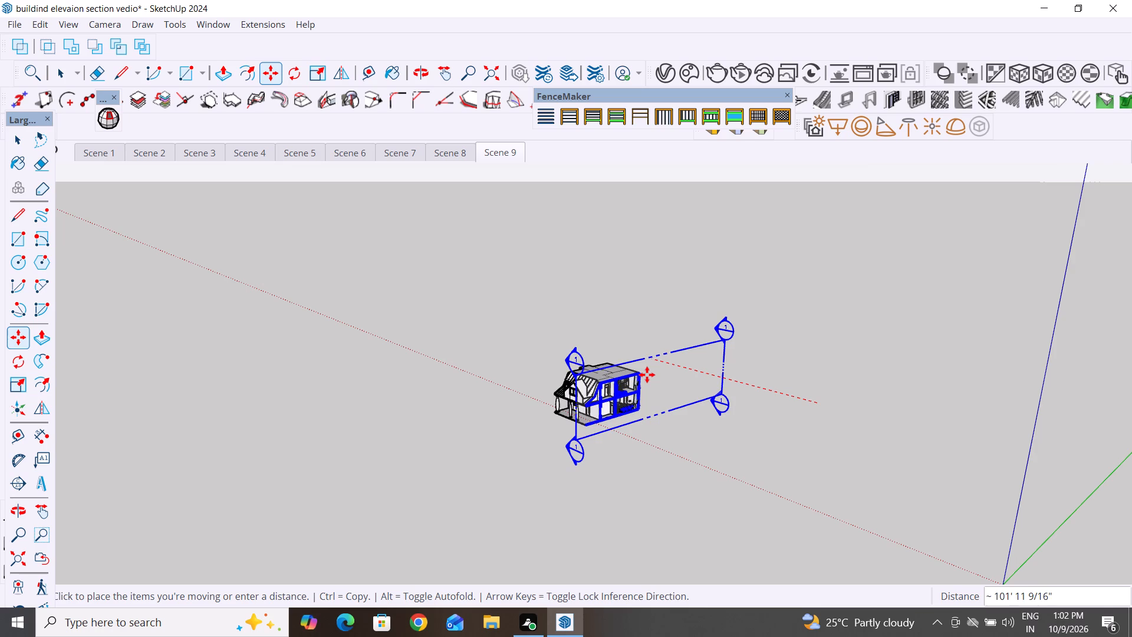
pyautogui.scroll(2, 647, 375)
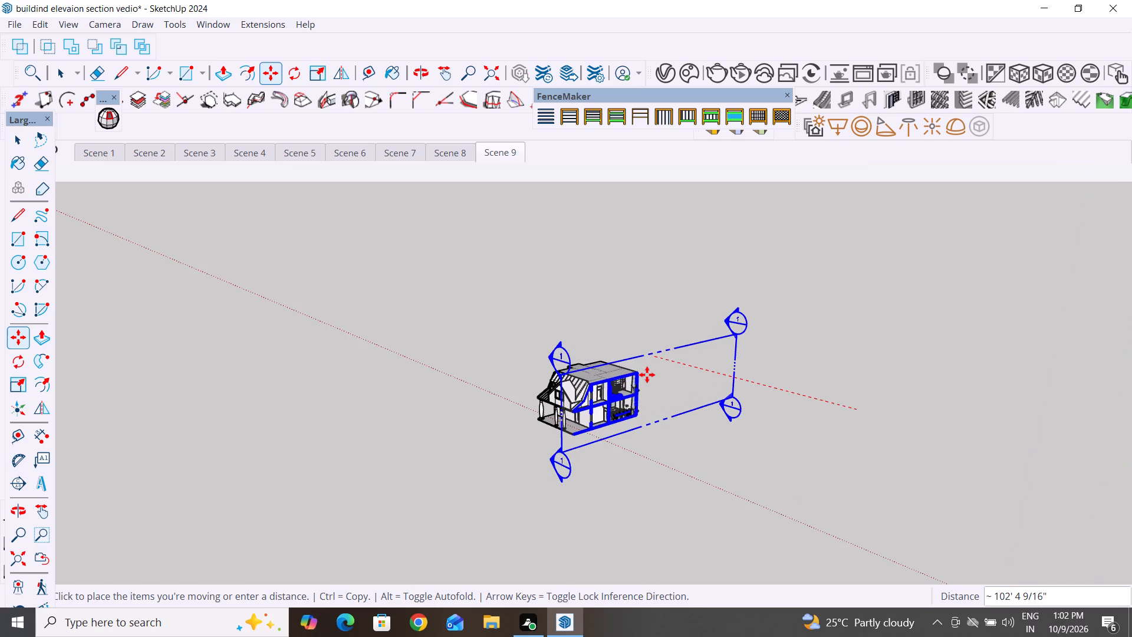
pyautogui.scroll(5, 647, 375)
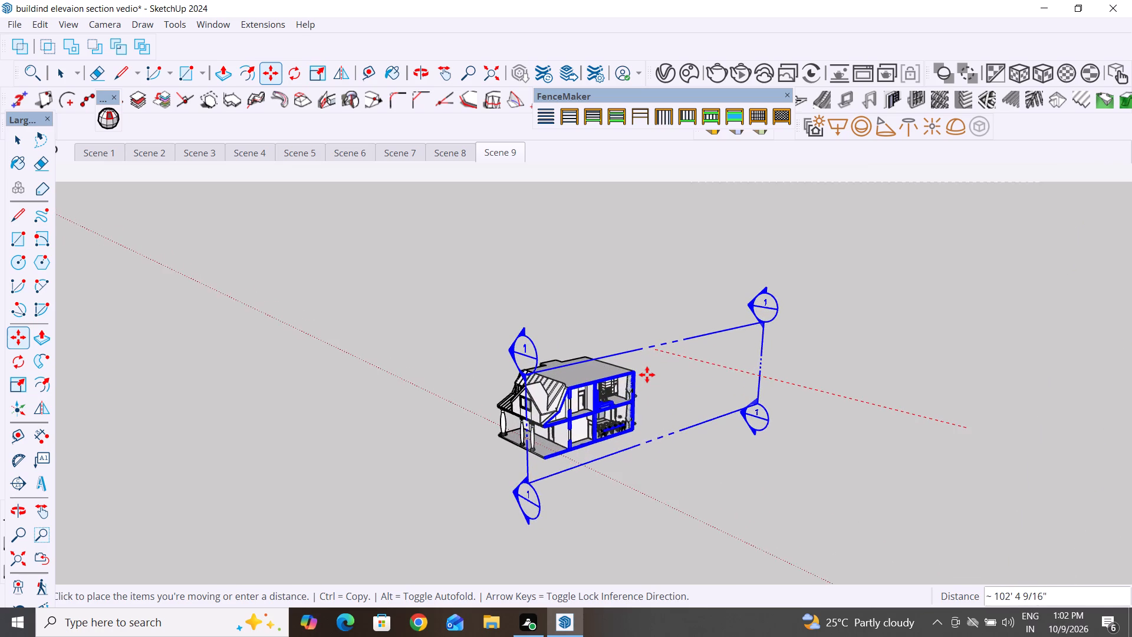
pyautogui.scroll(3, 647, 375)
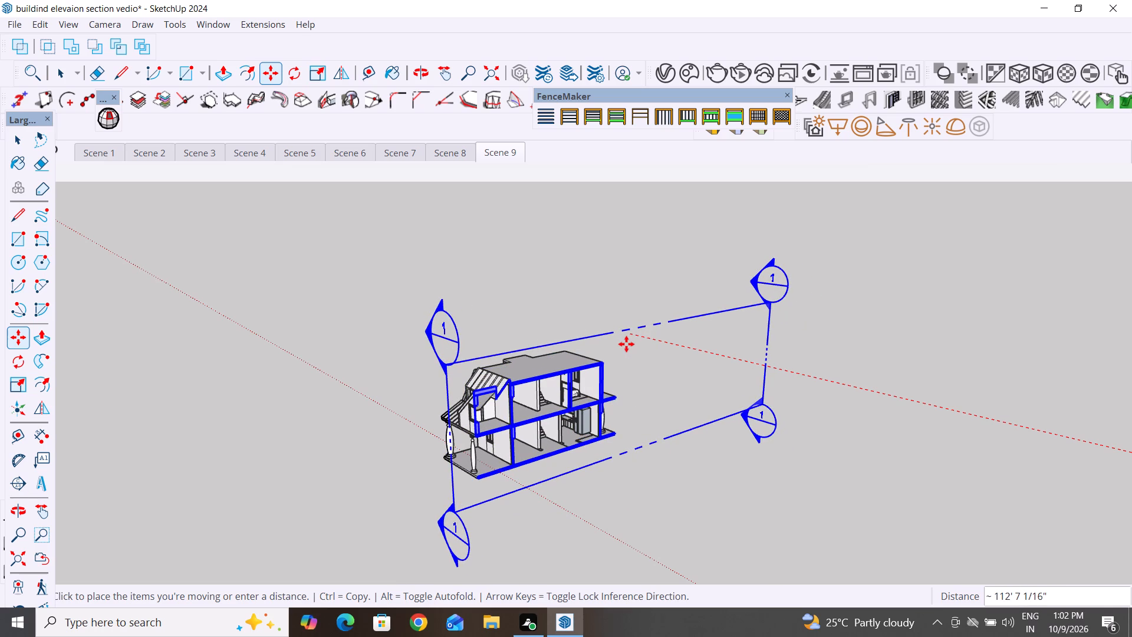
pyautogui.click(626, 344)
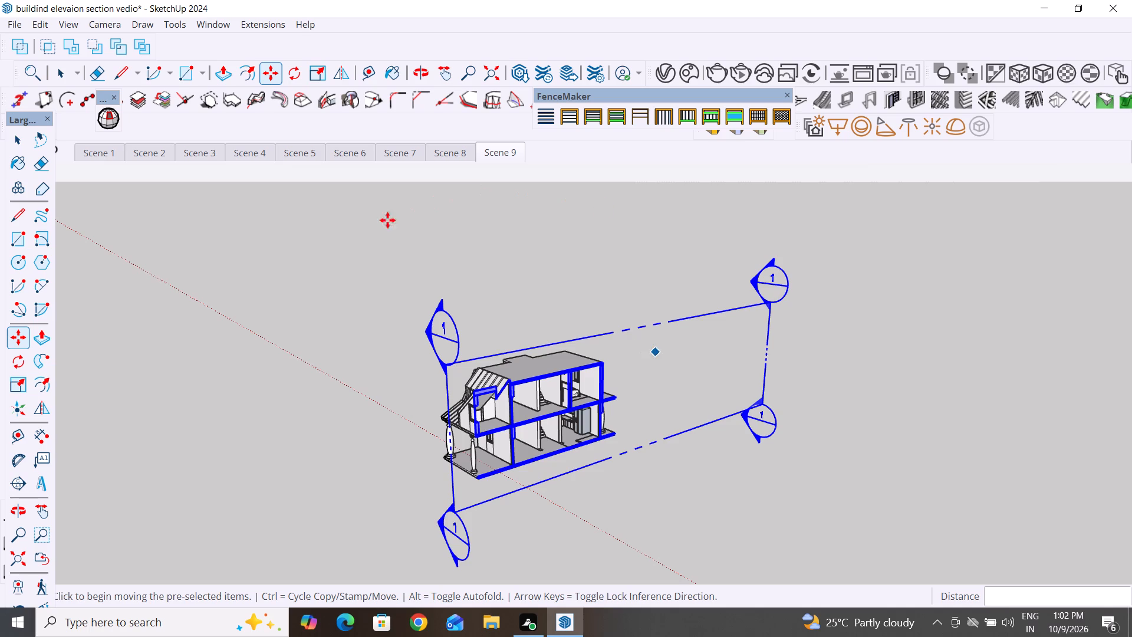
pyautogui.click(18, 140)
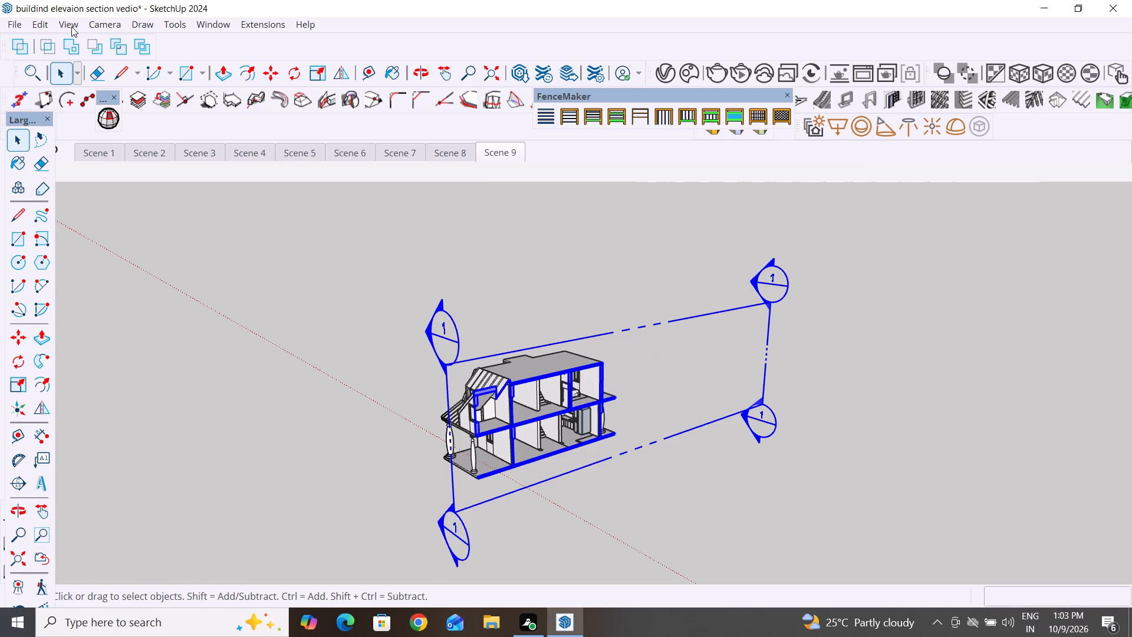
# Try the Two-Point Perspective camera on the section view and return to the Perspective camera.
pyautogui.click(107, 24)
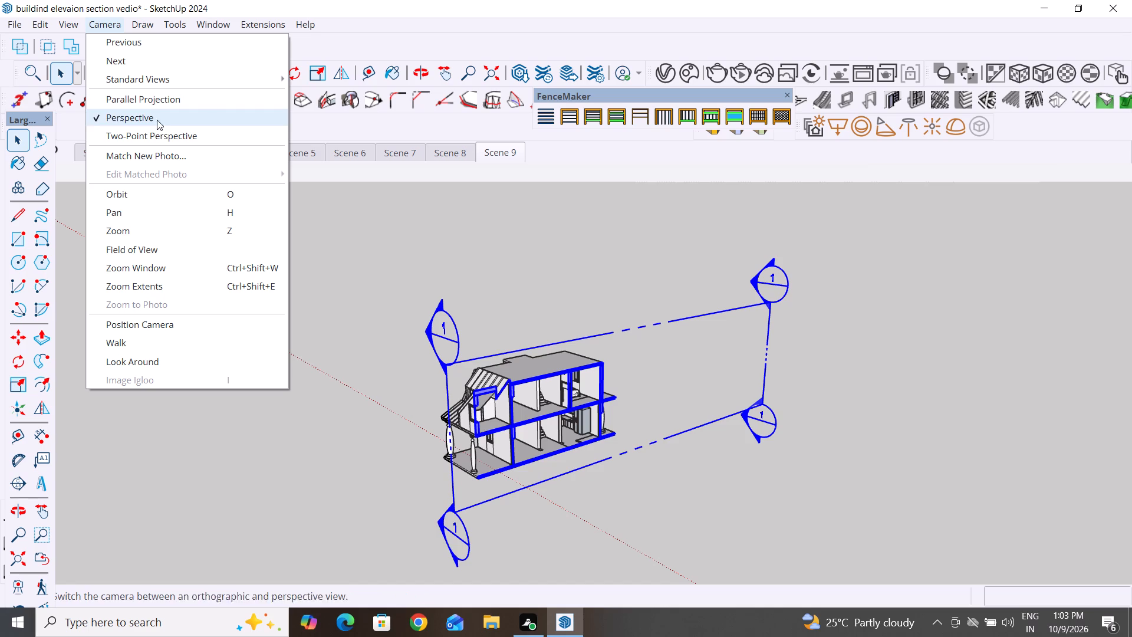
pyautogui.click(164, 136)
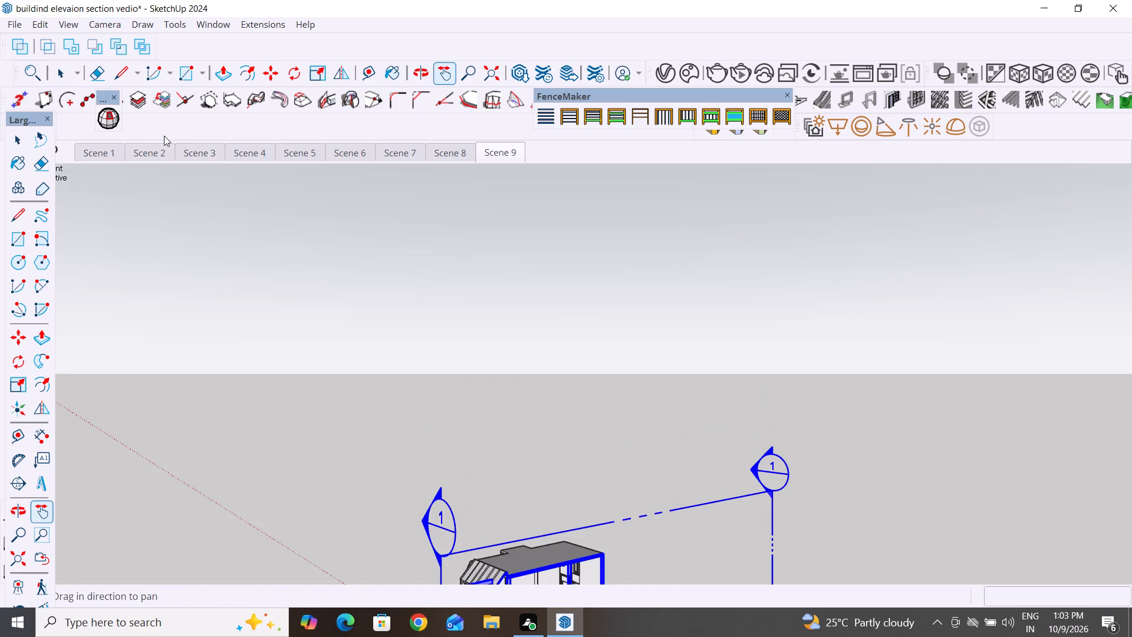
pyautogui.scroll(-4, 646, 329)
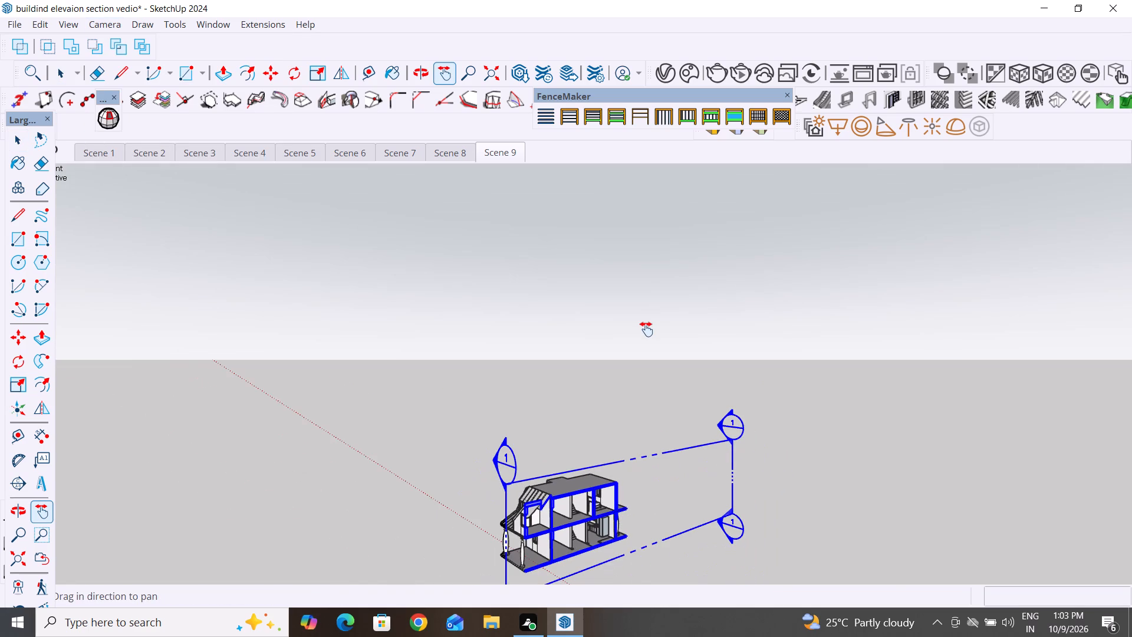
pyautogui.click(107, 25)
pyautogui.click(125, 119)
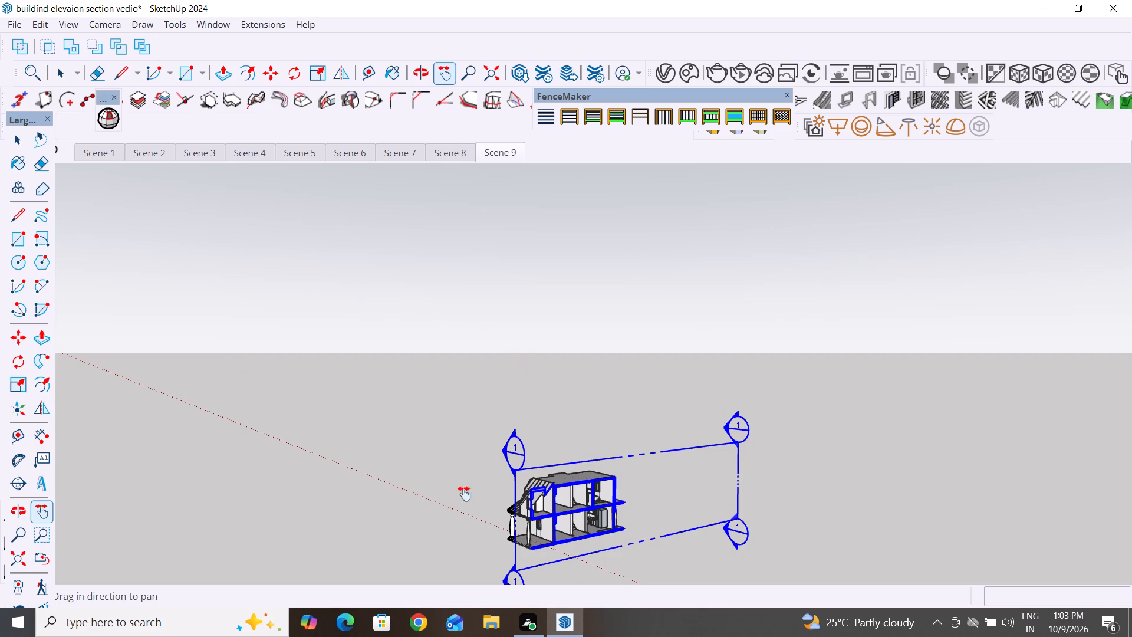
# Compose a close, nearly frontal view of the cut face of the house with both floors in frame.
pyautogui.moveTo(451, 511); pyautogui.dragTo(392, 475, button='middle')
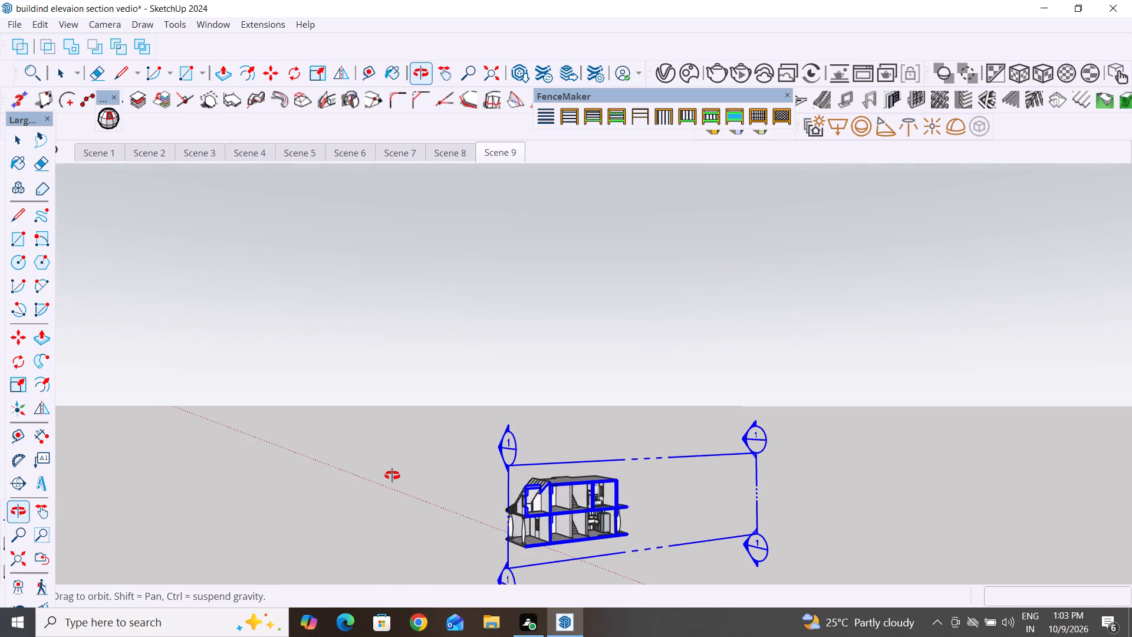
pyautogui.moveTo(392, 475); pyautogui.dragTo(274, 487, button='middle')
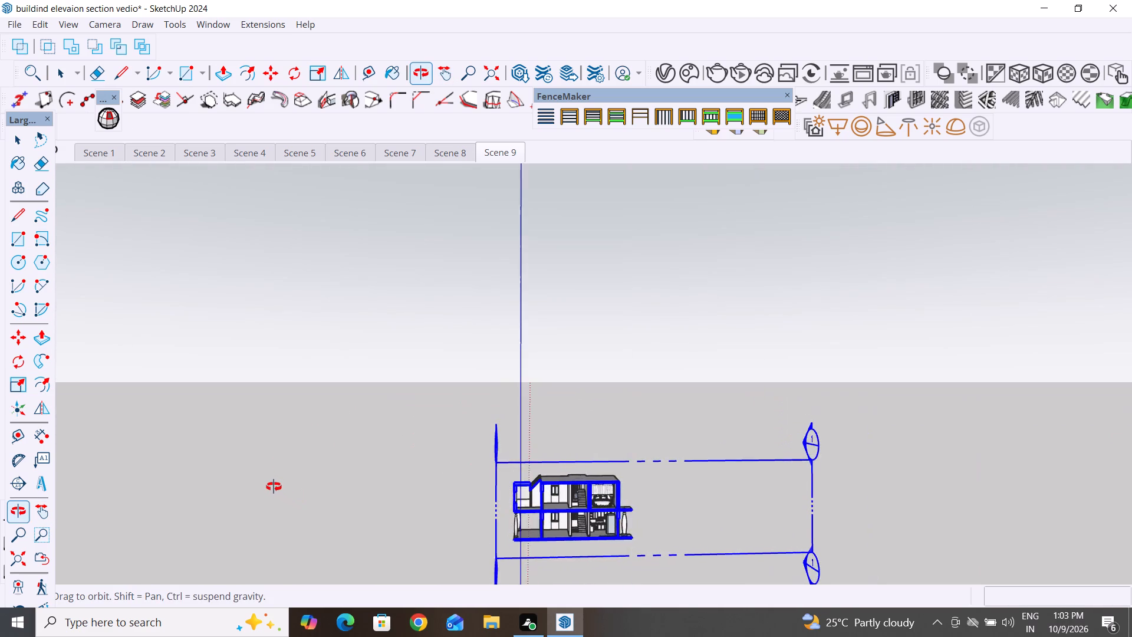
pyautogui.moveTo(274, 487); pyautogui.dragTo(268, 482, button='middle')
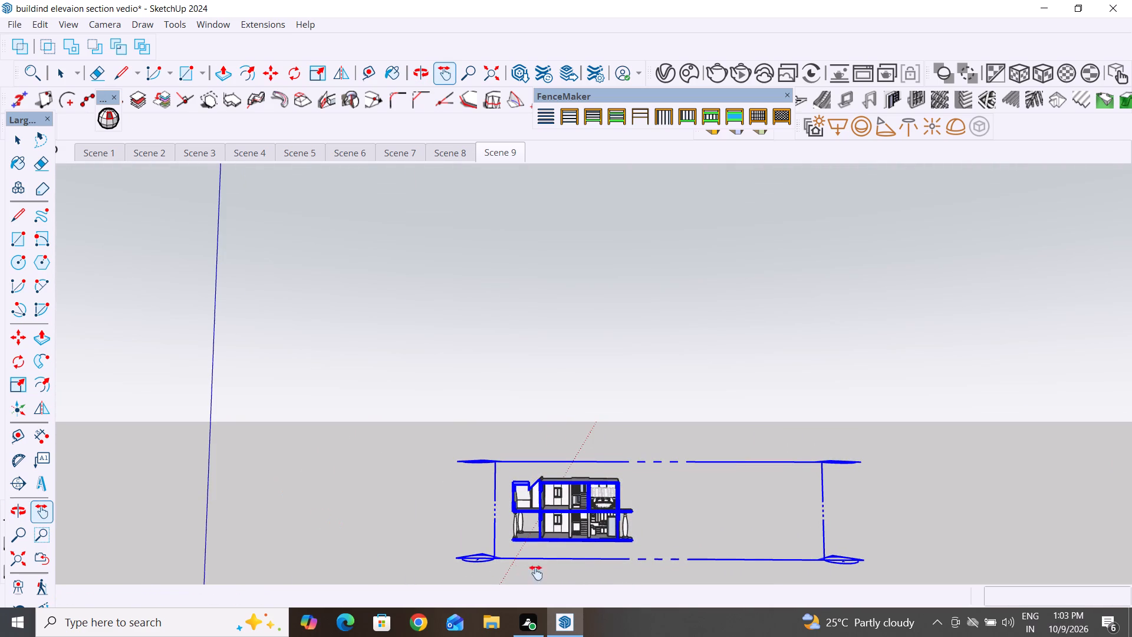
pyautogui.scroll(4, 542, 564)
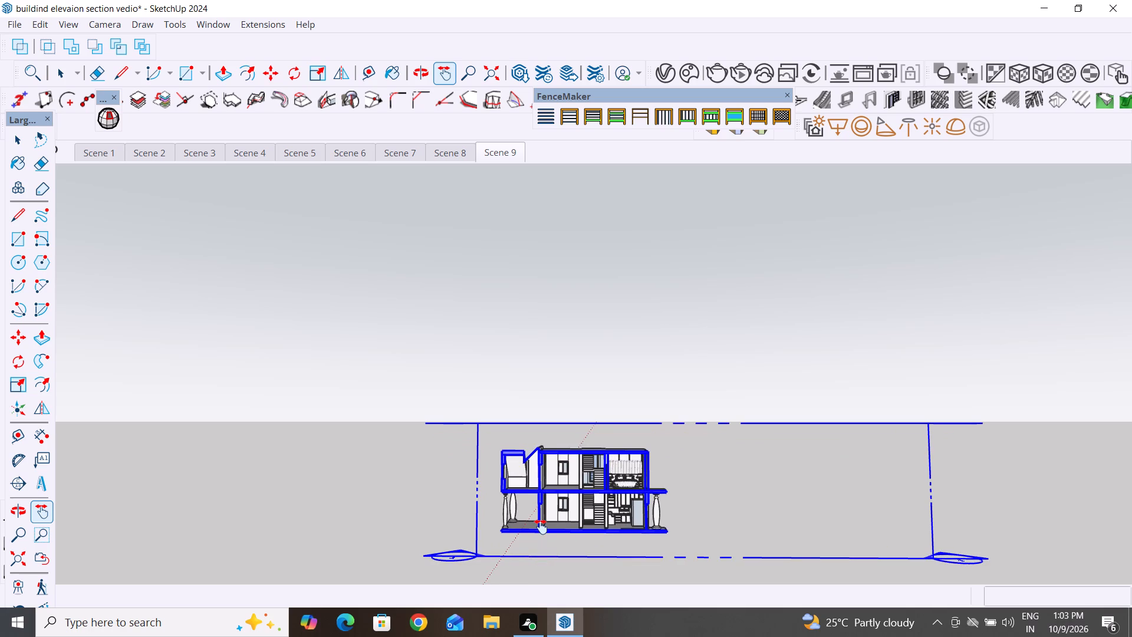
pyautogui.scroll(2, 541, 527)
pyautogui.scroll(2, 662, 405)
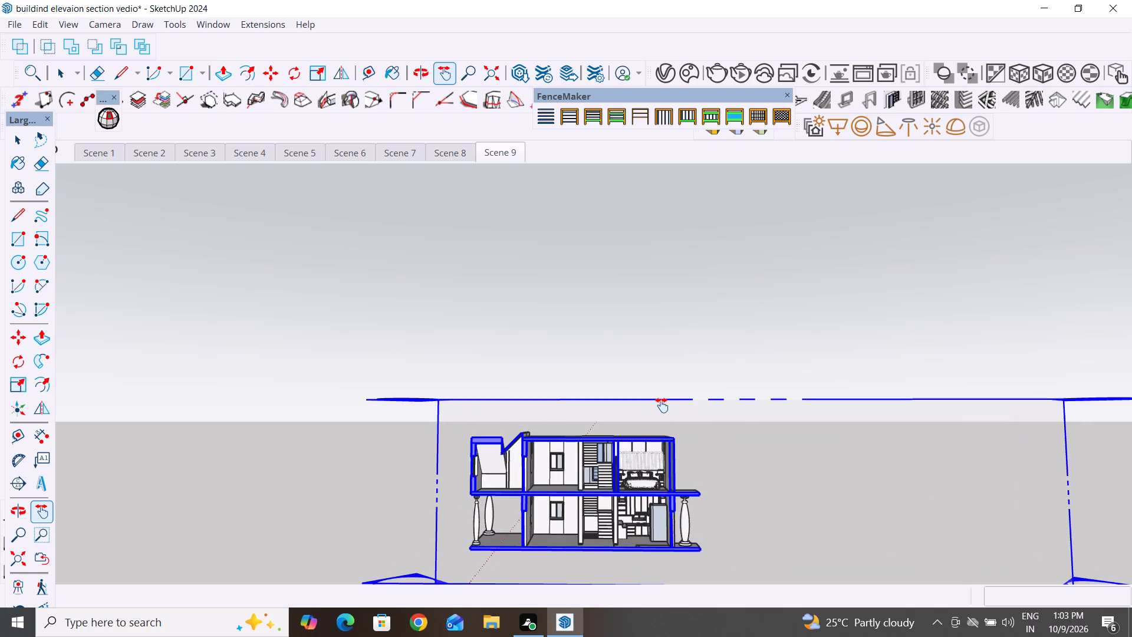
pyautogui.scroll(4, 425, 580)
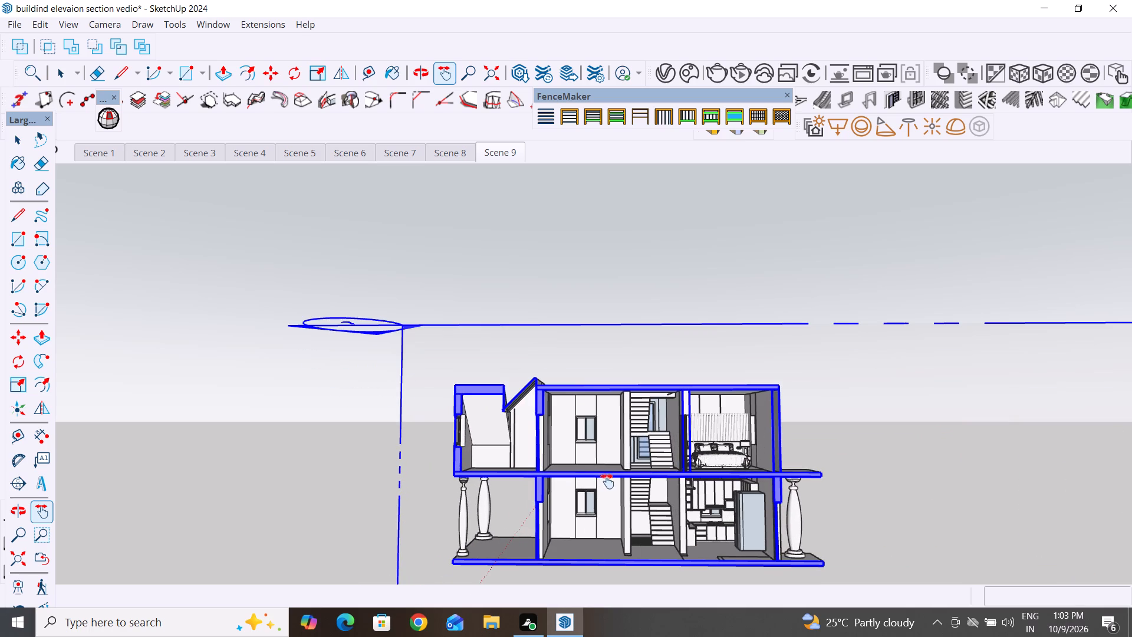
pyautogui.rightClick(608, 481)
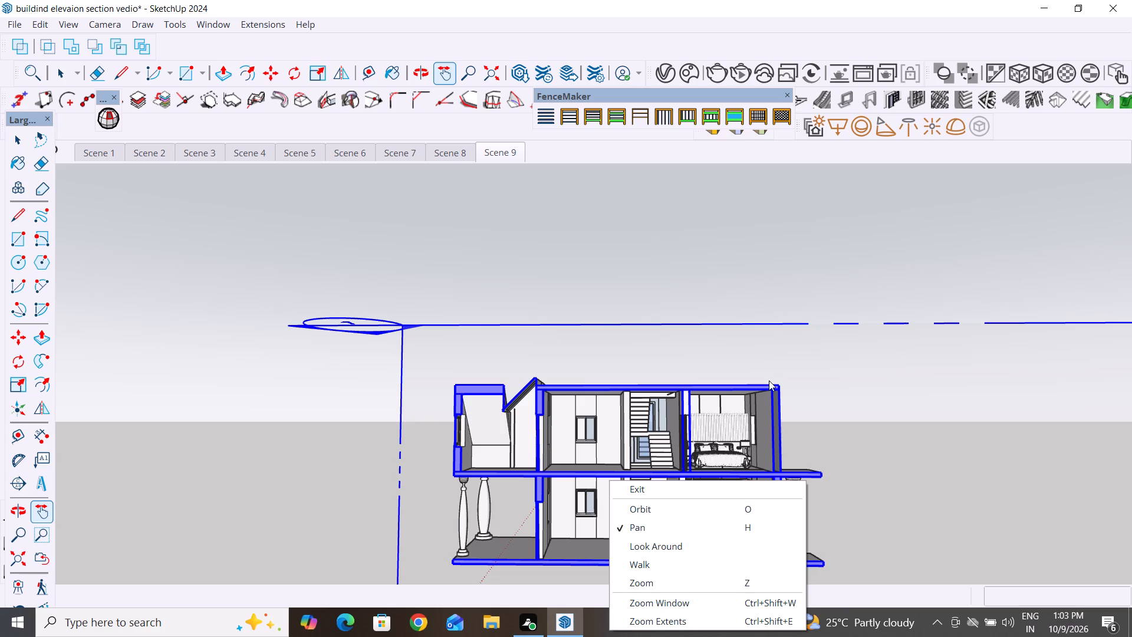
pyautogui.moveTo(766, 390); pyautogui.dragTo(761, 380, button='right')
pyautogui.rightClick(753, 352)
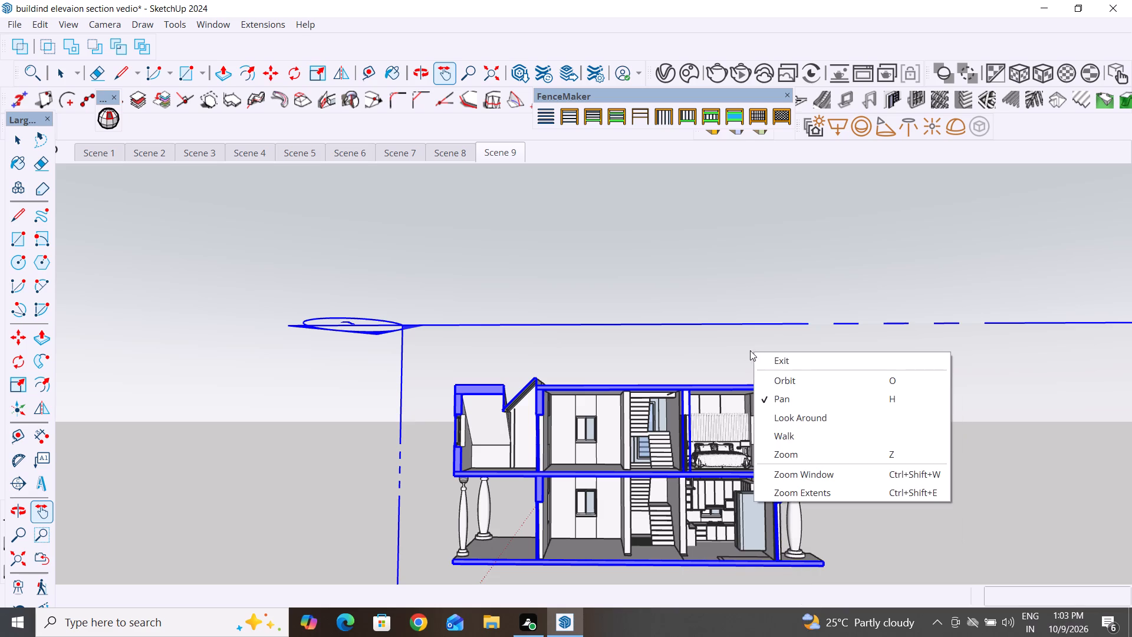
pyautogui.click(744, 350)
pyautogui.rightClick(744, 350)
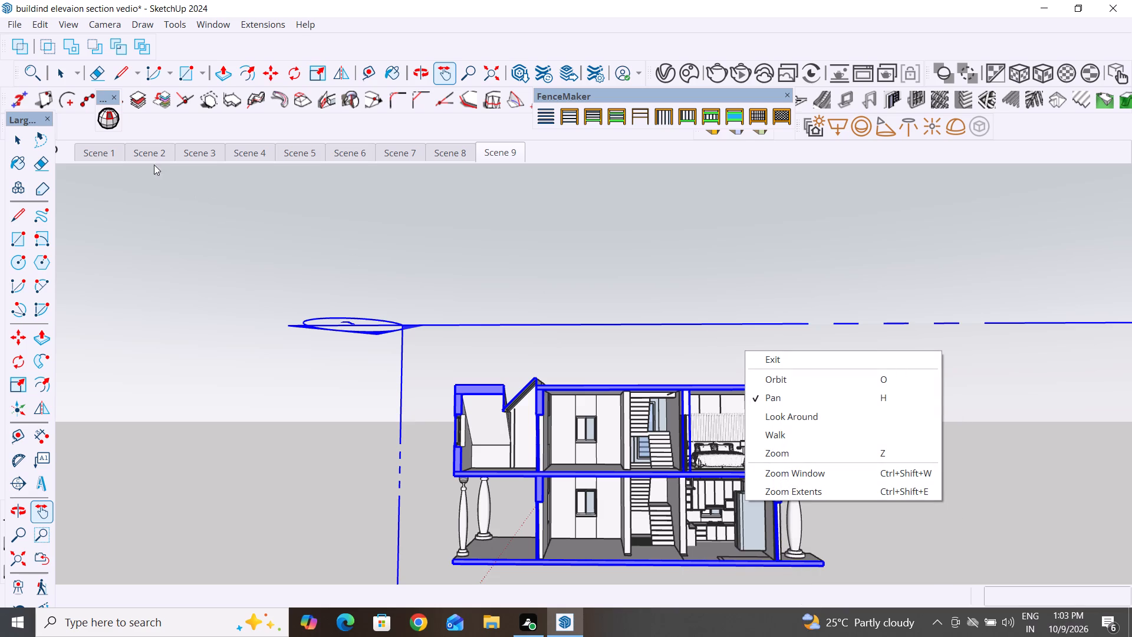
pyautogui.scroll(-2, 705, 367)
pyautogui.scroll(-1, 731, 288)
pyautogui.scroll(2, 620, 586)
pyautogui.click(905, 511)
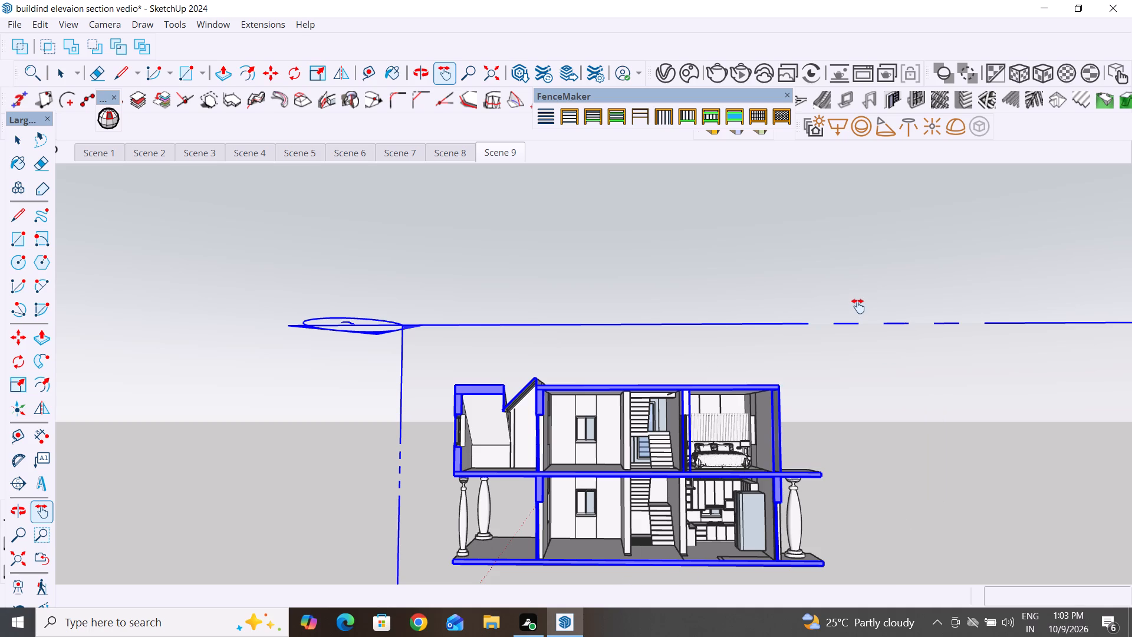
# Add a new scene after Scene 9 from the current section view, saving the style changes as a new style.
pyautogui.rightClick(502, 153)
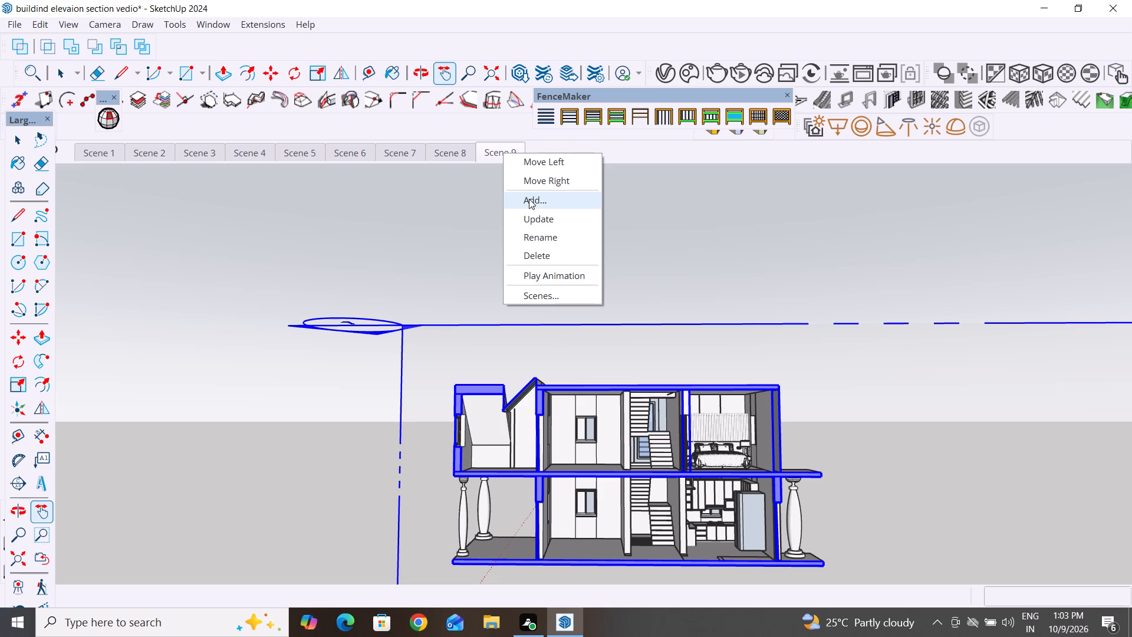
pyautogui.click(529, 199)
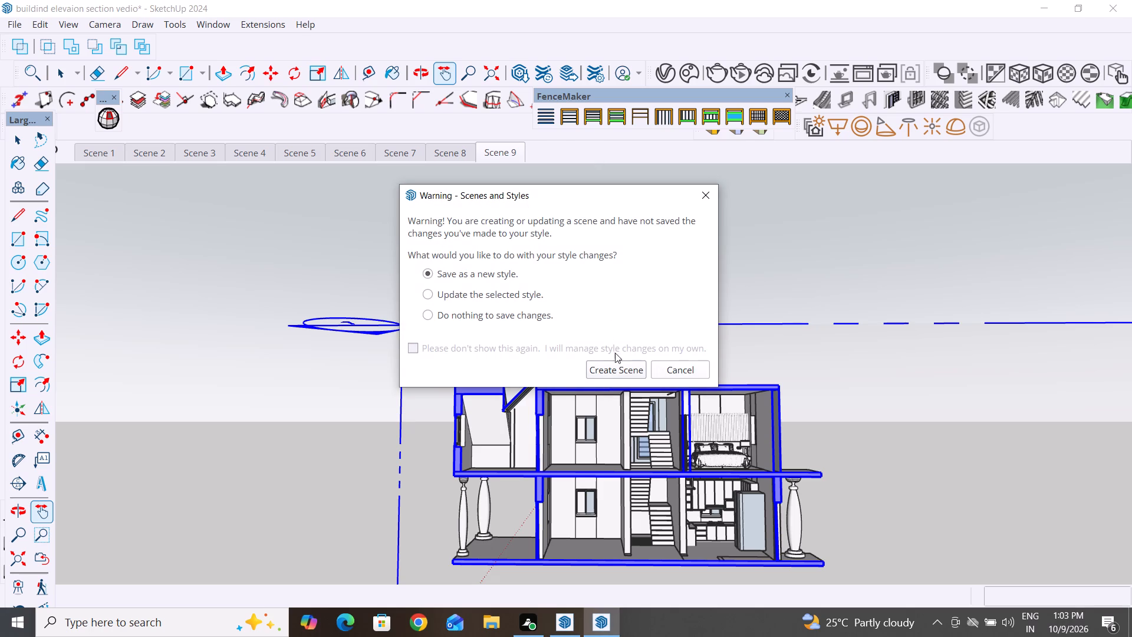
pyautogui.click(613, 370)
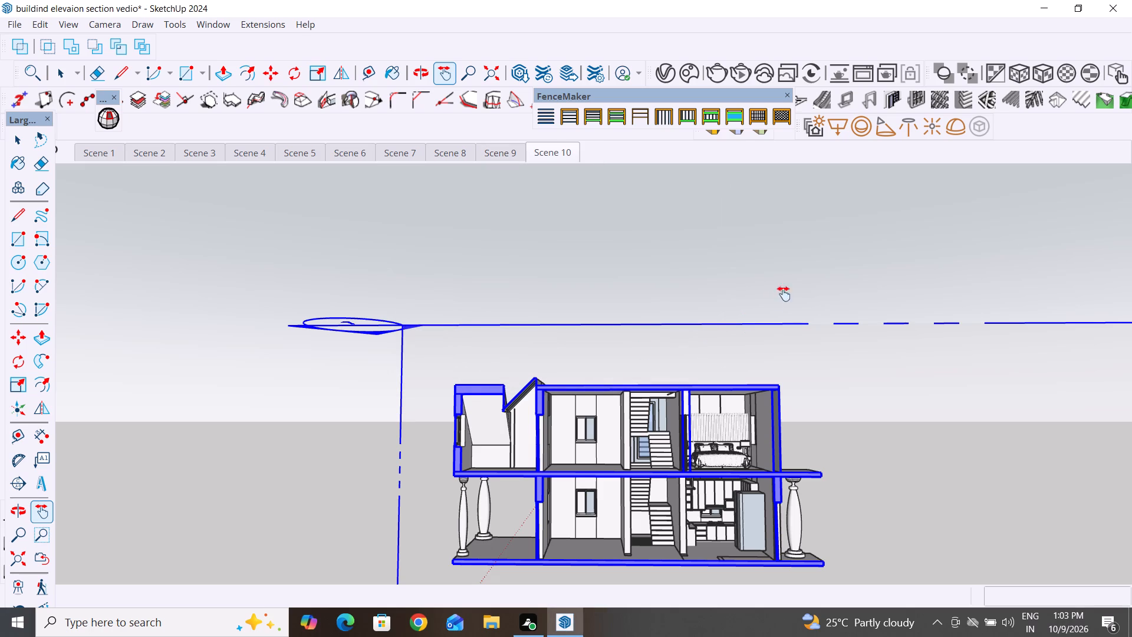
# Examine the cut rooms on both floors of the house from a slightly raised, closer angle.
pyautogui.scroll(-2, 790, 290)
pyautogui.scroll(3, 654, 549)
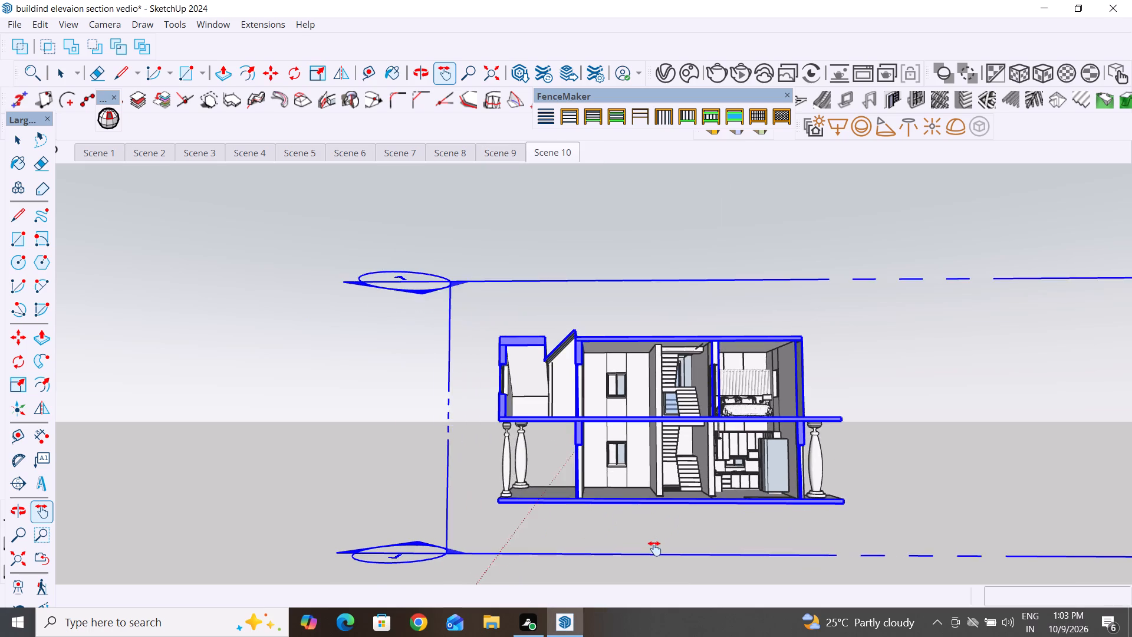
pyautogui.scroll(1, 654, 549)
pyautogui.moveTo(797, 540); pyautogui.dragTo(715, 539, button='middle')
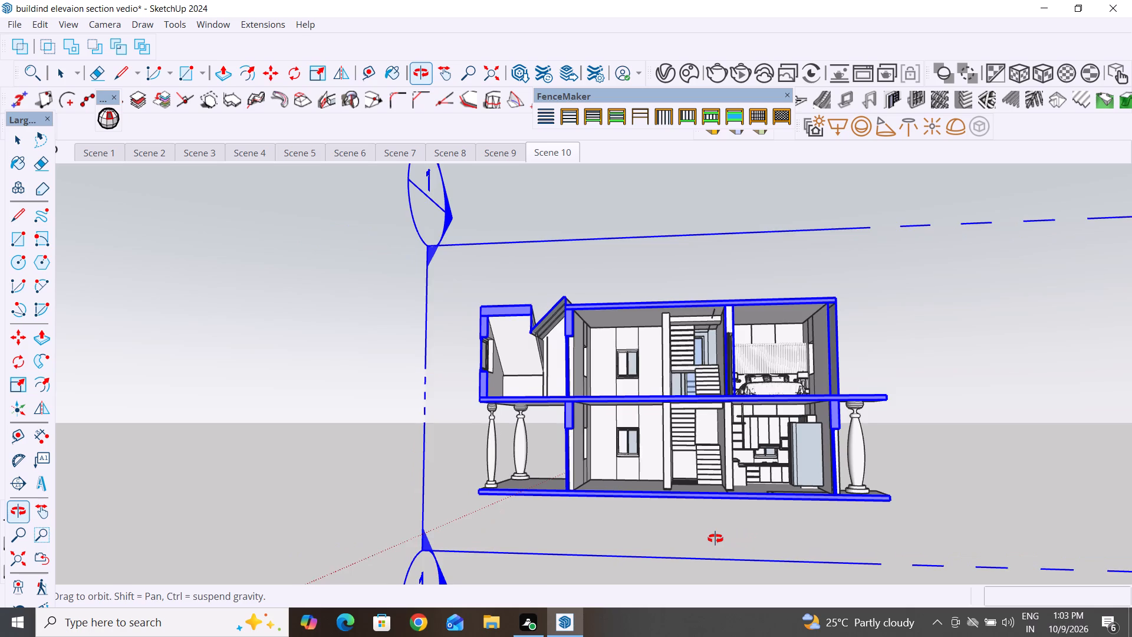
pyautogui.moveTo(715, 539); pyautogui.dragTo(777, 618, button='middle')
pyautogui.scroll(1, 718, 547)
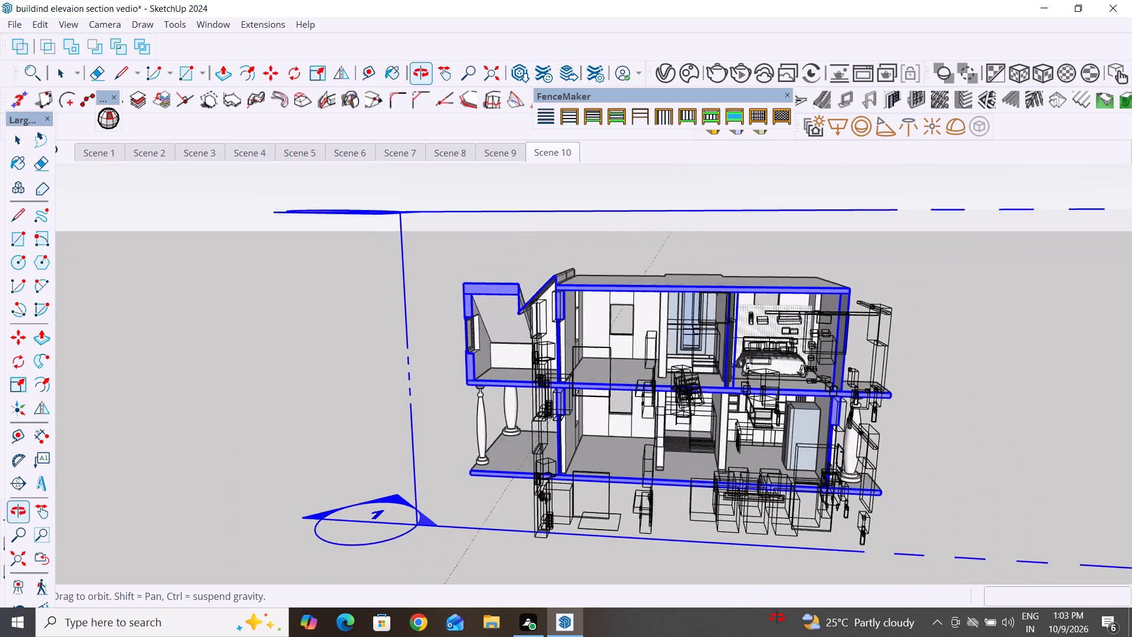
pyautogui.moveTo(777, 618); pyautogui.dragTo(768, 623, button='middle')
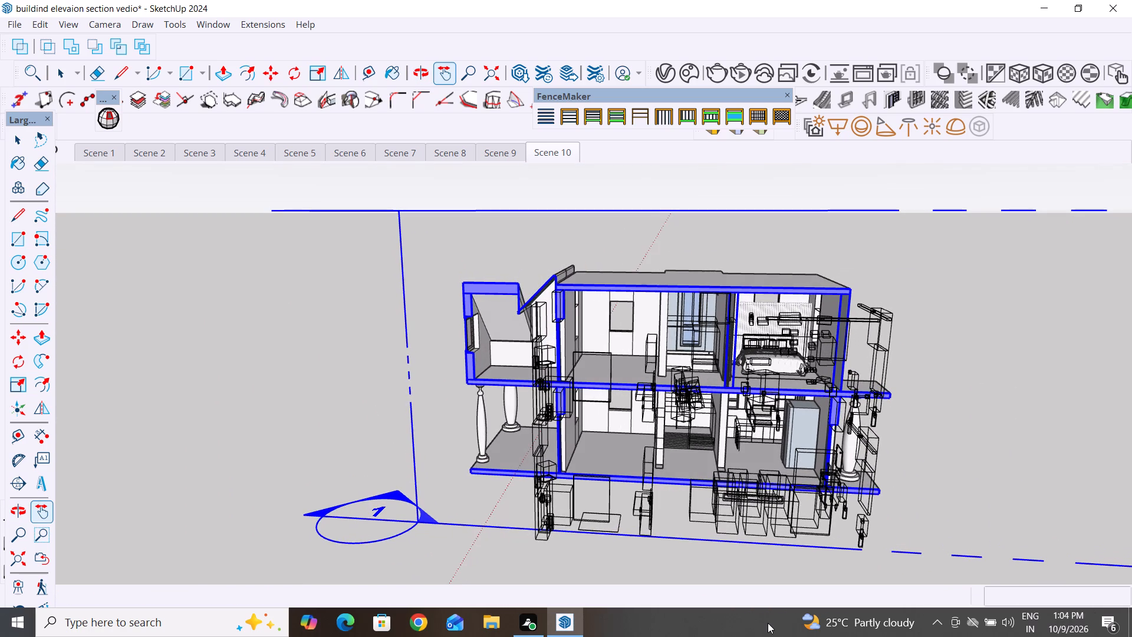
pyautogui.scroll(1, 757, 582)
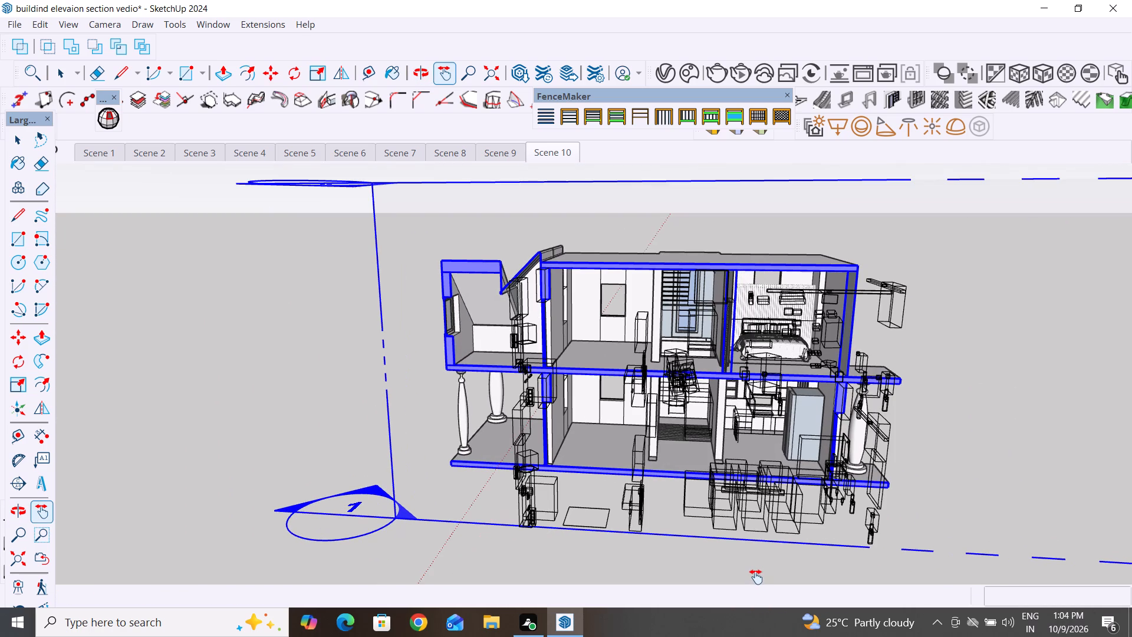
pyautogui.click(17, 140)
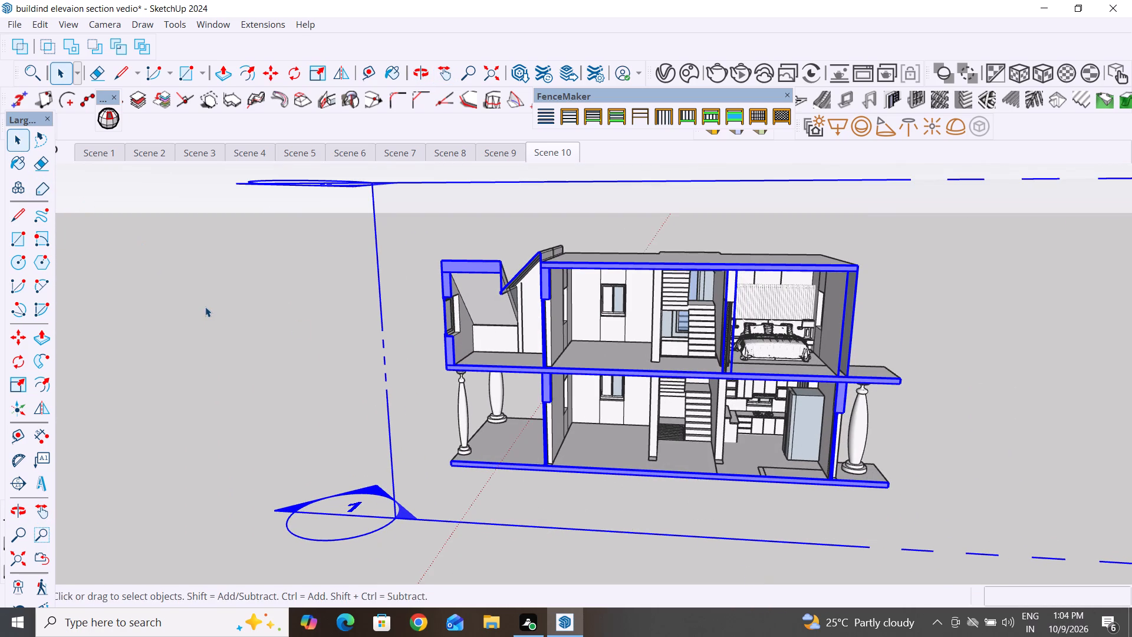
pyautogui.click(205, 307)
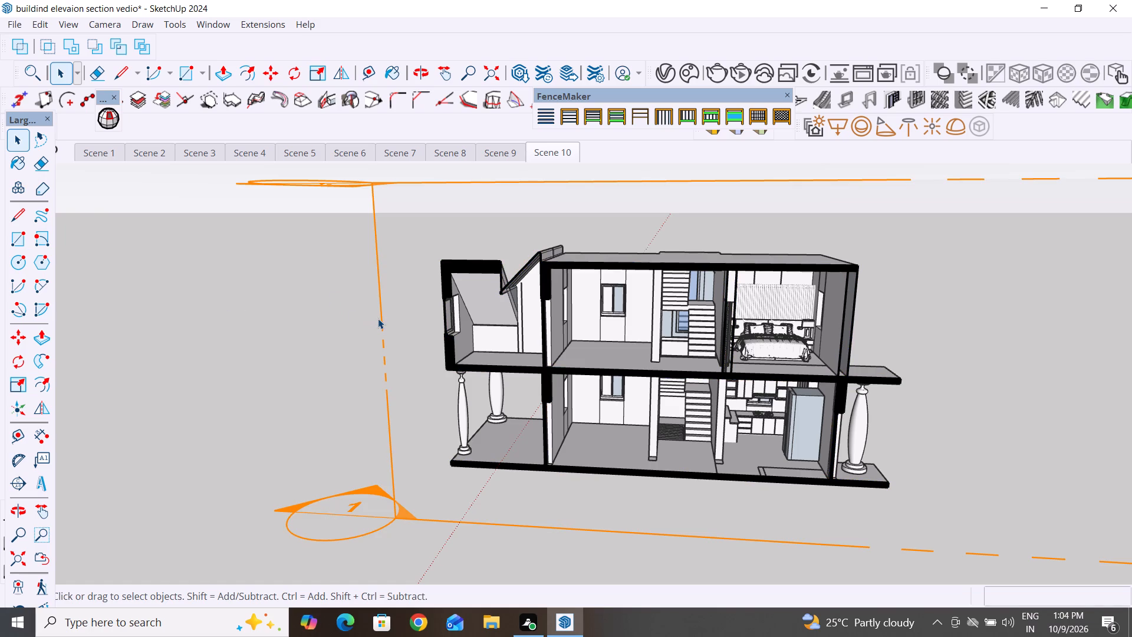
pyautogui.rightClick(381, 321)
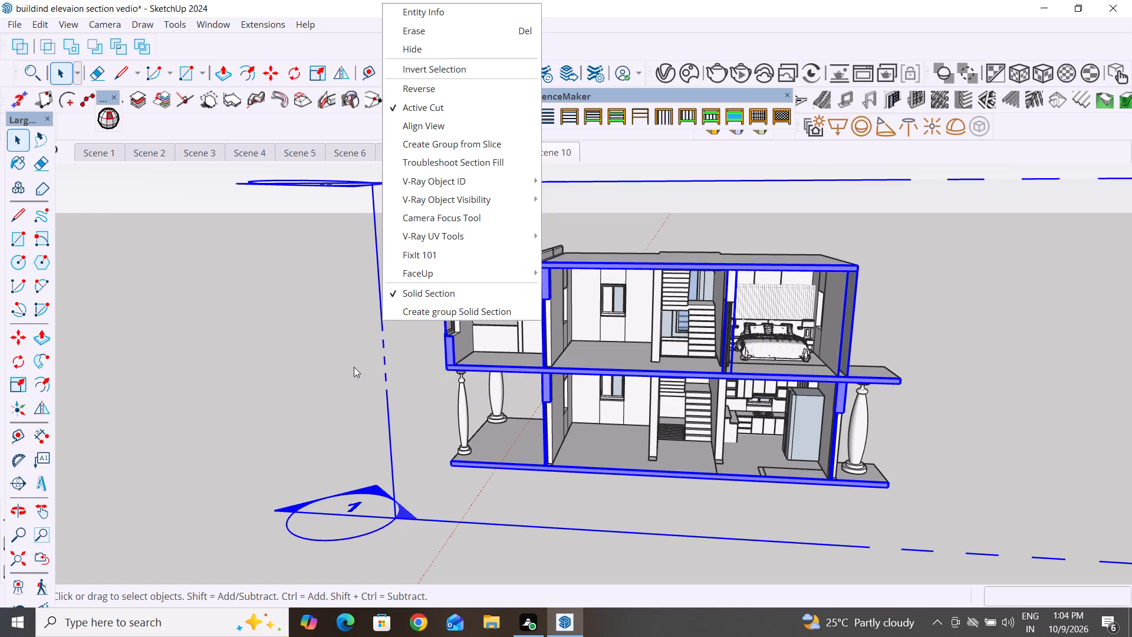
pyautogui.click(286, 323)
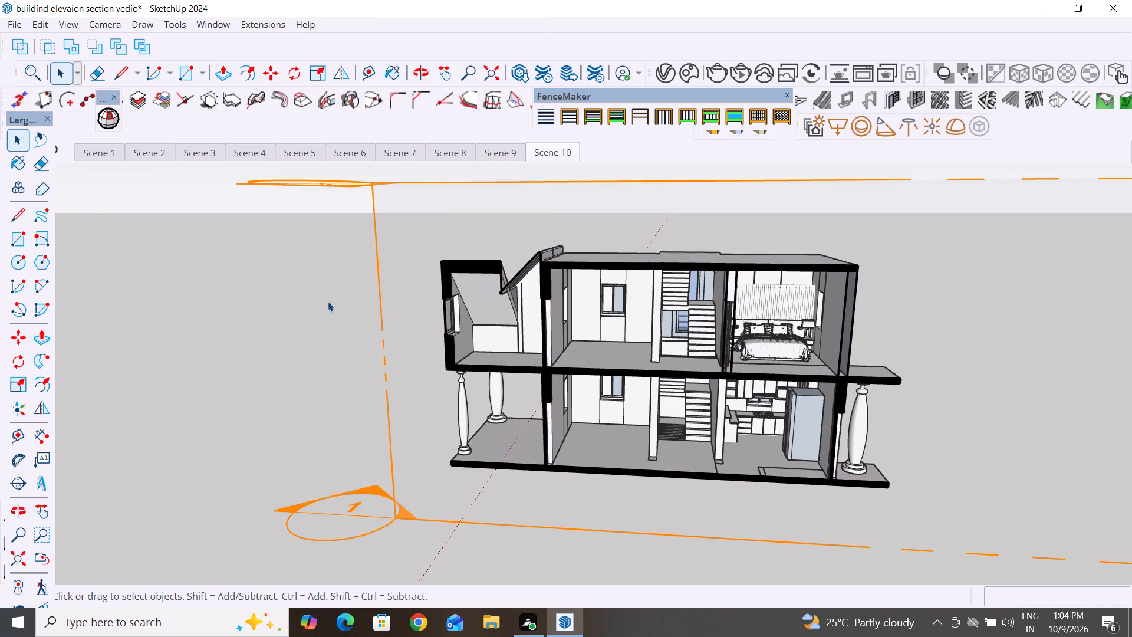
# Add a new scene after Scene 10 from the current section view of the house.
pyautogui.rightClick(551, 155)
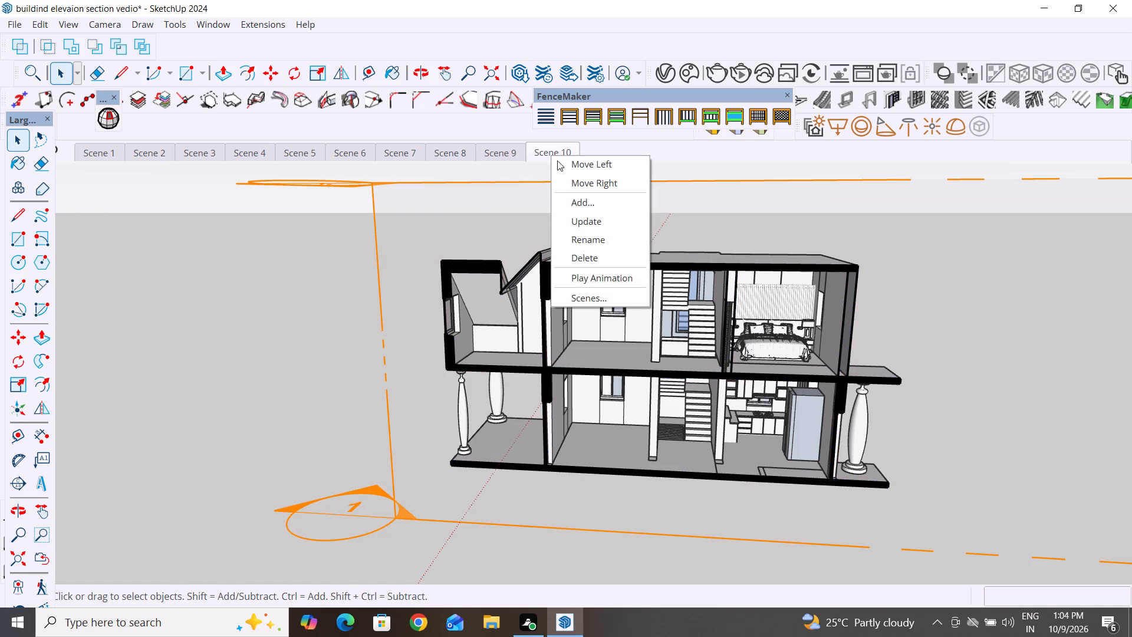
pyautogui.click(600, 204)
# Move section plane 1 along the red axis, past the side of the house, until it no longer cuts the building.
pyautogui.scroll(-2, 701, 251)
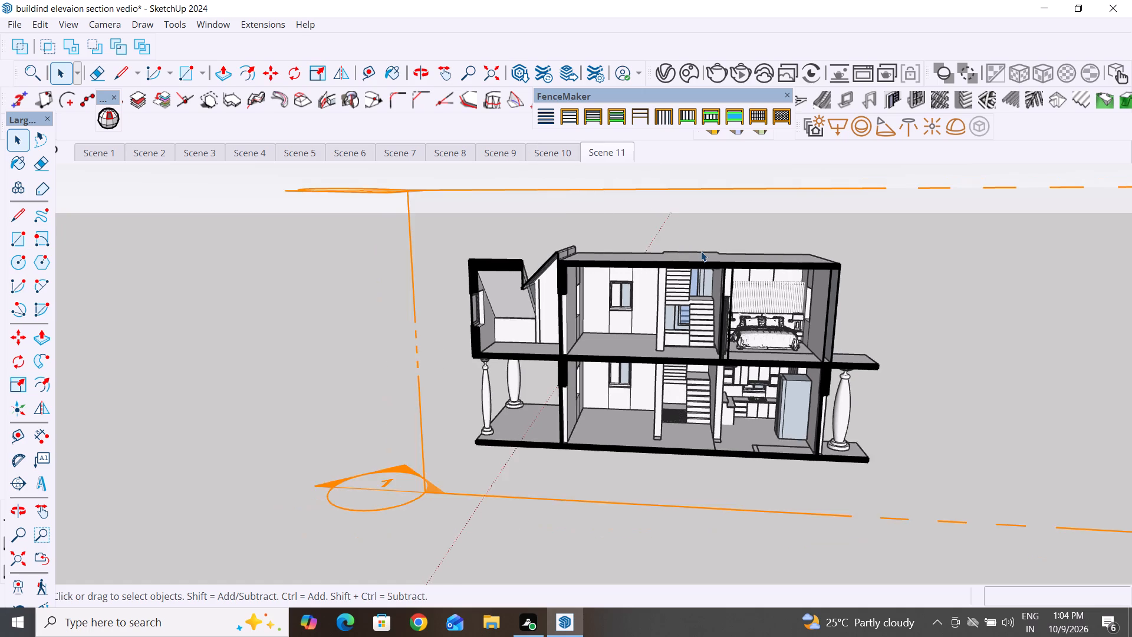
pyautogui.scroll(-2, 701, 251)
pyautogui.moveTo(469, 314); pyautogui.dragTo(553, 375, button='middle')
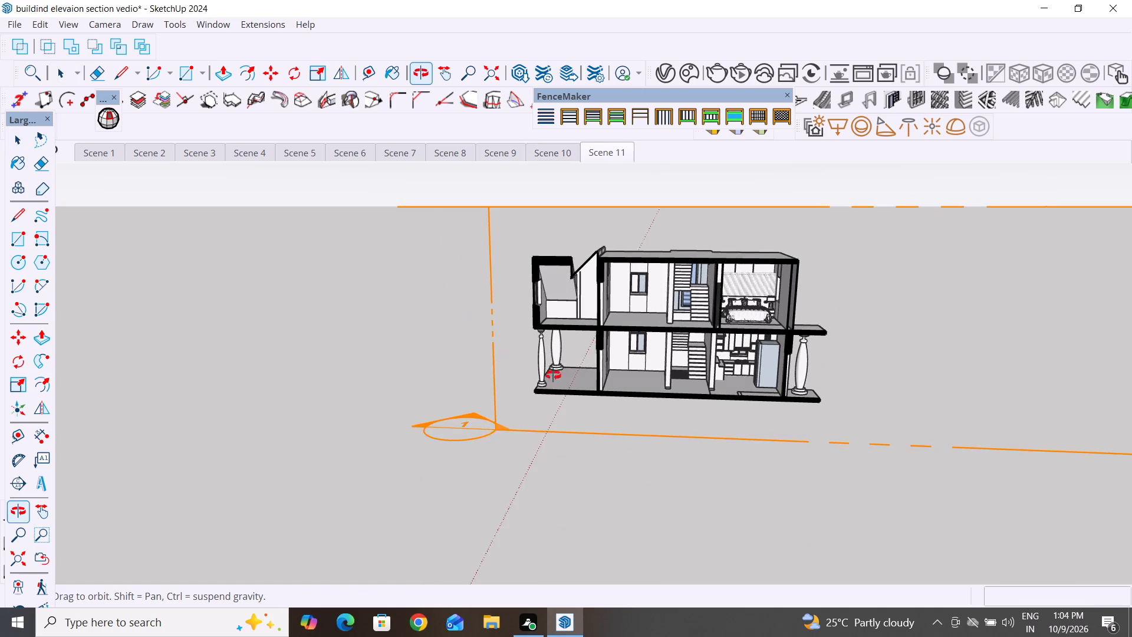
pyautogui.moveTo(553, 375); pyautogui.dragTo(735, 390, button='middle')
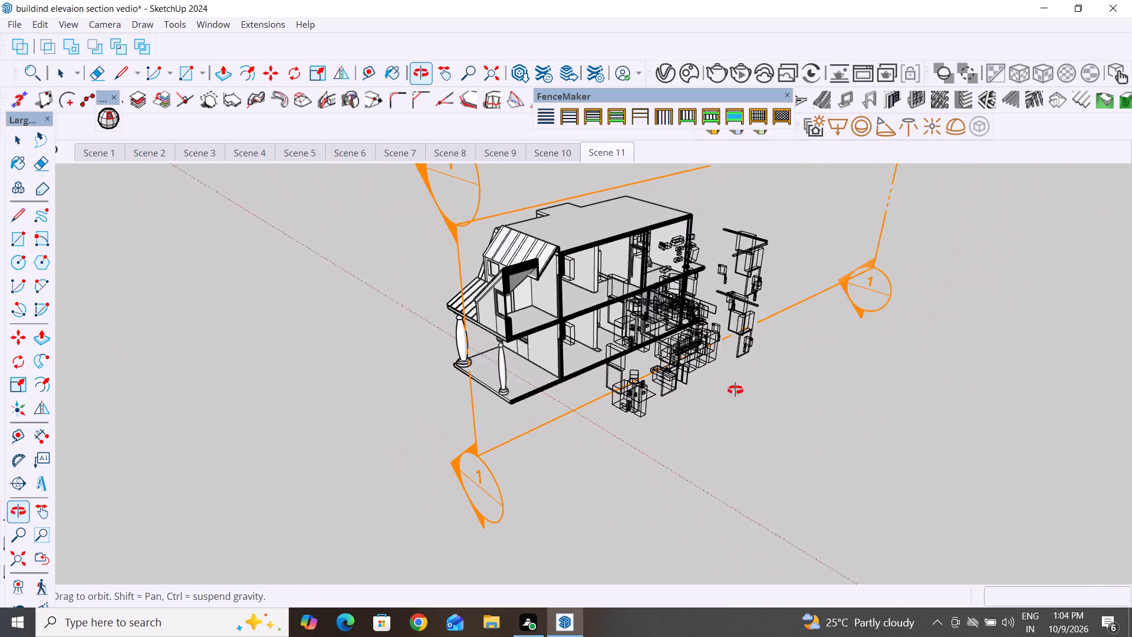
pyautogui.moveTo(735, 390); pyautogui.dragTo(894, 366, button='middle')
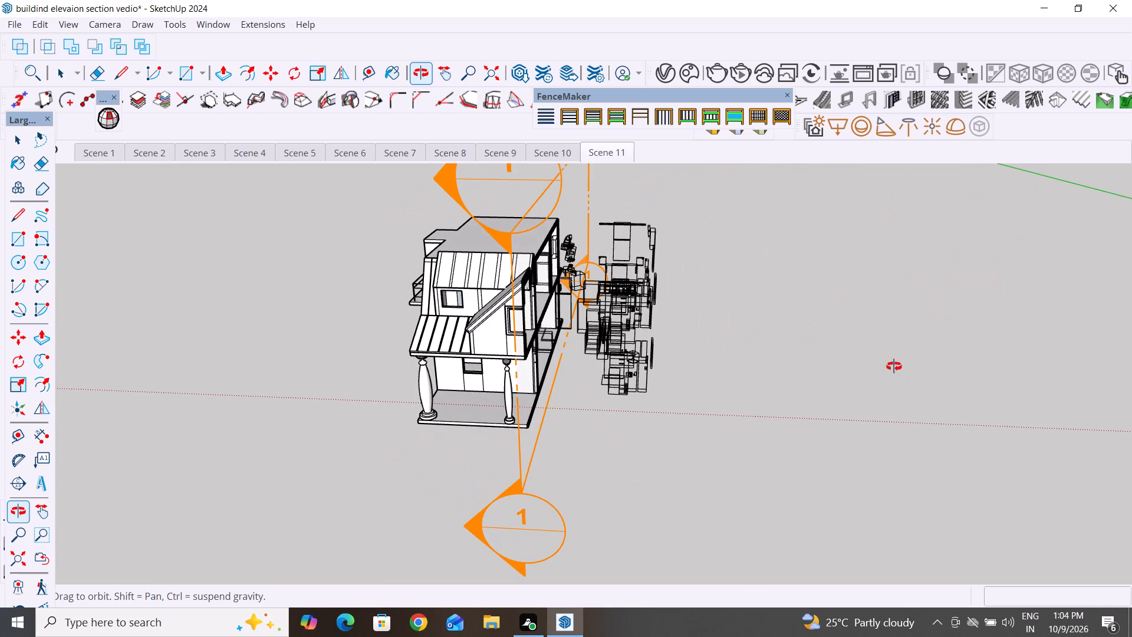
pyautogui.moveTo(894, 366); pyautogui.dragTo(891, 364, button='middle')
pyautogui.scroll(-2, 864, 379)
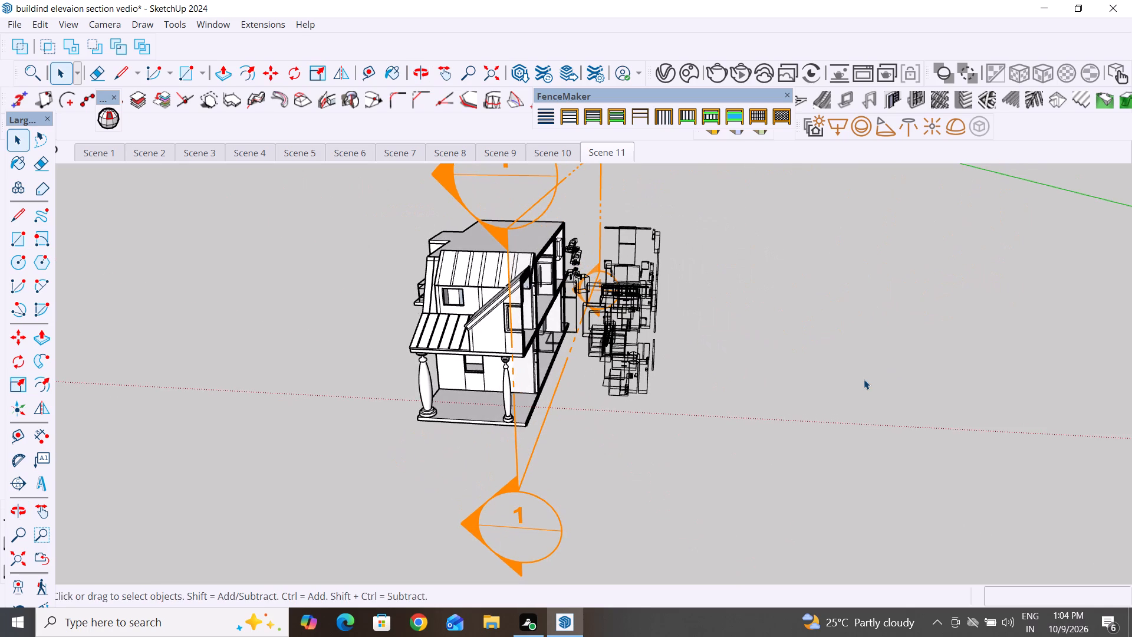
pyautogui.scroll(-1, 864, 379)
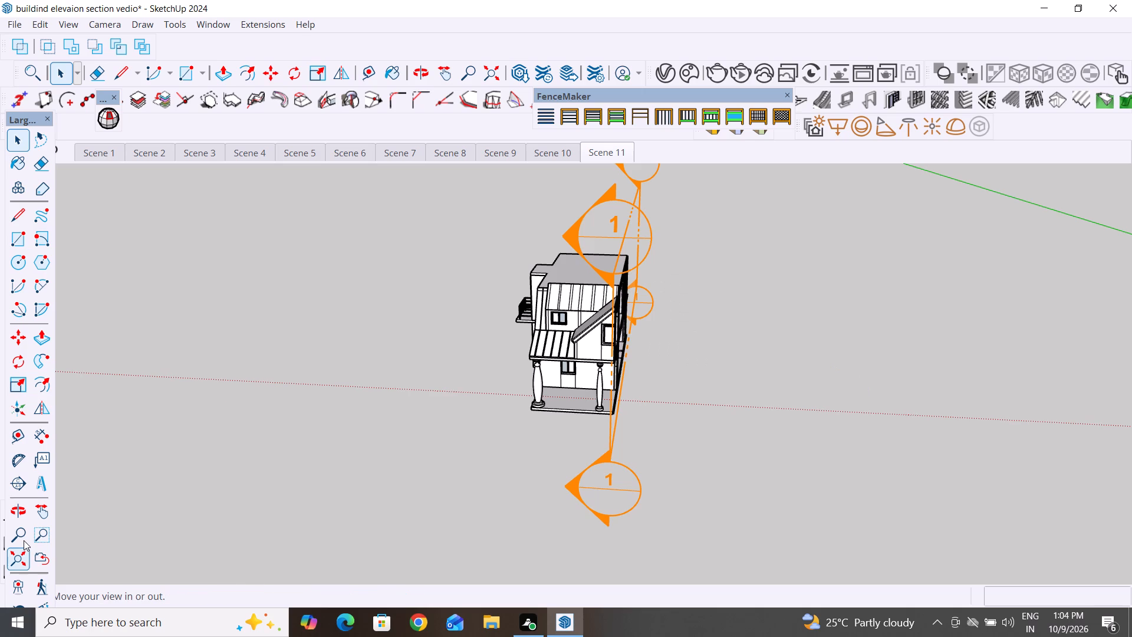
pyautogui.click(23, 482)
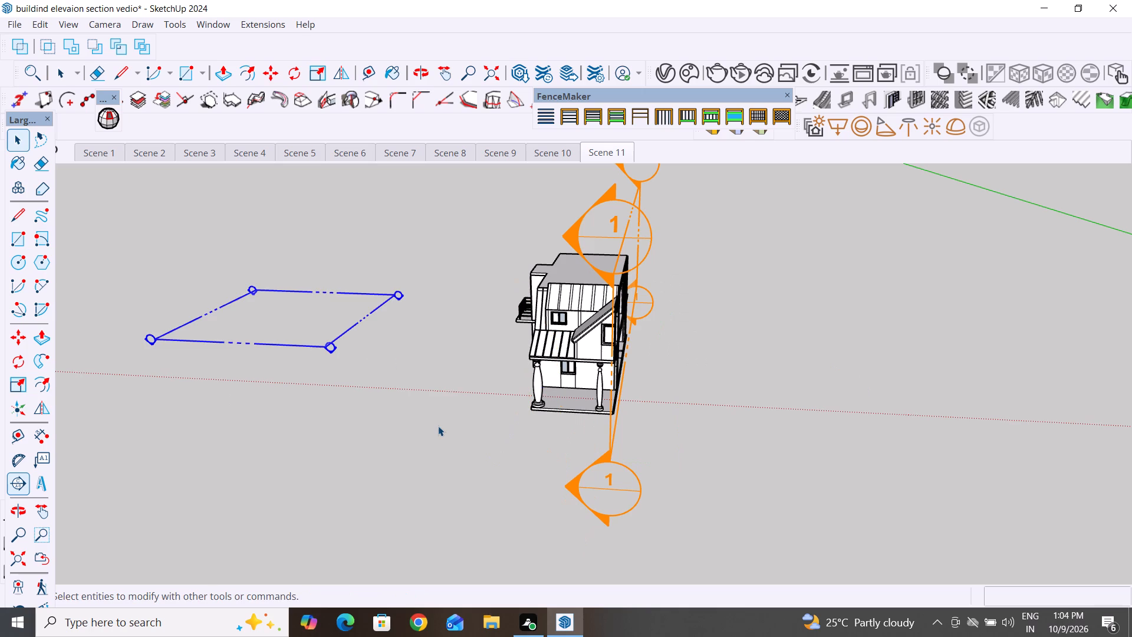
pyautogui.click(21, 137)
pyautogui.click(606, 461)
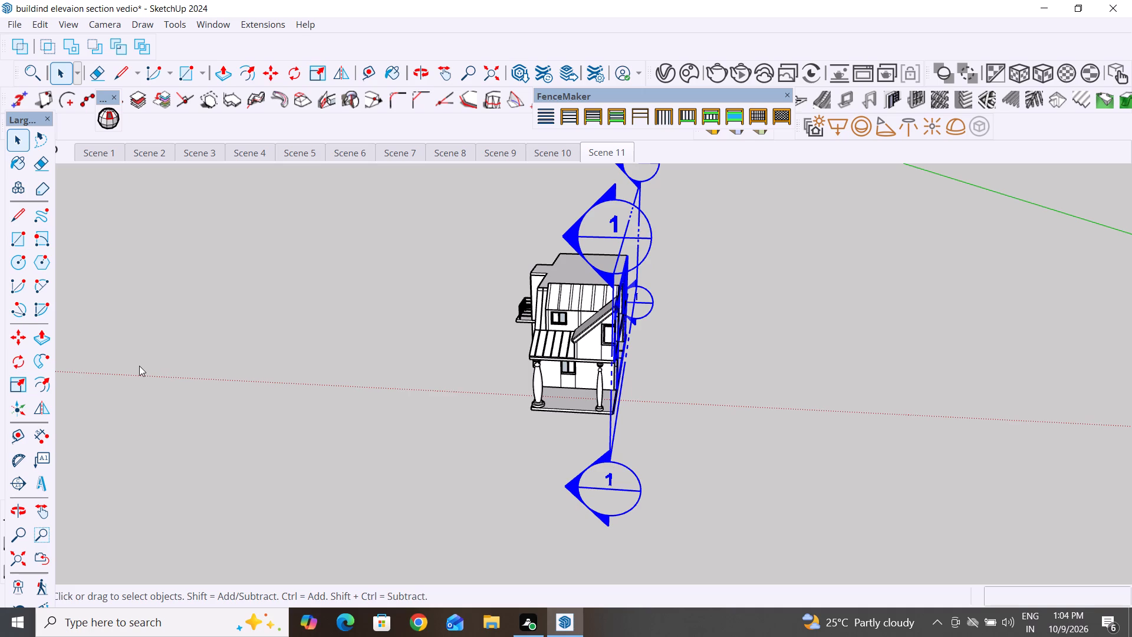
pyautogui.click(15, 337)
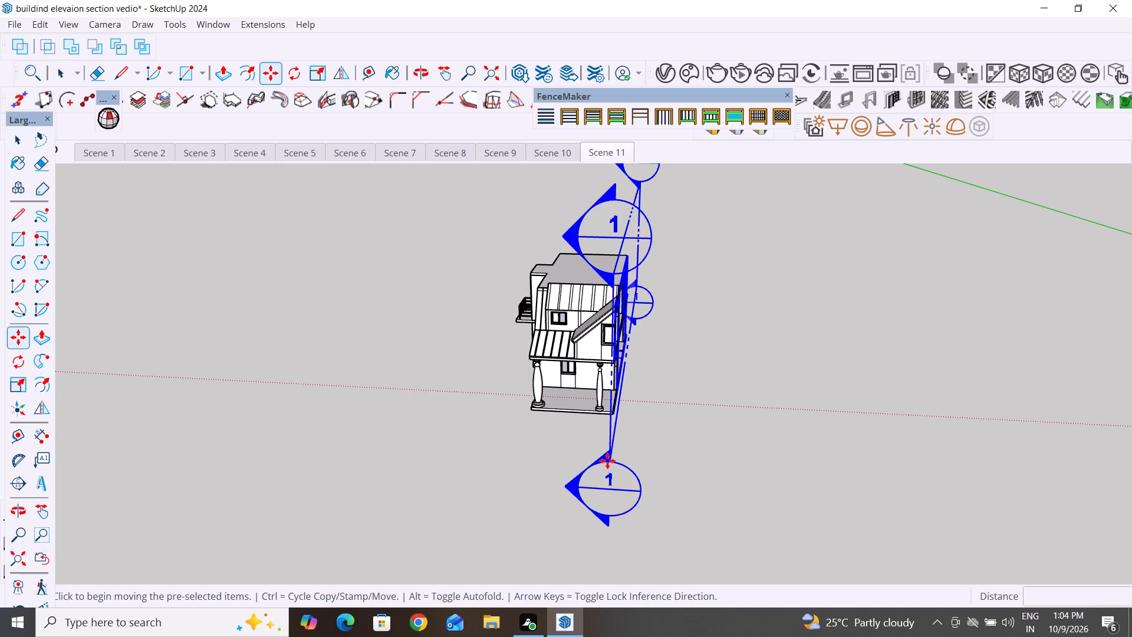
pyautogui.click(607, 461)
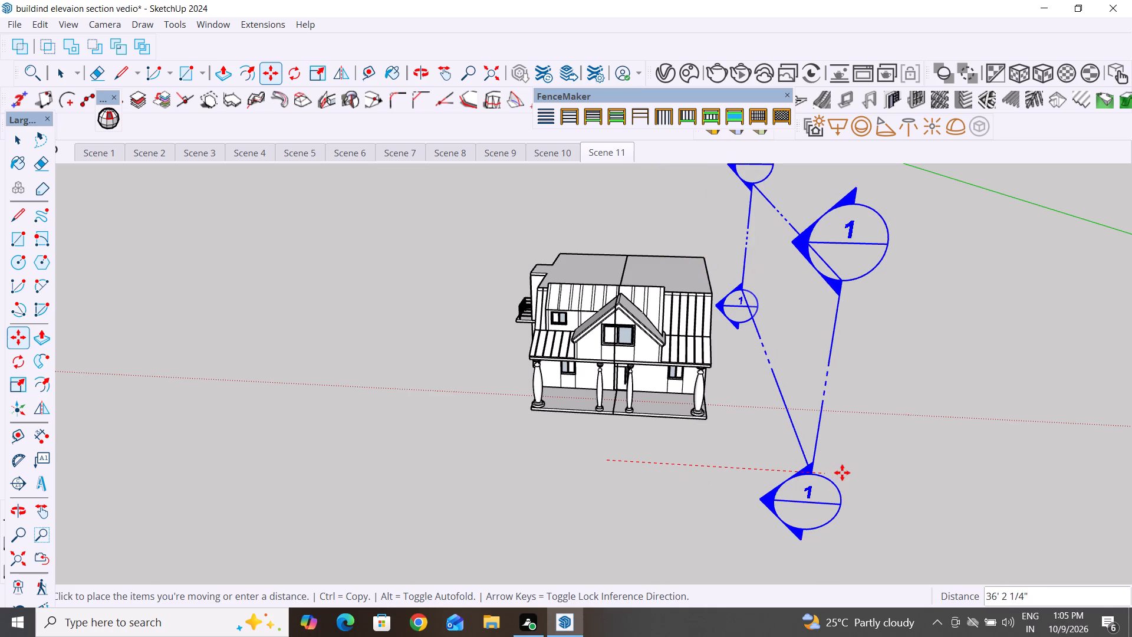
pyautogui.click(843, 472)
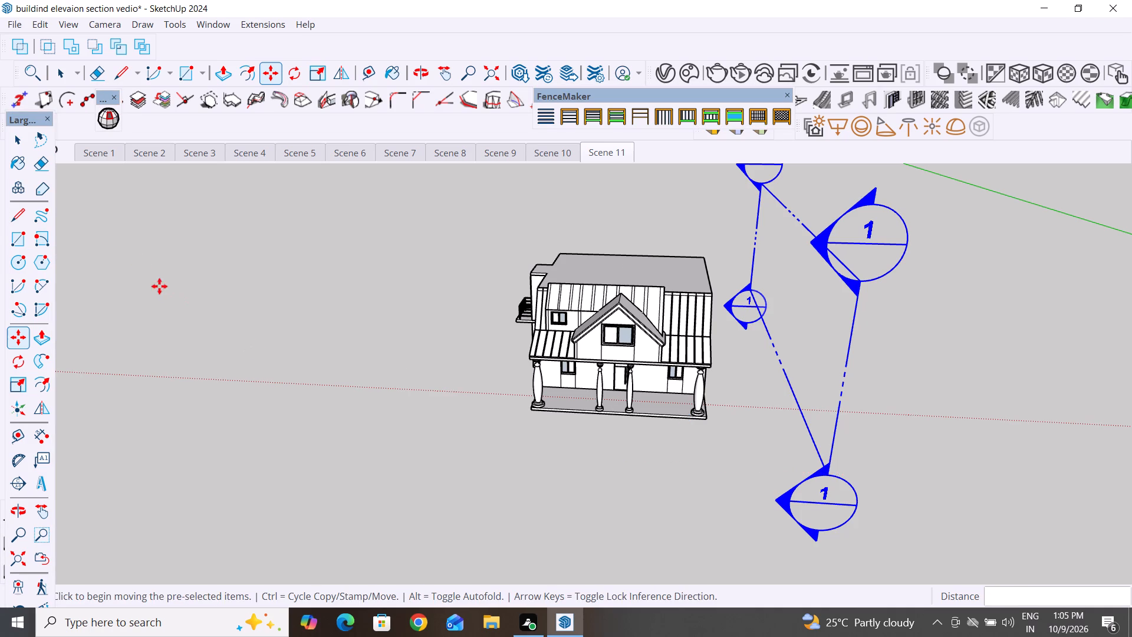
pyautogui.click(17, 139)
pyautogui.click(467, 454)
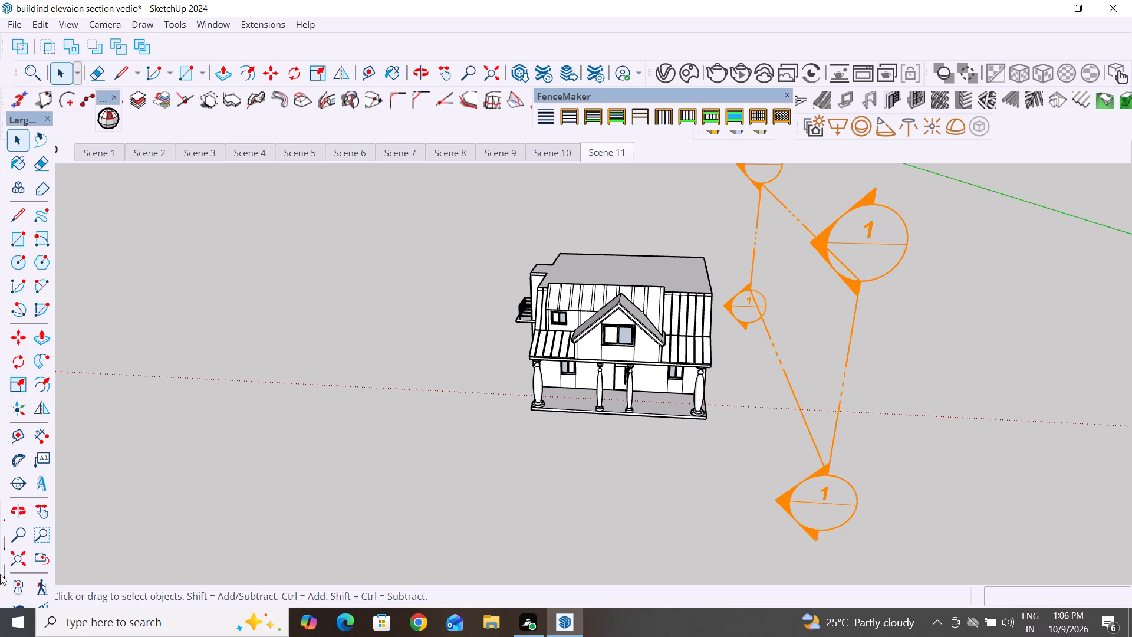
# Place a second section plane on the front gable face of the house, with the name Section 2 and symbol 2.
pyautogui.click(16, 485)
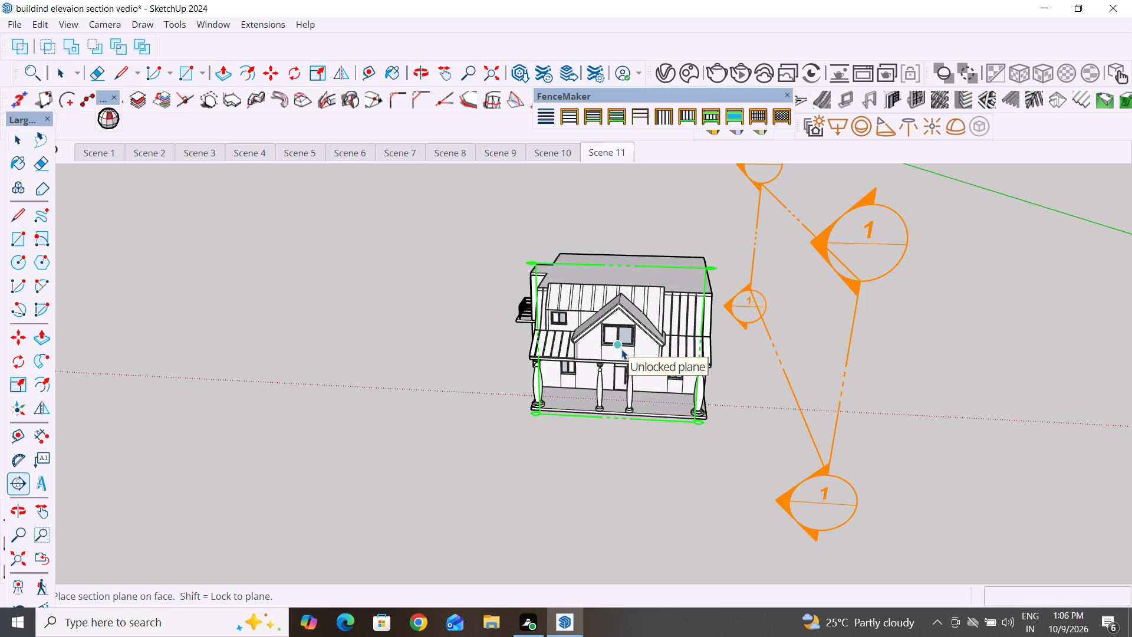
pyautogui.click(621, 349)
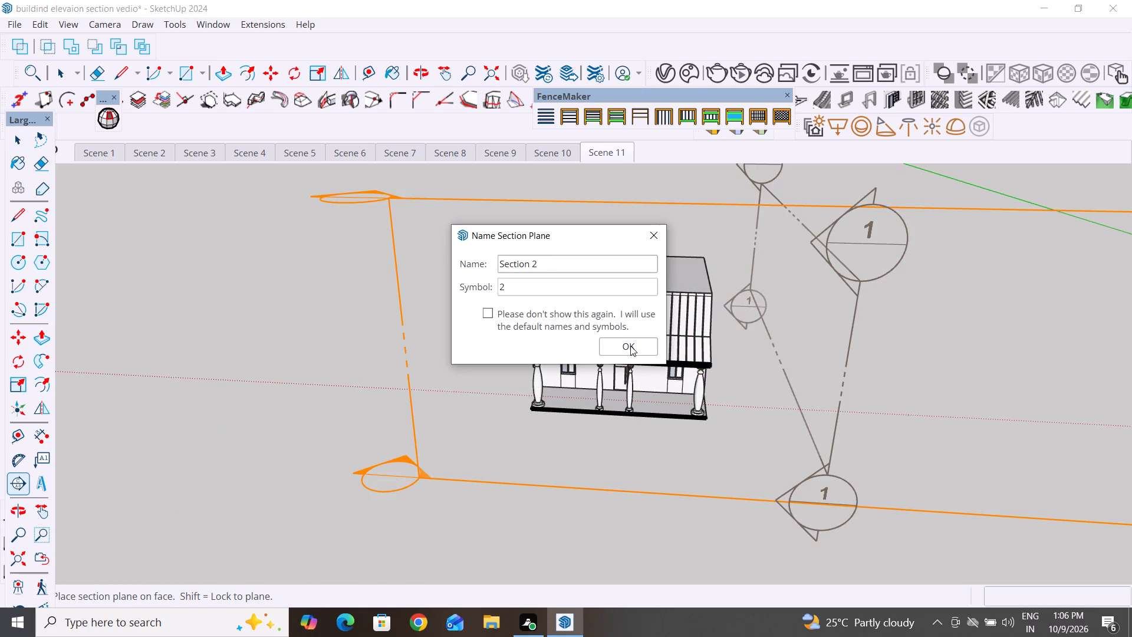
pyautogui.click(630, 346)
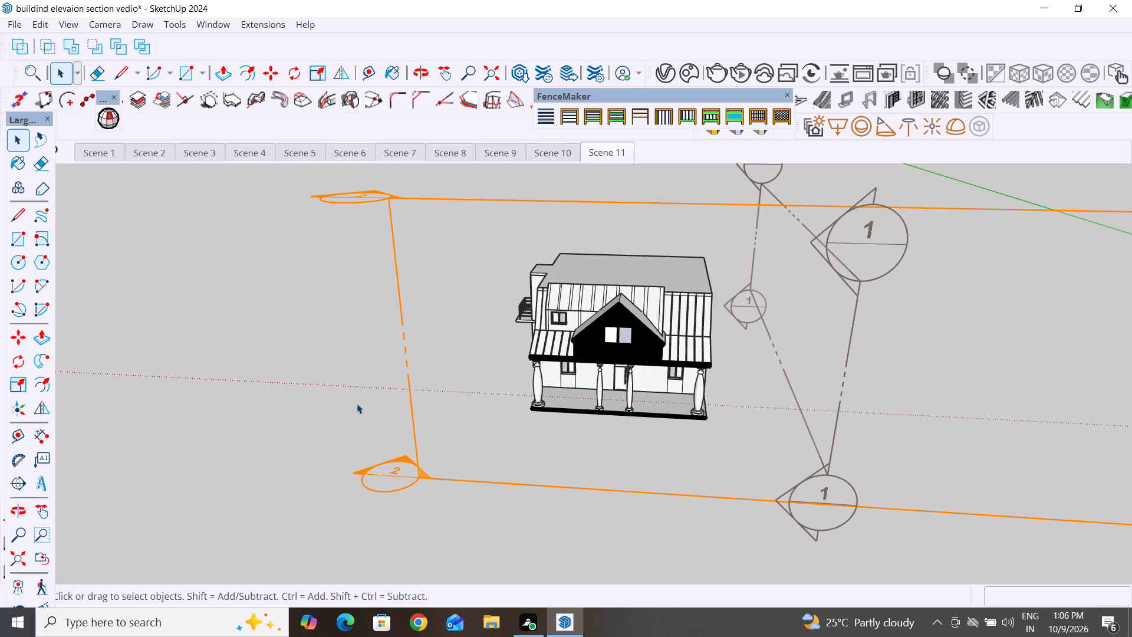
# Move the Section 2 plane away from its placement on the front gable face.
pyautogui.click(22, 339)
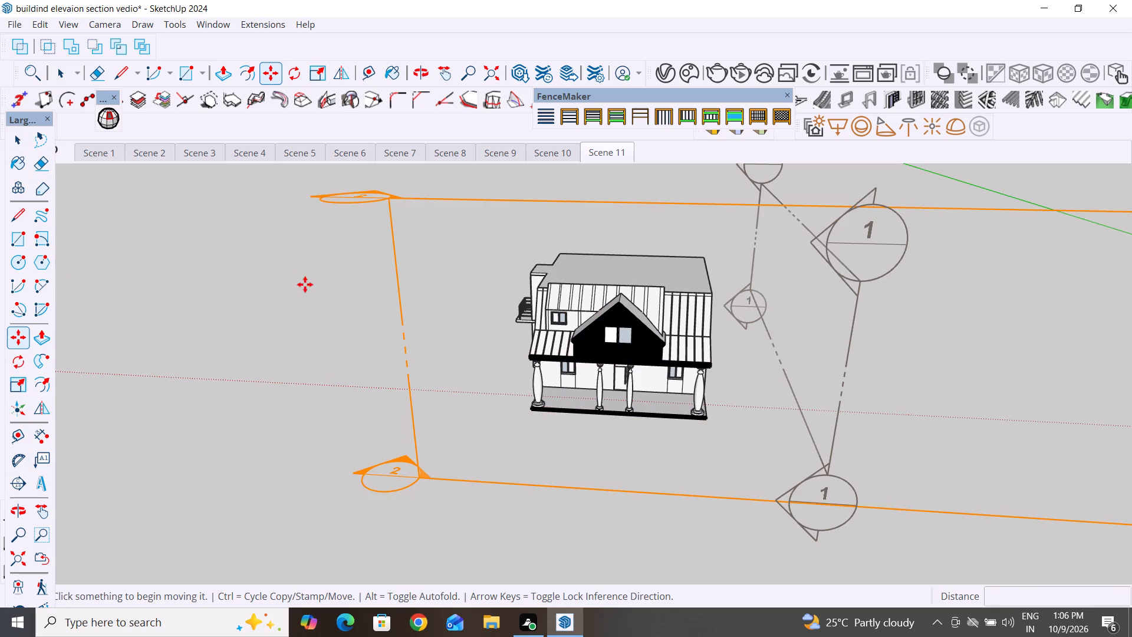
pyautogui.moveTo(337, 344); pyautogui.dragTo(456, 387, button='middle')
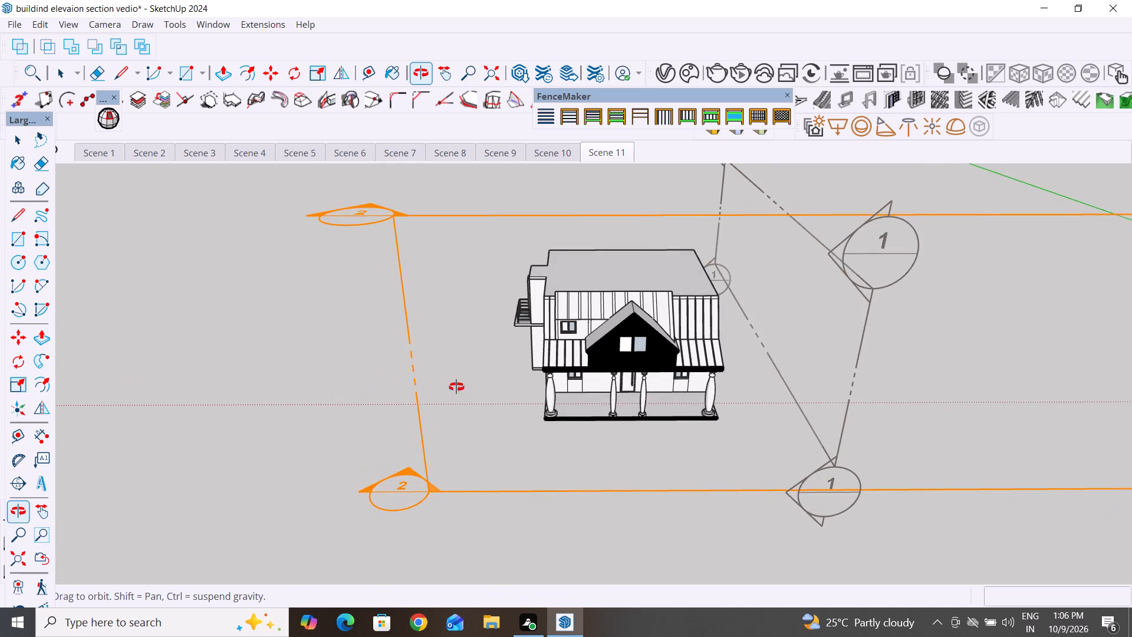
pyautogui.moveTo(456, 387); pyautogui.dragTo(674, 327, button='middle')
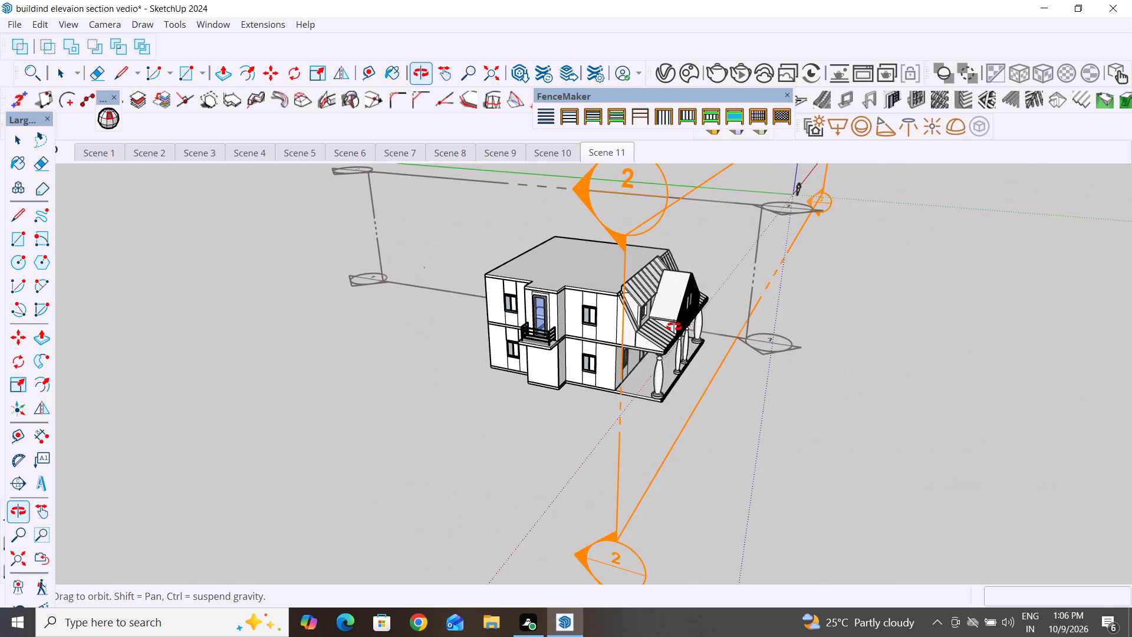
pyautogui.moveTo(674, 327); pyautogui.dragTo(654, 306, button='middle')
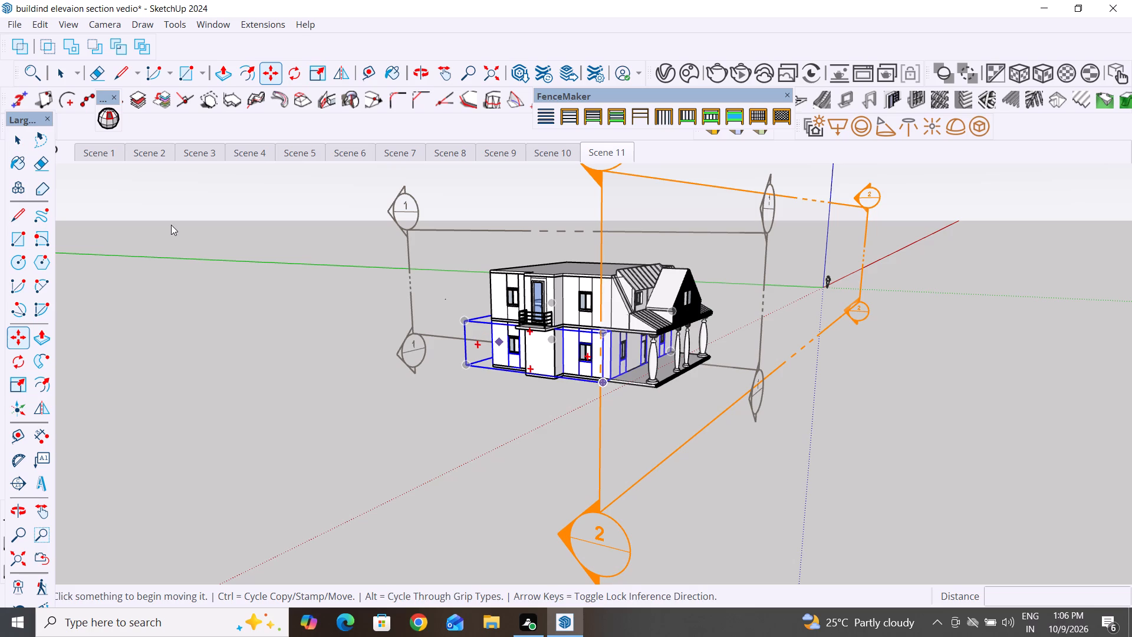
pyautogui.click(21, 143)
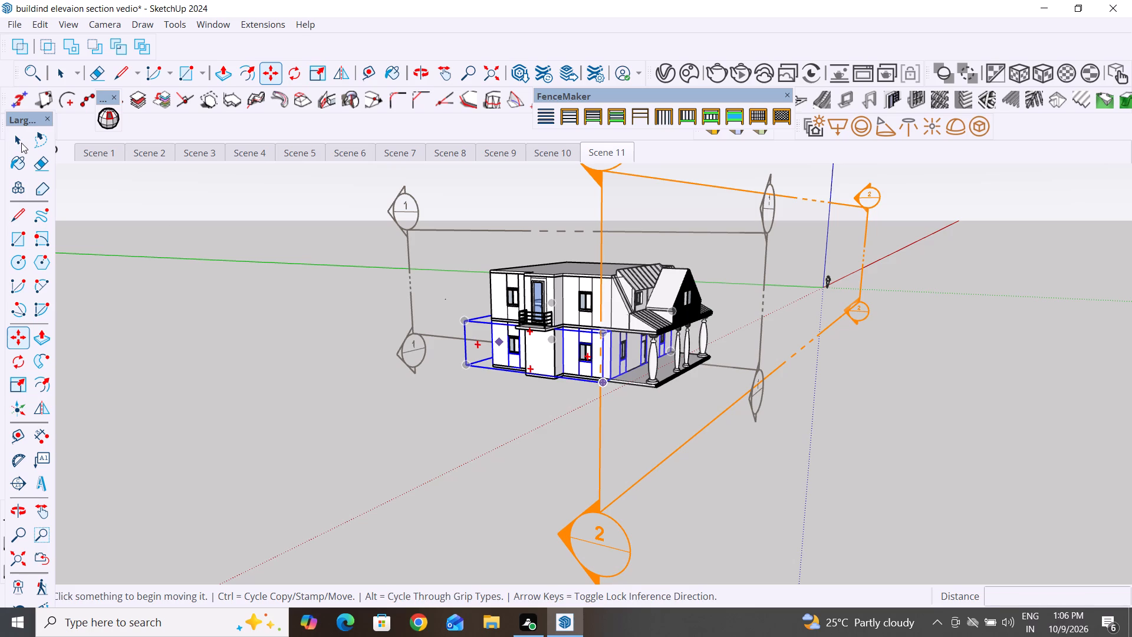
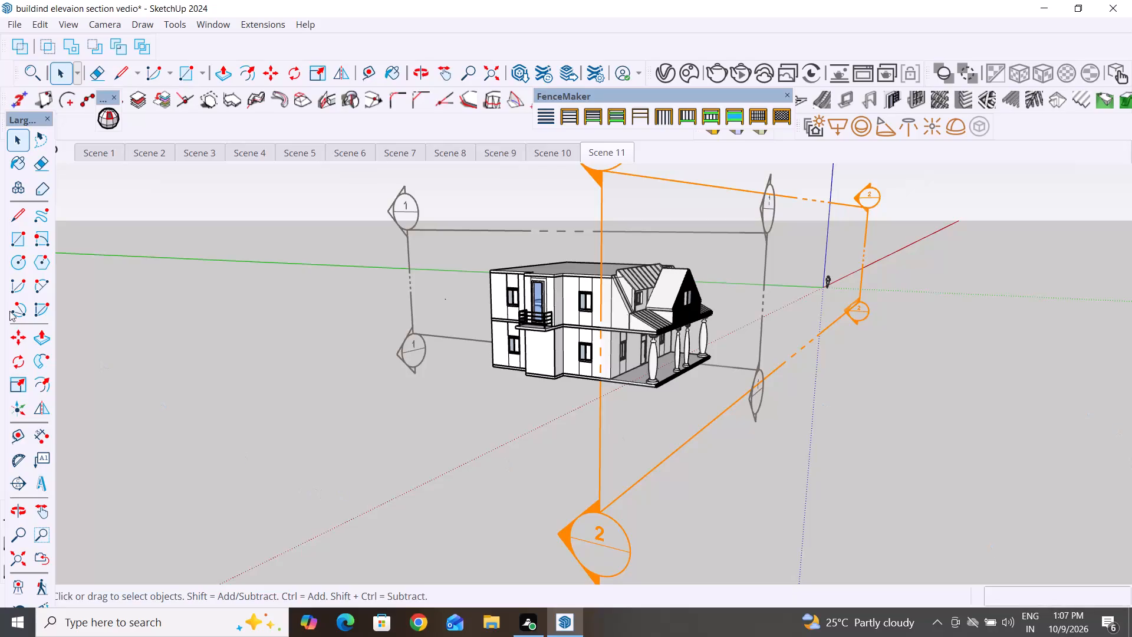
# Move the Section 2 plane about 15' 1" along the green axis into the house so it cuts through the rooms on both floors.
pyautogui.moveTo(666, 507); pyautogui.dragTo(582, 546)
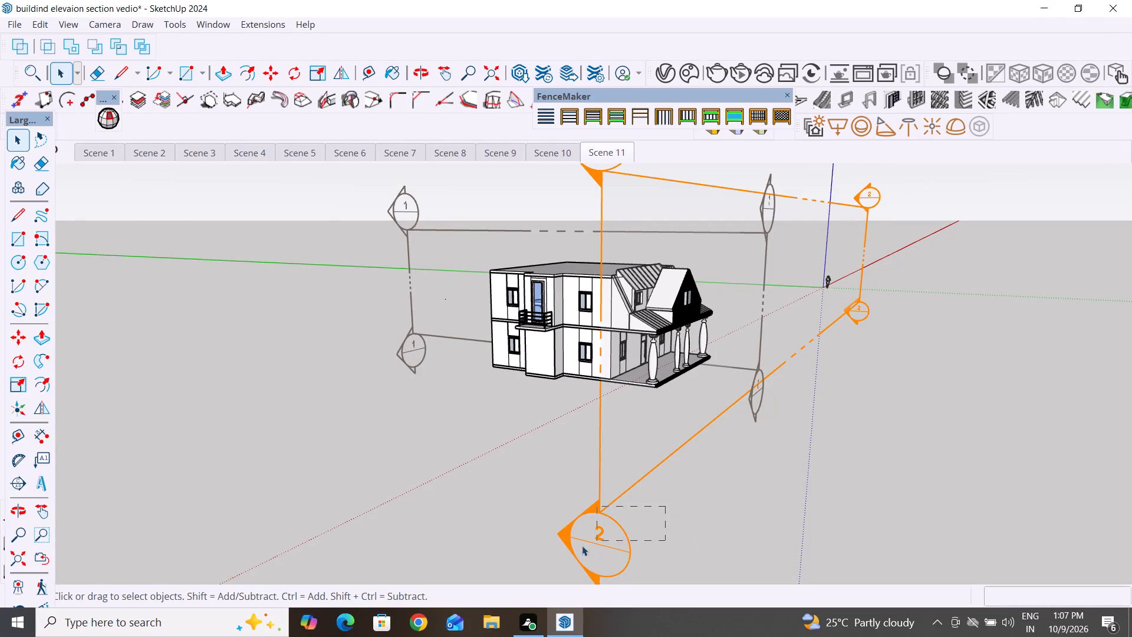
pyautogui.moveTo(582, 546); pyautogui.dragTo(554, 551)
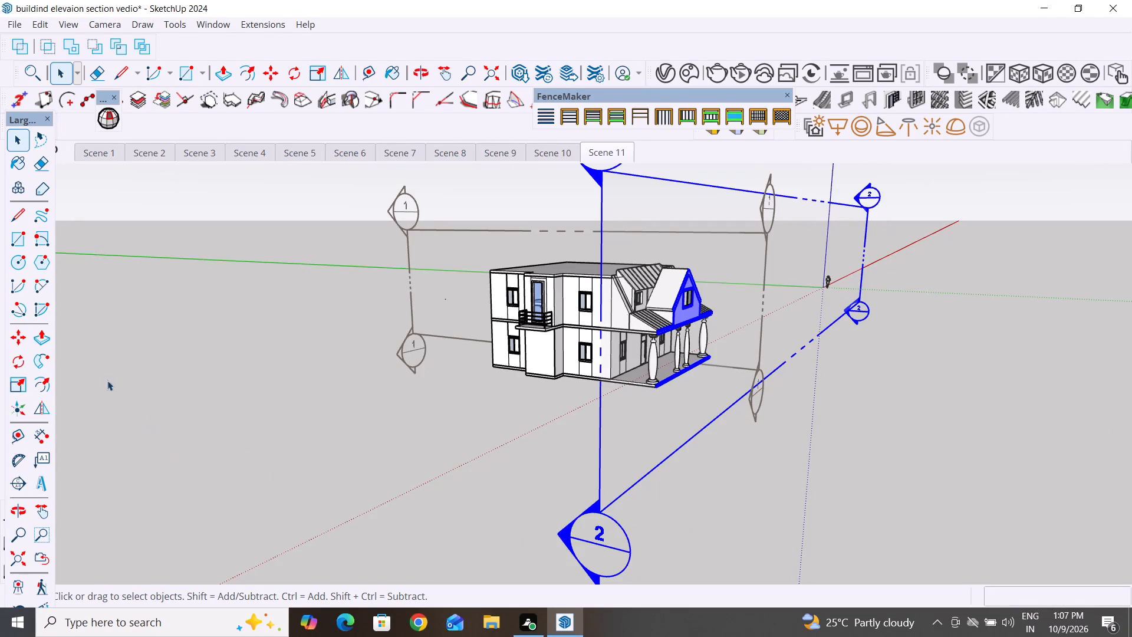
pyautogui.click(16, 334)
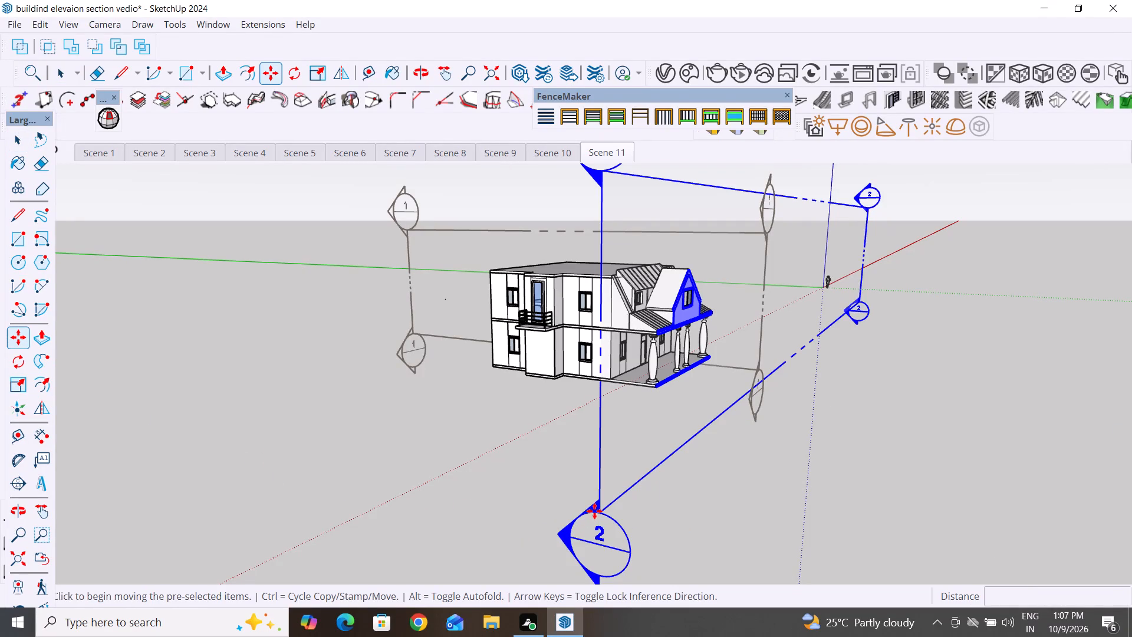
pyautogui.click(595, 510)
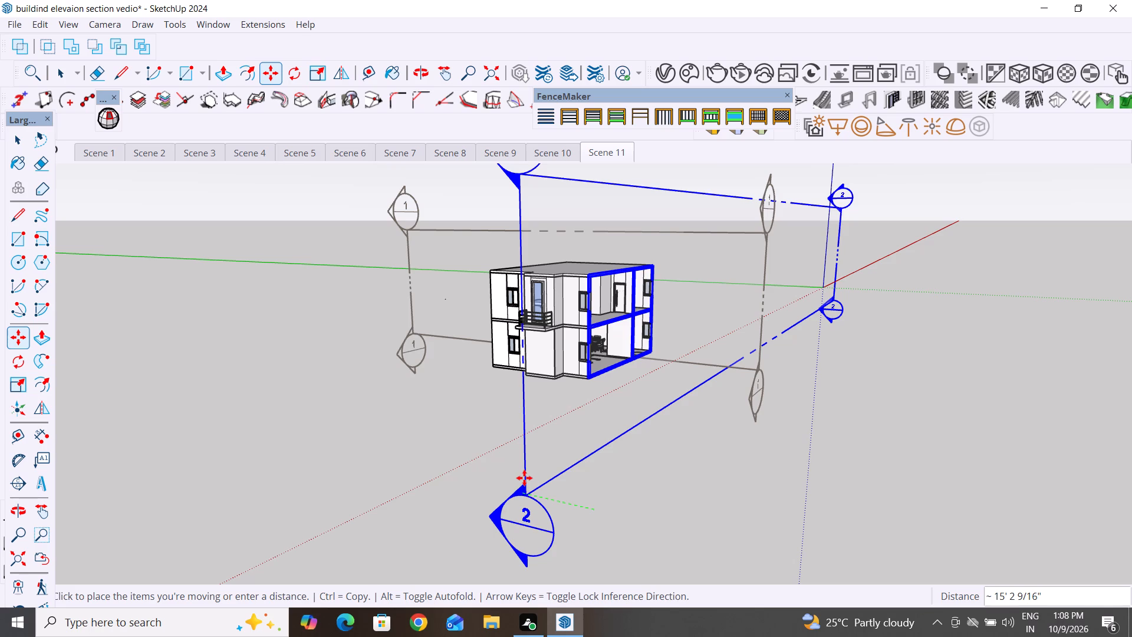
pyautogui.click(524, 478)
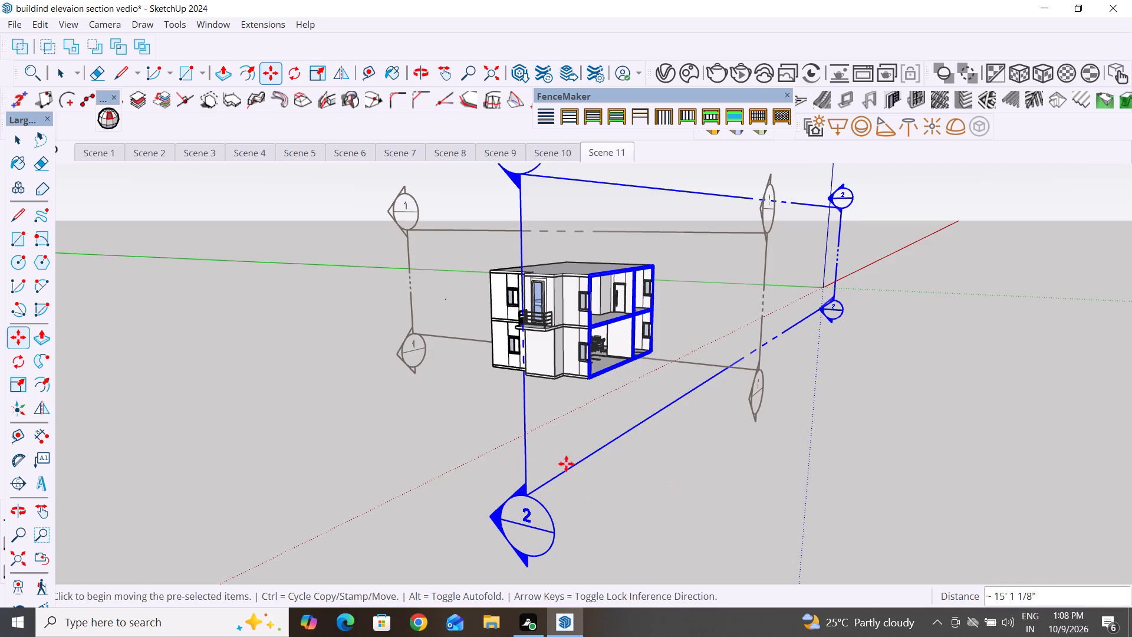
pyautogui.click(18, 145)
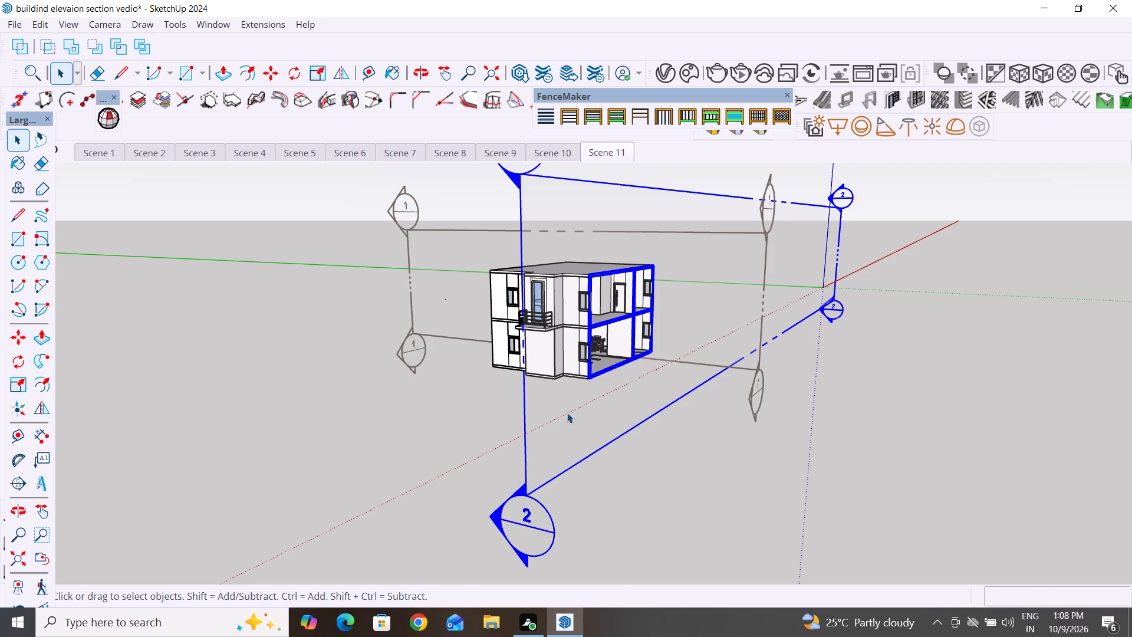
# Update Scene 11 with a close, front-on view of the Section 2 cut through both floors.
pyautogui.moveTo(929, 428); pyautogui.dragTo(789, 459, button='middle')
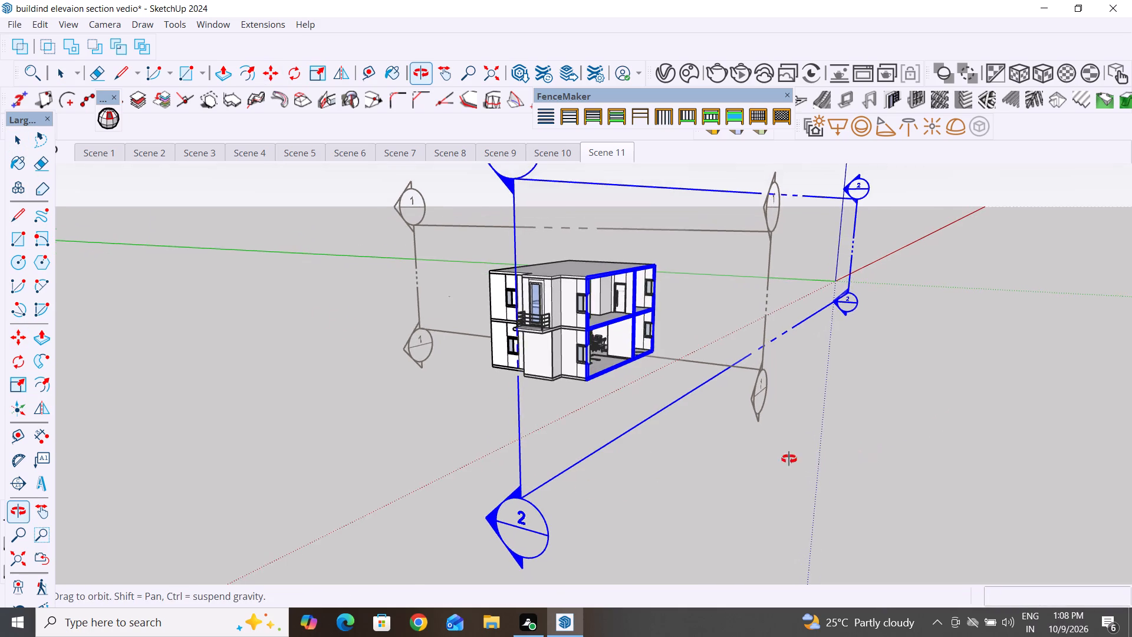
pyautogui.moveTo(789, 459); pyautogui.dragTo(491, 438, button='middle')
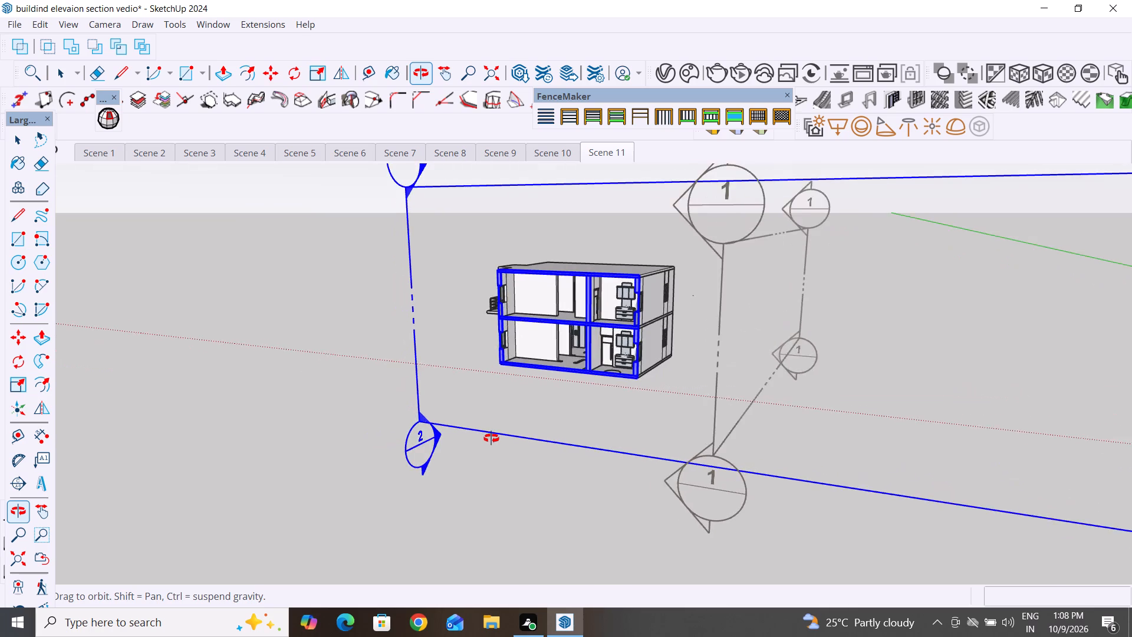
pyautogui.moveTo(491, 438); pyautogui.dragTo(590, 466, button='middle')
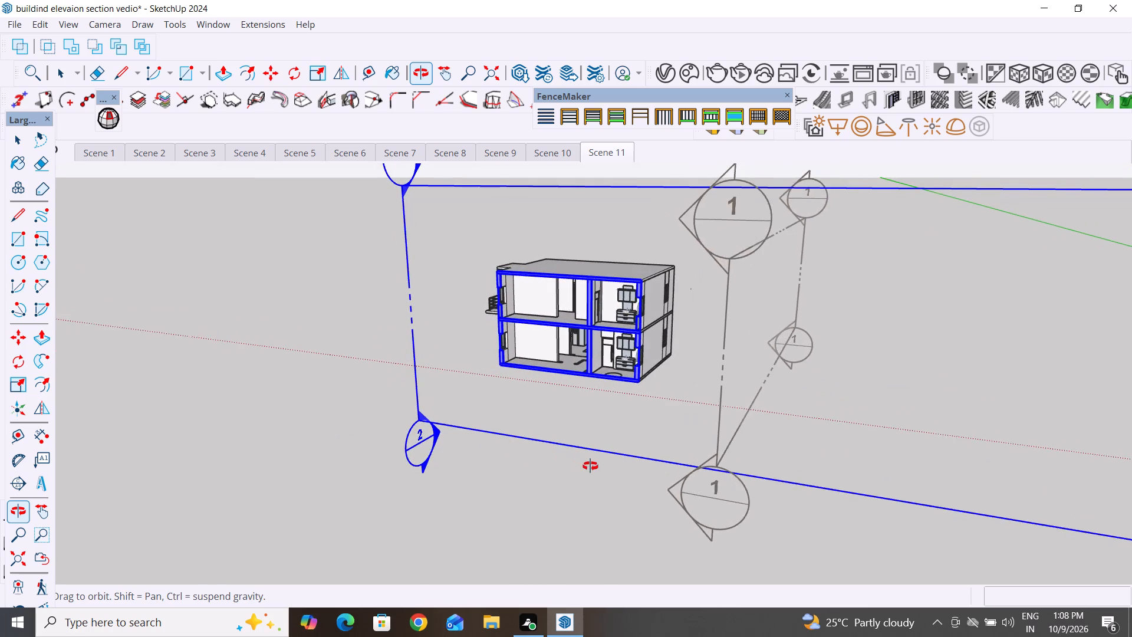
pyautogui.moveTo(590, 466); pyautogui.dragTo(626, 432, button='middle')
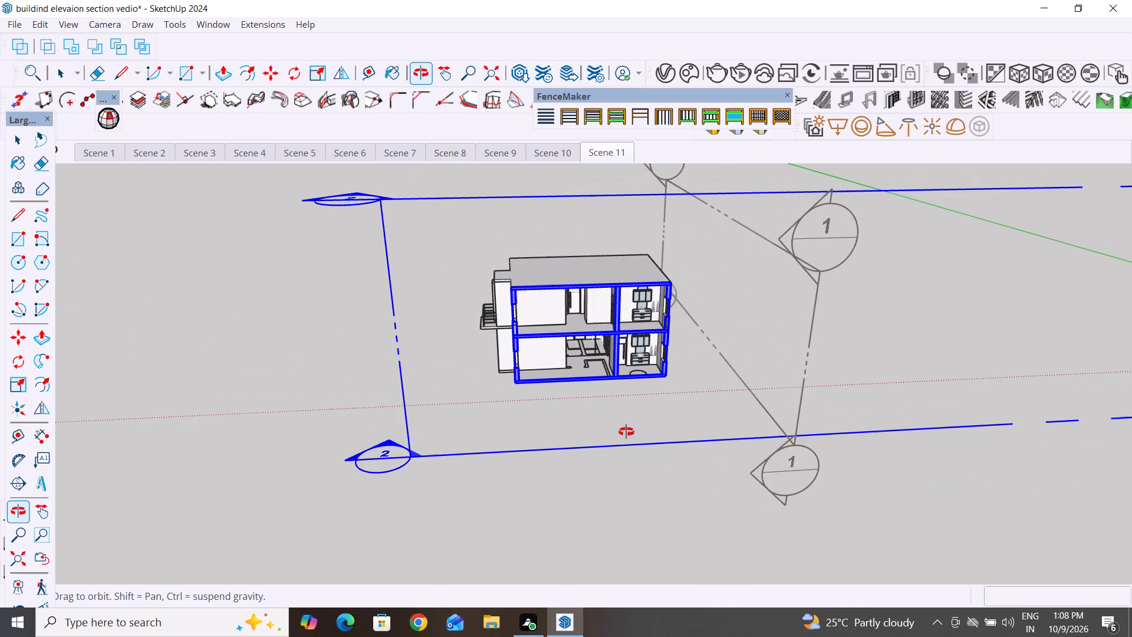
pyautogui.moveTo(626, 432); pyautogui.dragTo(618, 415, button='middle')
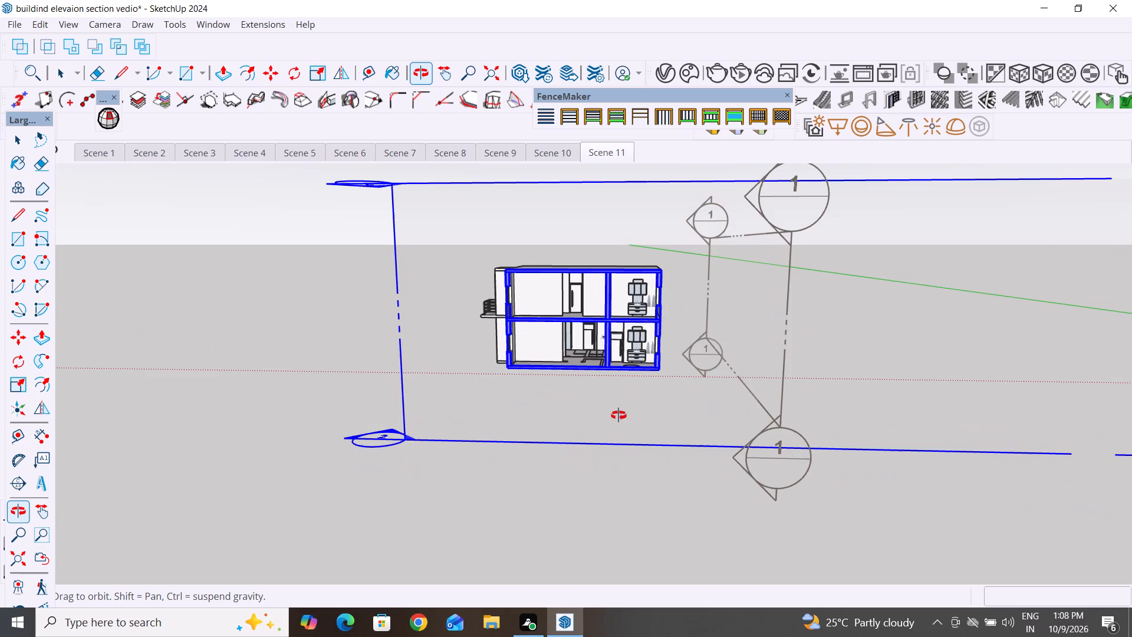
pyautogui.moveTo(618, 415); pyautogui.dragTo(648, 399, button='middle')
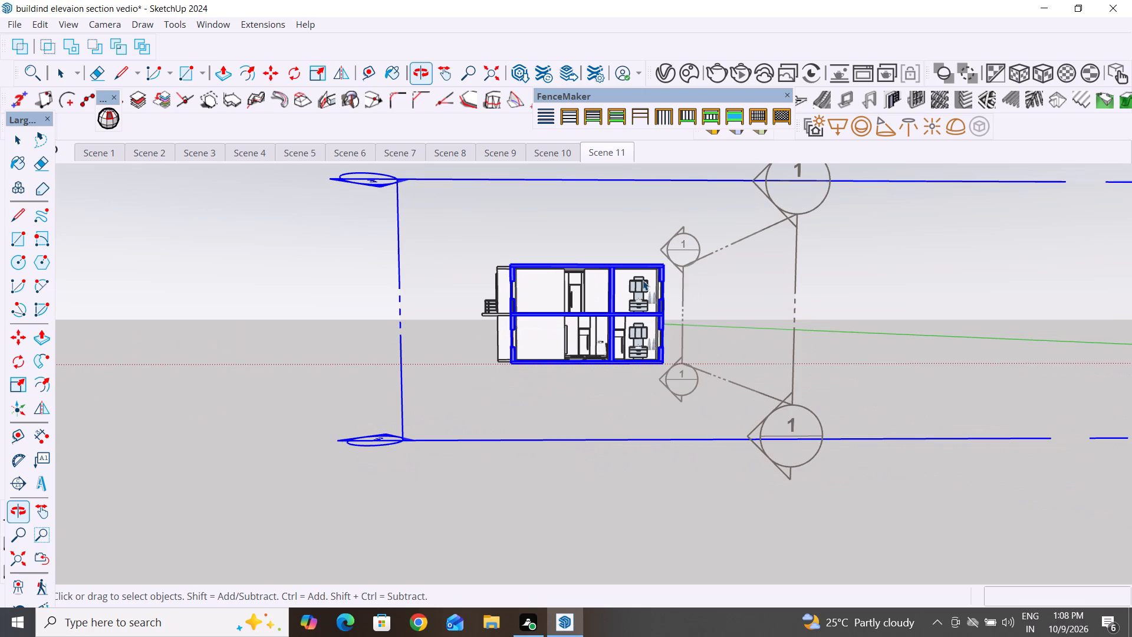
pyautogui.scroll(3, 581, 241)
pyautogui.scroll(2, 617, 468)
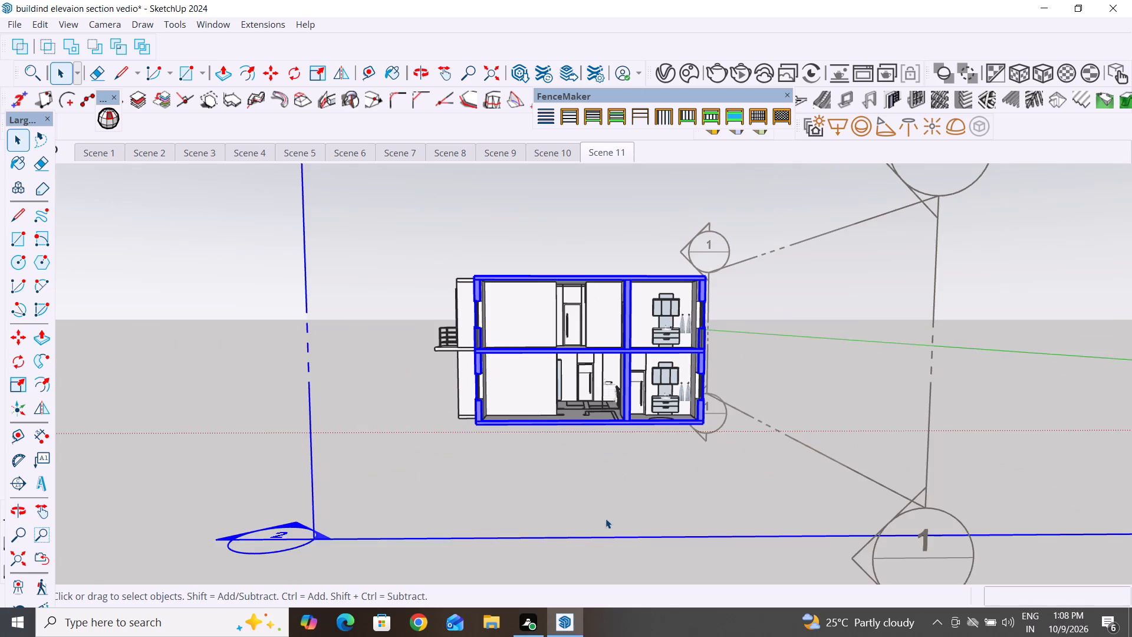
pyautogui.scroll(4, 606, 518)
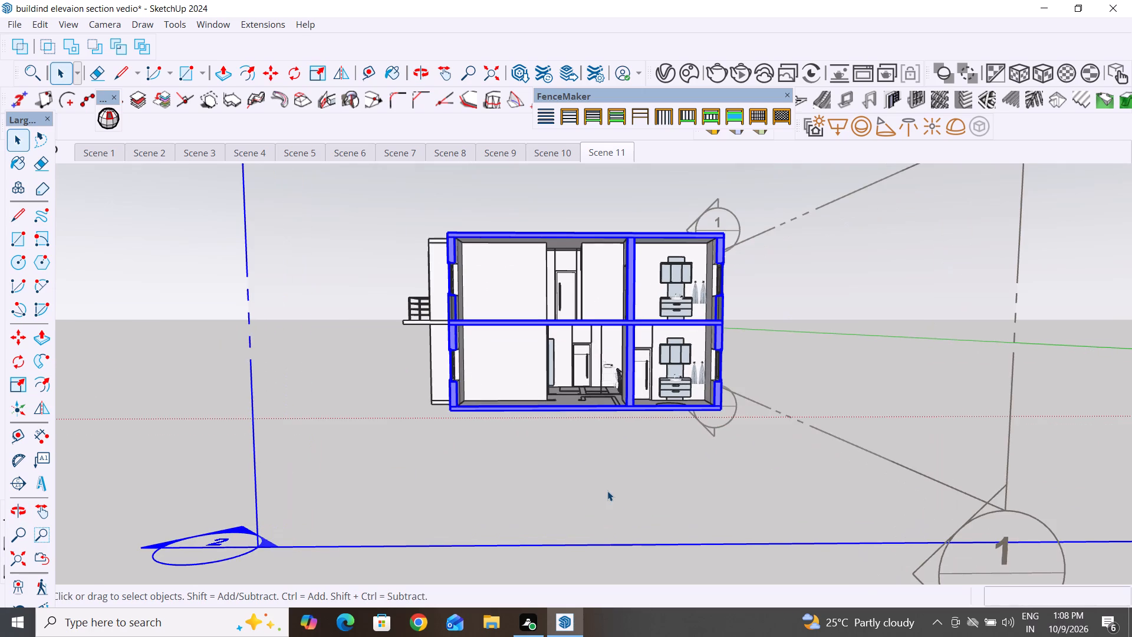
pyautogui.scroll(4, 607, 491)
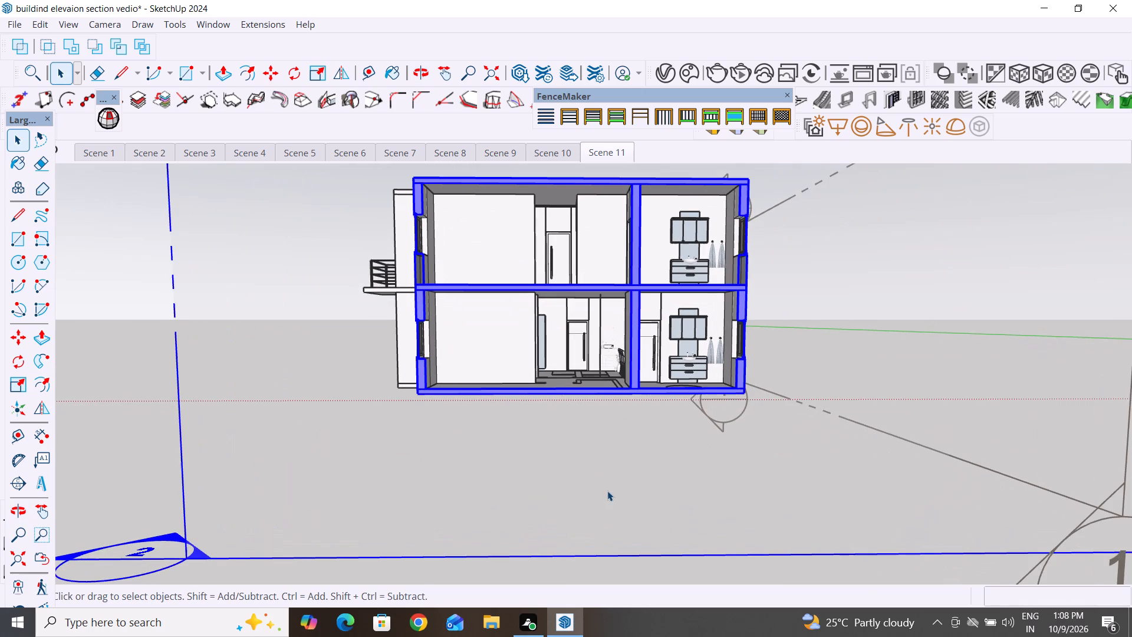
pyautogui.scroll(1, 562, 175)
pyautogui.scroll(-1, 613, 492)
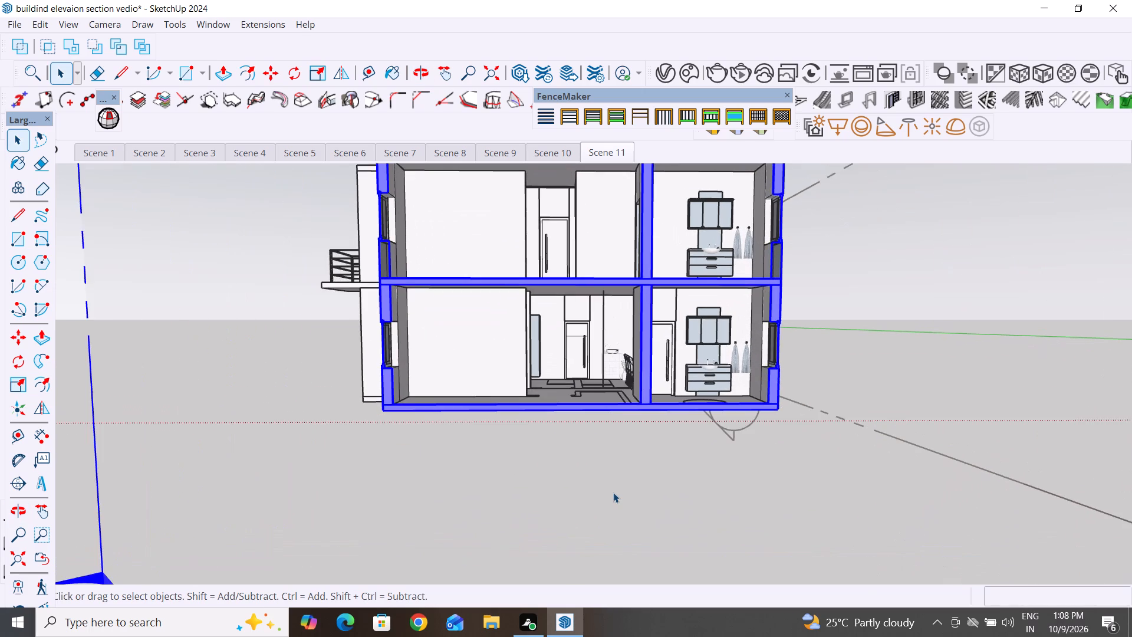
pyautogui.scroll(-1, 609, 520)
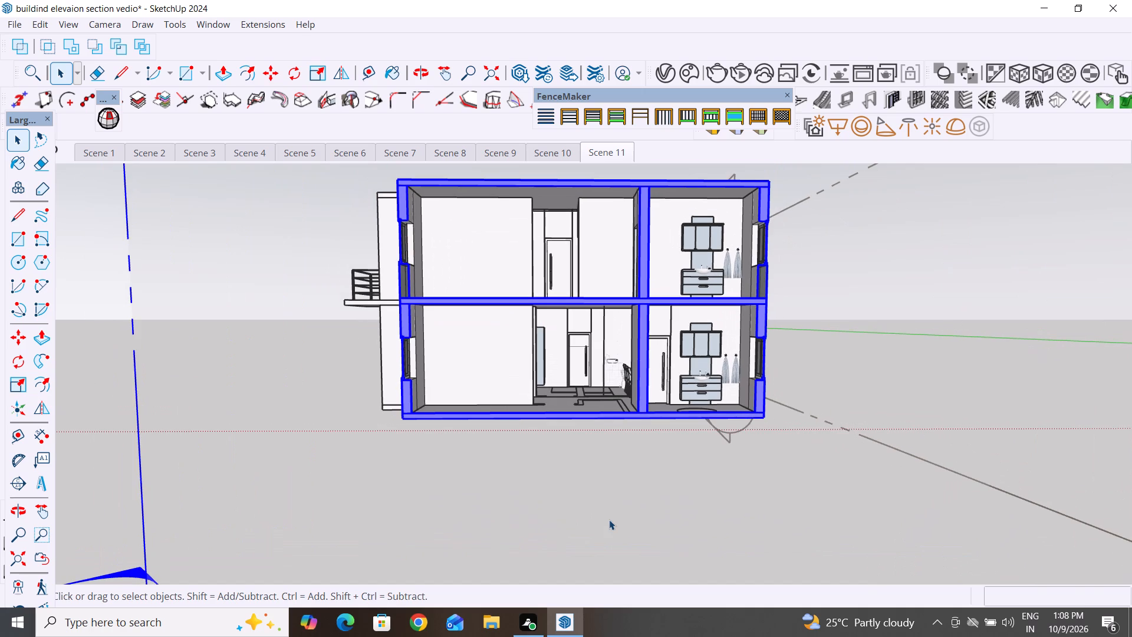
pyautogui.rightClick(621, 153)
pyautogui.click(681, 218)
# Move the Section 2 plane about 40' 2" back along the green axis, past the gable front, until it clears the house.
pyautogui.scroll(-6, 416, 448)
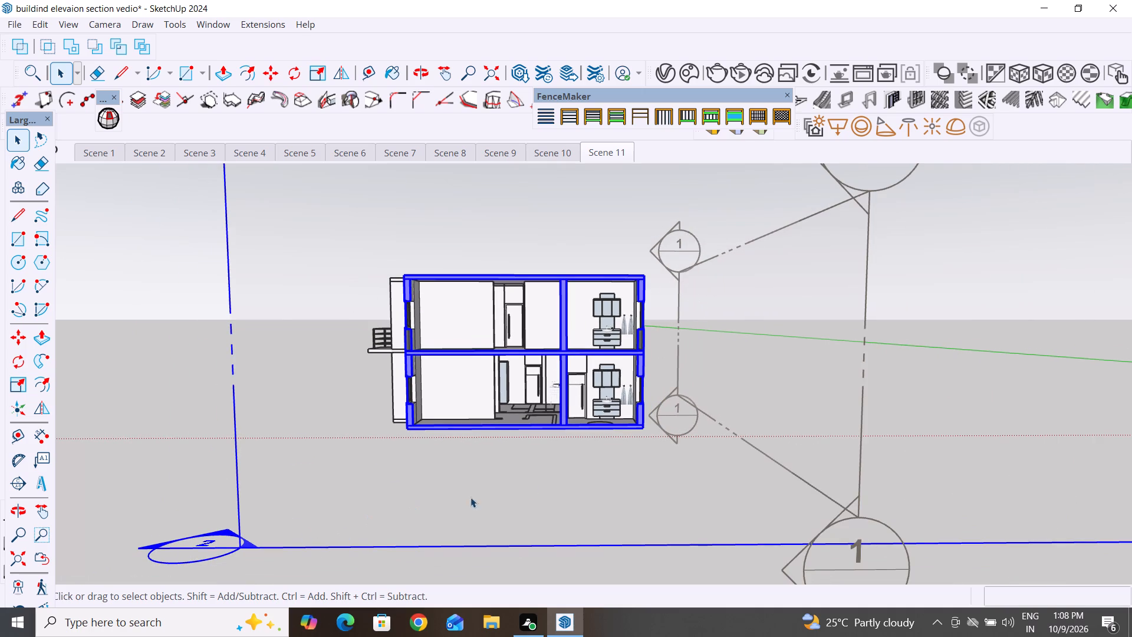
pyautogui.scroll(-8, 560, 479)
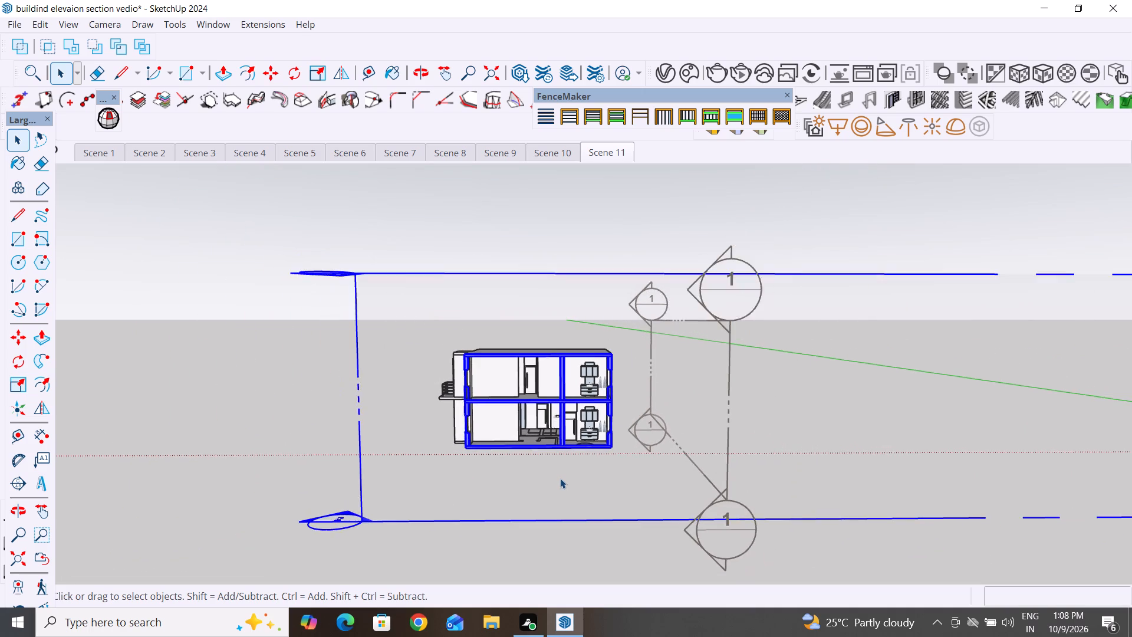
pyautogui.scroll(-1, 560, 478)
pyautogui.moveTo(583, 481); pyautogui.dragTo(706, 481, button='middle')
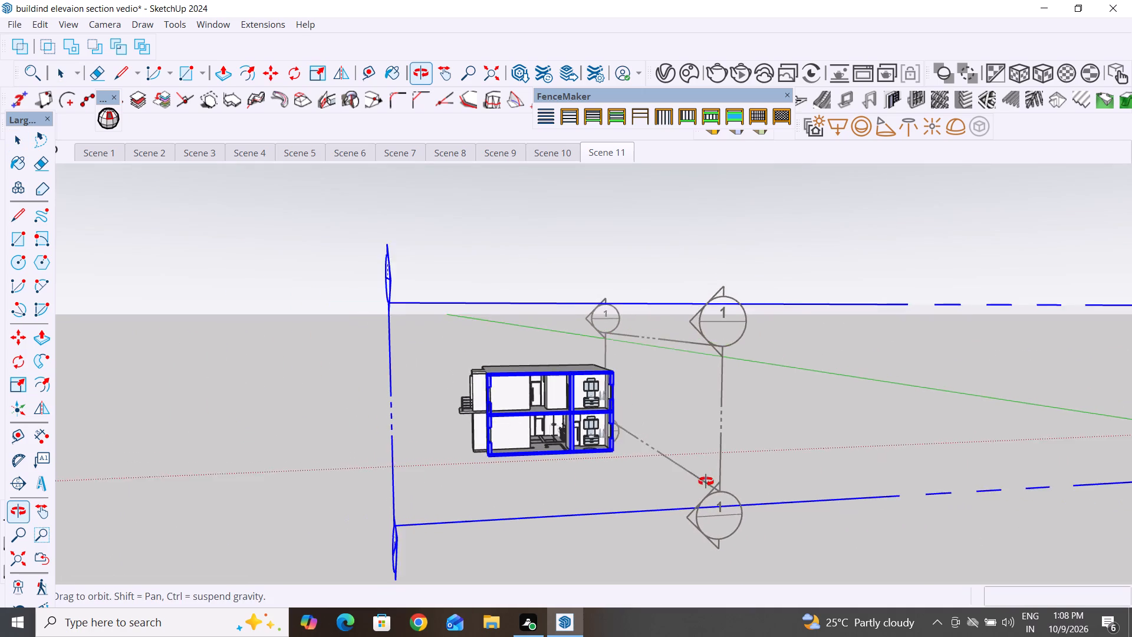
pyautogui.moveTo(706, 481); pyautogui.dragTo(979, 492, button='middle')
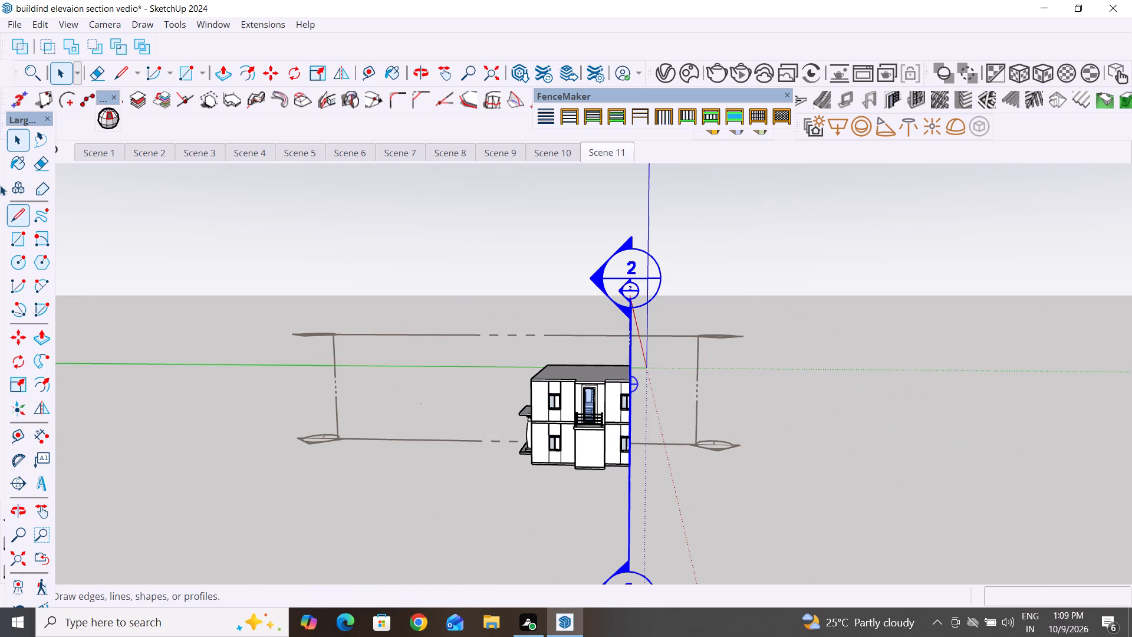
pyautogui.click(237, 225)
pyautogui.scroll(-4, 412, 218)
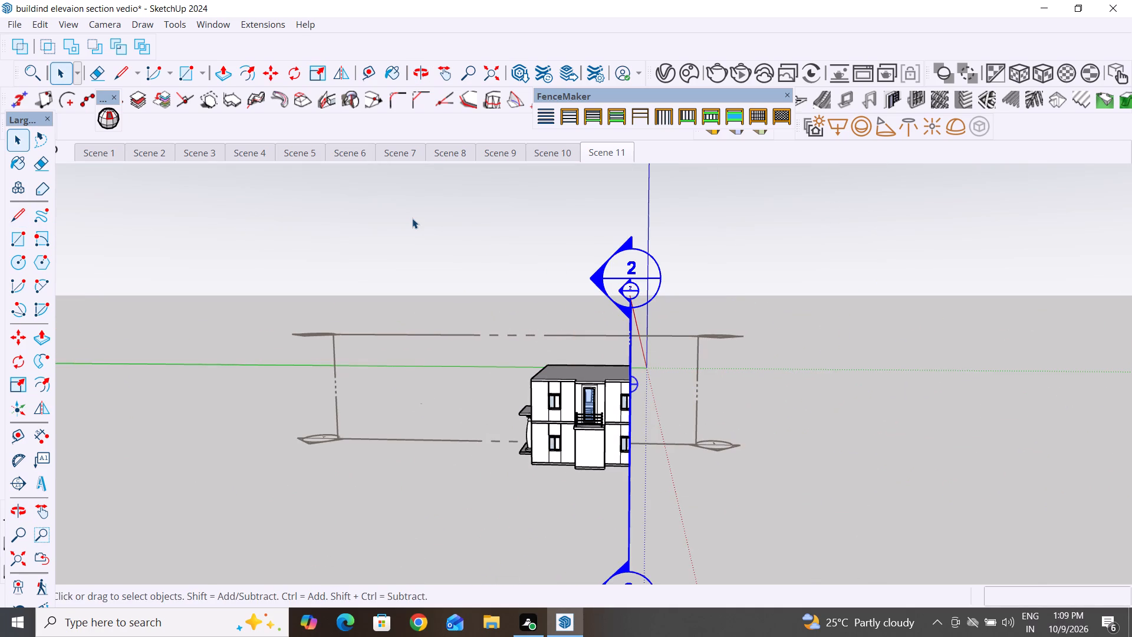
pyautogui.scroll(-5, 412, 218)
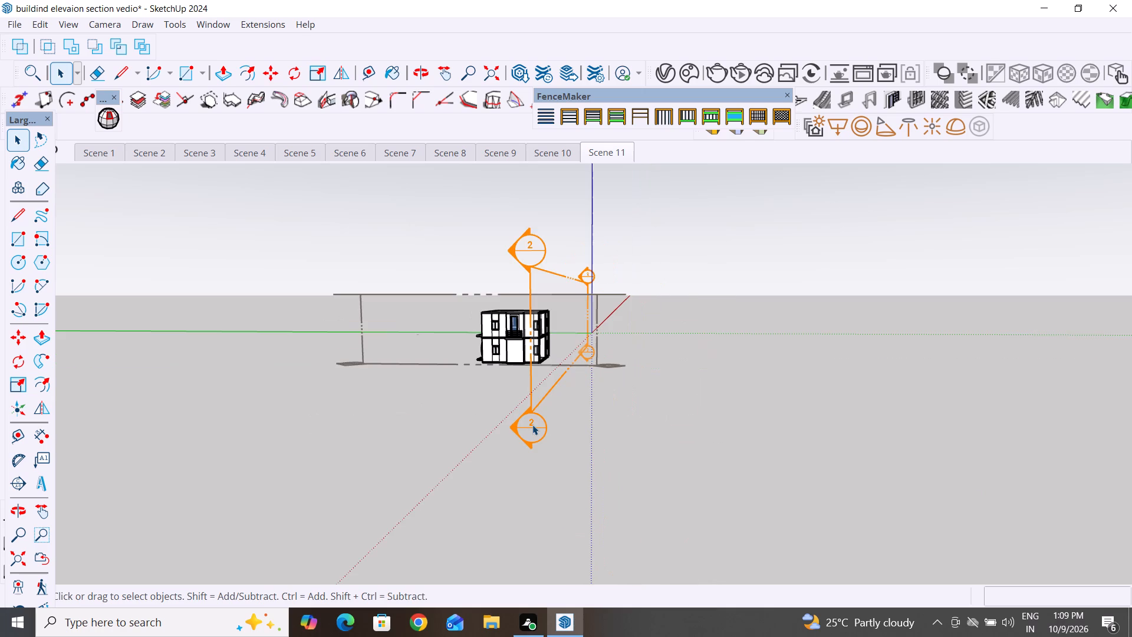
pyautogui.moveTo(561, 398); pyautogui.dragTo(492, 459)
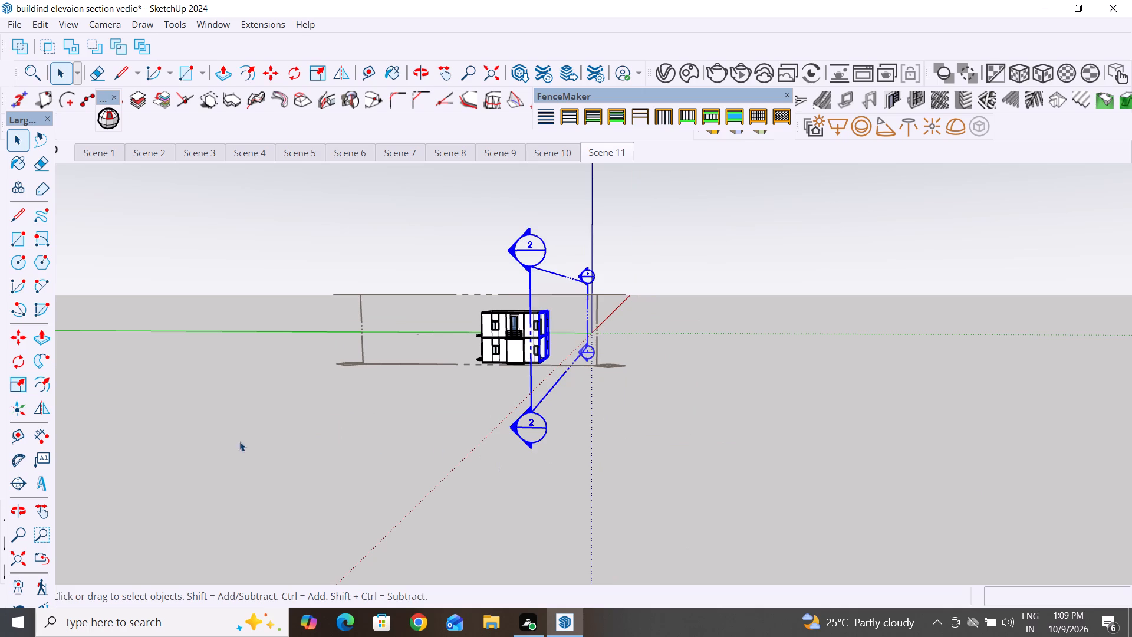
pyautogui.click(21, 338)
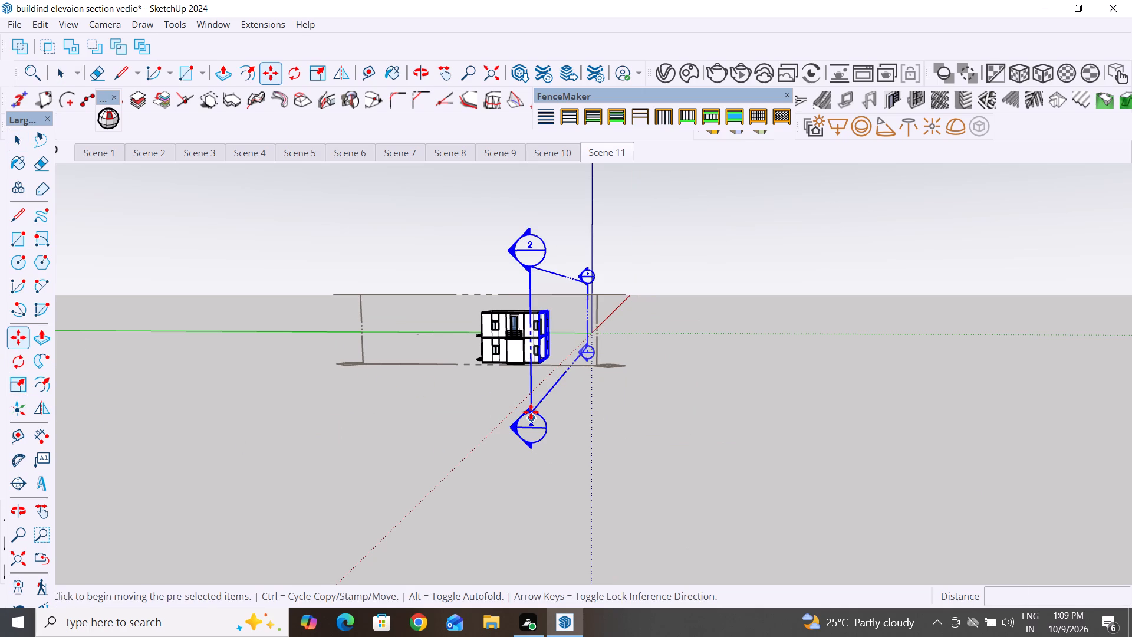
pyautogui.click(531, 412)
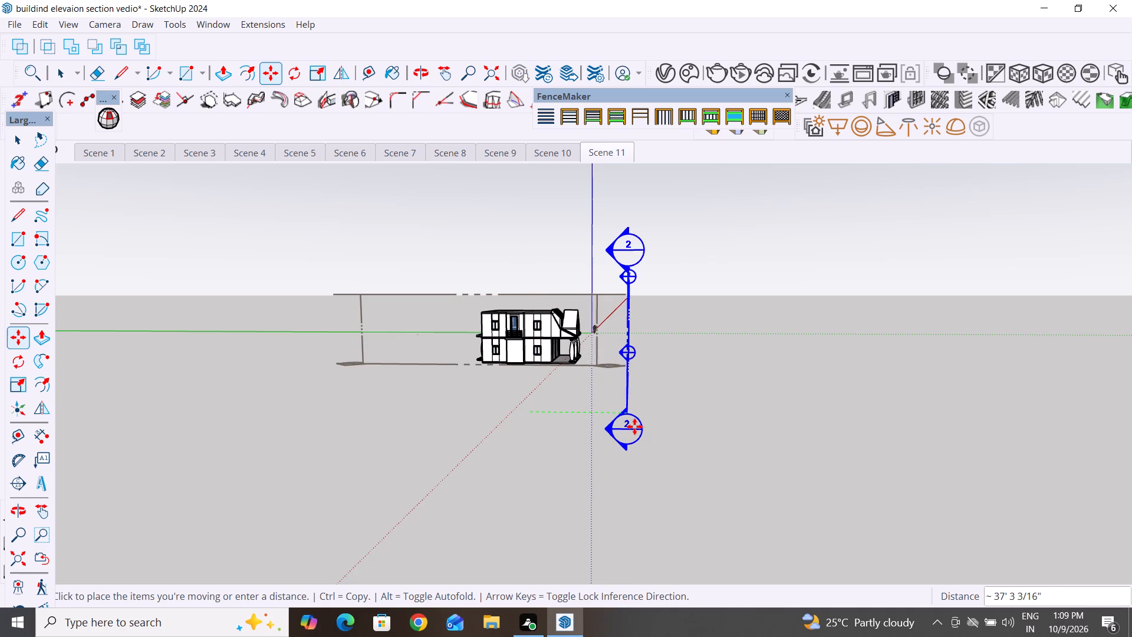
pyautogui.click(634, 426)
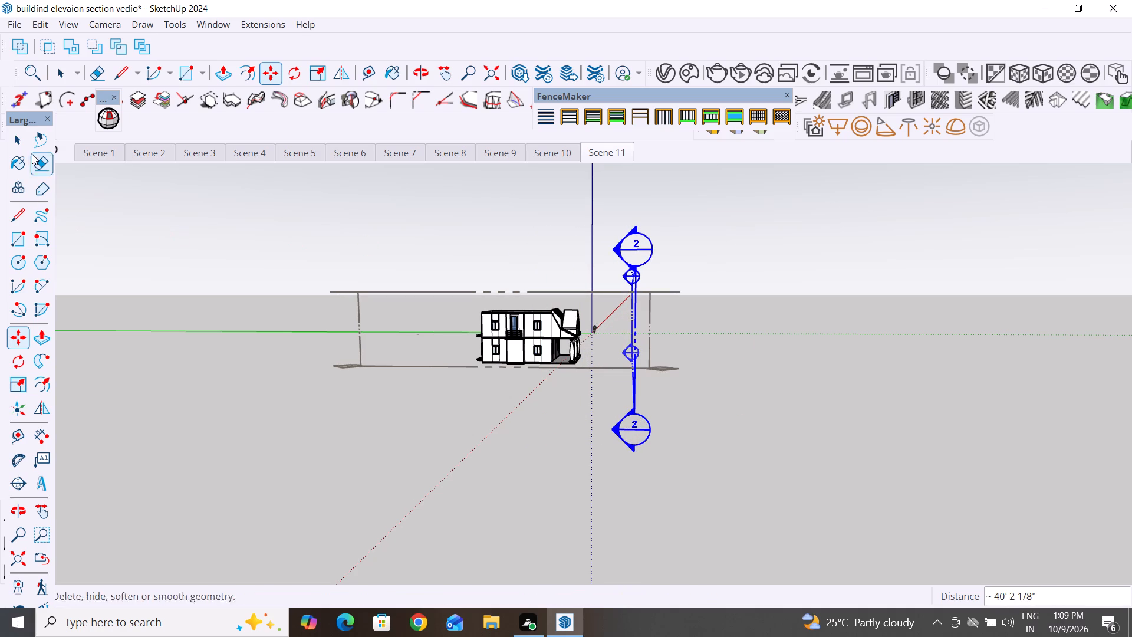
pyautogui.click(18, 142)
# Add a new scene after Scene 11 from the current view of the uncut house.
pyautogui.rightClick(610, 156)
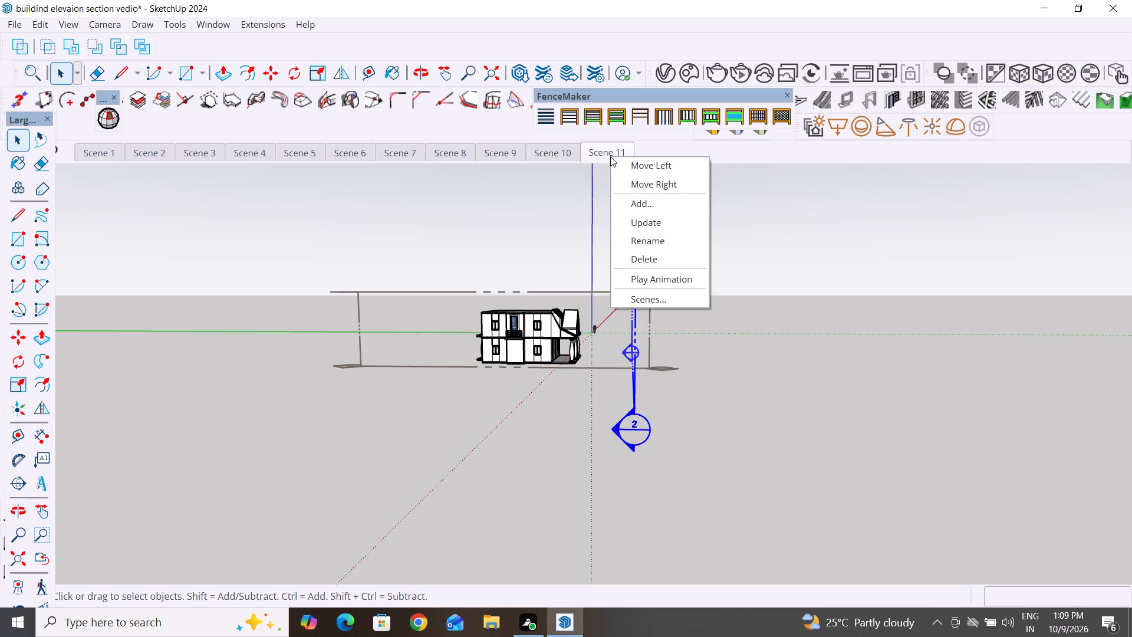
pyautogui.click(645, 207)
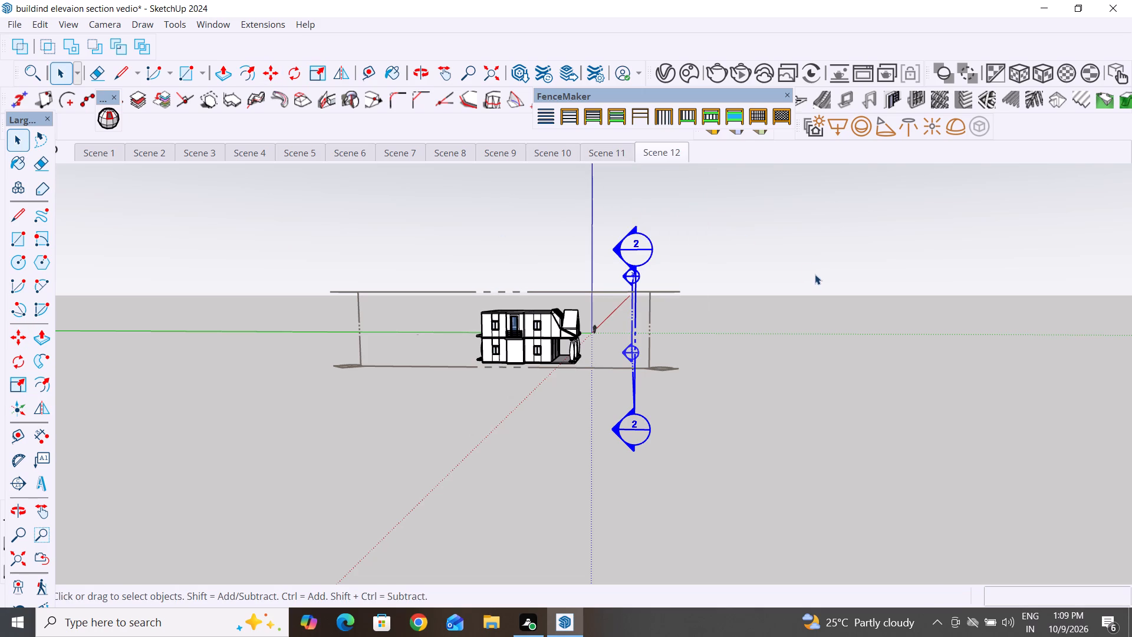
# Examine the uncut house, its flat roof and the two section planes from above and from several sides.
pyautogui.moveTo(815, 274); pyautogui.dragTo(853, 416, button='middle')
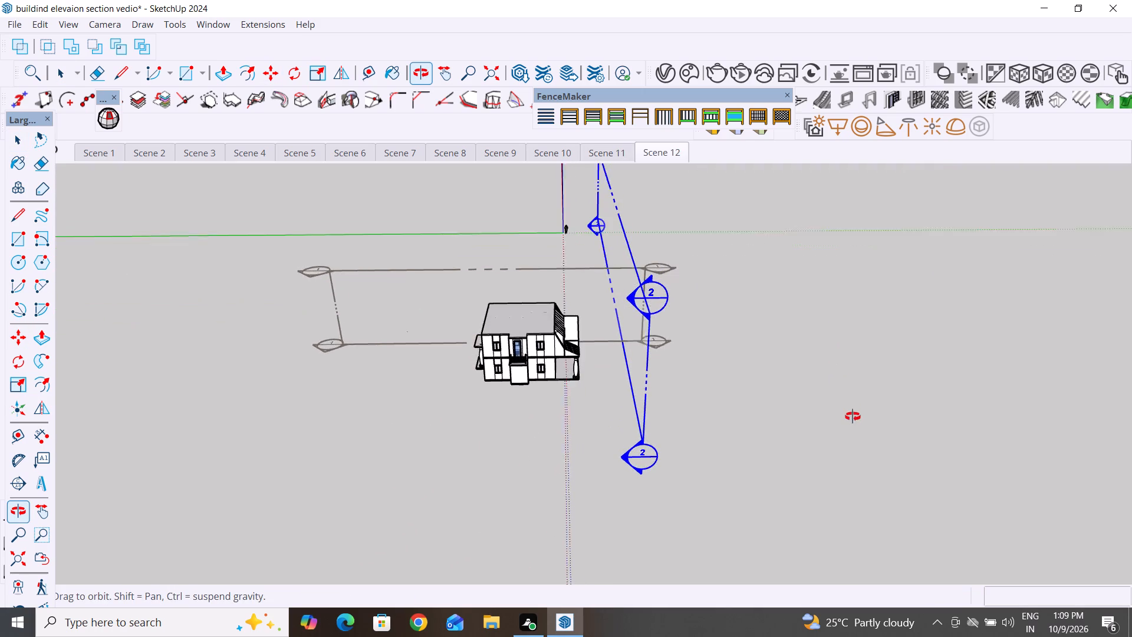
pyautogui.moveTo(853, 416); pyautogui.dragTo(855, 586, button='middle')
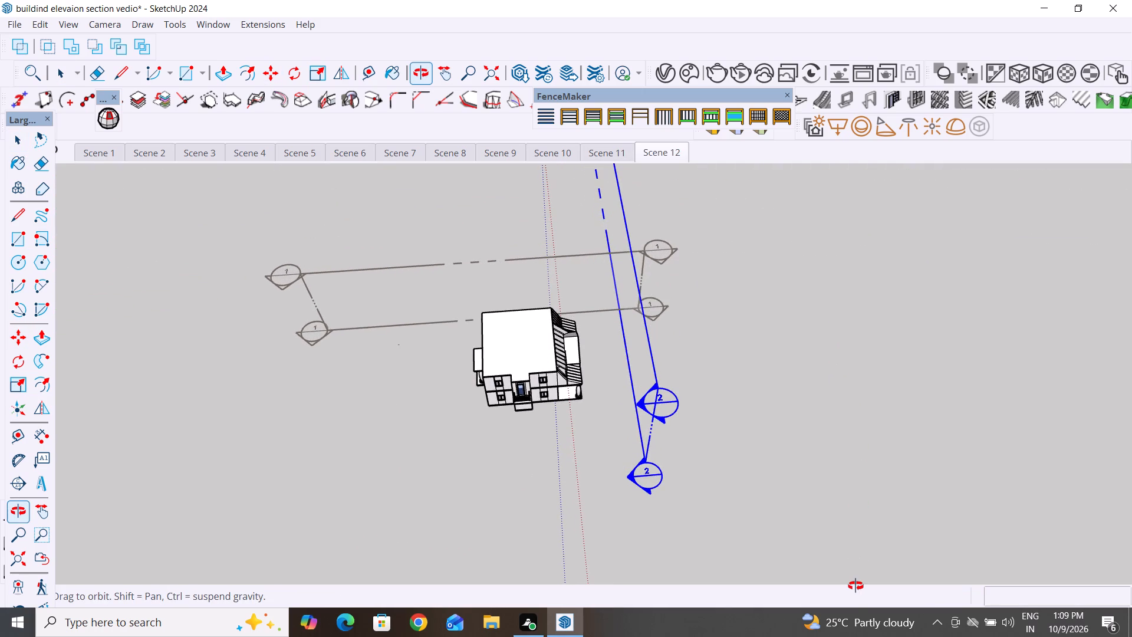
pyautogui.moveTo(855, 586); pyautogui.dragTo(853, 603, button='middle')
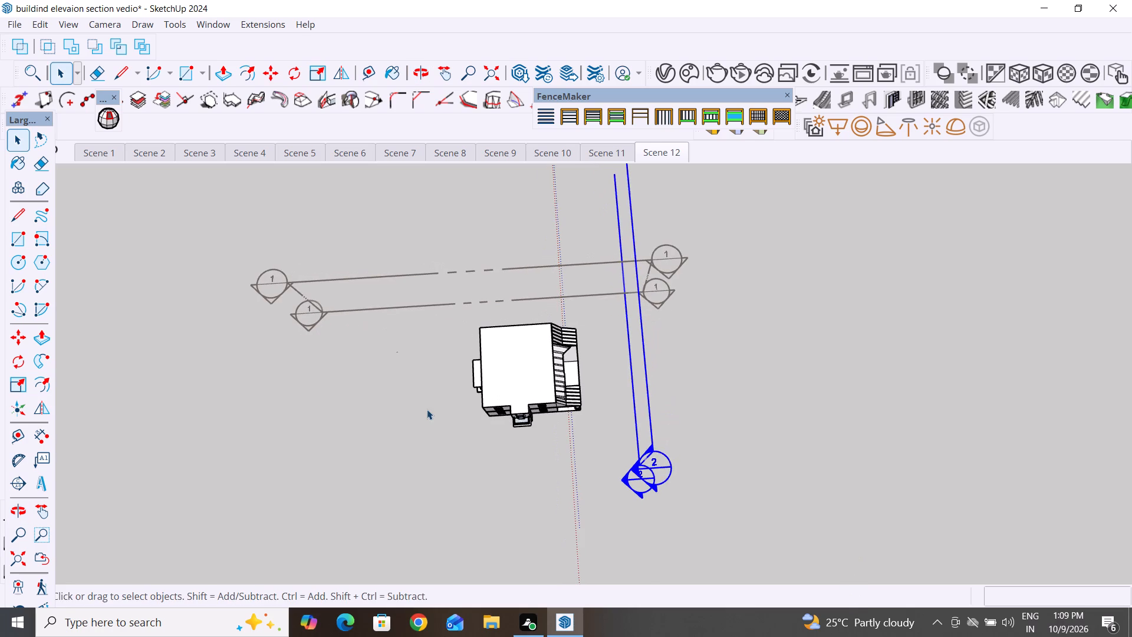
pyautogui.click(106, 28)
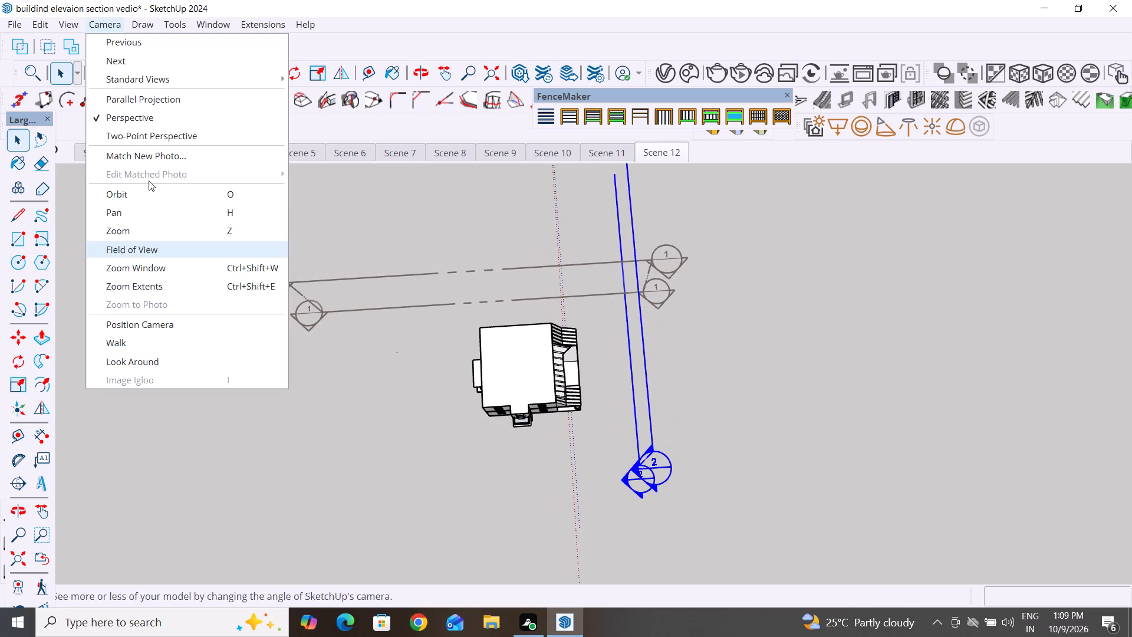
pyautogui.click(386, 481)
pyautogui.scroll(4, 347, 452)
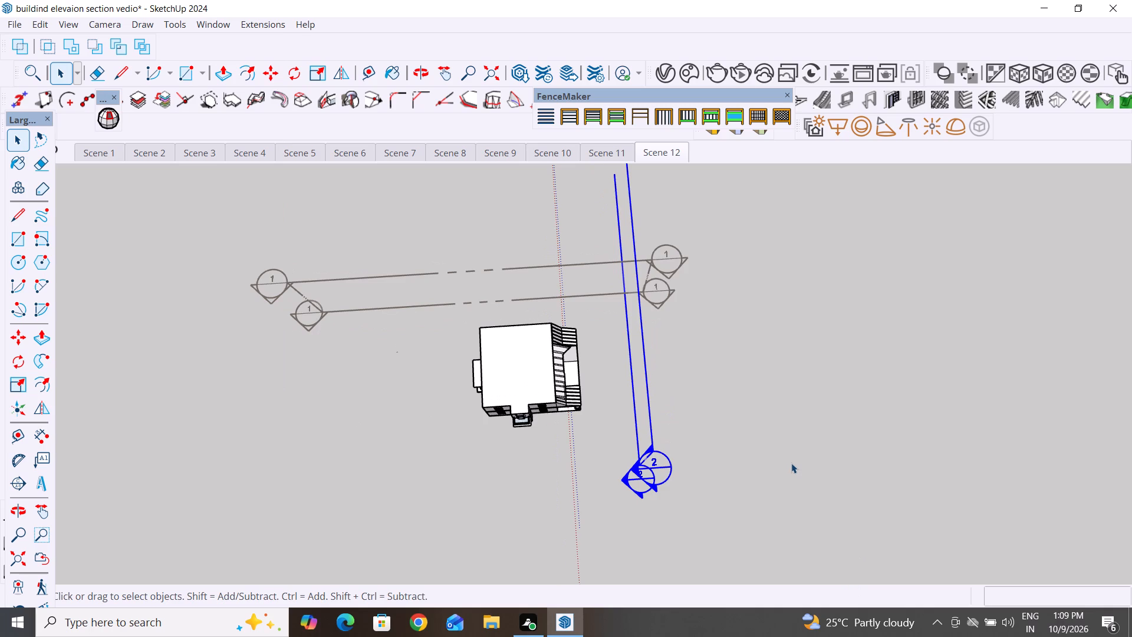
pyautogui.scroll(3, 571, 501)
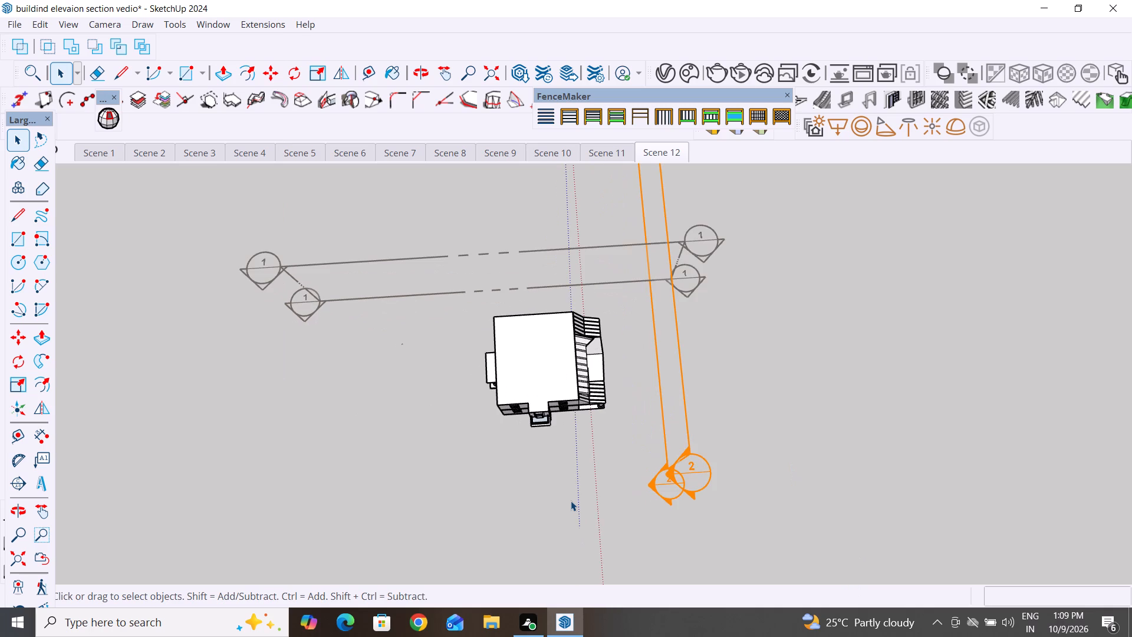
pyautogui.scroll(3, 571, 501)
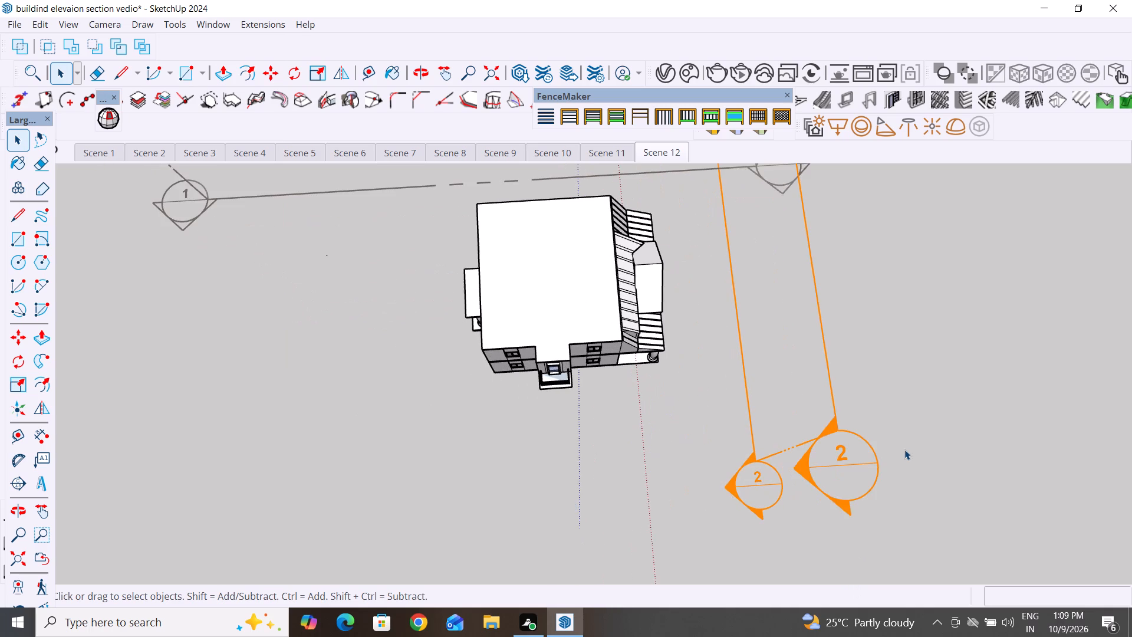
pyautogui.moveTo(907, 449); pyautogui.dragTo(901, 493, button='middle')
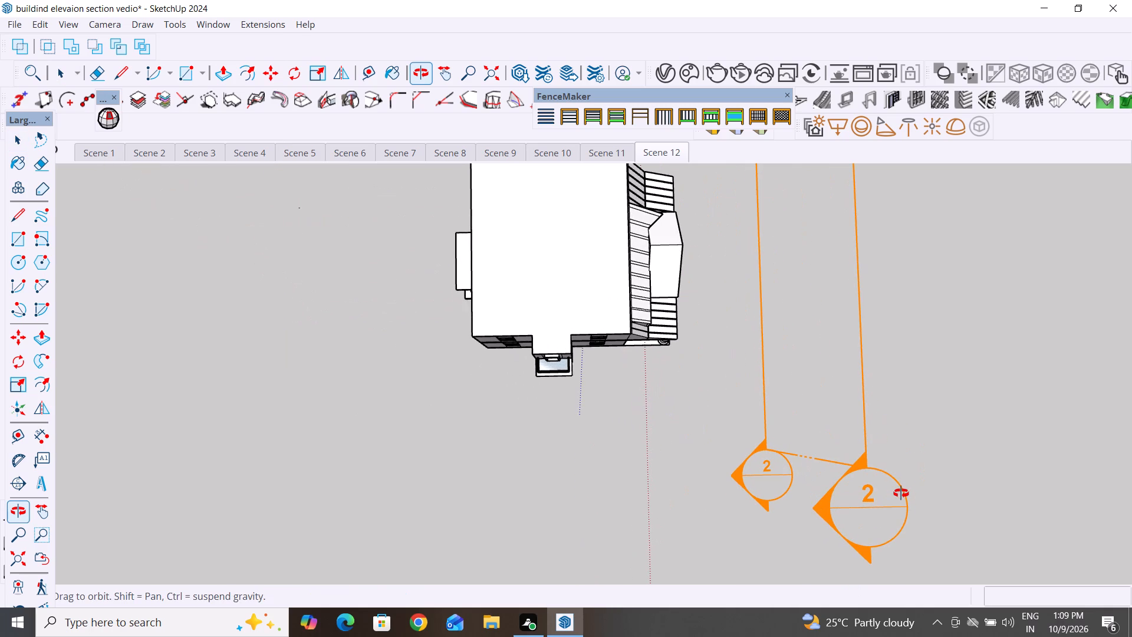
pyautogui.moveTo(901, 493); pyautogui.dragTo(866, 533, button='middle')
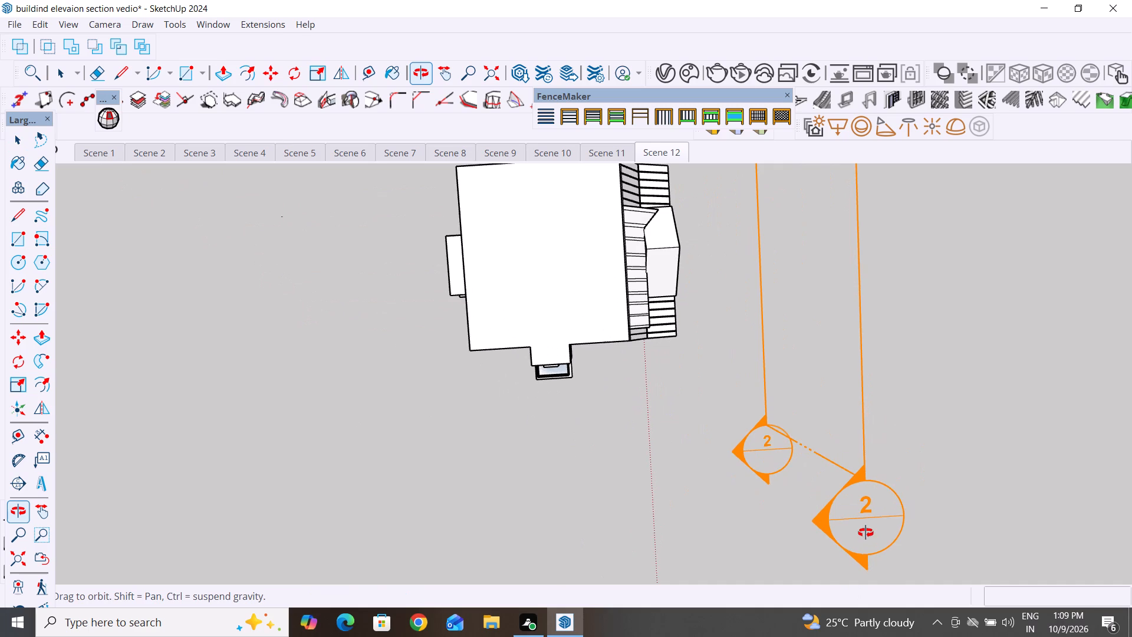
pyautogui.moveTo(866, 533); pyautogui.dragTo(811, 505, button='middle')
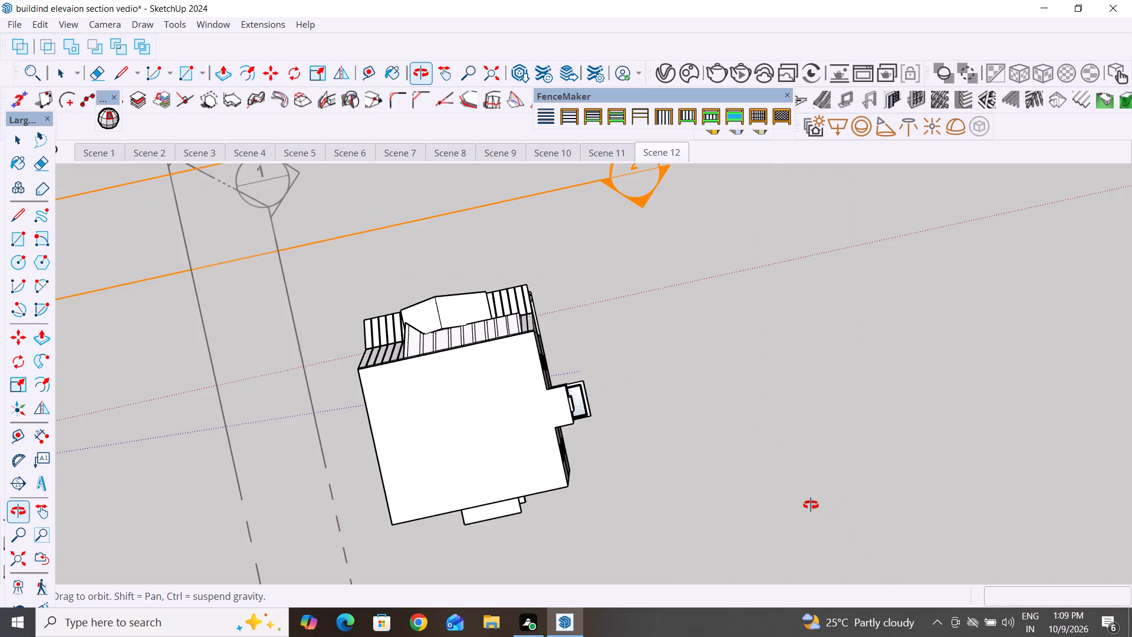
pyautogui.scroll(3, 475, 514)
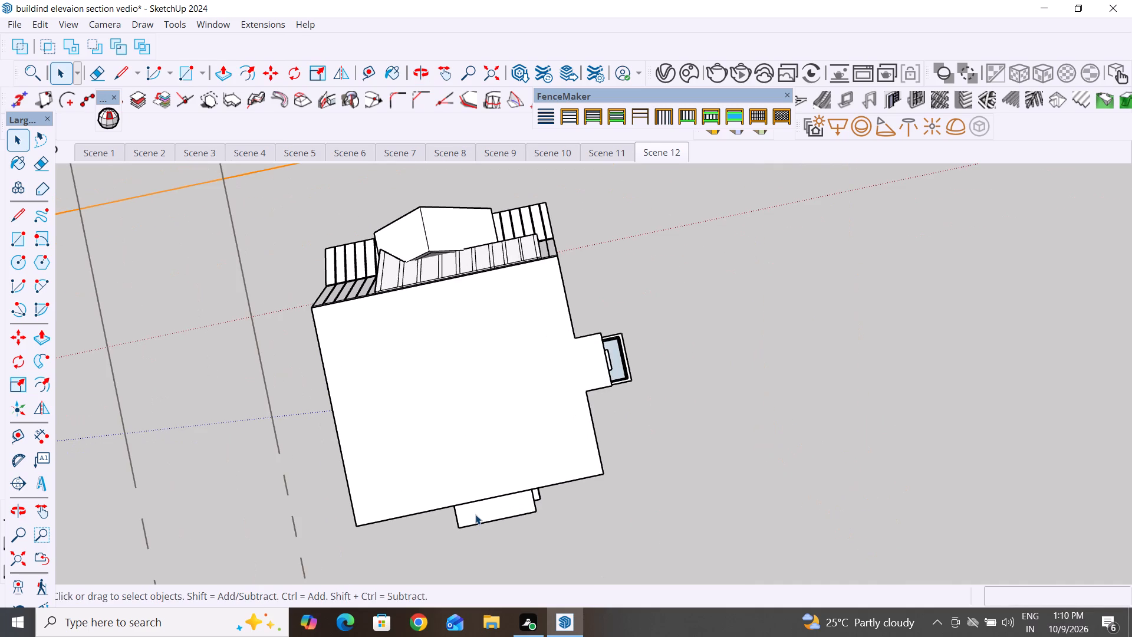
pyautogui.scroll(-6, 690, 433)
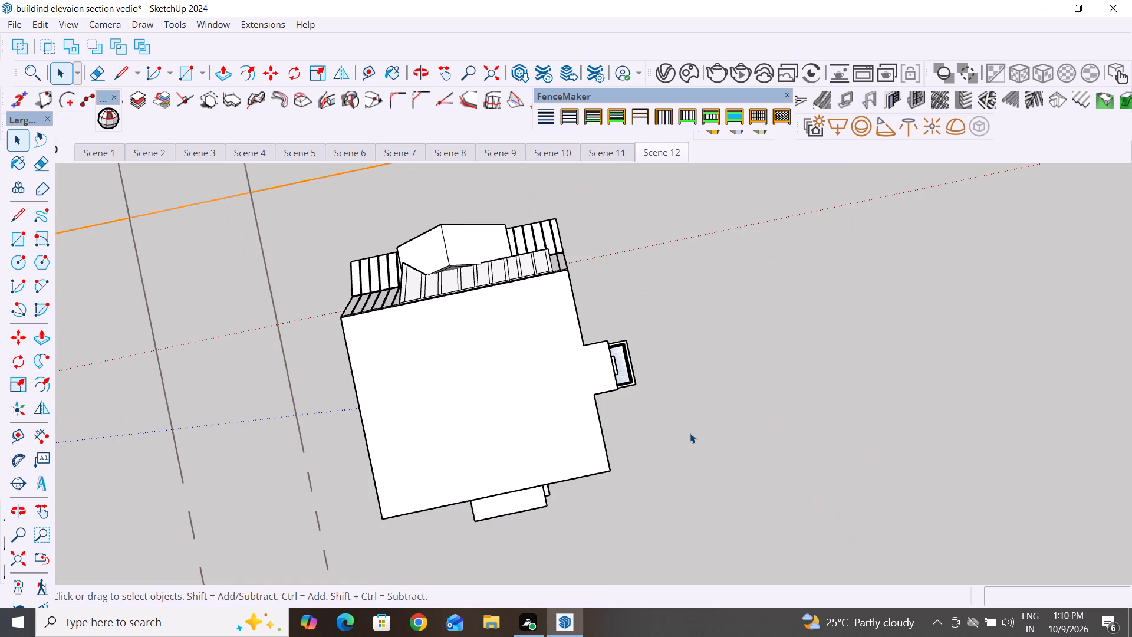
pyautogui.moveTo(926, 539); pyautogui.dragTo(676, 496, button='middle')
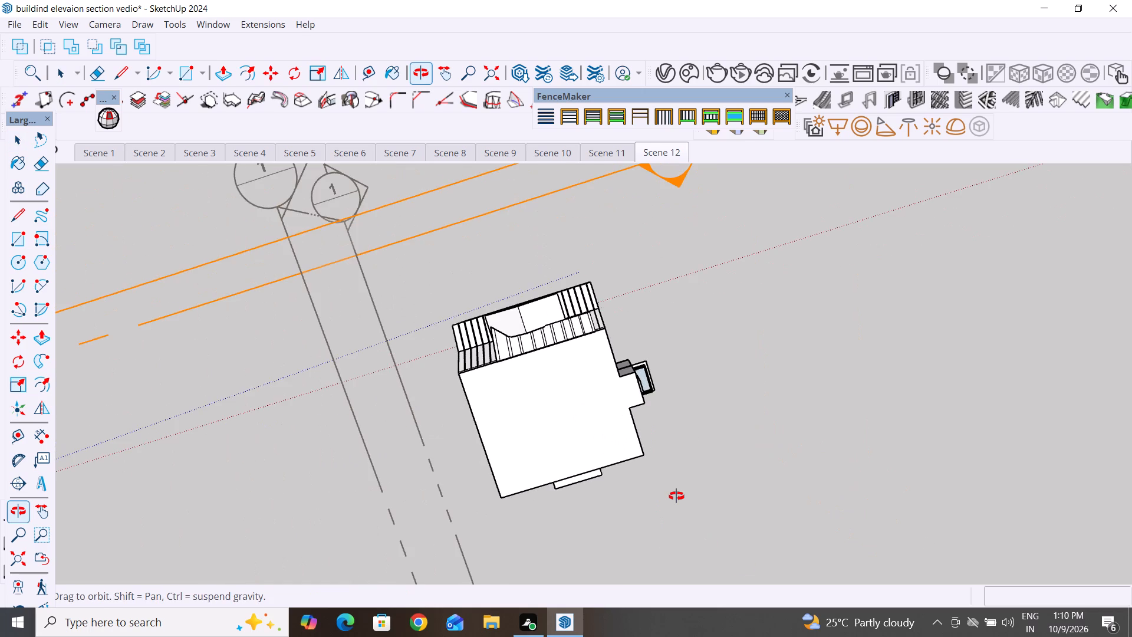
pyautogui.moveTo(676, 496); pyautogui.dragTo(635, 313, button='middle')
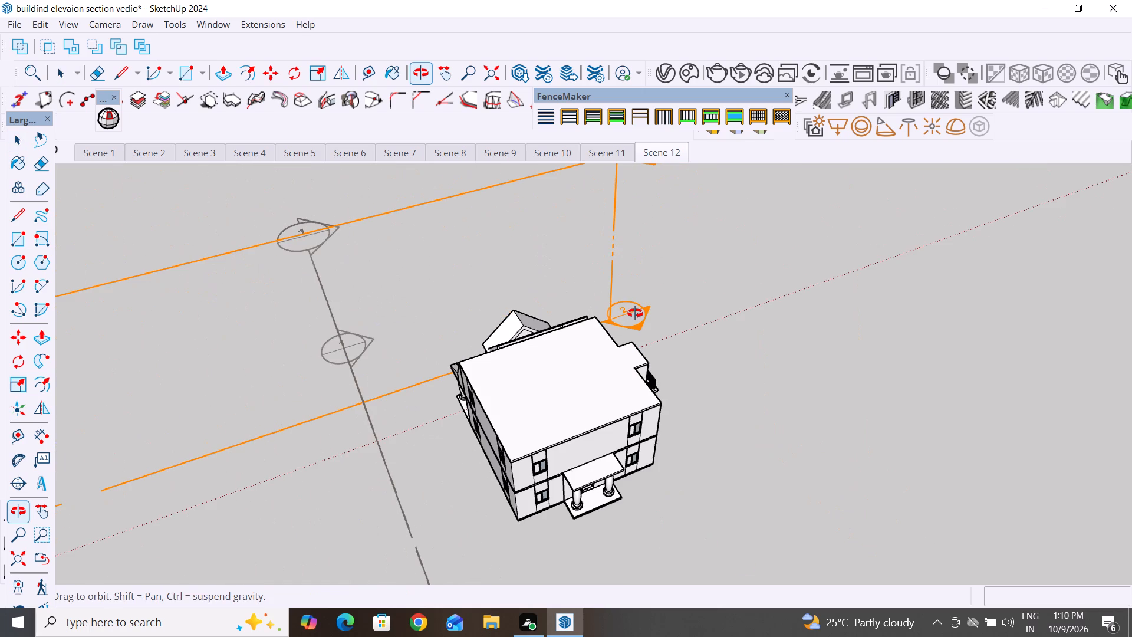
pyautogui.moveTo(635, 313); pyautogui.dragTo(636, 277, button='middle')
pyautogui.moveTo(889, 370); pyautogui.dragTo(636, 277, button='middle')
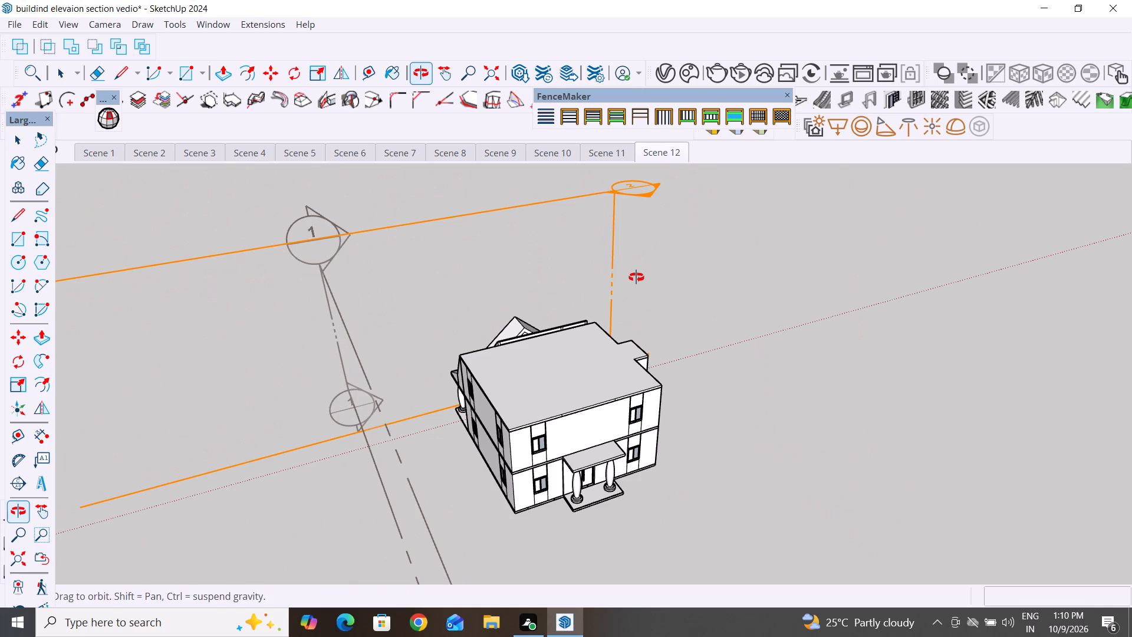
pyautogui.moveTo(636, 277); pyautogui.dragTo(635, 485, button='middle')
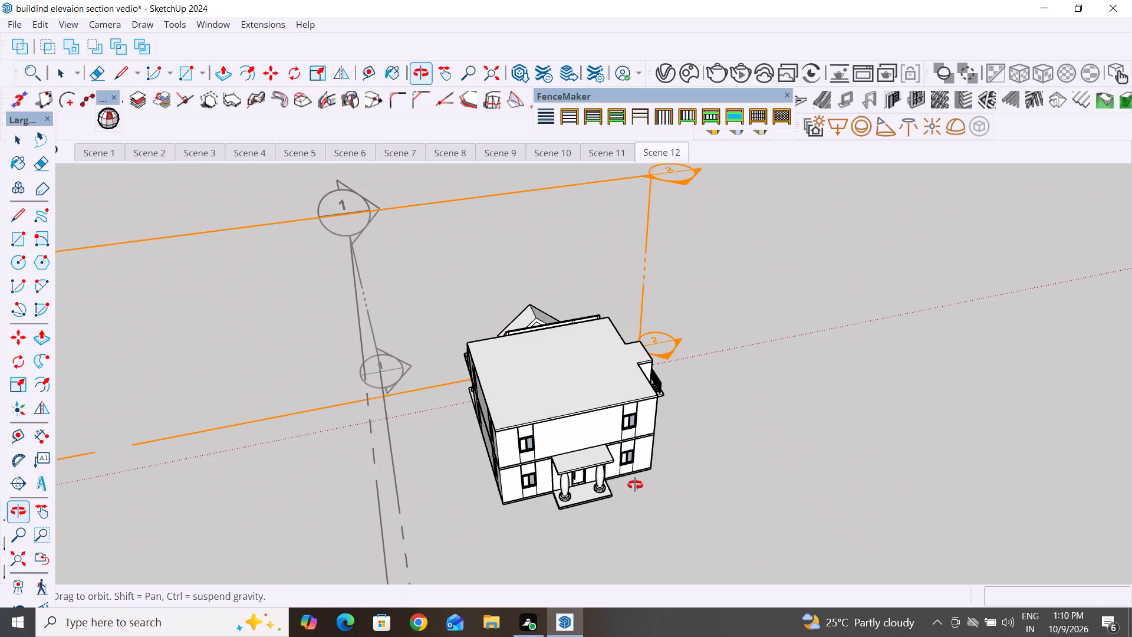
pyautogui.moveTo(635, 485); pyautogui.dragTo(778, 547, button='middle')
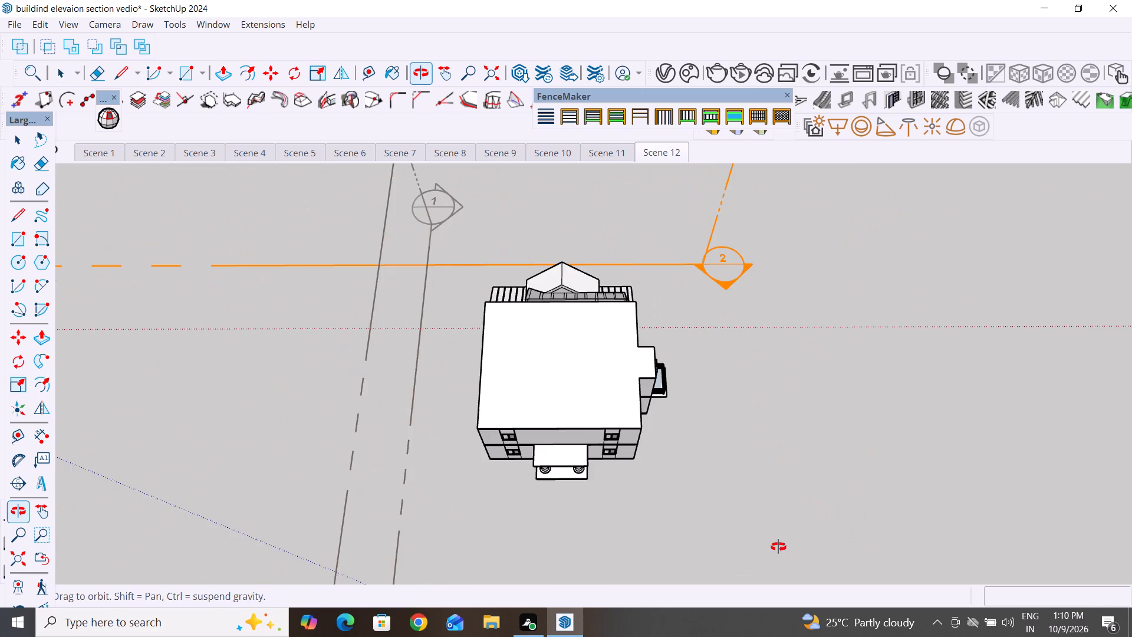
pyautogui.moveTo(778, 547); pyautogui.dragTo(776, 563, button='middle')
pyautogui.moveTo(728, 344); pyautogui.dragTo(722, 343, button='middle')
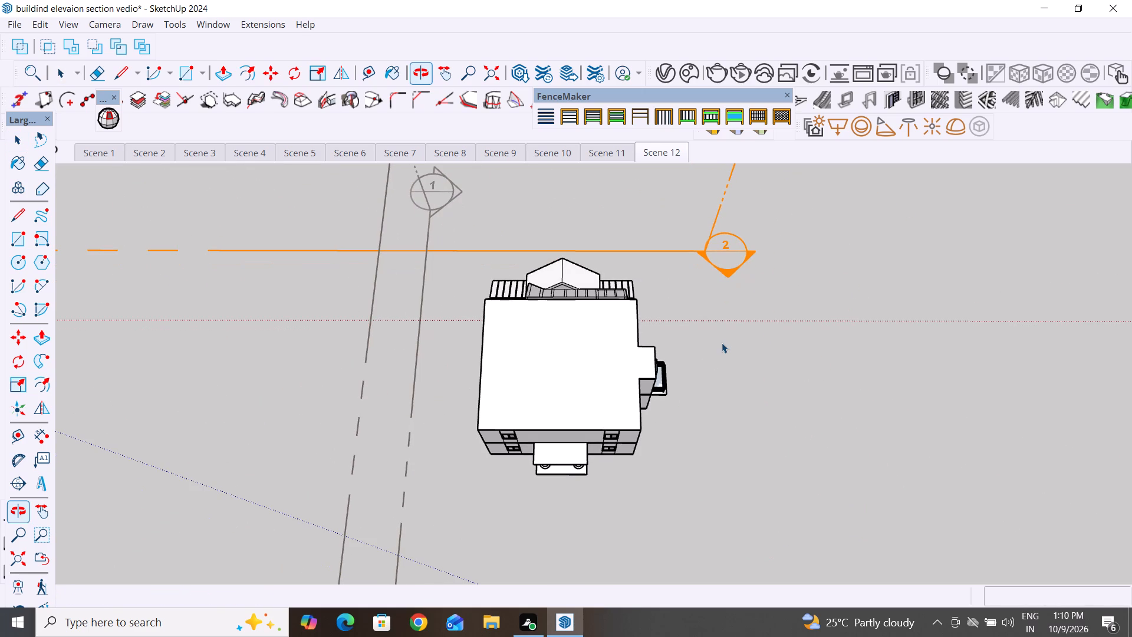
pyautogui.moveTo(722, 343); pyautogui.dragTo(738, 529, button='middle')
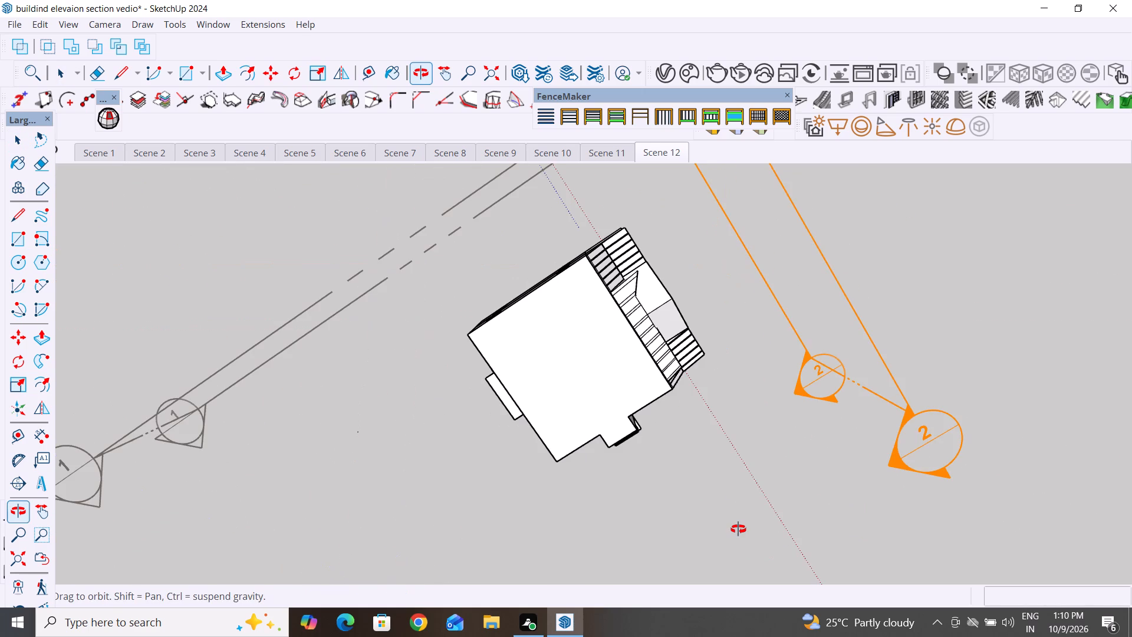
pyautogui.moveTo(738, 529); pyautogui.dragTo(766, 321, button='middle')
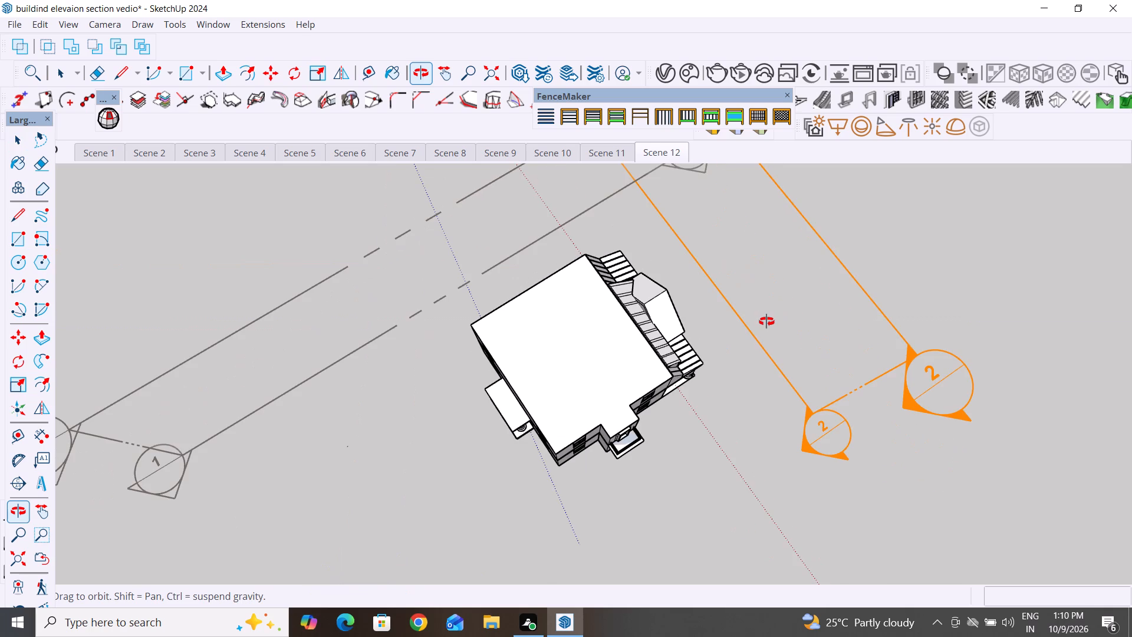
pyautogui.moveTo(766, 321); pyautogui.dragTo(781, 323, button='middle')
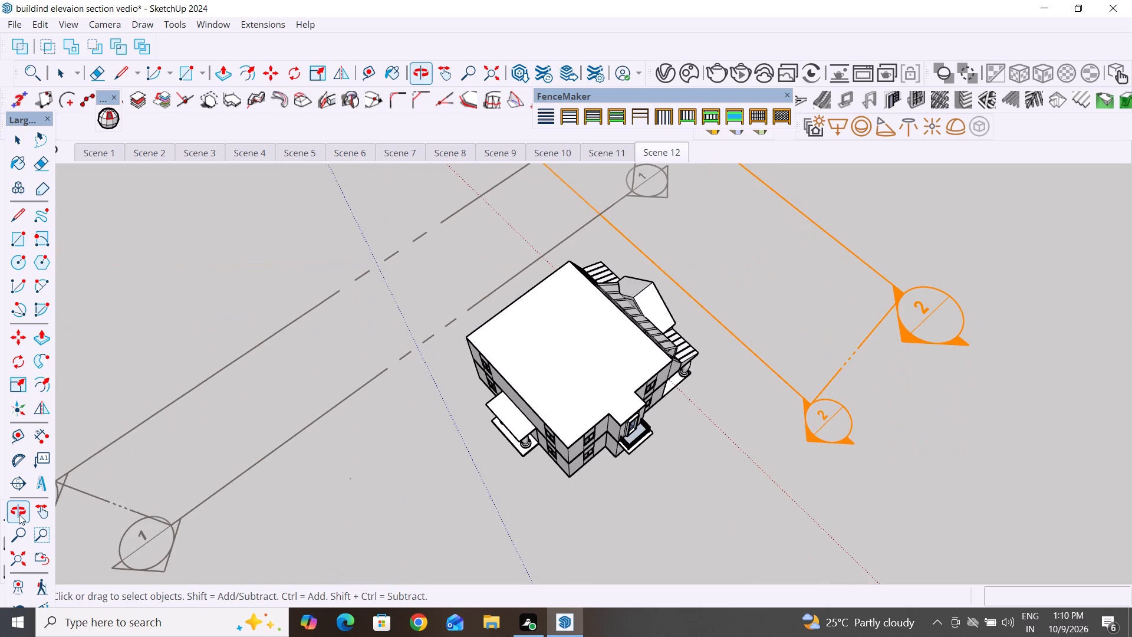
# Place a horizontal section plane on the house's flat roof and dismiss its naming dialog.
pyautogui.click(21, 480)
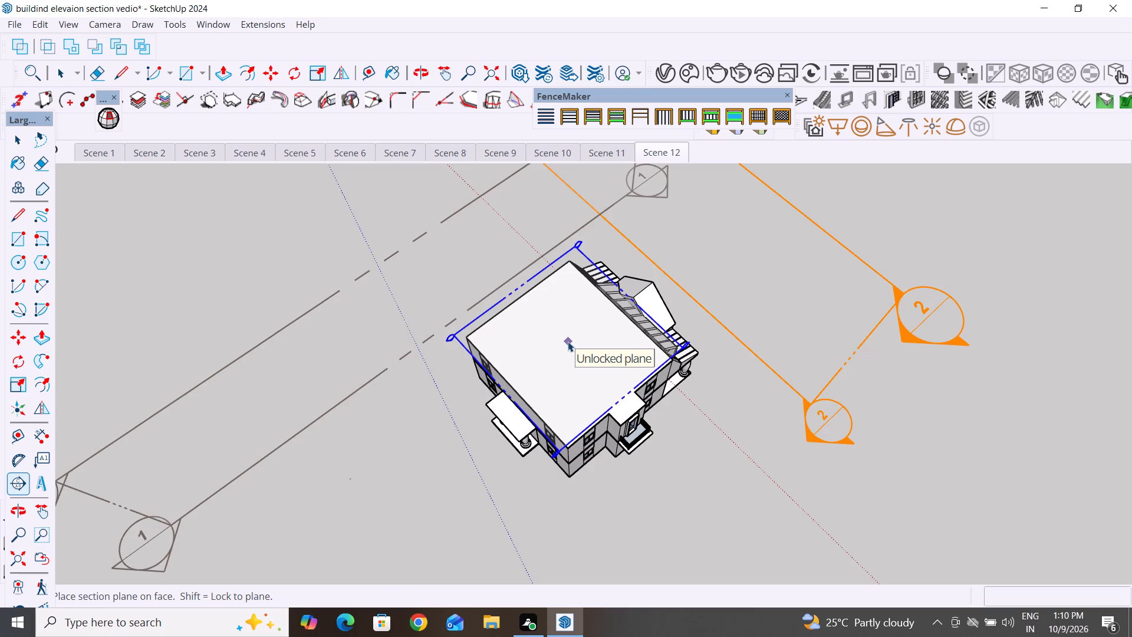
pyautogui.click(19, 338)
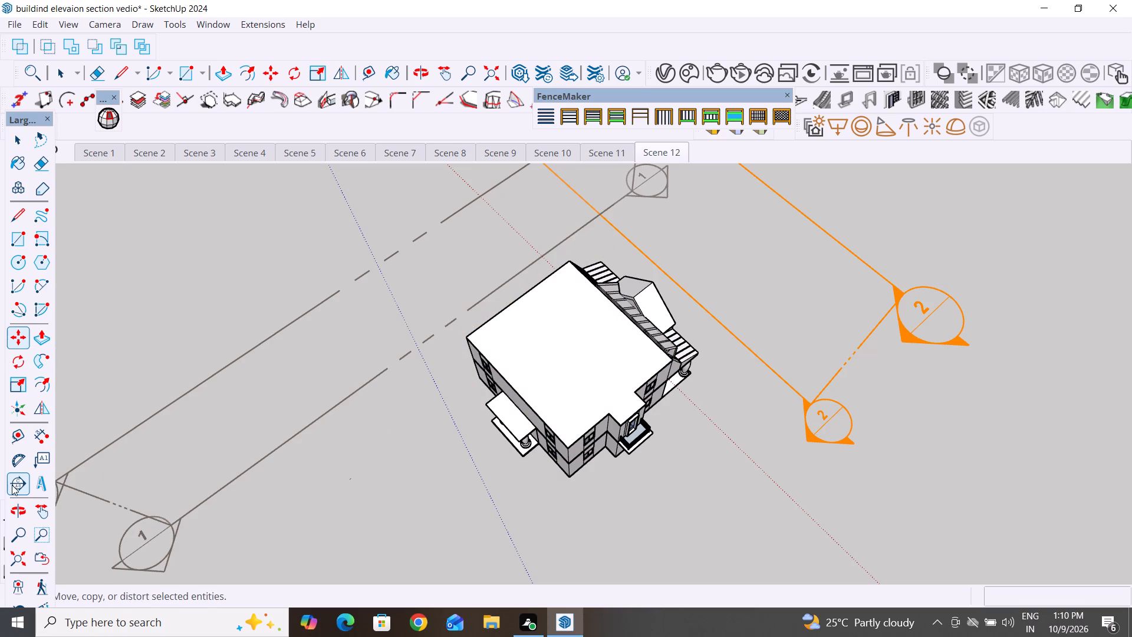
pyautogui.click(17, 482)
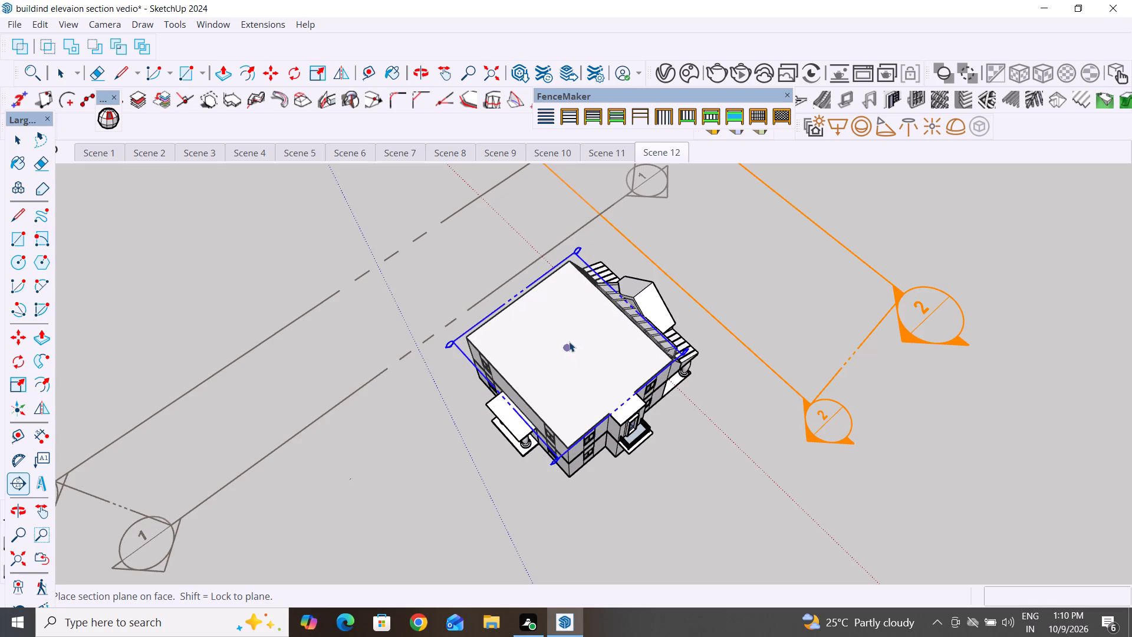
pyautogui.click(569, 342)
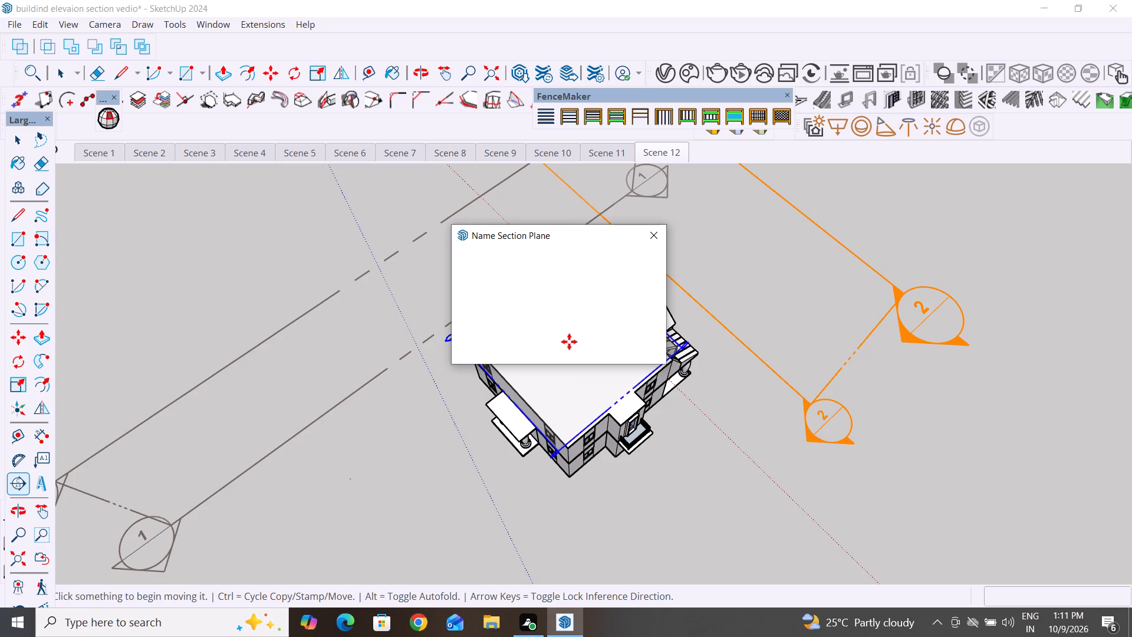
pyautogui.click(654, 238)
# Place another horizontal section plane on the flat roof, keeping the name Section 3 and symbol 3.
pyautogui.click(21, 485)
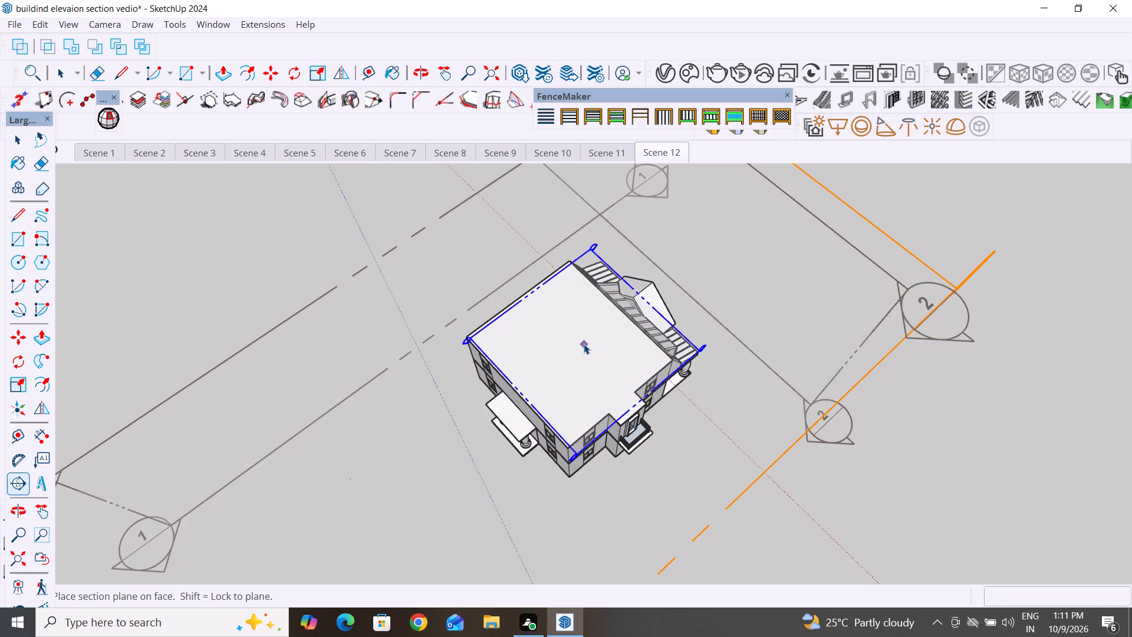
pyautogui.scroll(4, 584, 344)
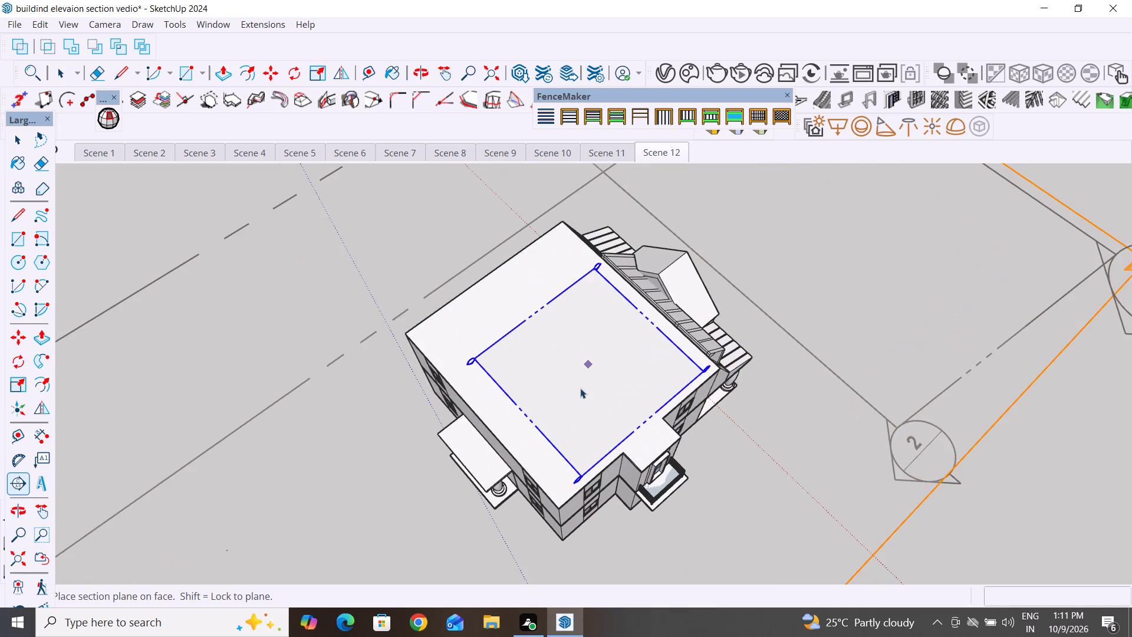
pyautogui.click(567, 353)
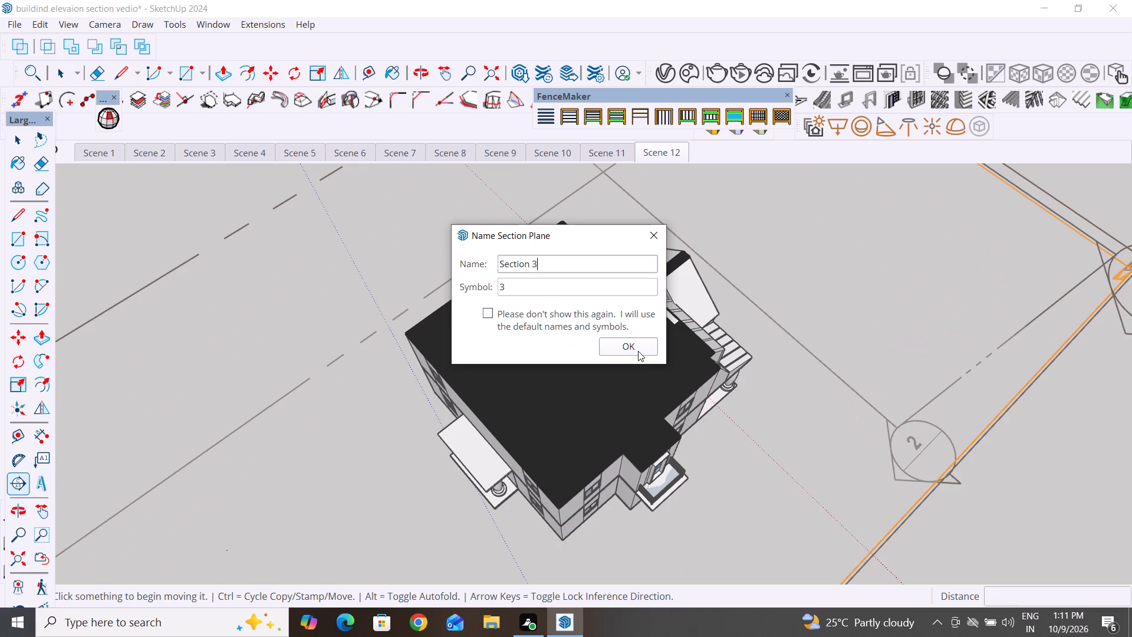
pyautogui.click(638, 351)
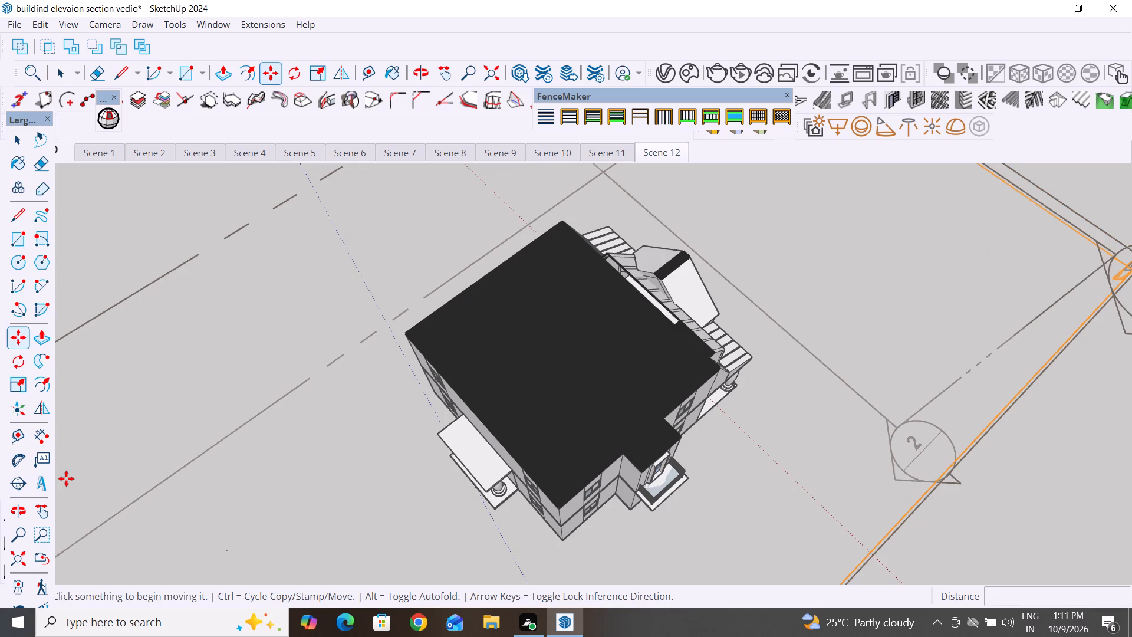
pyautogui.scroll(-3, 588, 490)
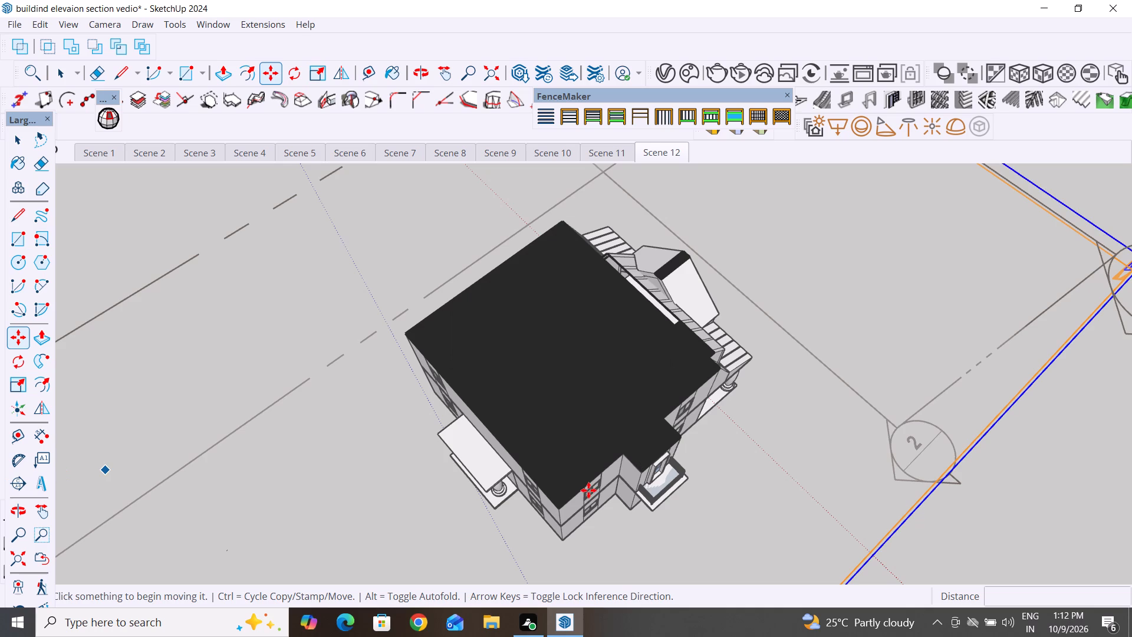
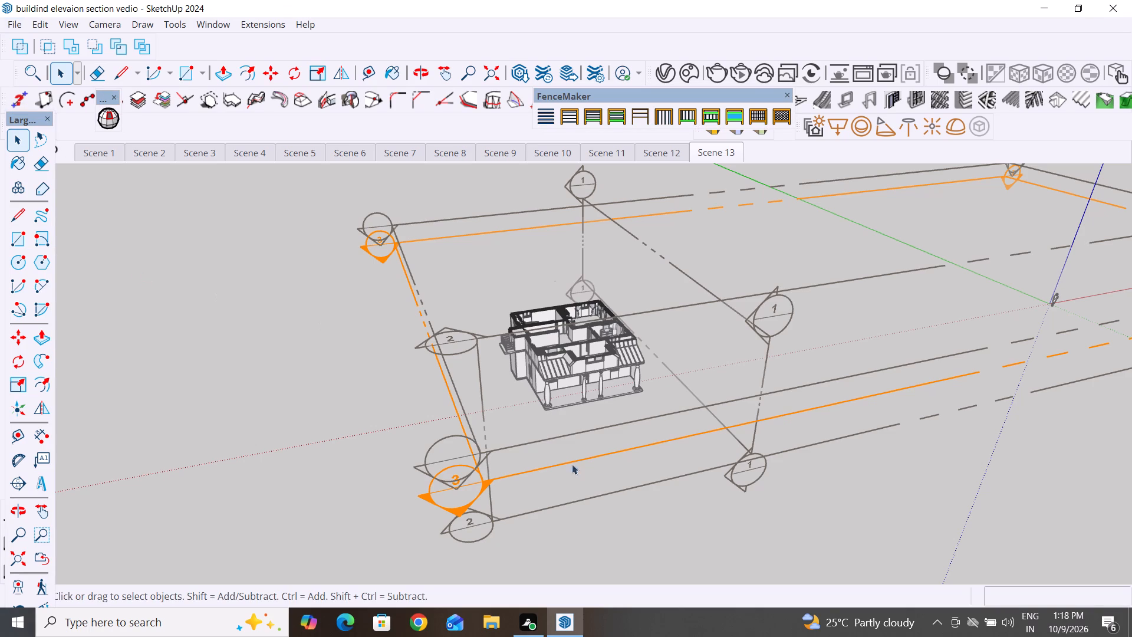
# Delete the horizontal section plane with symbol 3 from the house.
pyautogui.scroll(2, 705, 522)
pyautogui.scroll(1, 610, 500)
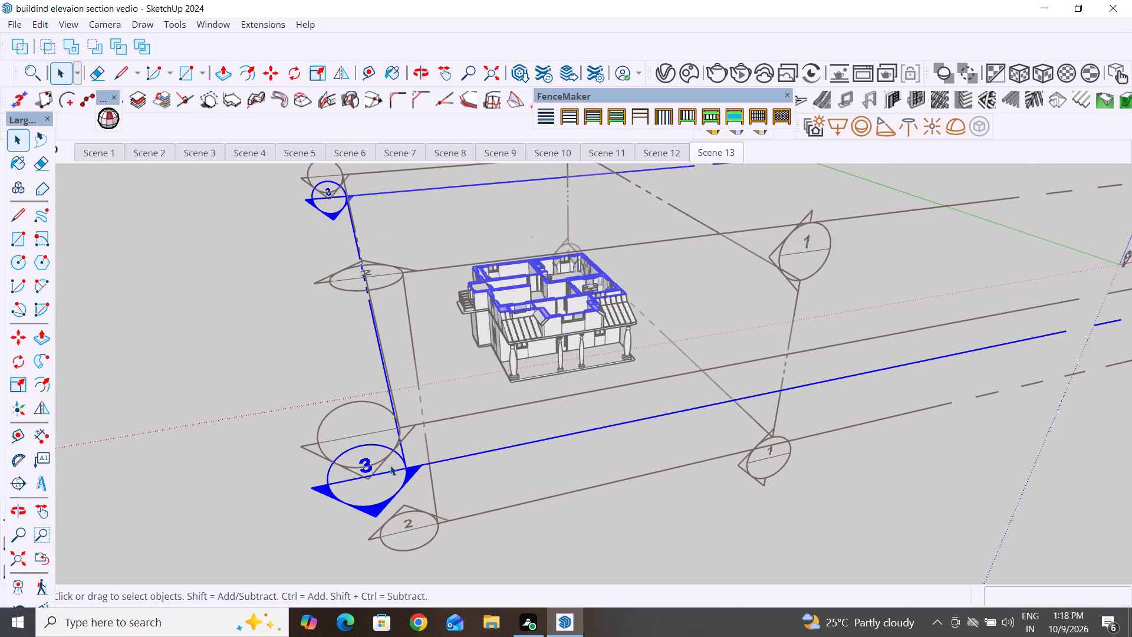
pyautogui.press('Delete')
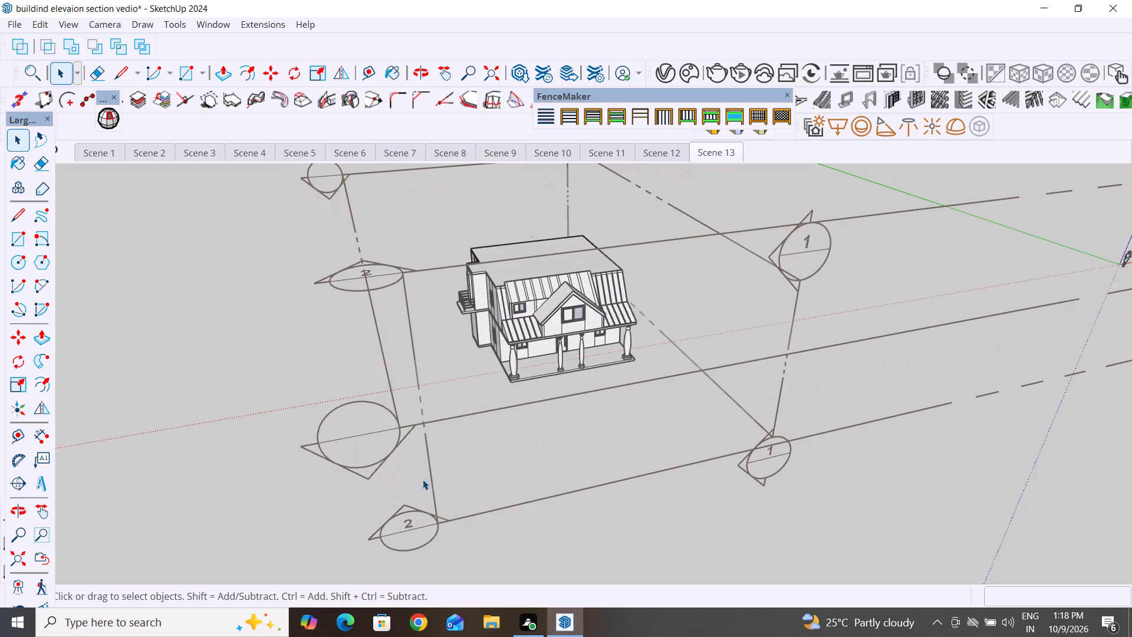
# Place a new horizontal section plane on the house's flat roof, keeping the suggested name and symbol.
pyautogui.moveTo(696, 418); pyautogui.dragTo(589, 296, button='middle')
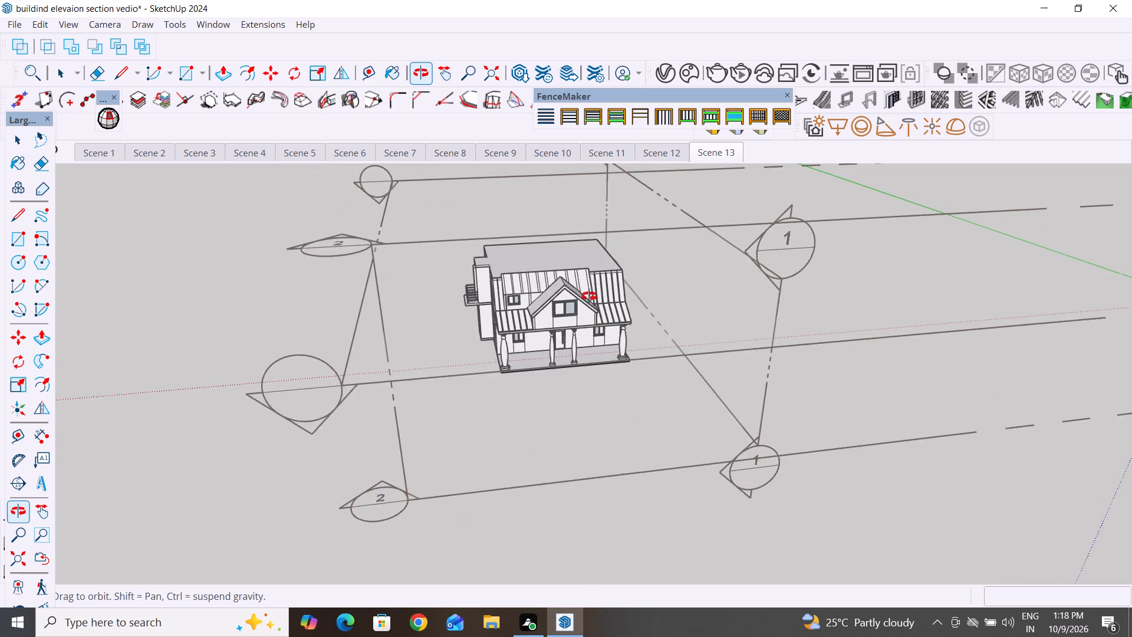
pyautogui.moveTo(589, 296); pyautogui.dragTo(608, 387, button='middle')
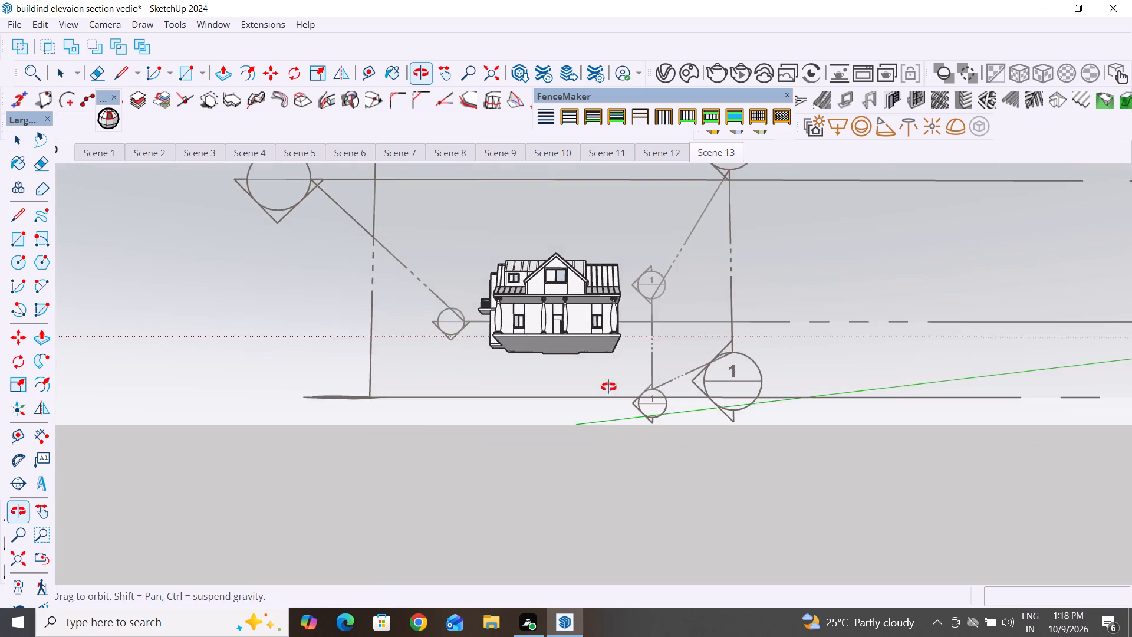
pyautogui.moveTo(608, 387); pyautogui.dragTo(601, 530, button='middle')
pyautogui.scroll(1, 608, 391)
pyautogui.scroll(-2, 629, 348)
pyautogui.moveTo(668, 325); pyautogui.dragTo(673, 430, button='middle')
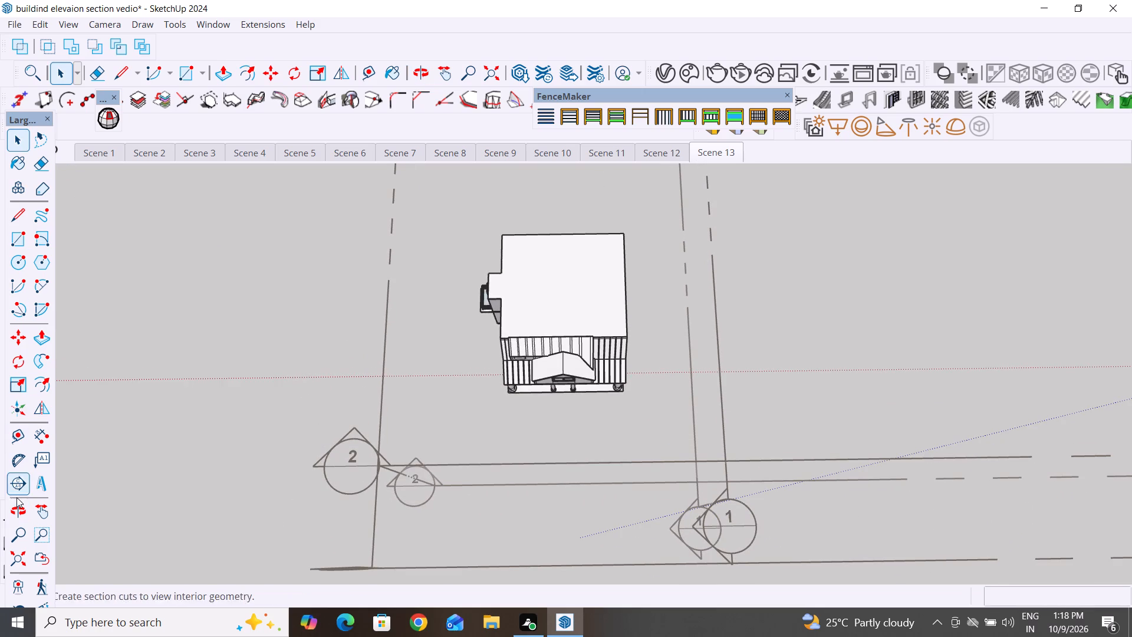
pyautogui.click(19, 487)
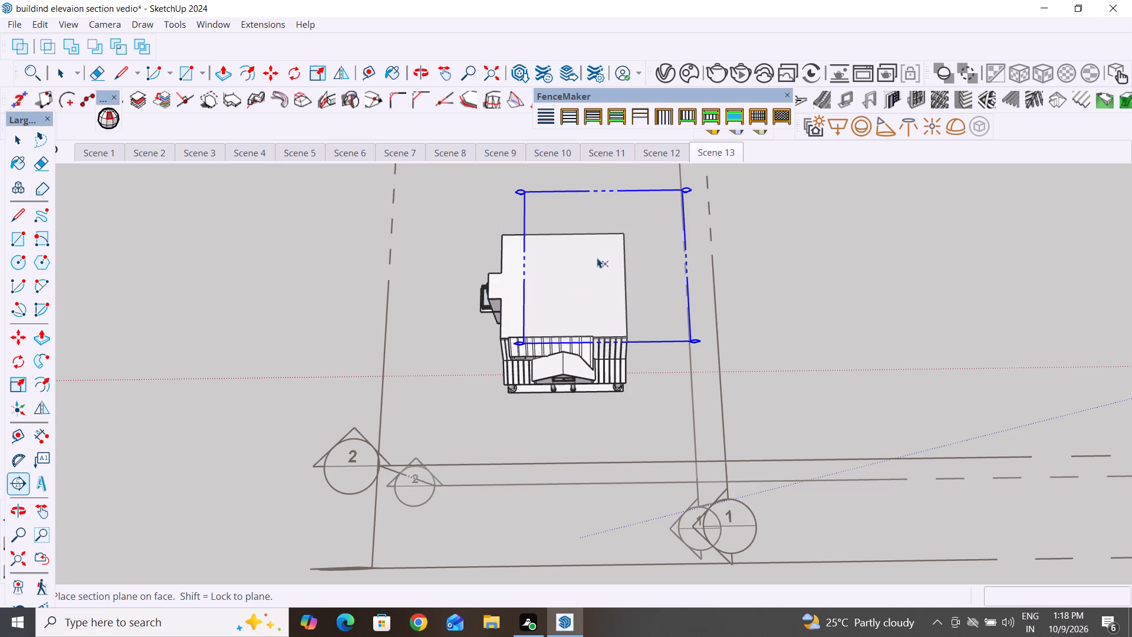
pyautogui.click(557, 299)
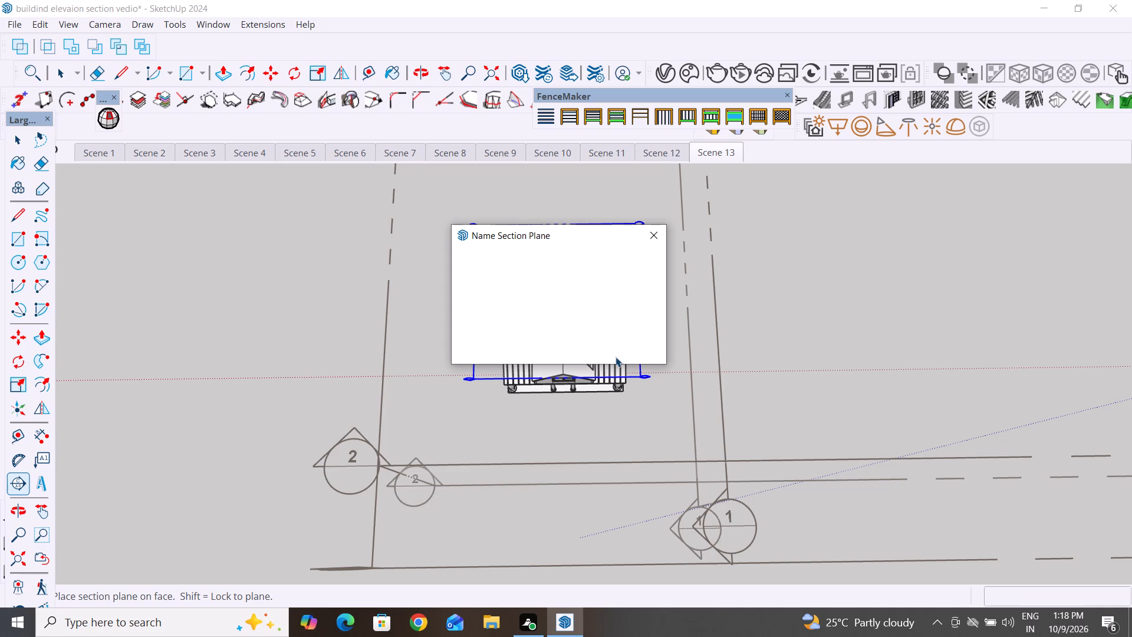
pyautogui.click(632, 349)
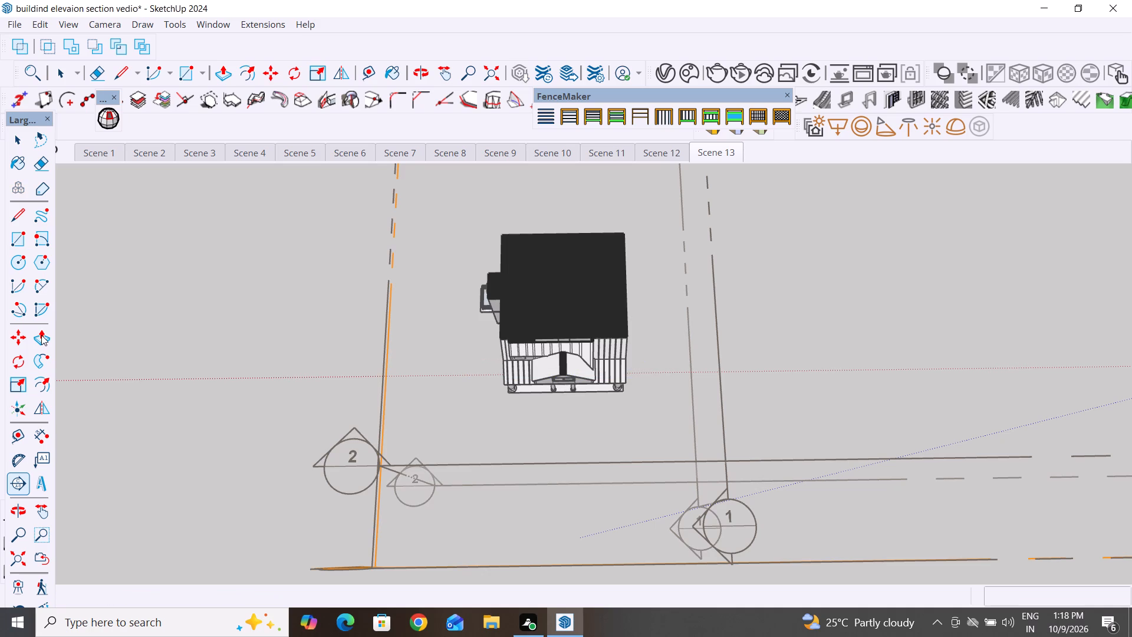
# Move the new horizontal section plane down about 14' 10" from the roof so it cuts through the ground floor.
pyautogui.scroll(-6, 365, 247)
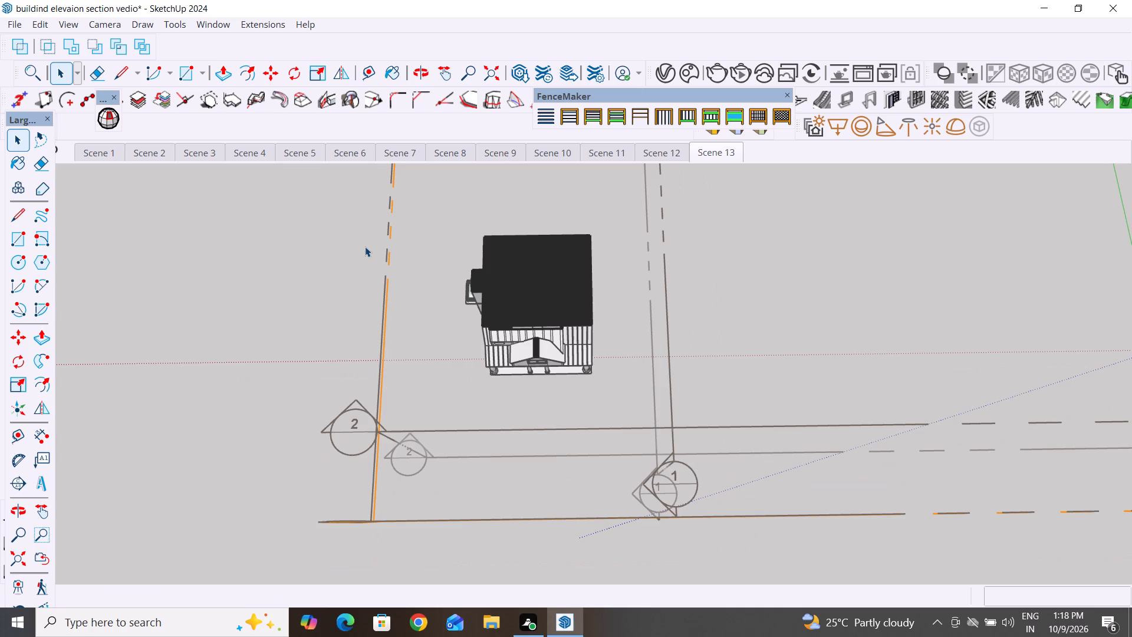
pyautogui.moveTo(412, 408); pyautogui.dragTo(422, 353, button='middle')
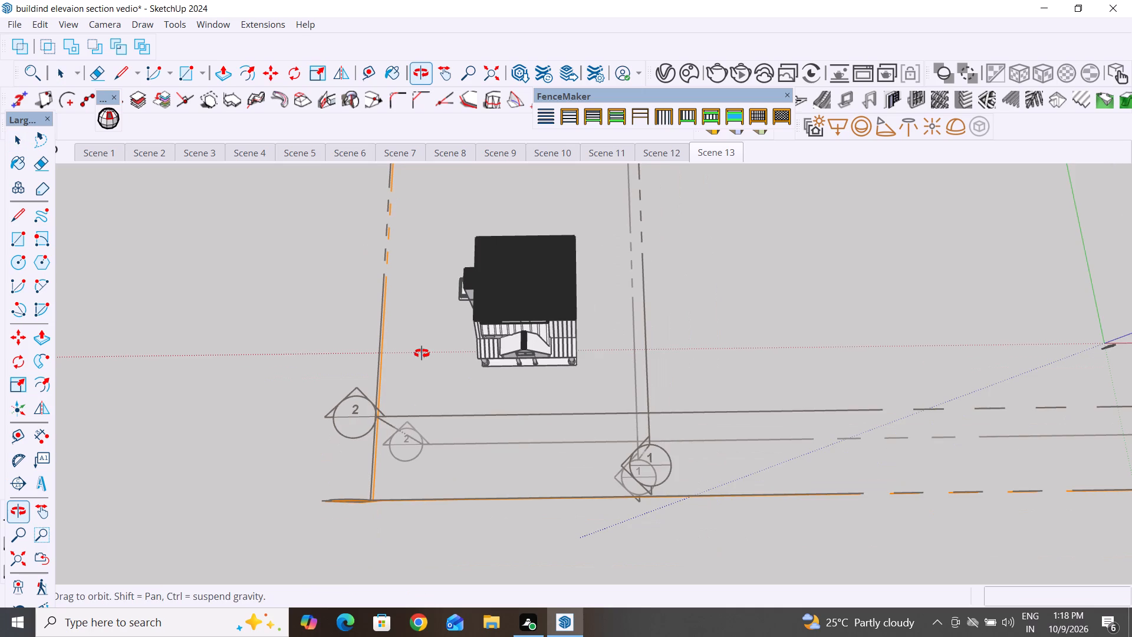
pyautogui.moveTo(422, 353); pyautogui.dragTo(427, 257, button='middle')
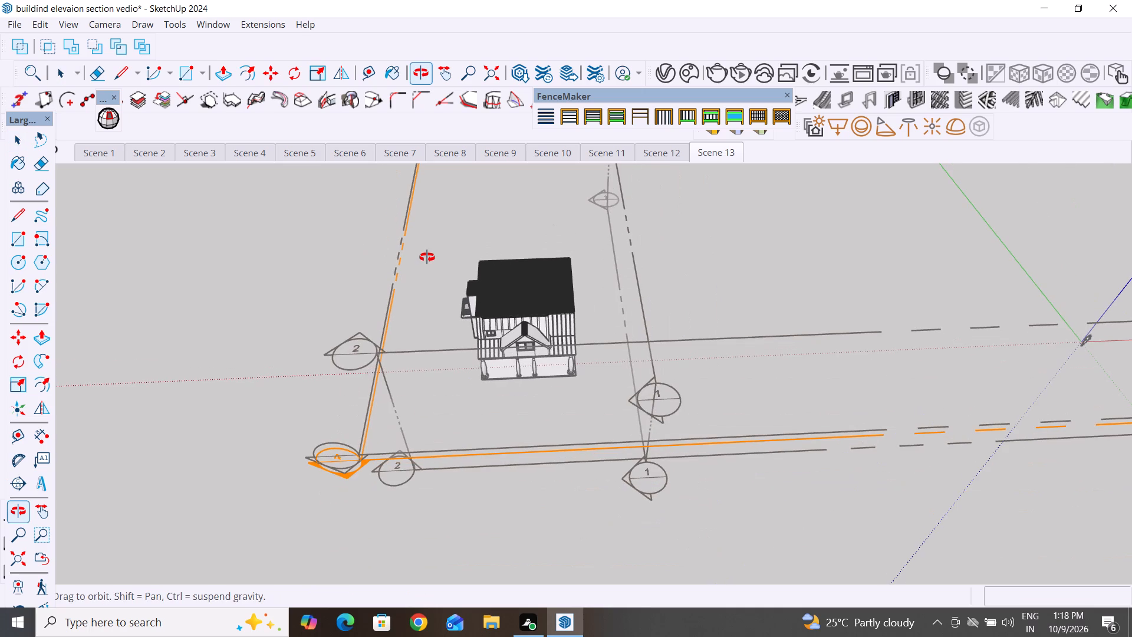
pyautogui.moveTo(427, 257); pyautogui.dragTo(427, 255, button='middle')
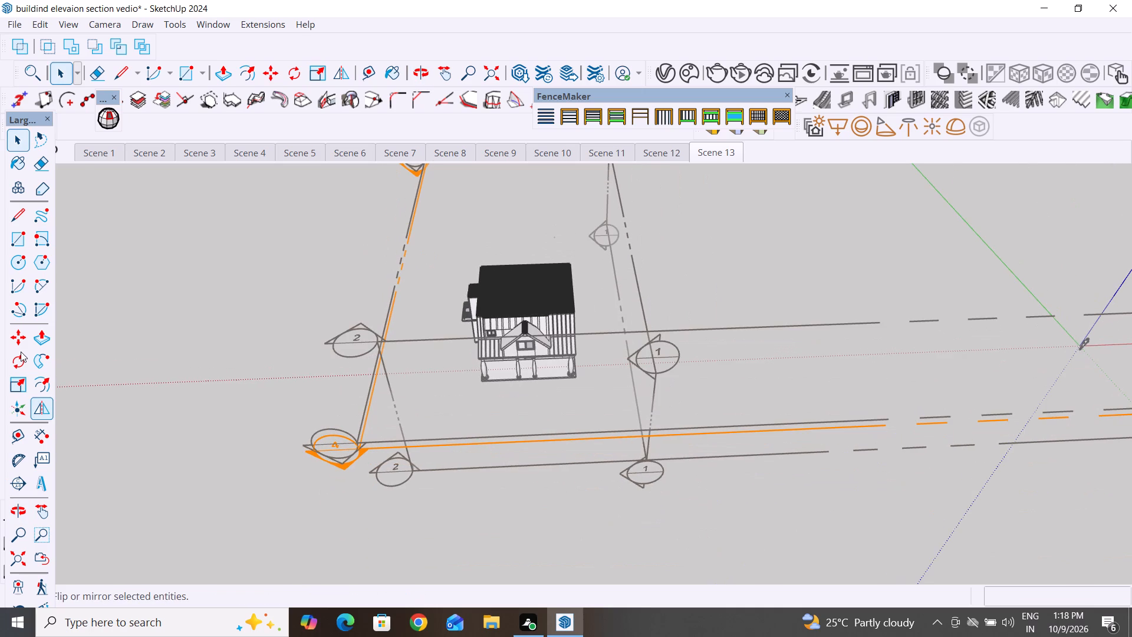
pyautogui.click(347, 464)
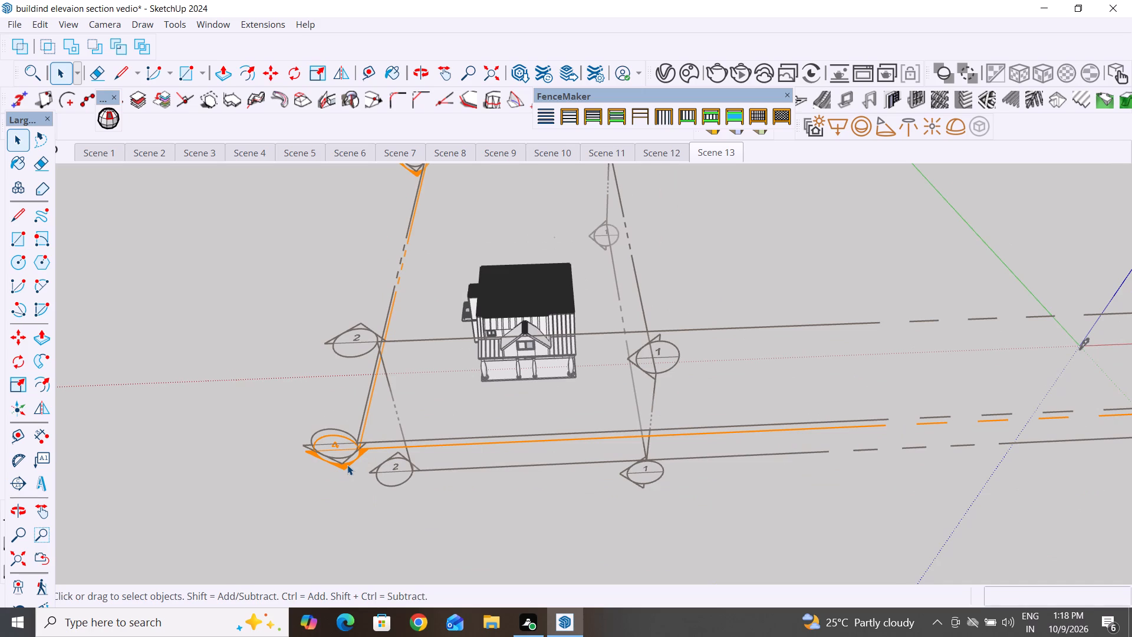
pyautogui.click(19, 337)
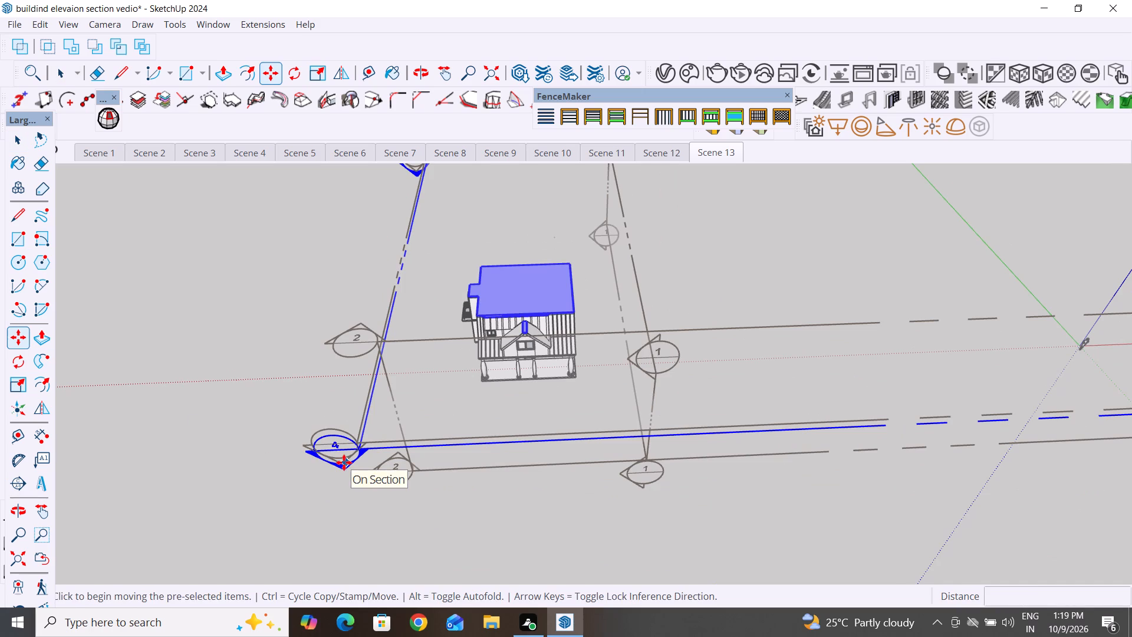
pyautogui.click(344, 462)
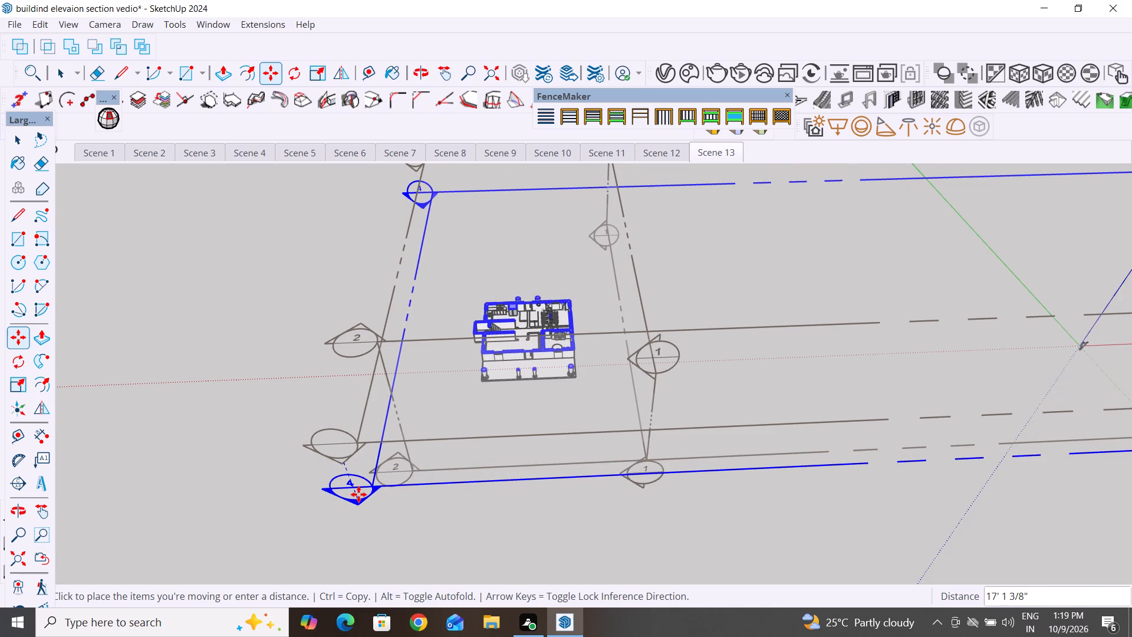
pyautogui.click(358, 494)
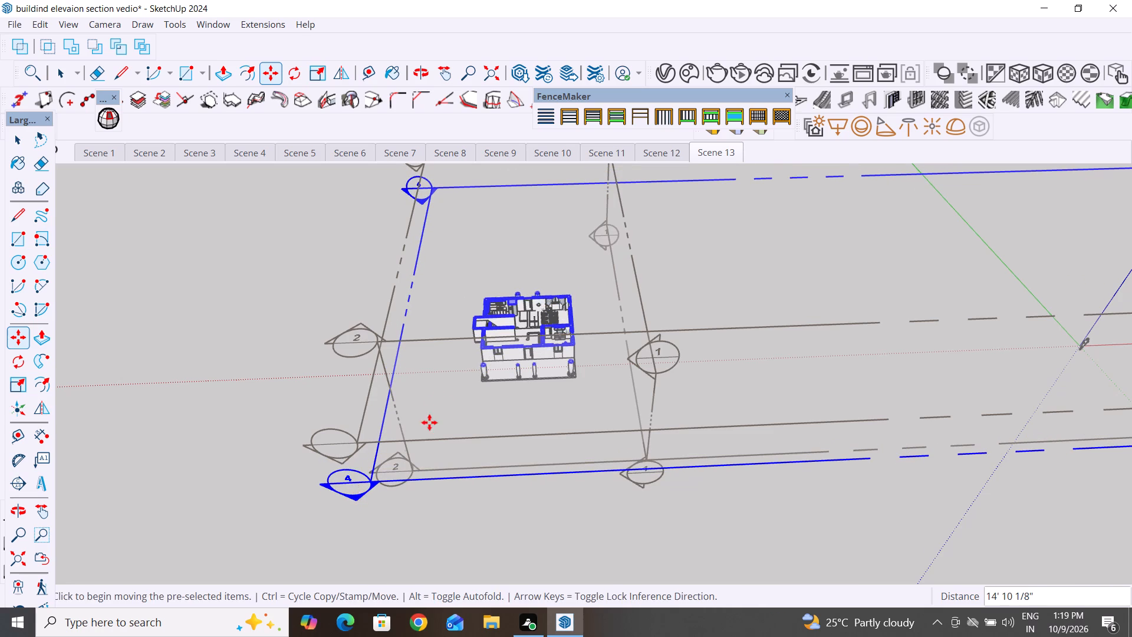
pyautogui.click(22, 143)
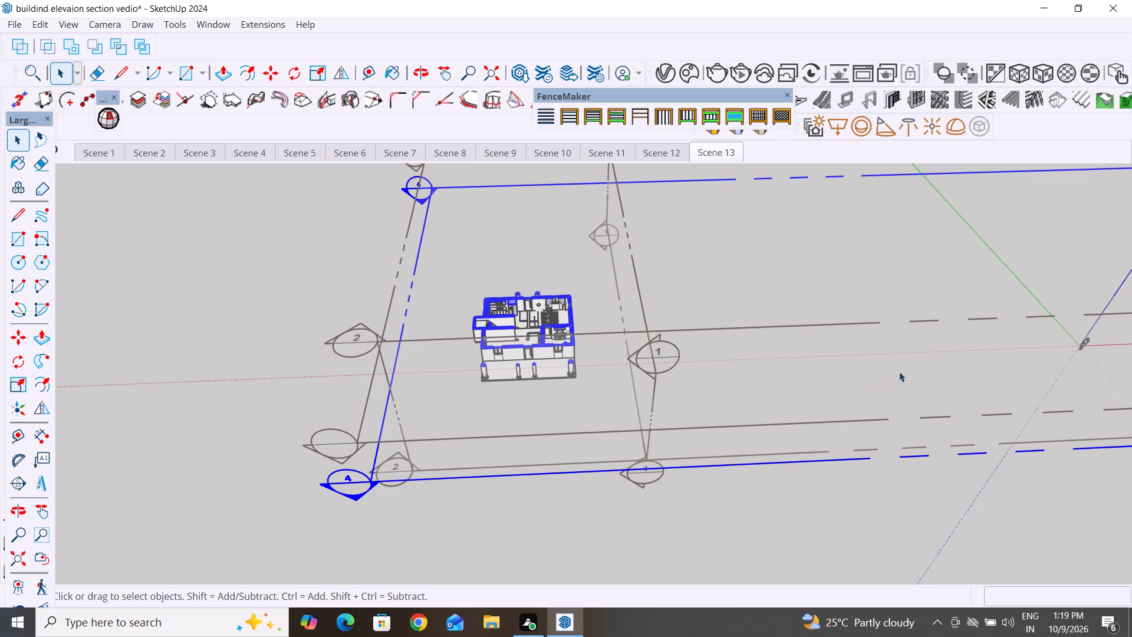
# Frame the cut ground-floor plan closely from above and the porch side, and update Scene 13 with this view.
pyautogui.moveTo(913, 373); pyautogui.dragTo(883, 457, button='middle')
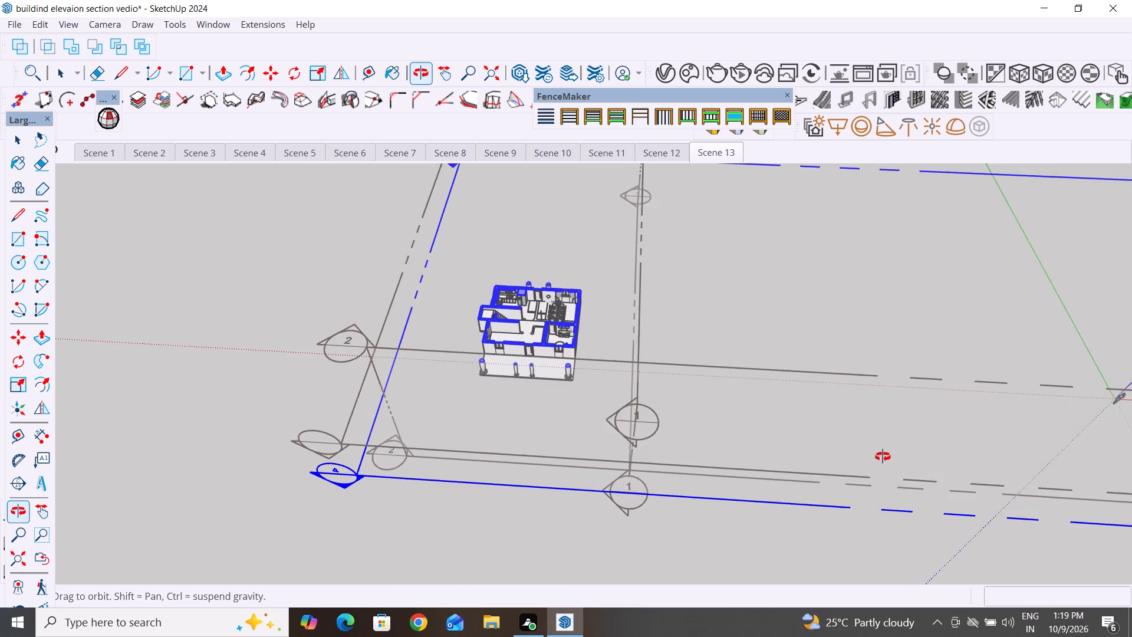
pyautogui.moveTo(883, 457); pyautogui.dragTo(895, 507, button='middle')
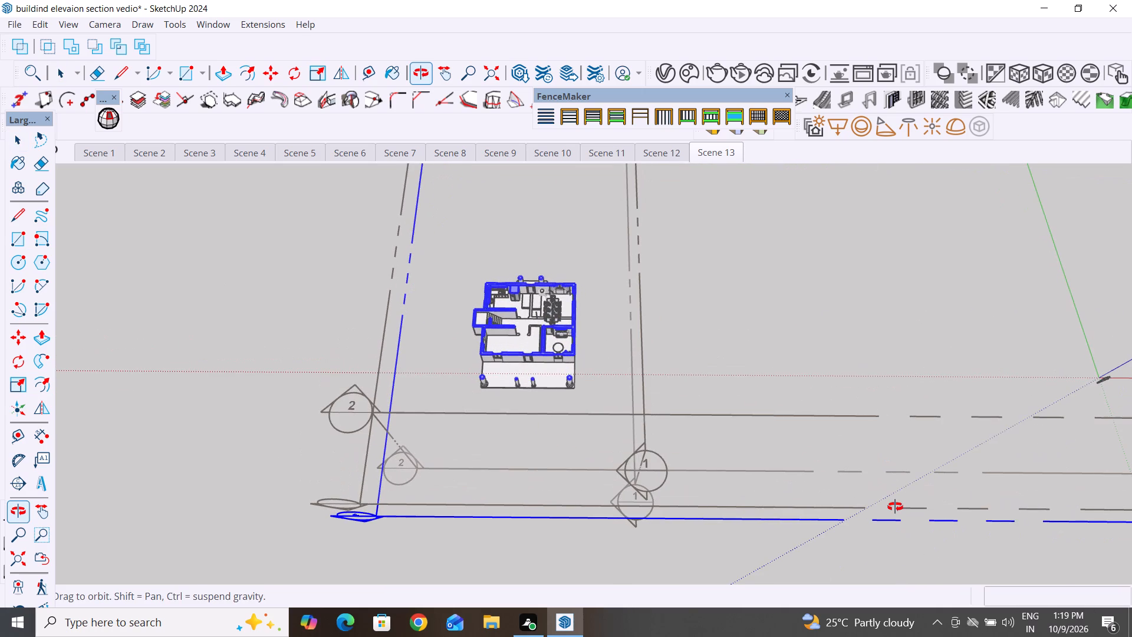
pyautogui.moveTo(895, 507); pyautogui.dragTo(879, 569, button='middle')
pyautogui.moveTo(593, 403); pyautogui.dragTo(879, 569, button='middle')
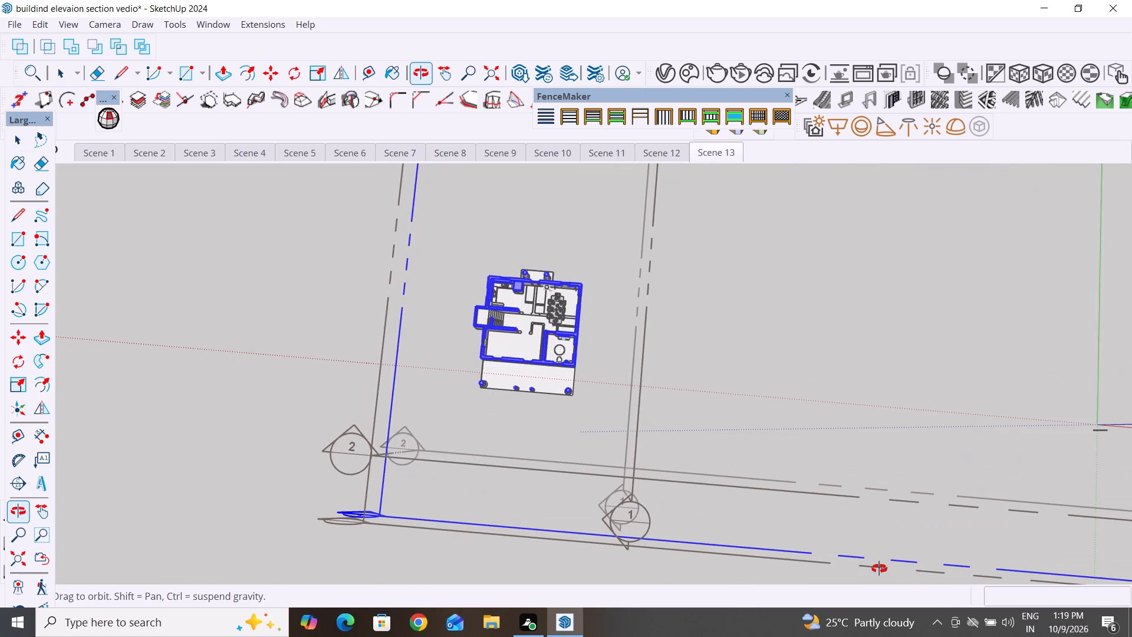
pyautogui.moveTo(879, 569); pyautogui.dragTo(671, 397, button='middle')
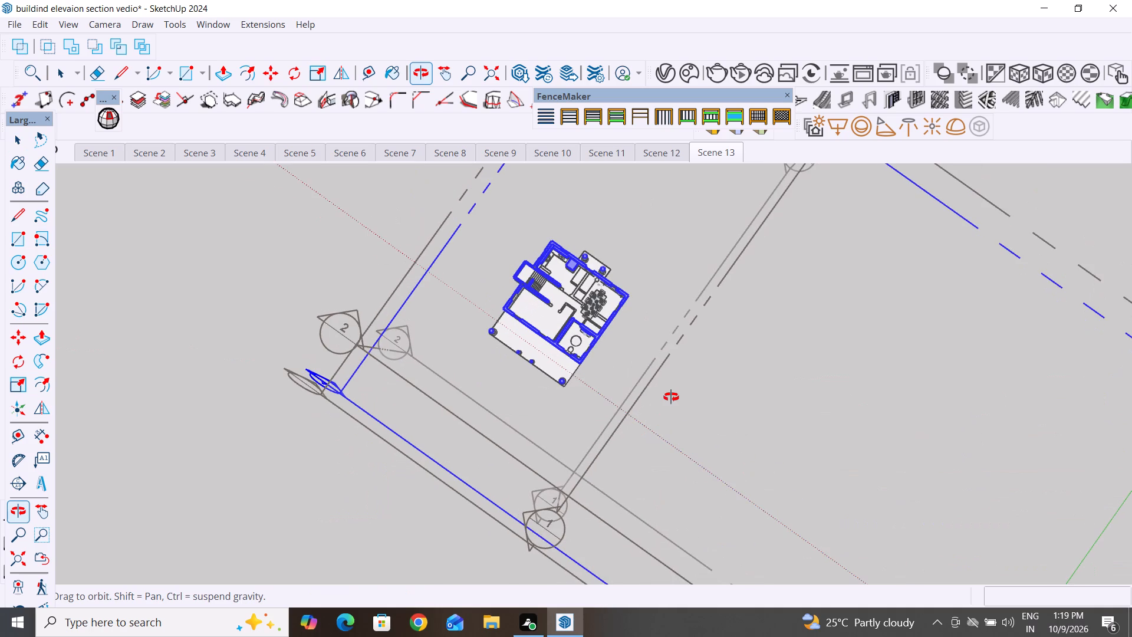
pyautogui.moveTo(671, 397); pyautogui.dragTo(824, 402, button='middle')
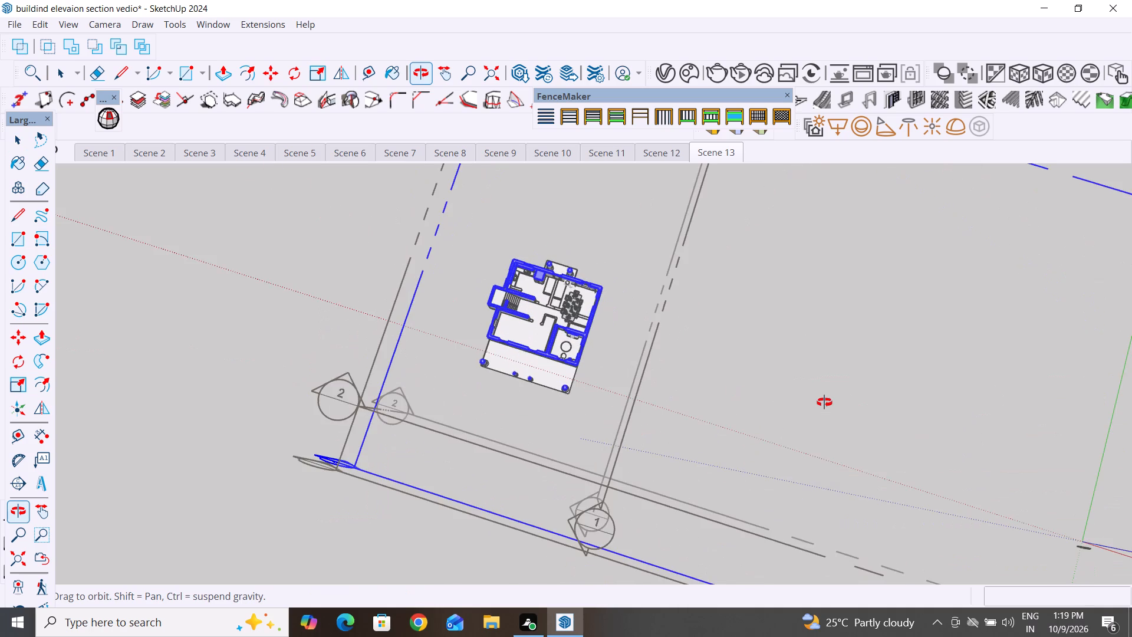
pyautogui.moveTo(824, 402); pyautogui.dragTo(827, 459, button='middle')
pyautogui.scroll(8, 436, 303)
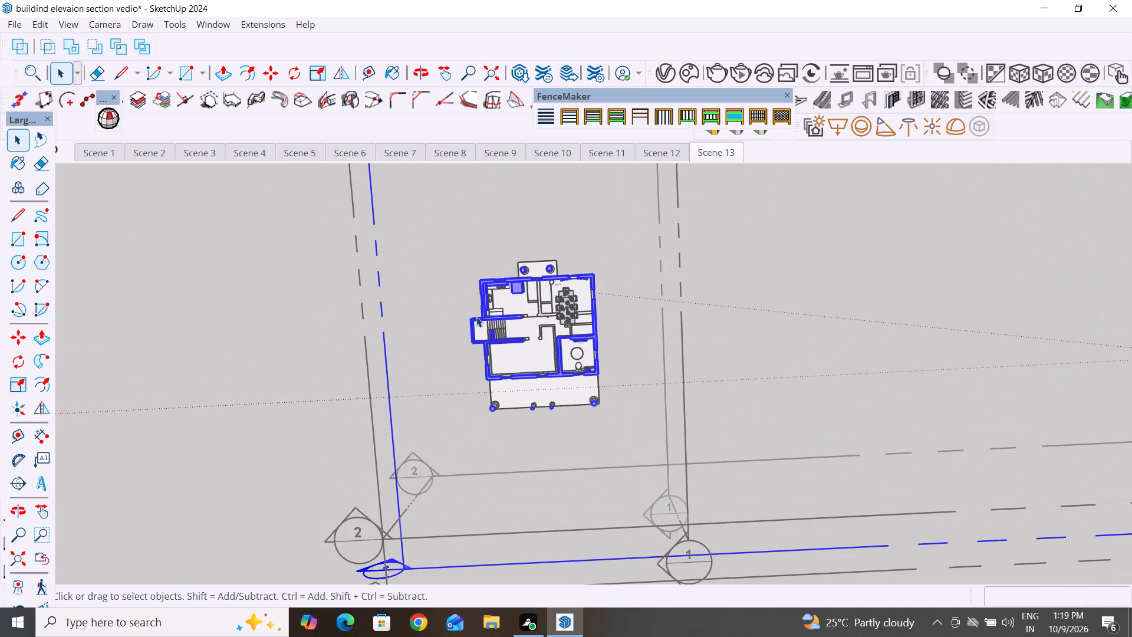
pyautogui.scroll(4, 476, 312)
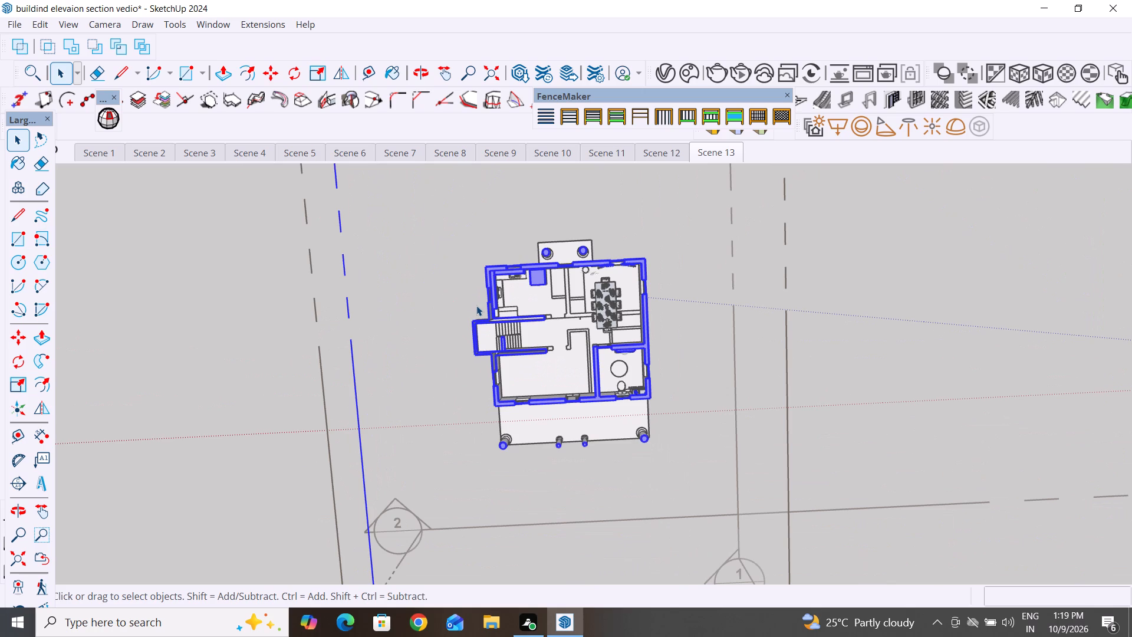
pyautogui.moveTo(663, 504); pyautogui.dragTo(584, 478, button='middle')
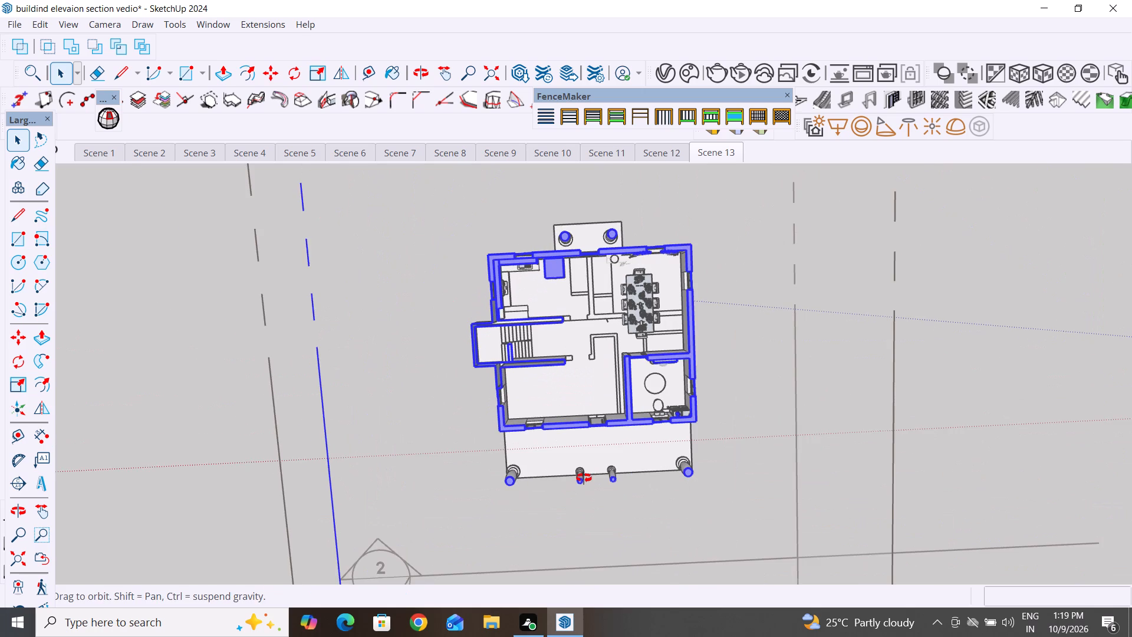
pyautogui.moveTo(584, 478); pyautogui.dragTo(548, 308, button='middle')
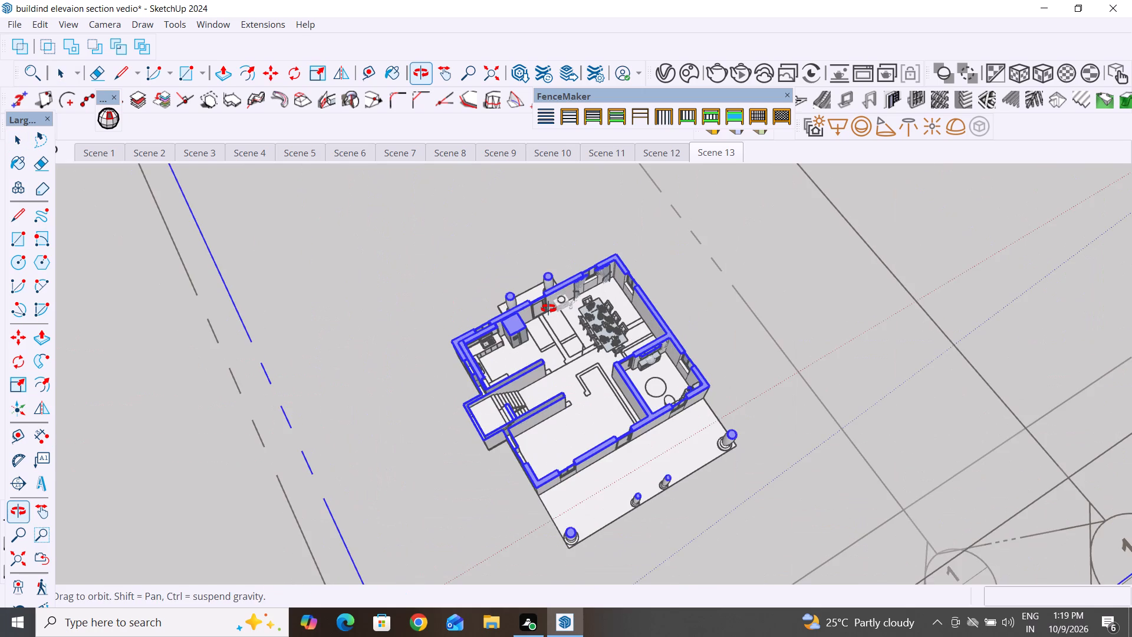
pyautogui.moveTo(548, 308); pyautogui.dragTo(548, 301, button='middle')
pyautogui.moveTo(853, 456); pyautogui.dragTo(662, 490, button='middle')
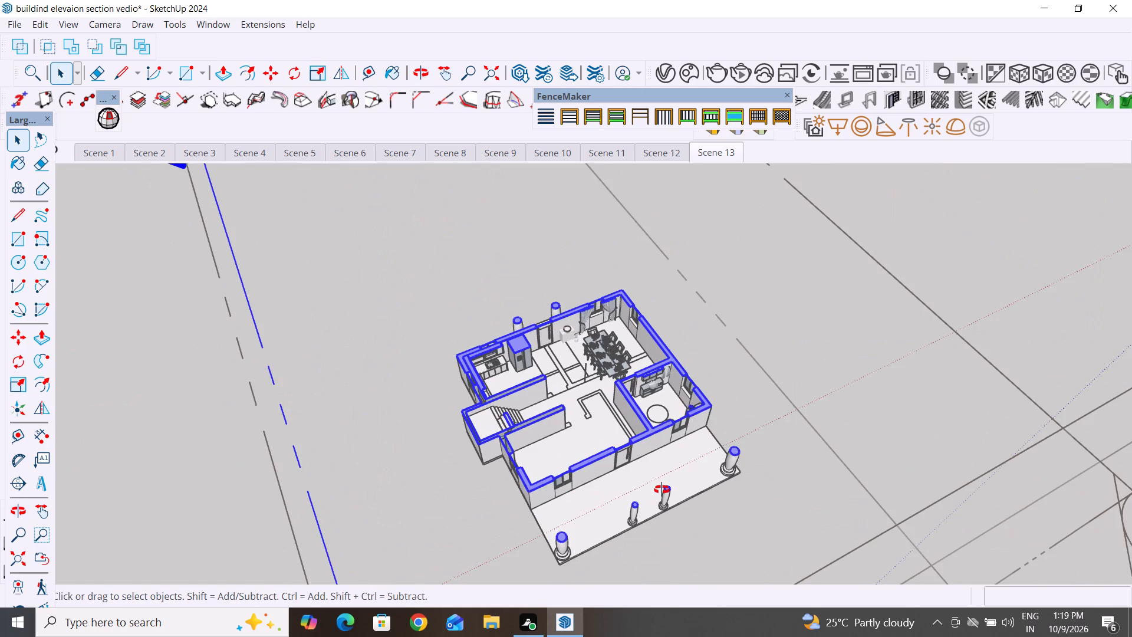
pyautogui.moveTo(662, 490); pyautogui.dragTo(515, 498, button='middle')
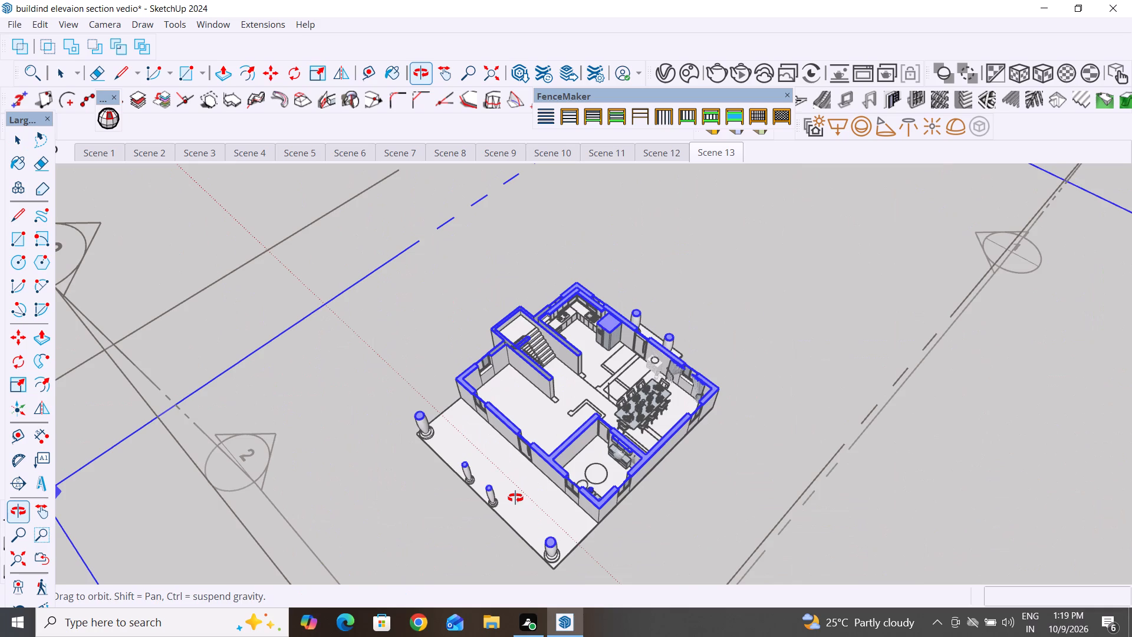
pyautogui.moveTo(515, 498); pyautogui.dragTo(657, 547, button='middle')
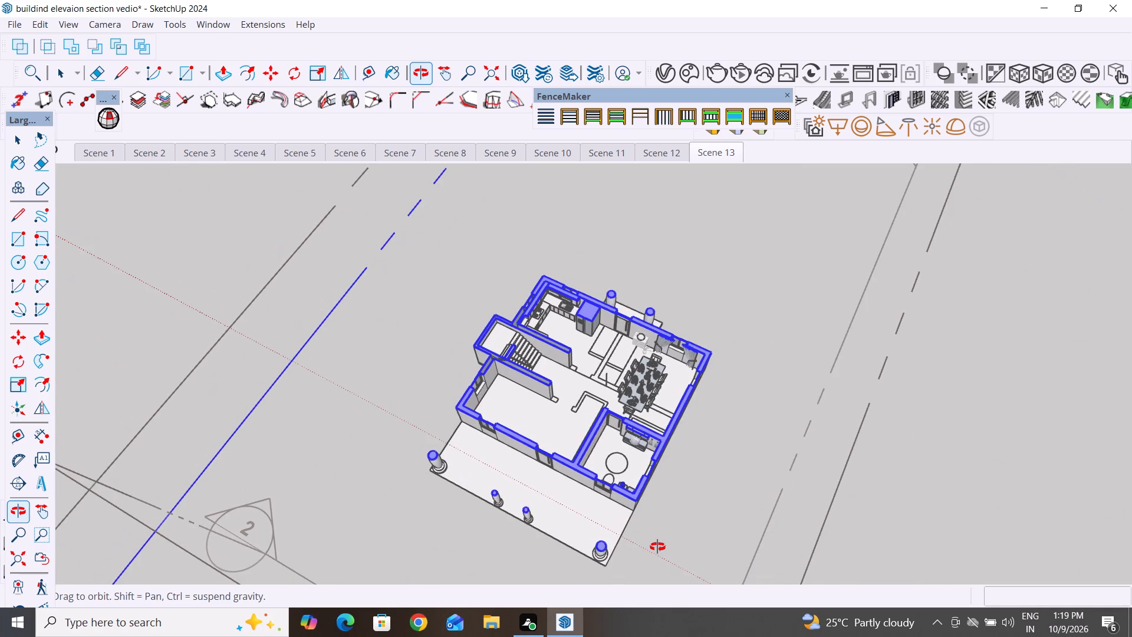
pyautogui.moveTo(657, 547); pyautogui.dragTo(709, 558, button='middle')
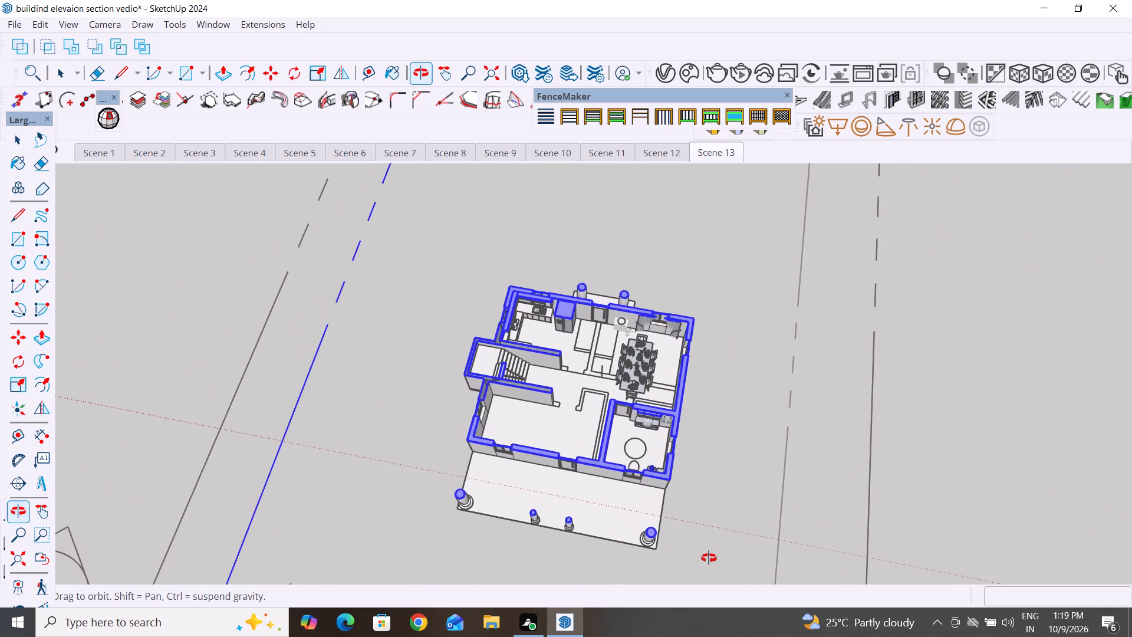
pyautogui.moveTo(709, 558); pyautogui.dragTo(707, 555, button='middle')
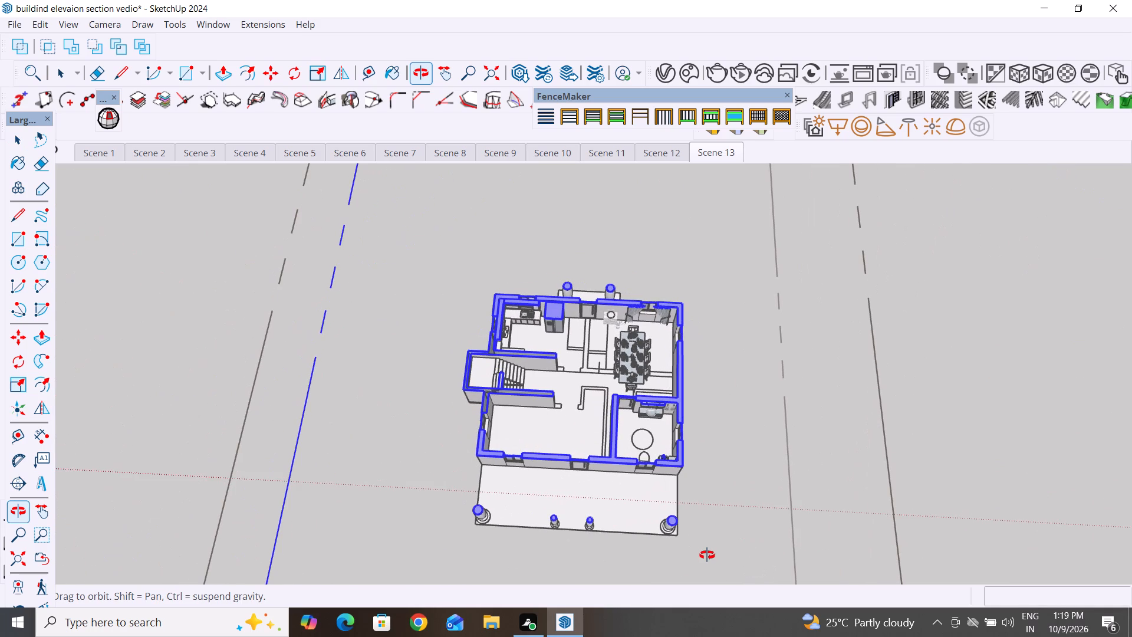
pyautogui.scroll(2, 728, 498)
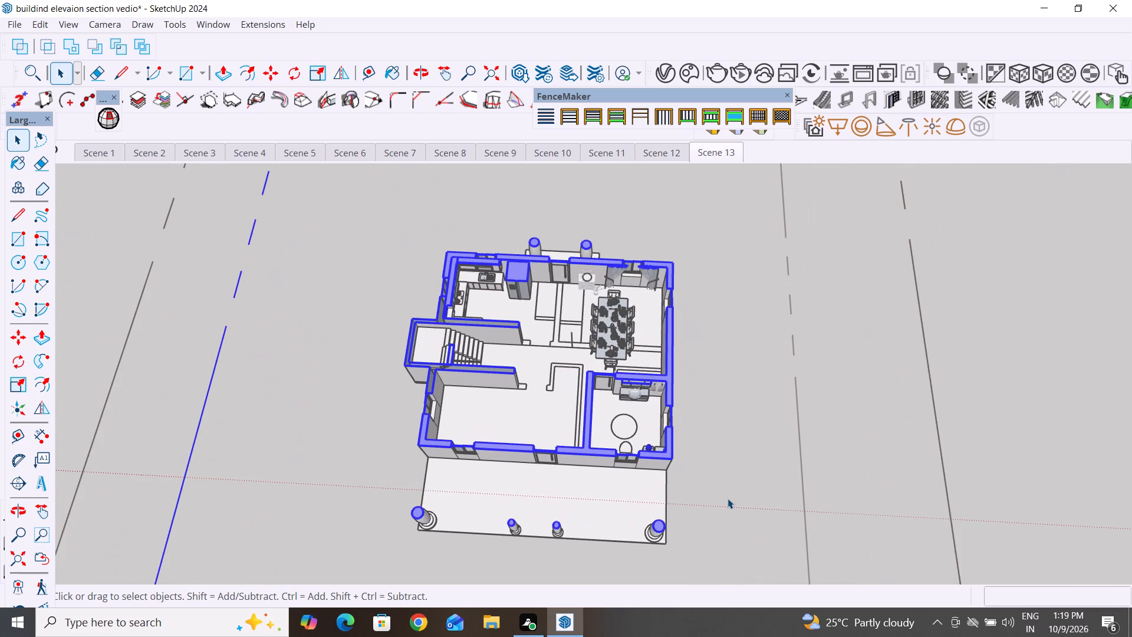
pyautogui.scroll(1, 337, 451)
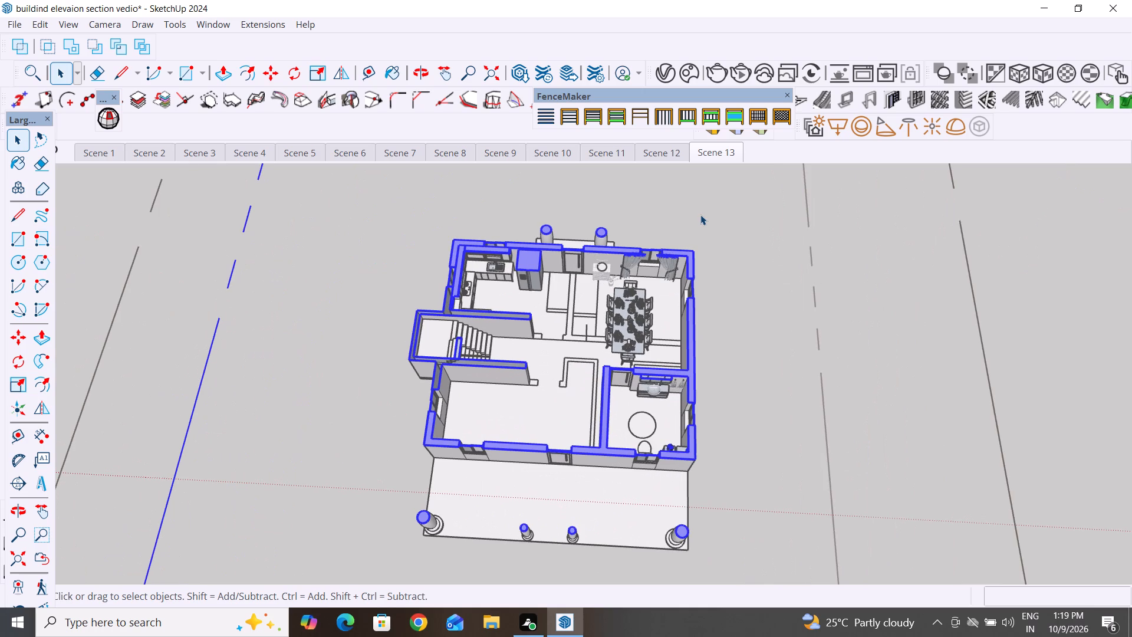
pyautogui.rightClick(717, 150)
pyautogui.click(761, 216)
# Delete the horizontal section plane with symbol 4 that cuts through the ground floor.
pyautogui.scroll(1, 725, 257)
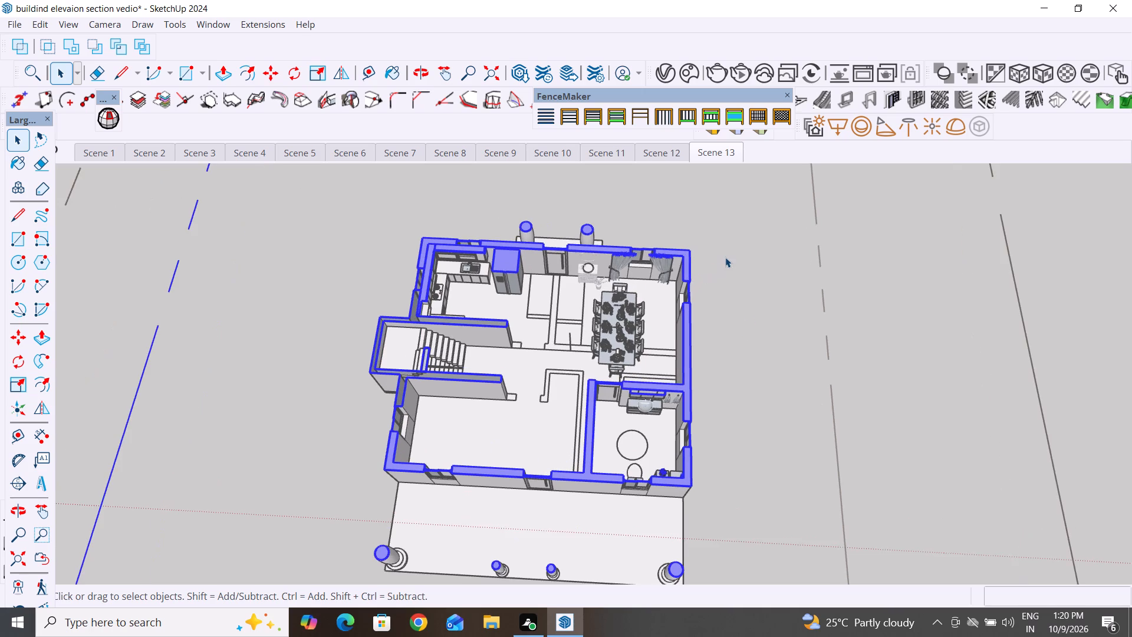
pyautogui.scroll(-3, 725, 257)
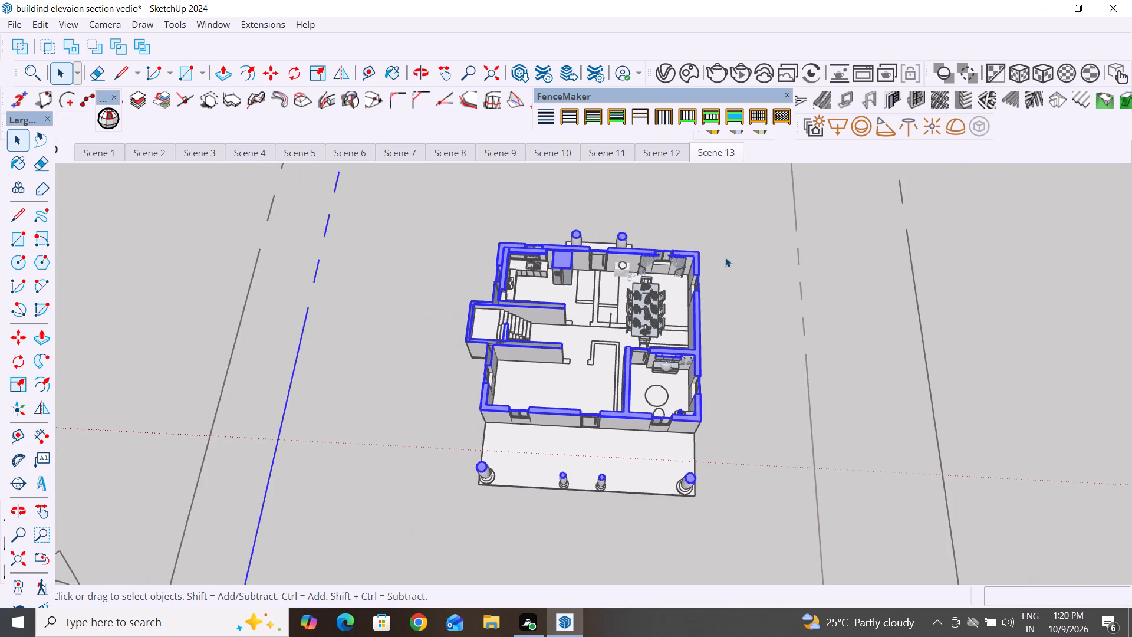
pyautogui.scroll(-5, 725, 257)
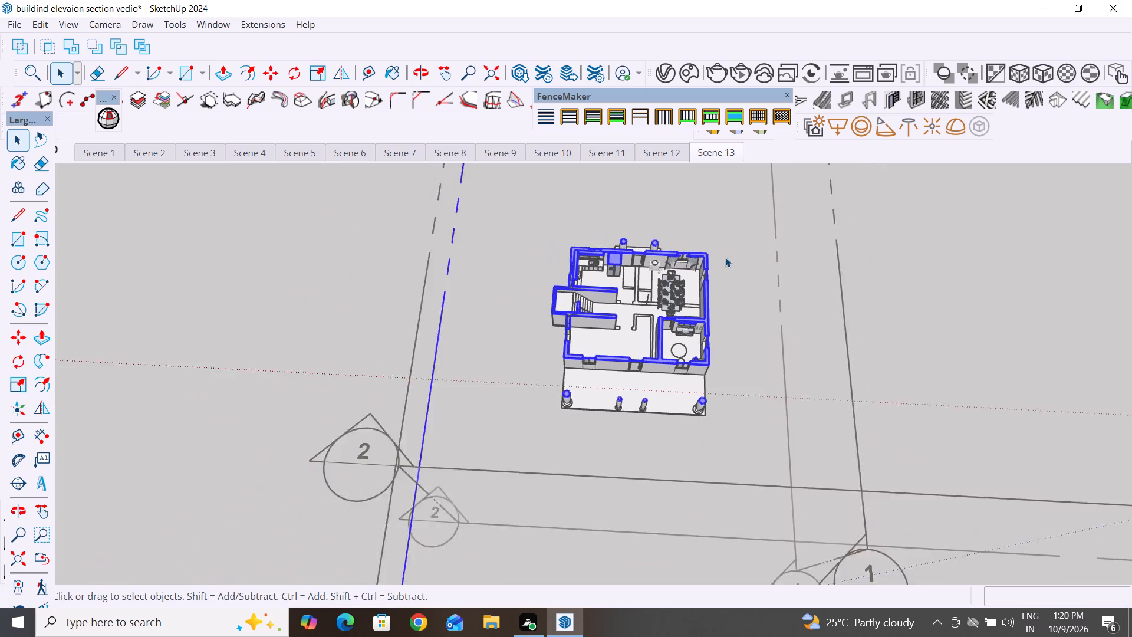
pyautogui.scroll(-1, 725, 257)
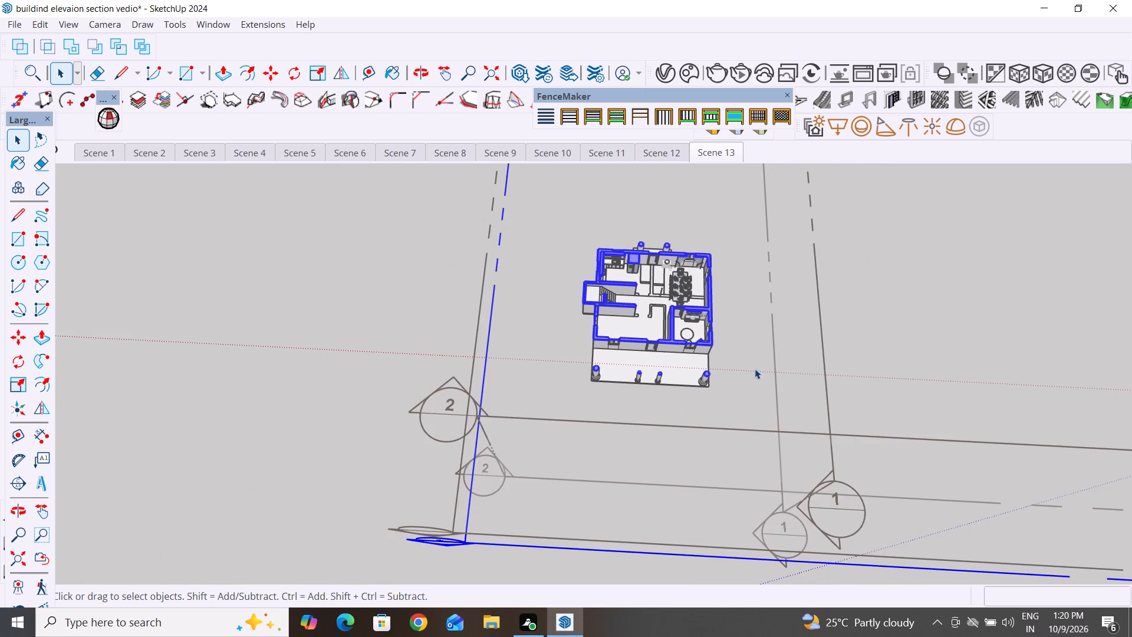
pyautogui.moveTo(774, 365); pyautogui.dragTo(784, 239, button='middle')
pyautogui.moveTo(483, 481); pyautogui.dragTo(387, 549)
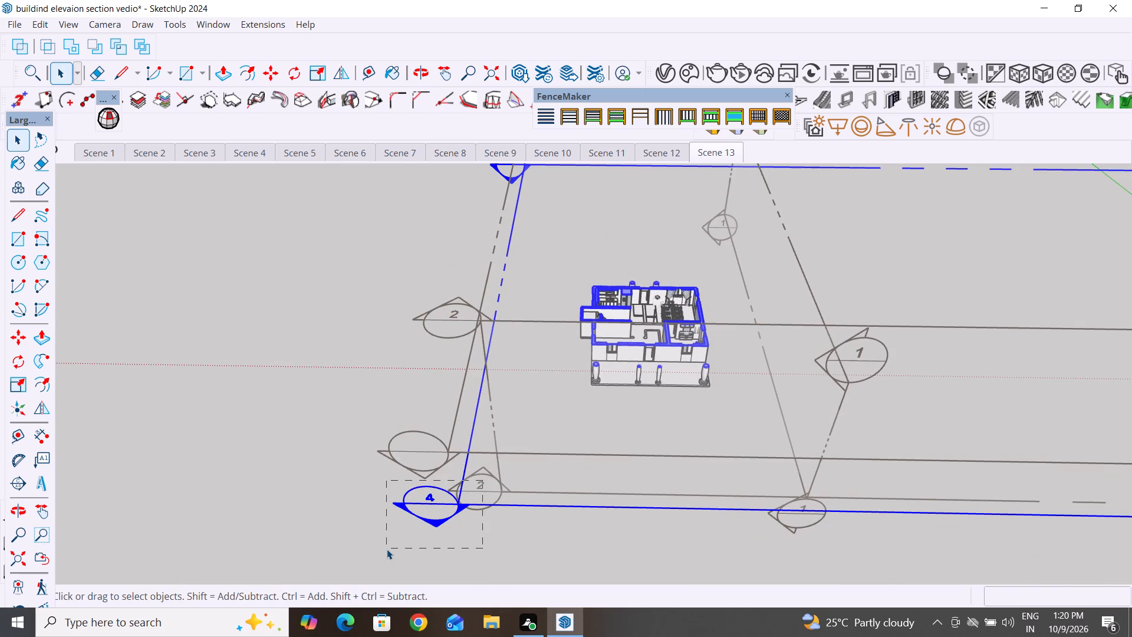
pyautogui.rightClick(430, 515)
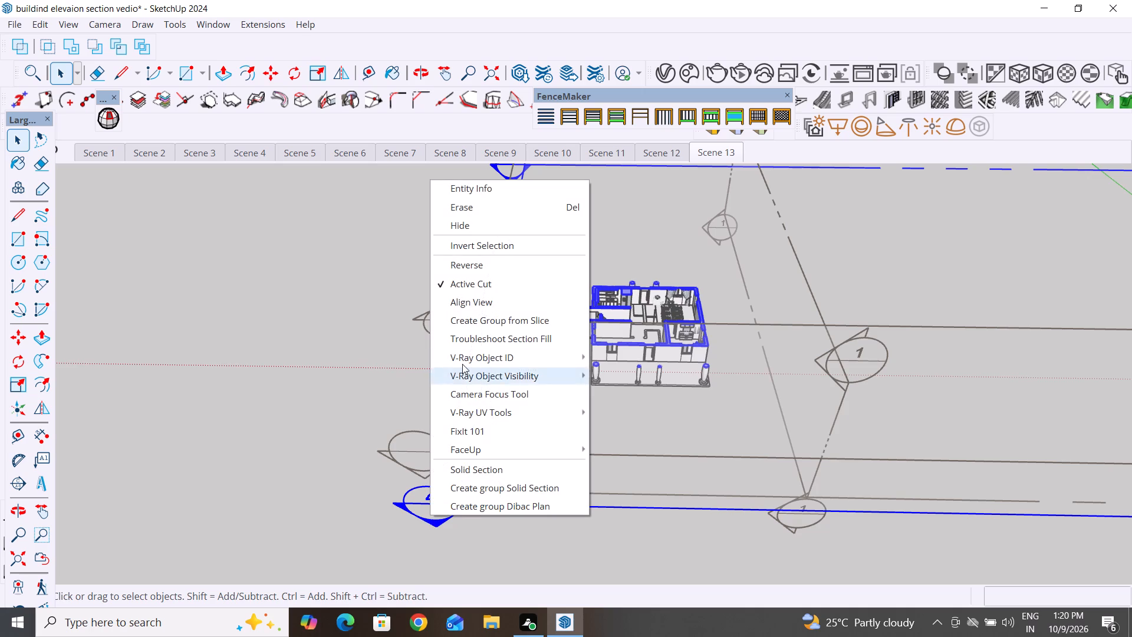
pyautogui.click(433, 522)
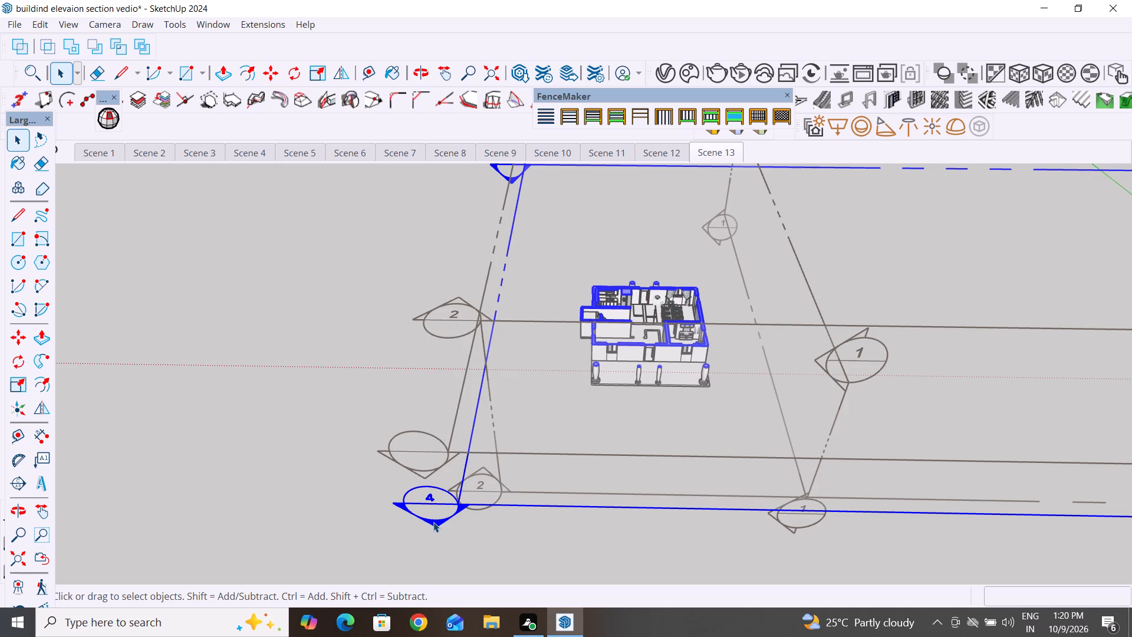
pyautogui.press('Delete')
# Delete the vertical section plane with symbol 2 from around the house.
pyautogui.moveTo(707, 541); pyautogui.dragTo(697, 373, button='middle')
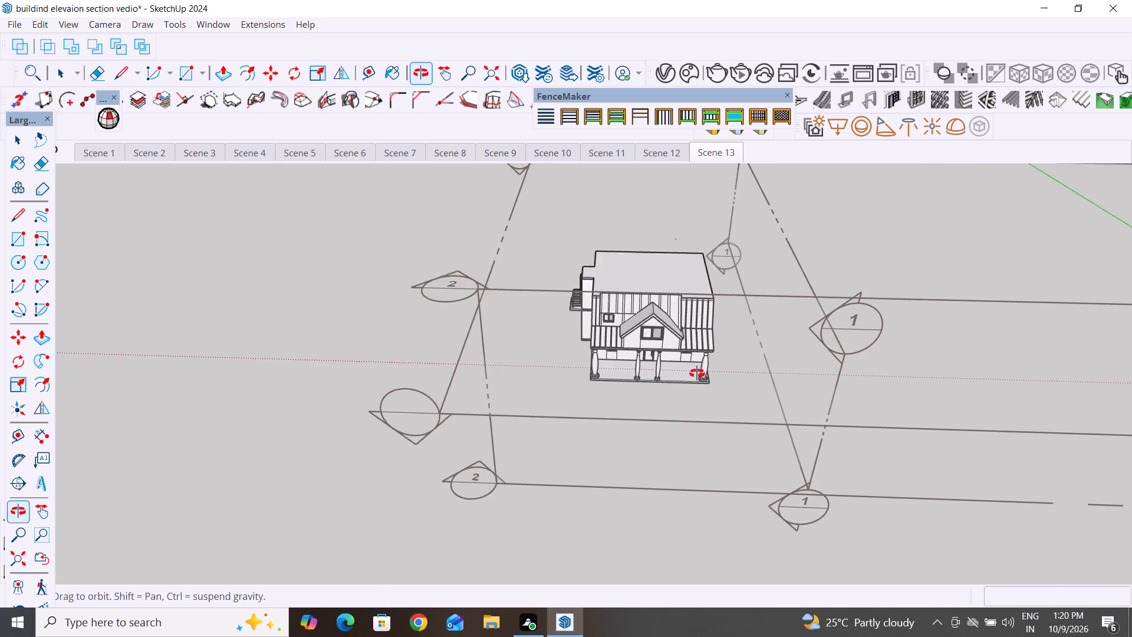
pyautogui.moveTo(697, 373); pyautogui.dragTo(661, 373, button='middle')
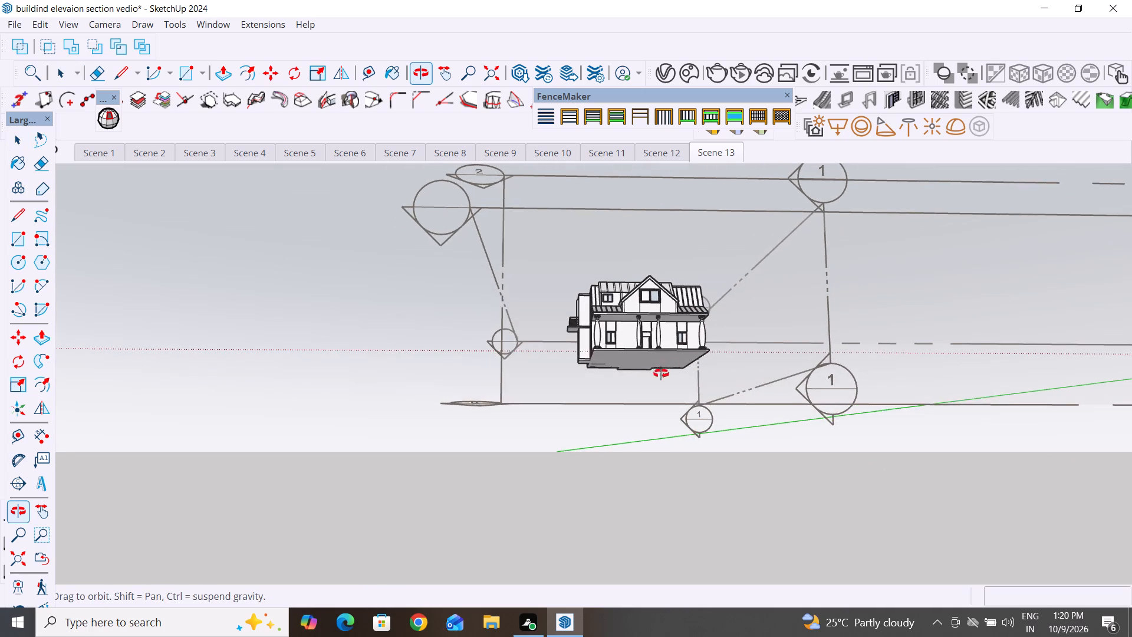
pyautogui.moveTo(661, 373); pyautogui.dragTo(656, 402, button='middle')
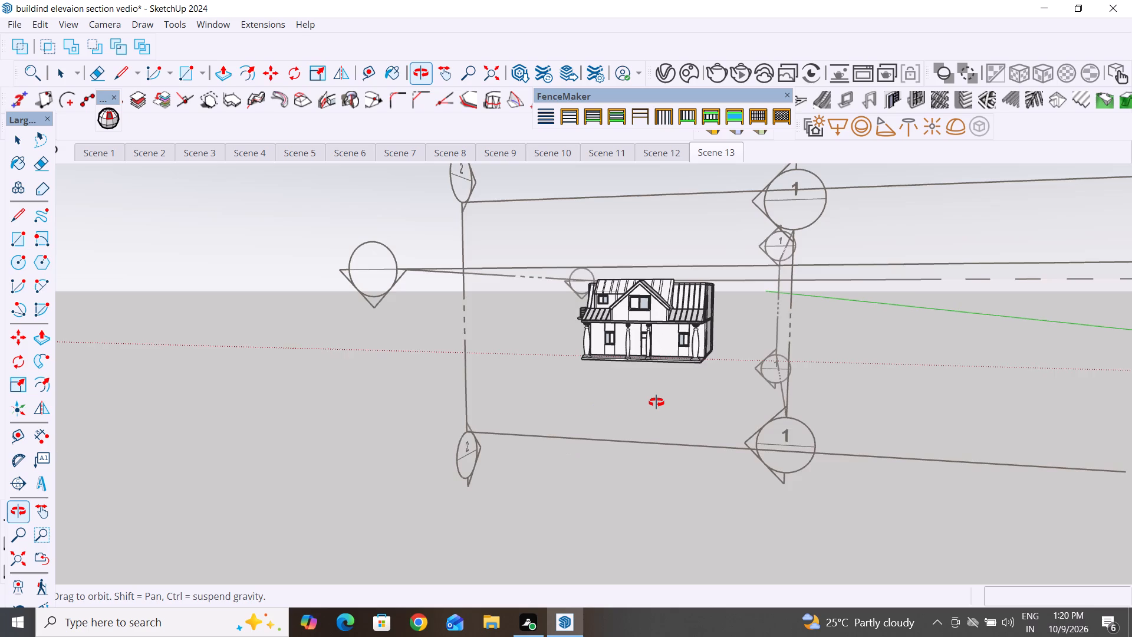
pyautogui.moveTo(656, 402); pyautogui.dragTo(662, 405, button='middle')
pyautogui.scroll(4, 648, 363)
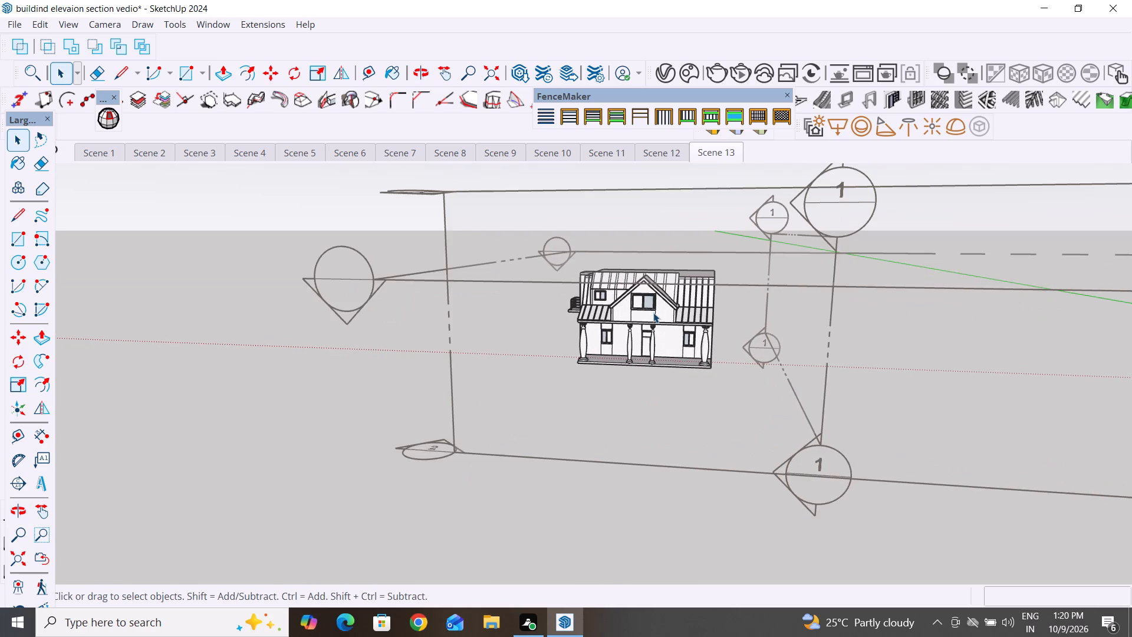
pyautogui.scroll(3, 653, 313)
pyautogui.moveTo(653, 313); pyautogui.dragTo(674, 283, button='middle')
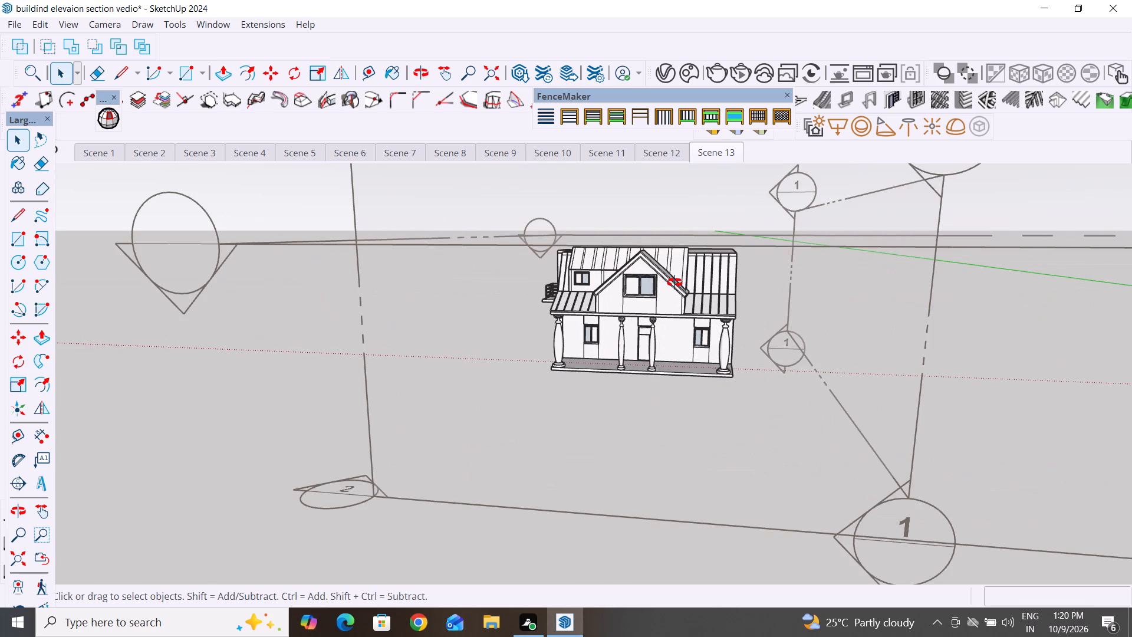
pyautogui.moveTo(674, 283); pyautogui.dragTo(676, 278, button='middle')
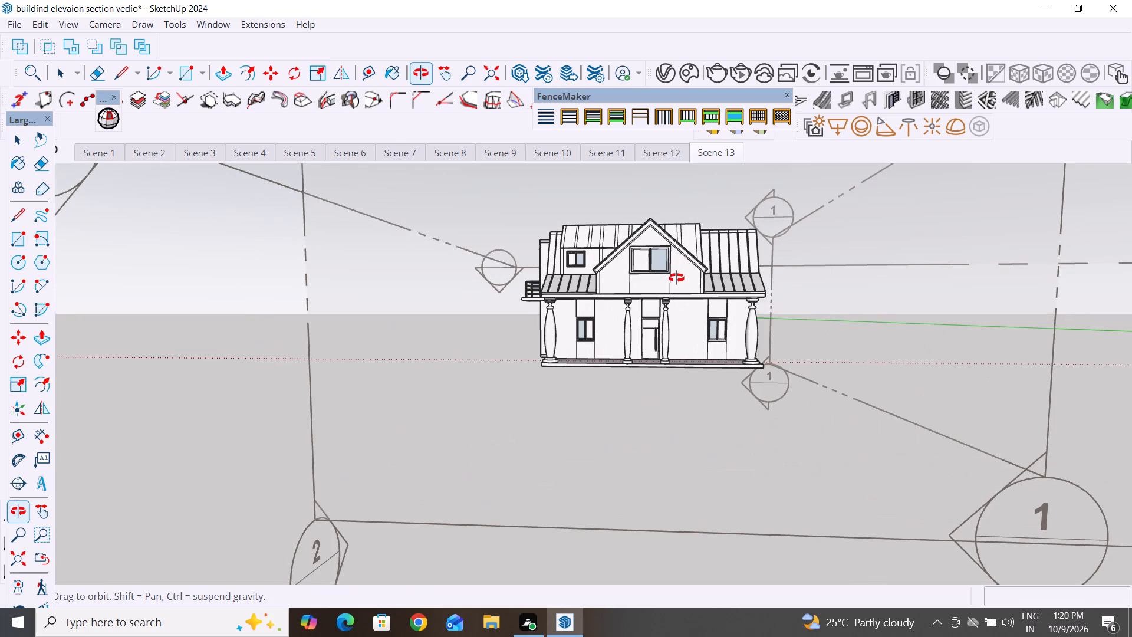
pyautogui.moveTo(676, 278); pyautogui.dragTo(676, 278, button='middle')
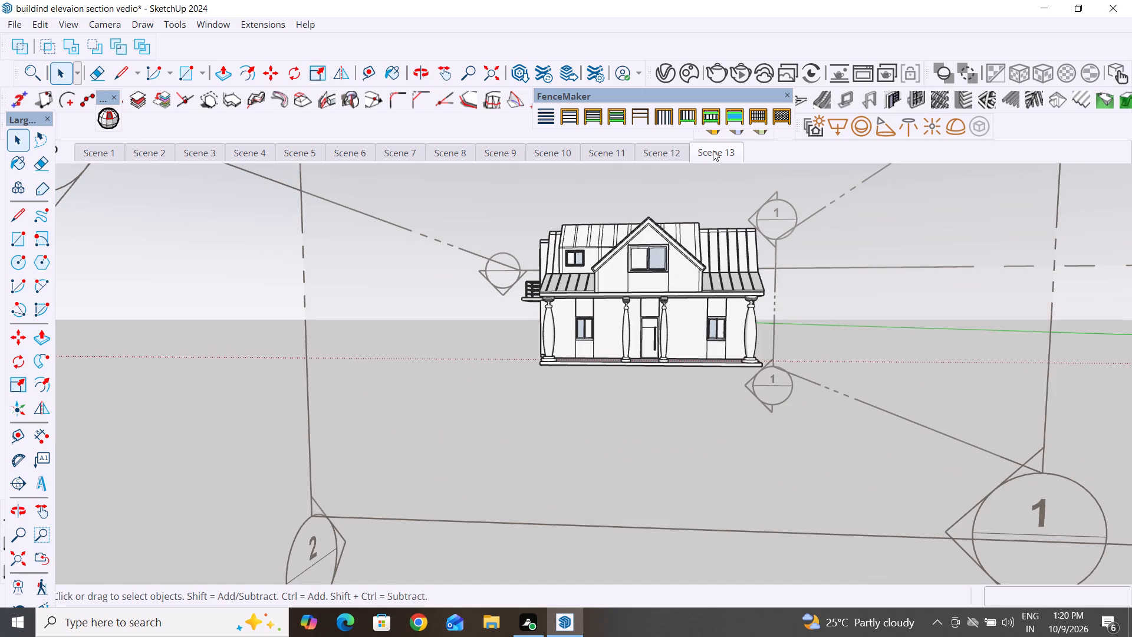
pyautogui.moveTo(360, 471); pyautogui.dragTo(239, 565)
pyautogui.scroll(-2, 391, 451)
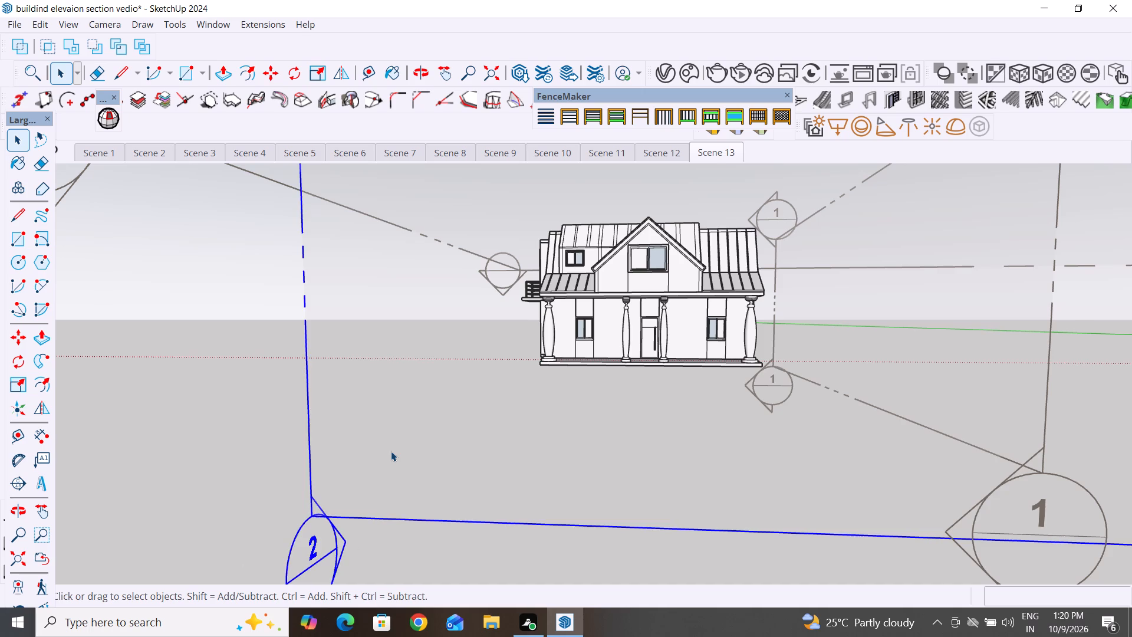
pyautogui.press('Delete')
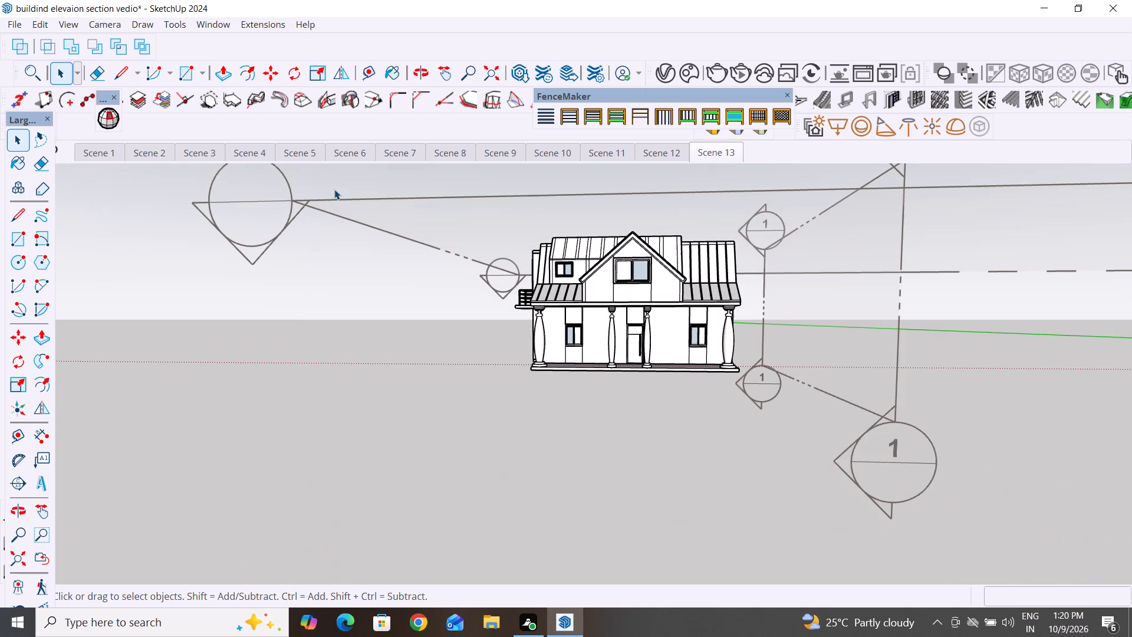
# Delete the two remaining section planes, the horizontal one without a symbol and the vertical one with symbol 1.
pyautogui.moveTo(337, 182); pyautogui.dragTo(203, 281)
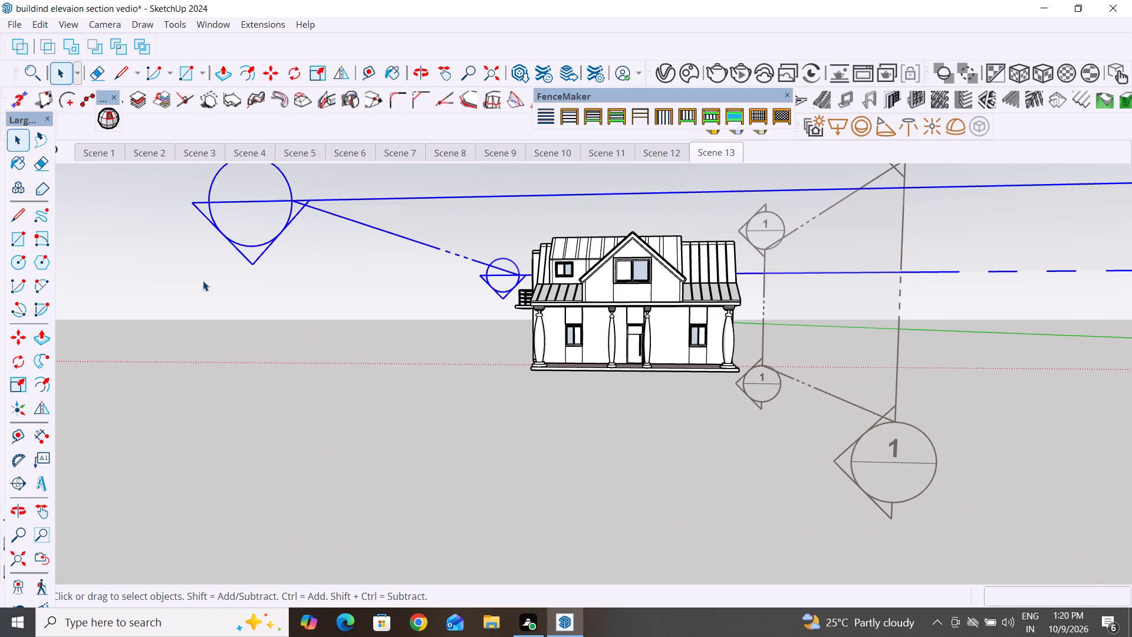
pyautogui.press('Delete')
pyautogui.moveTo(949, 398); pyautogui.dragTo(821, 510)
pyautogui.press('Delete')
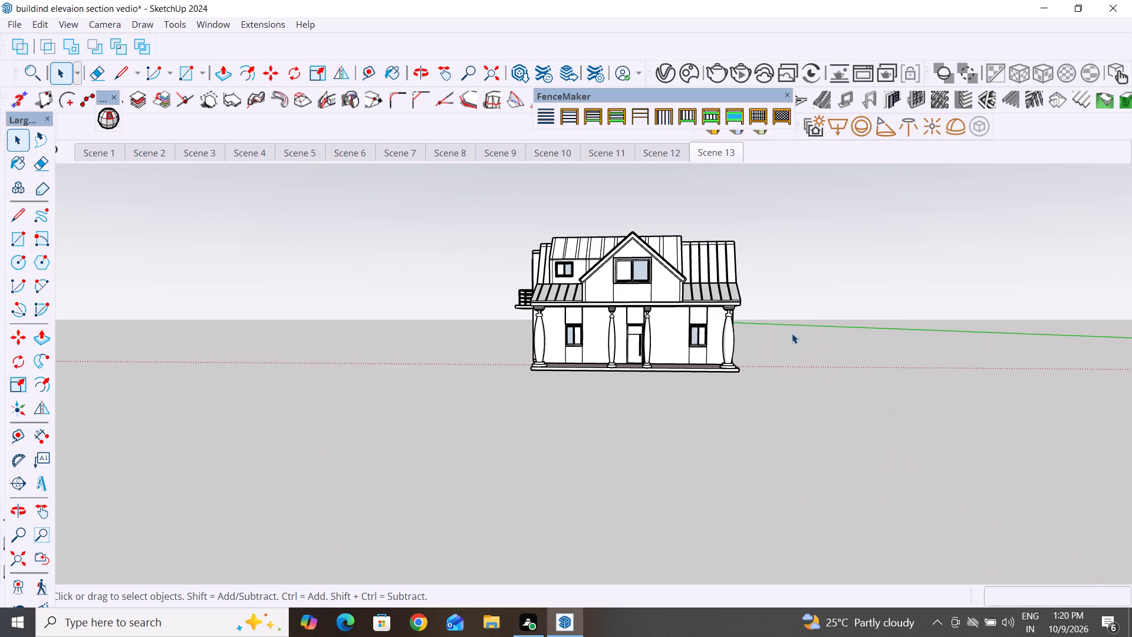
# Check the uncut house from the porch side and in the saved views of Scenes 12, 13 and 10.
pyautogui.scroll(2, 791, 222)
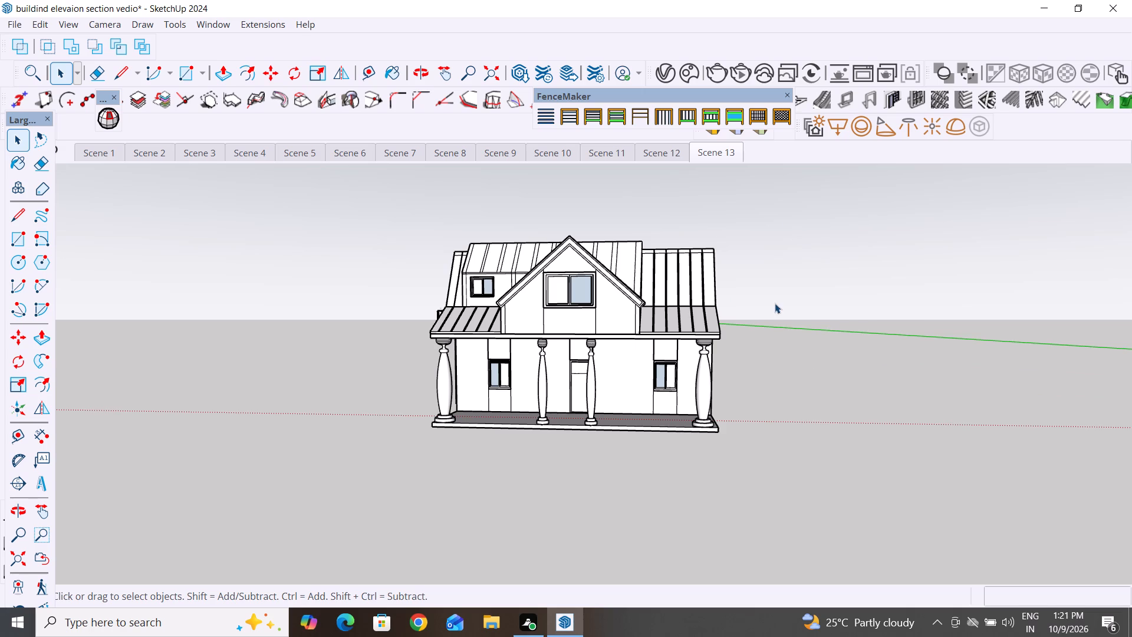
pyautogui.rightClick(726, 145)
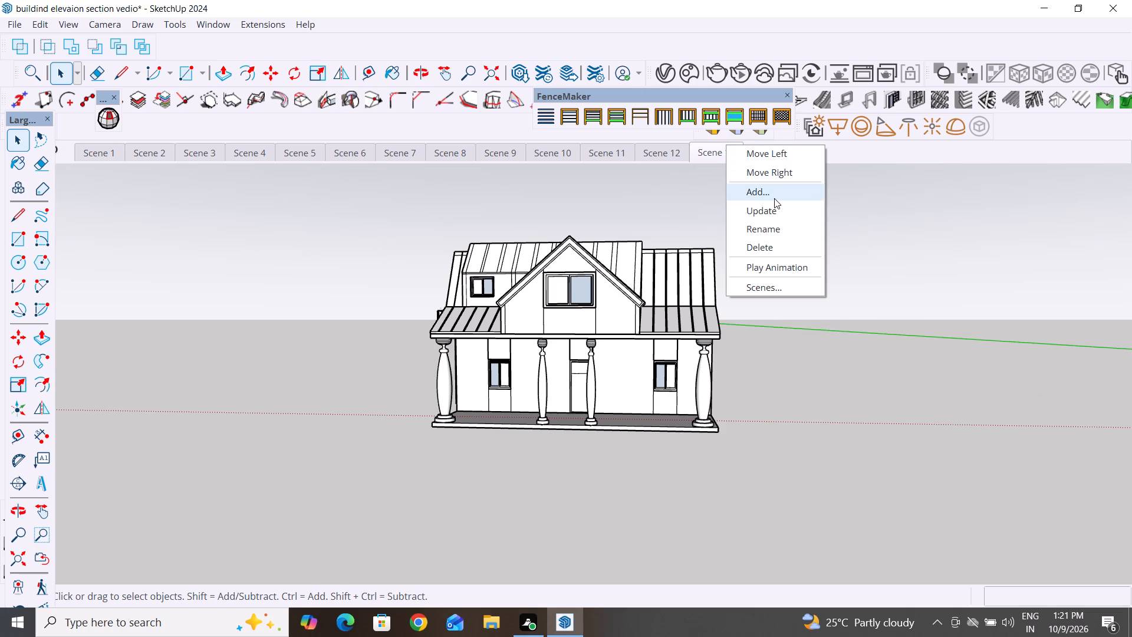
pyautogui.click(713, 192)
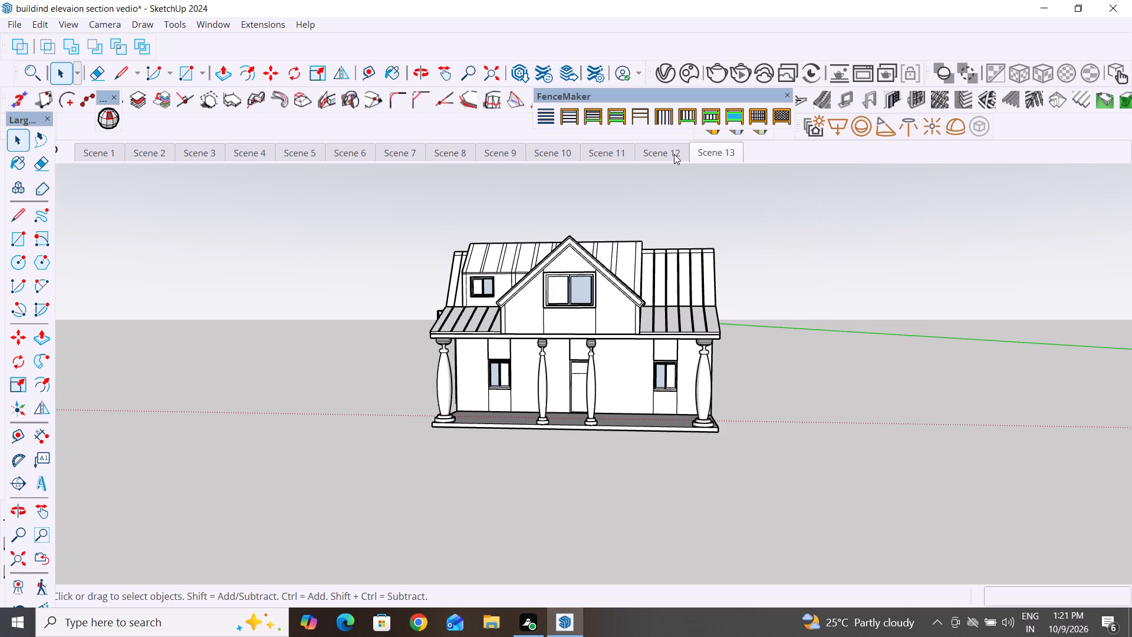
pyautogui.click(674, 154)
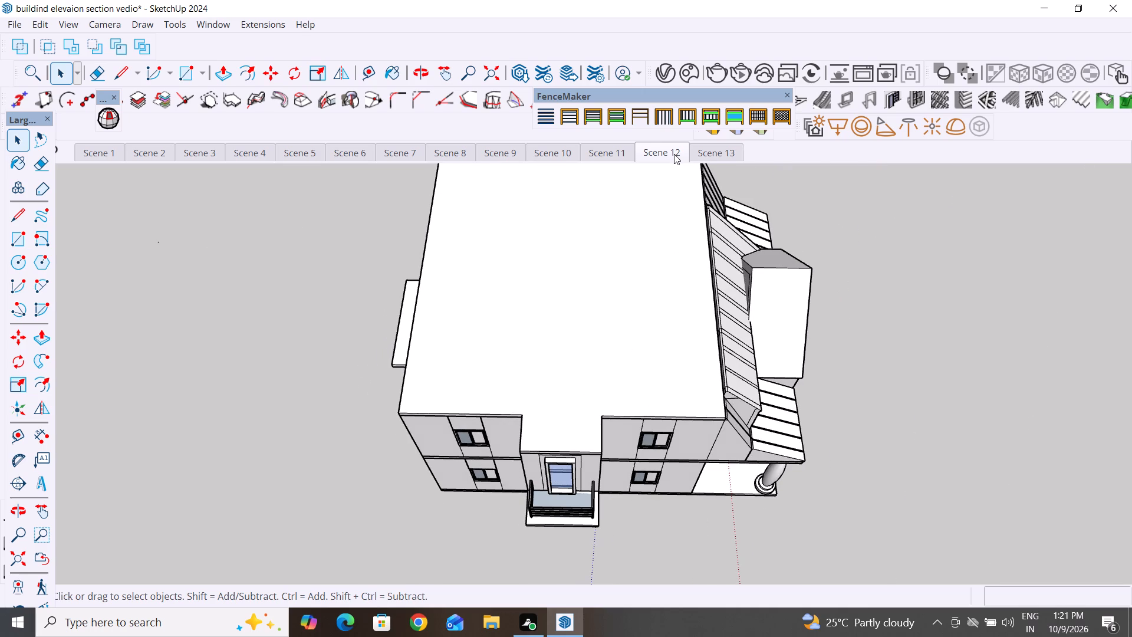
pyautogui.click(709, 154)
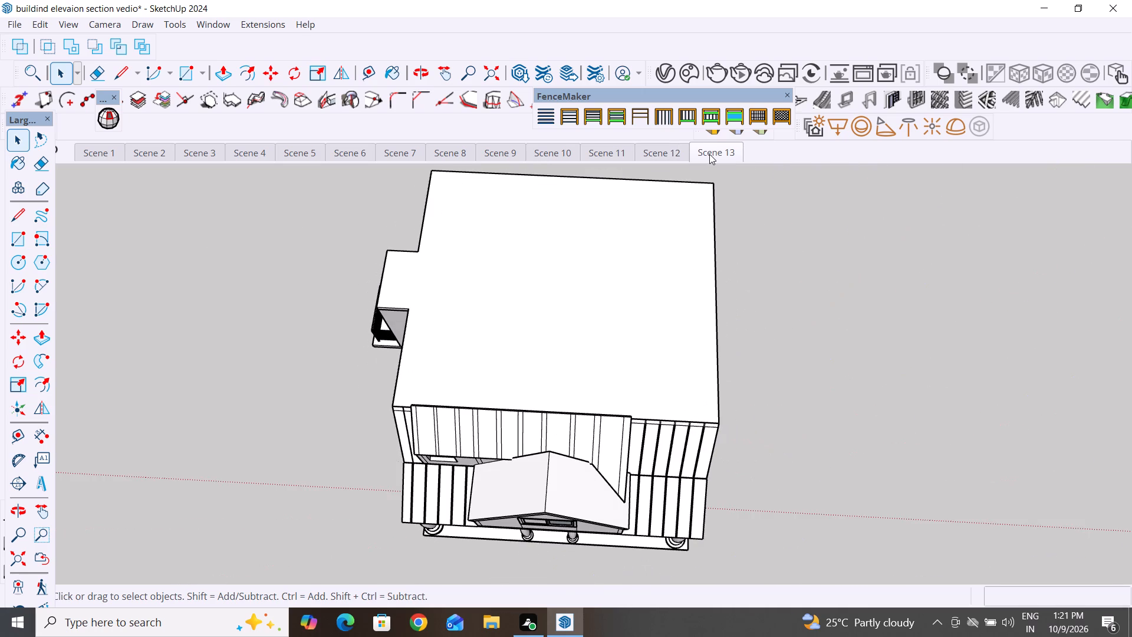
pyautogui.click(565, 154)
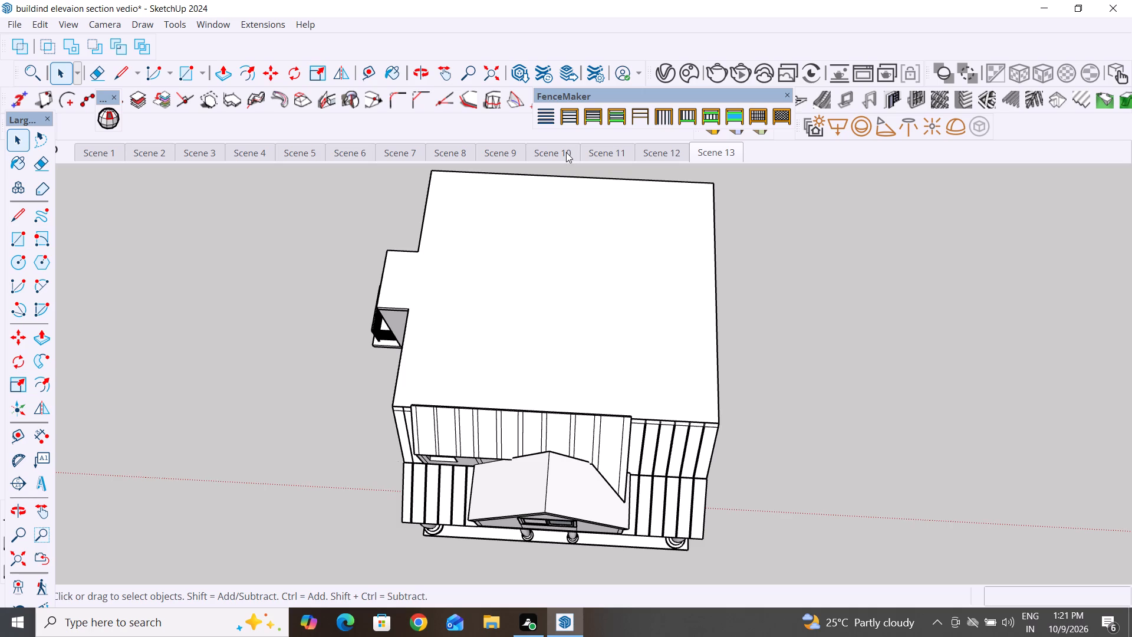
pyautogui.click(563, 152)
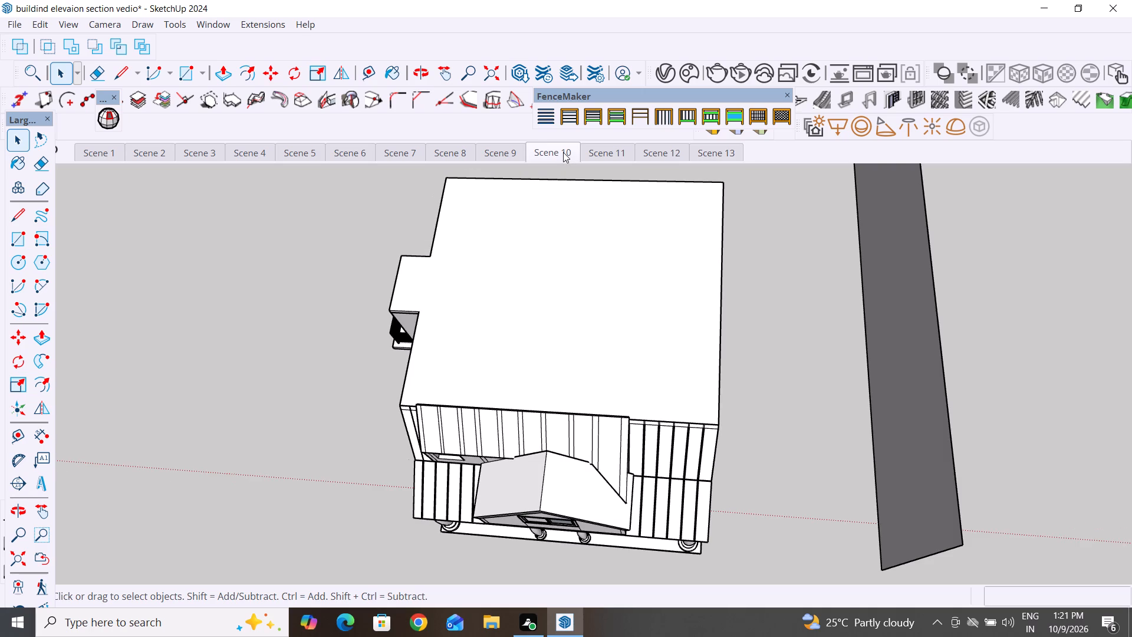
# Delete the large grey vertical rectangle standing beside the house, together with its overlapping copies.
pyautogui.scroll(-9, 707, 429)
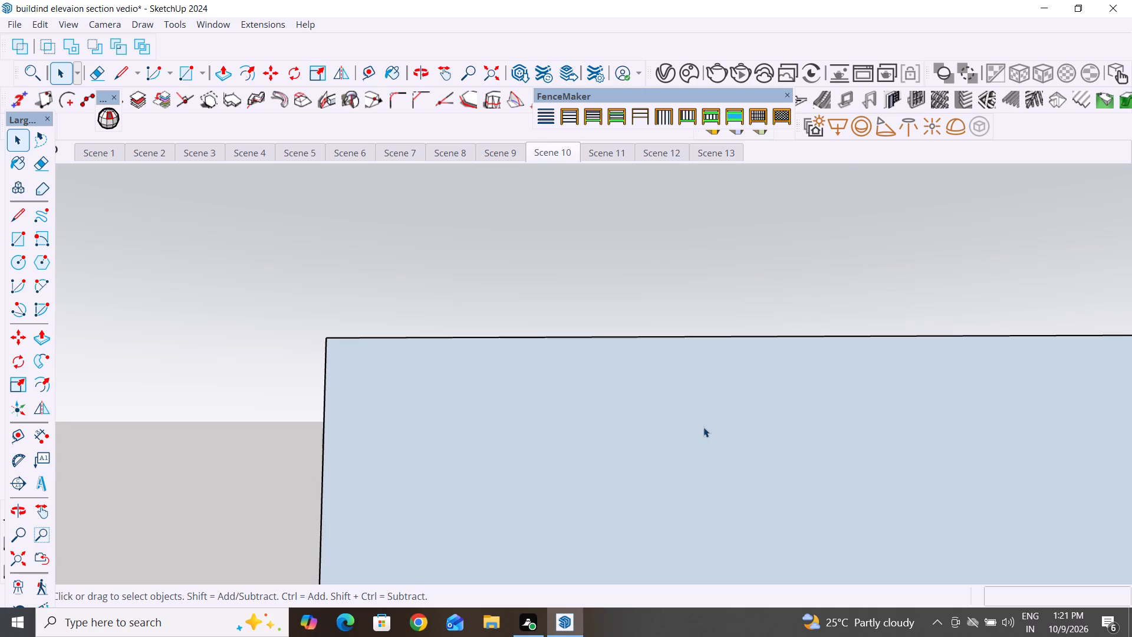
pyautogui.scroll(-8, 702, 424)
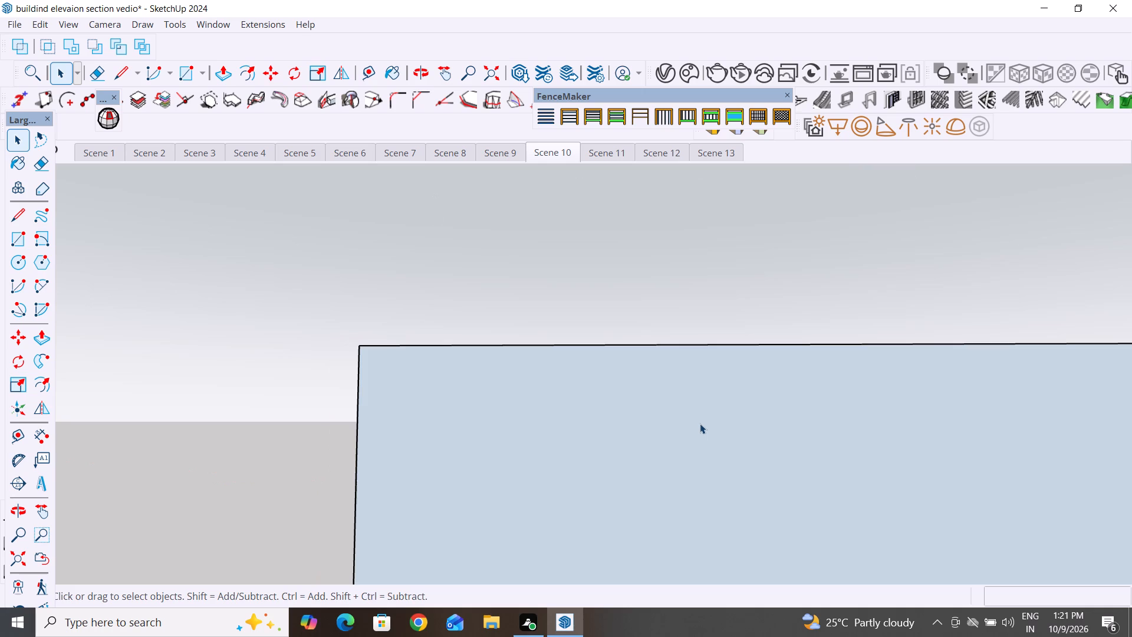
pyautogui.scroll(-3, 700, 423)
pyautogui.scroll(-7, 545, 377)
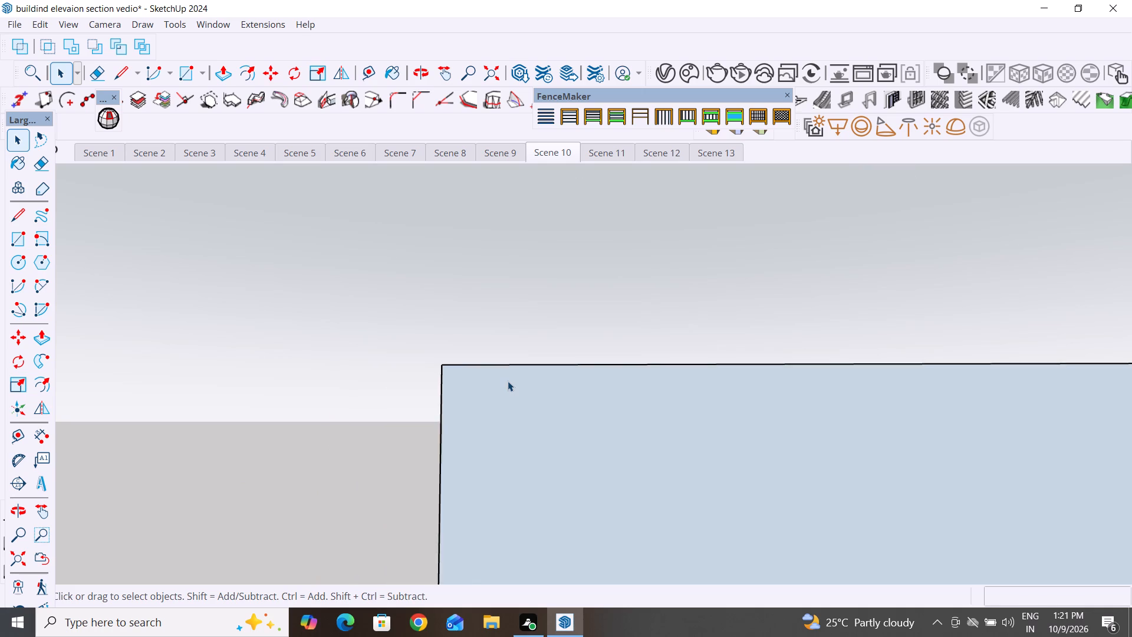
pyautogui.scroll(1, 508, 381)
pyautogui.scroll(-7, 508, 381)
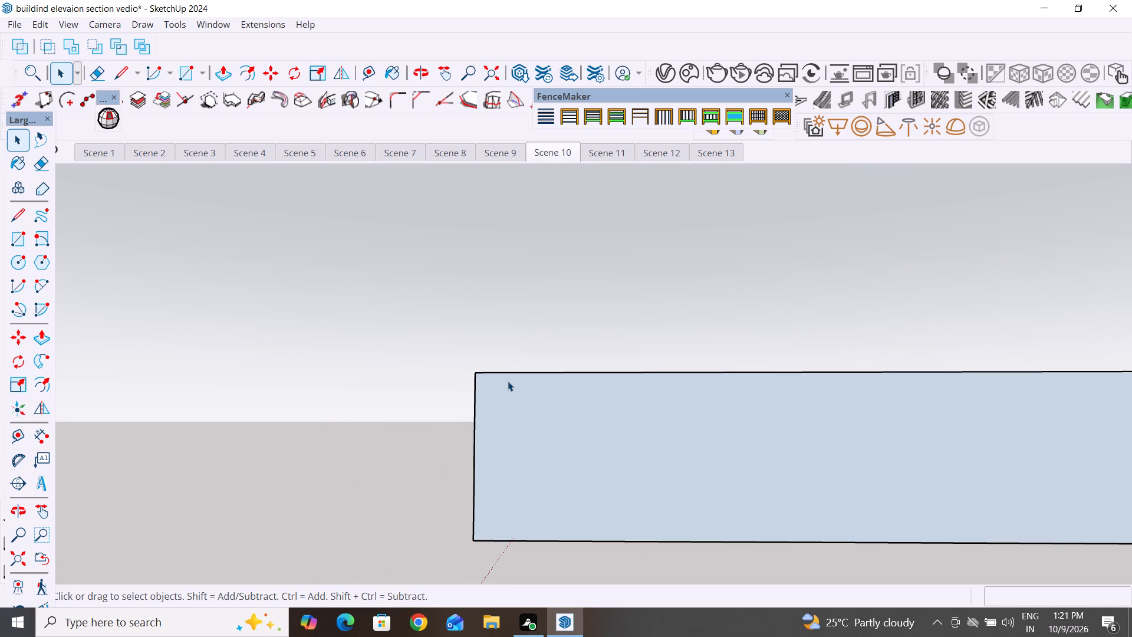
pyautogui.scroll(-3, 508, 381)
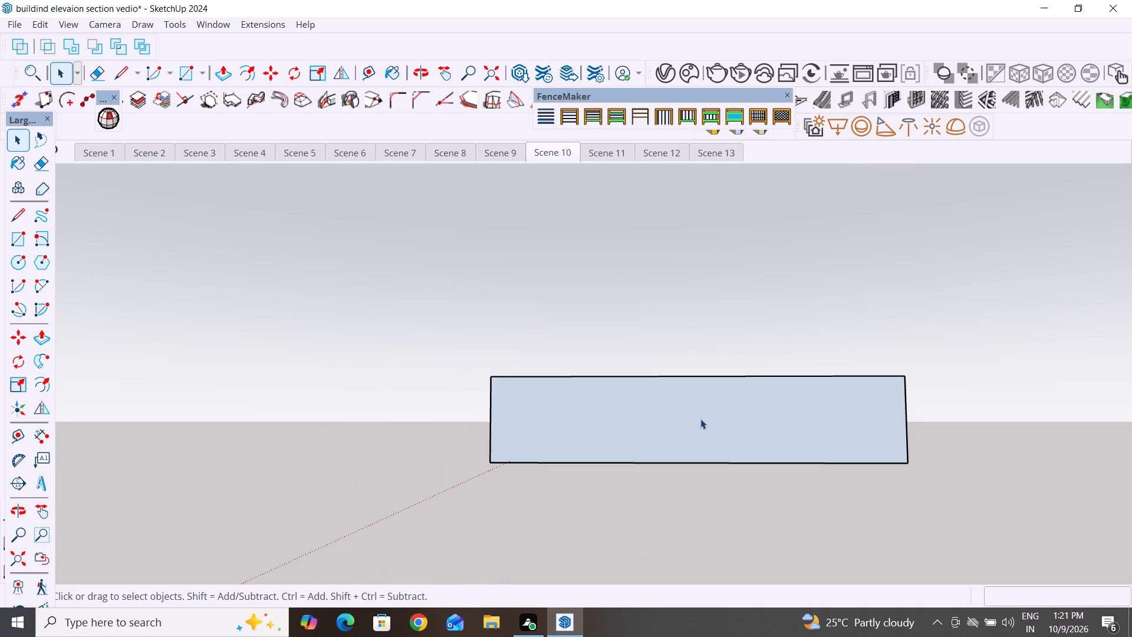
pyautogui.moveTo(731, 425); pyautogui.dragTo(688, 584, button='middle')
pyautogui.moveTo(688, 584); pyautogui.dragTo(247, 431, button='middle')
pyautogui.click(392, 436)
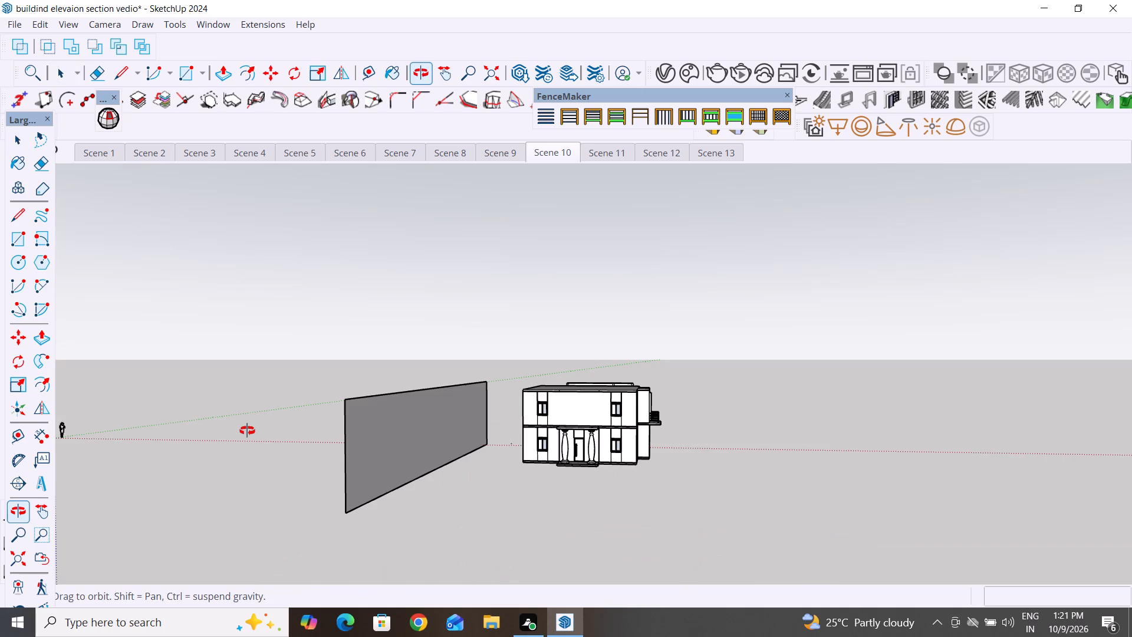
pyautogui.moveTo(458, 325); pyautogui.dragTo(392, 436)
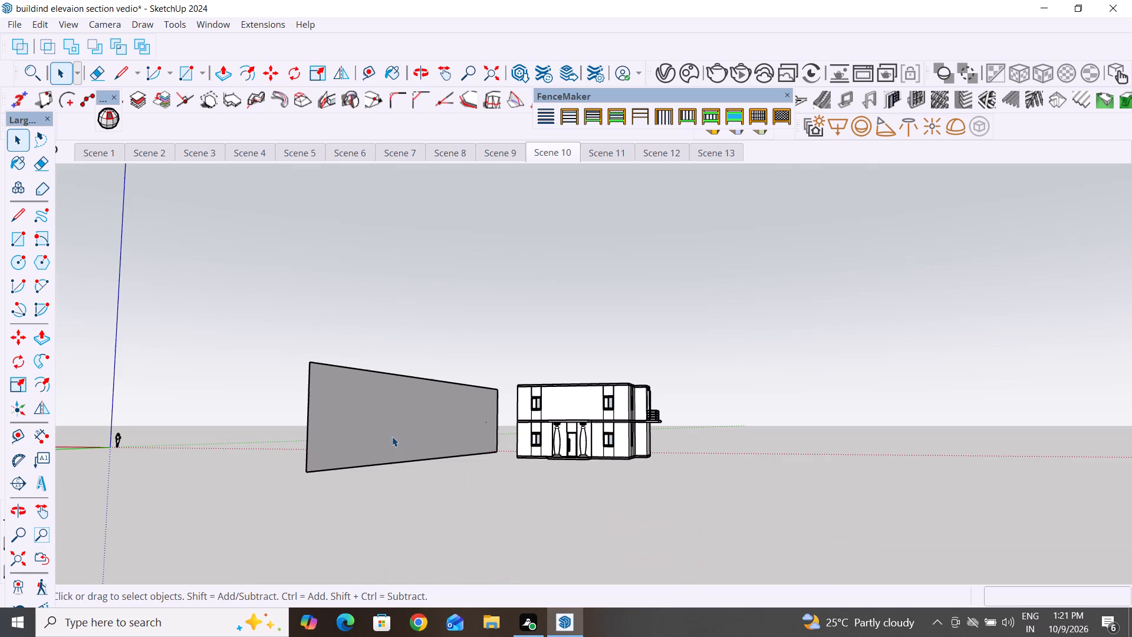
pyautogui.moveTo(392, 436); pyautogui.dragTo(286, 495)
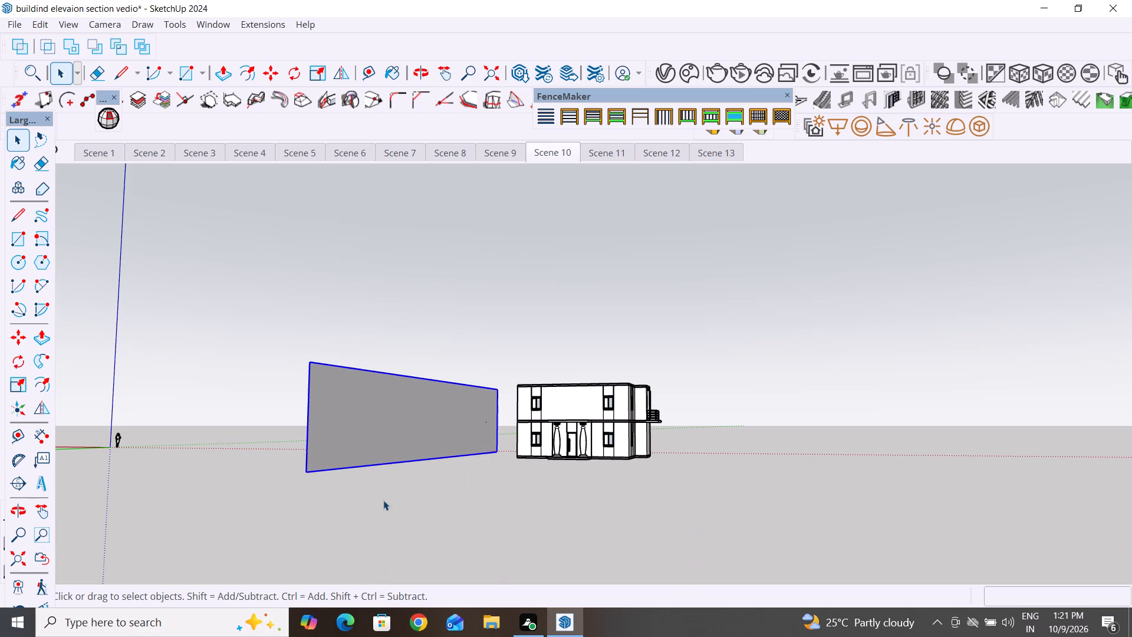
pyautogui.press('Delete')
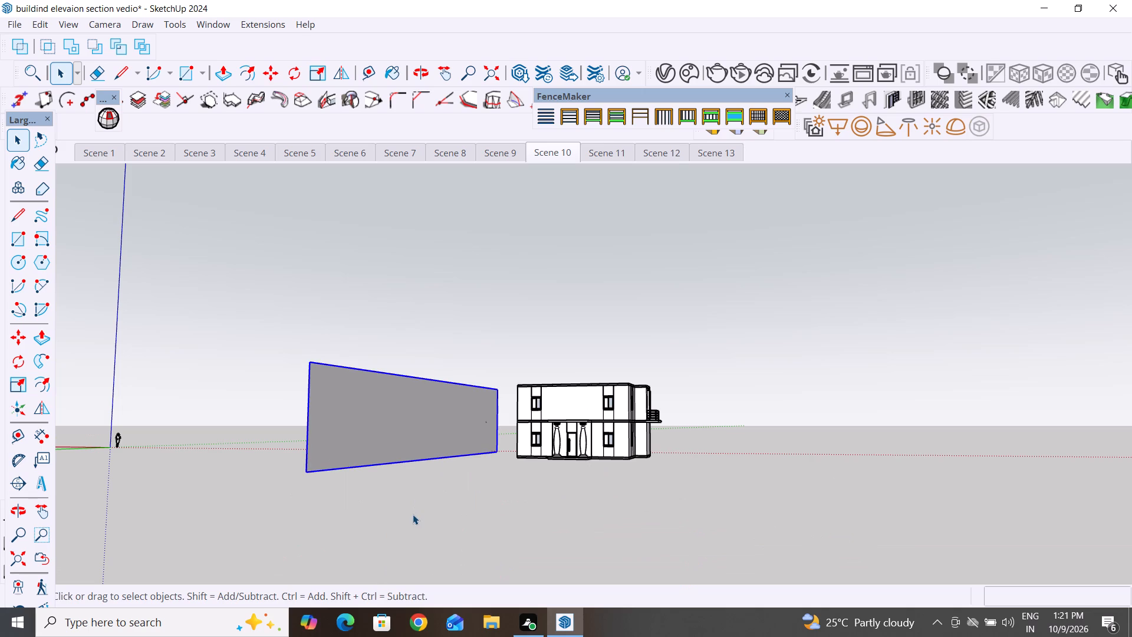
pyautogui.press('Delete')
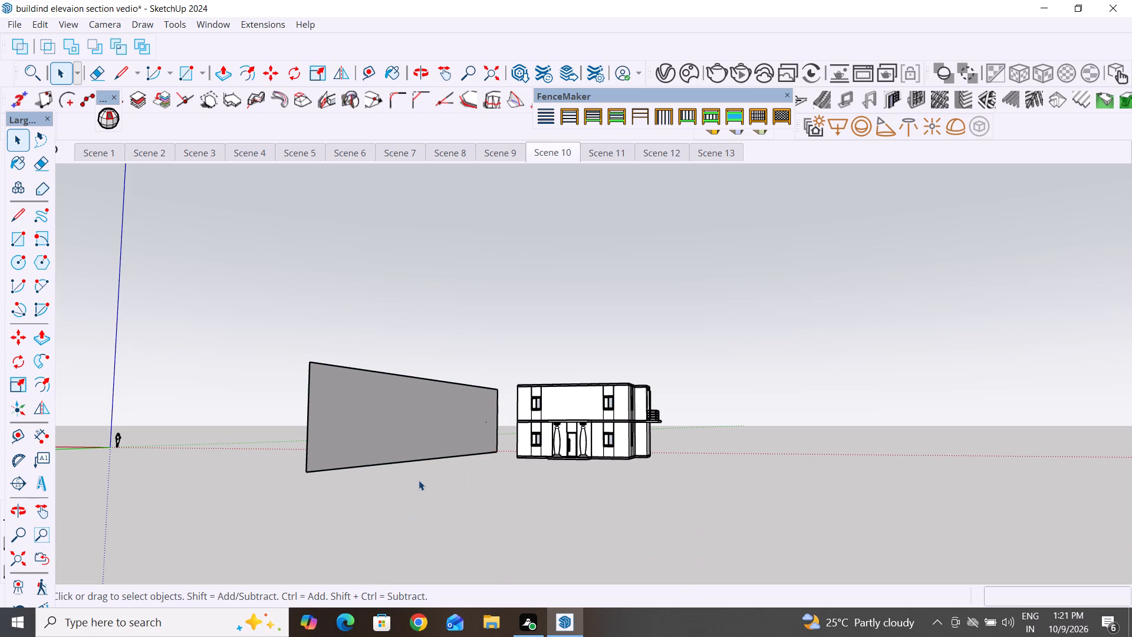
pyautogui.click(430, 429)
pyautogui.moveTo(443, 354); pyautogui.dragTo(441, 361)
pyautogui.moveTo(441, 361); pyautogui.dragTo(288, 485)
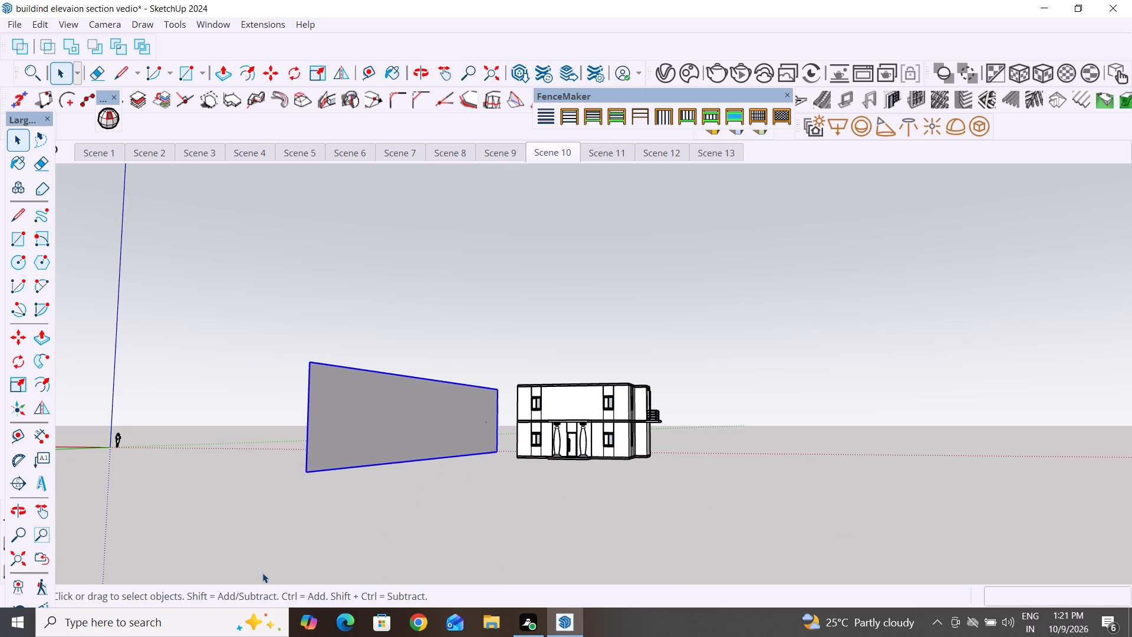
pyautogui.press('Delete')
pyautogui.moveTo(458, 353); pyautogui.dragTo(345, 494)
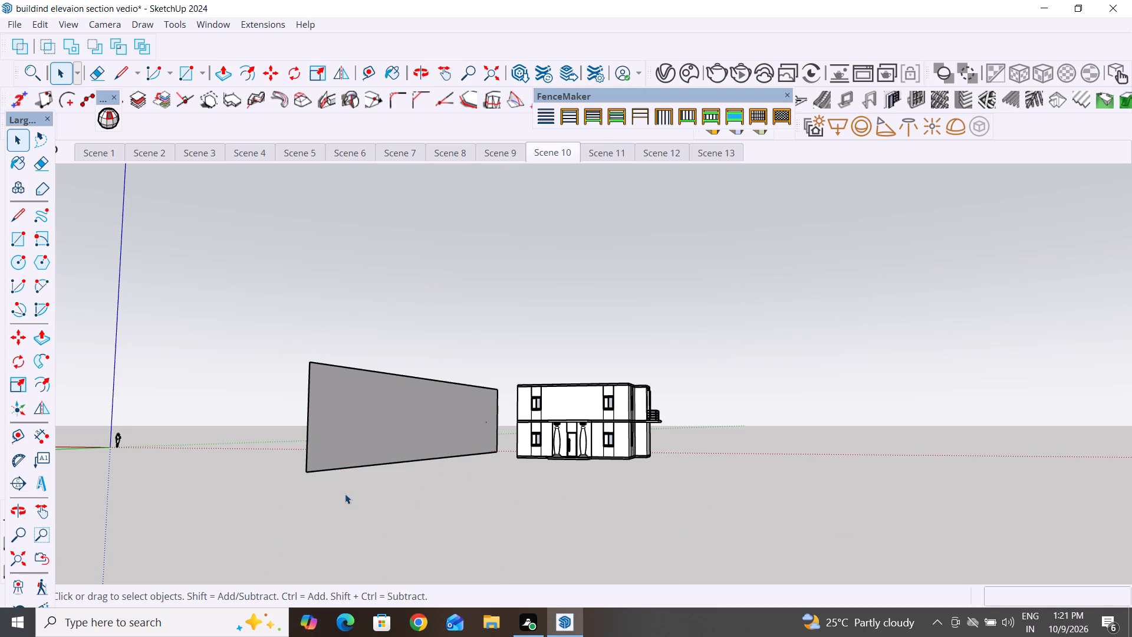
pyautogui.moveTo(345, 494); pyautogui.dragTo(340, 494)
pyautogui.press('Delete')
pyautogui.press('Delete')
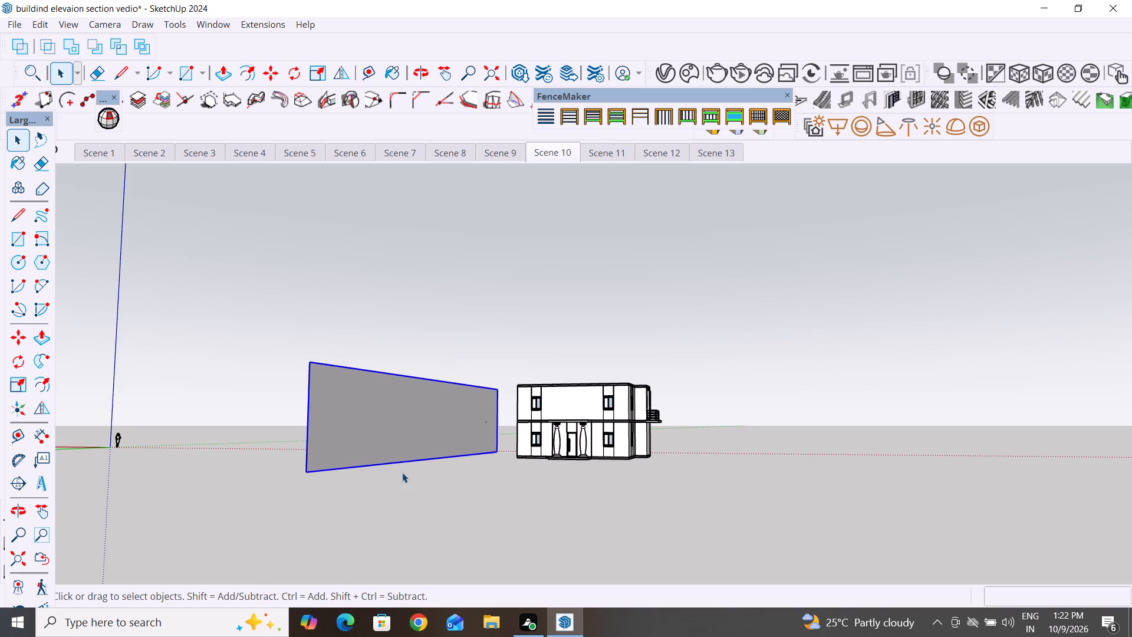
pyautogui.press('Delete')
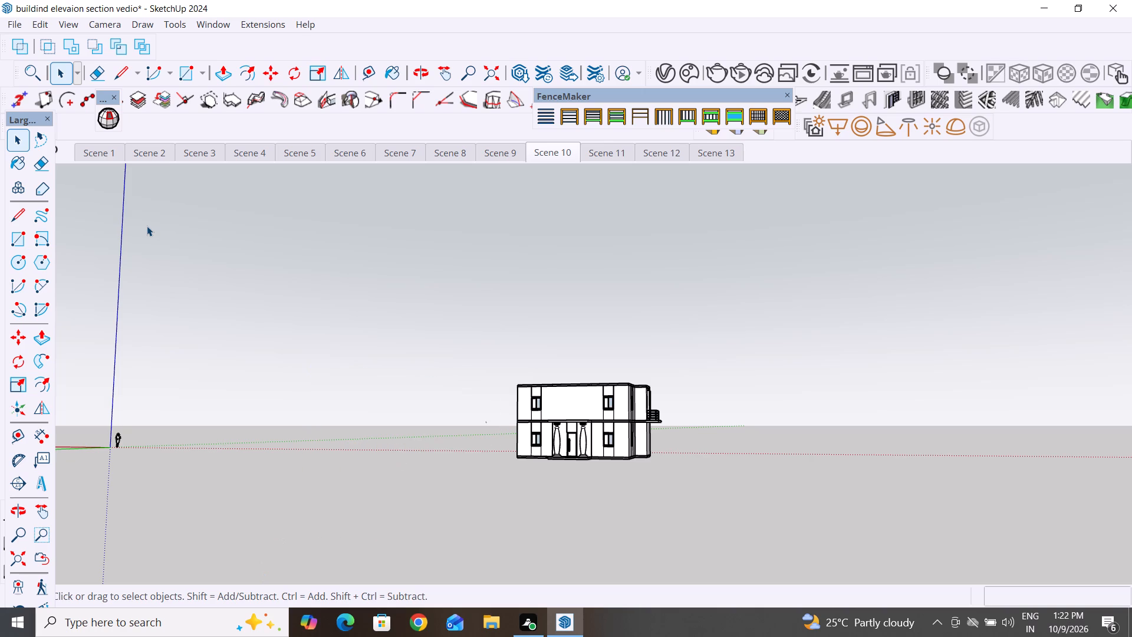
# Export the scene animation as an MP4 H.264 video named buildind elevaion section vedio in the Sketchup intership file folder.
pyautogui.click(41, 23)
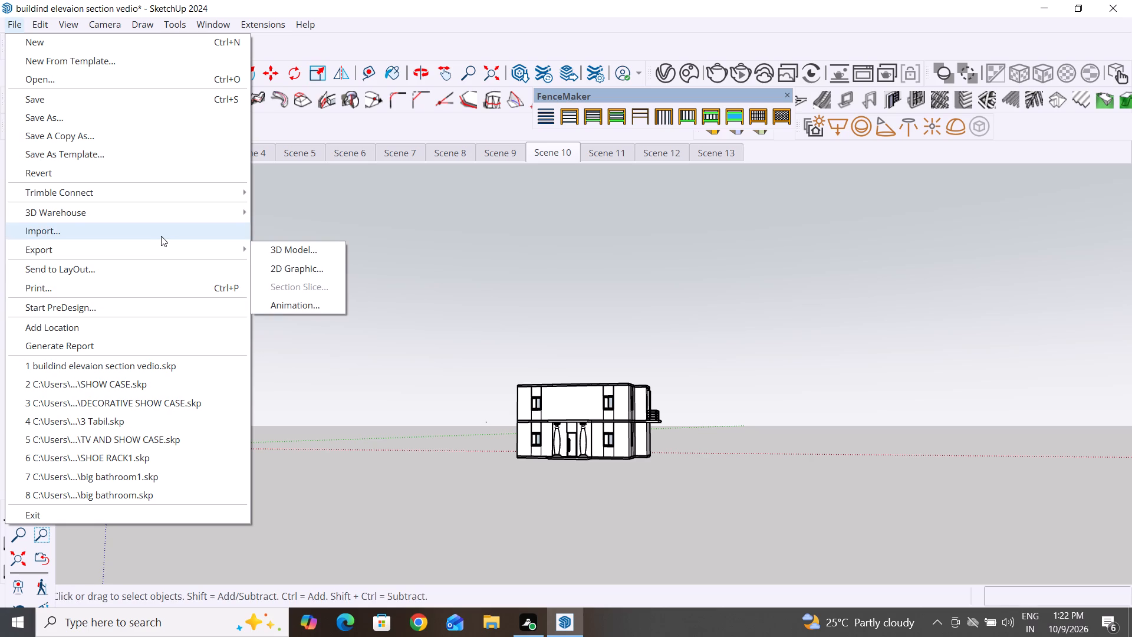
pyautogui.click(304, 307)
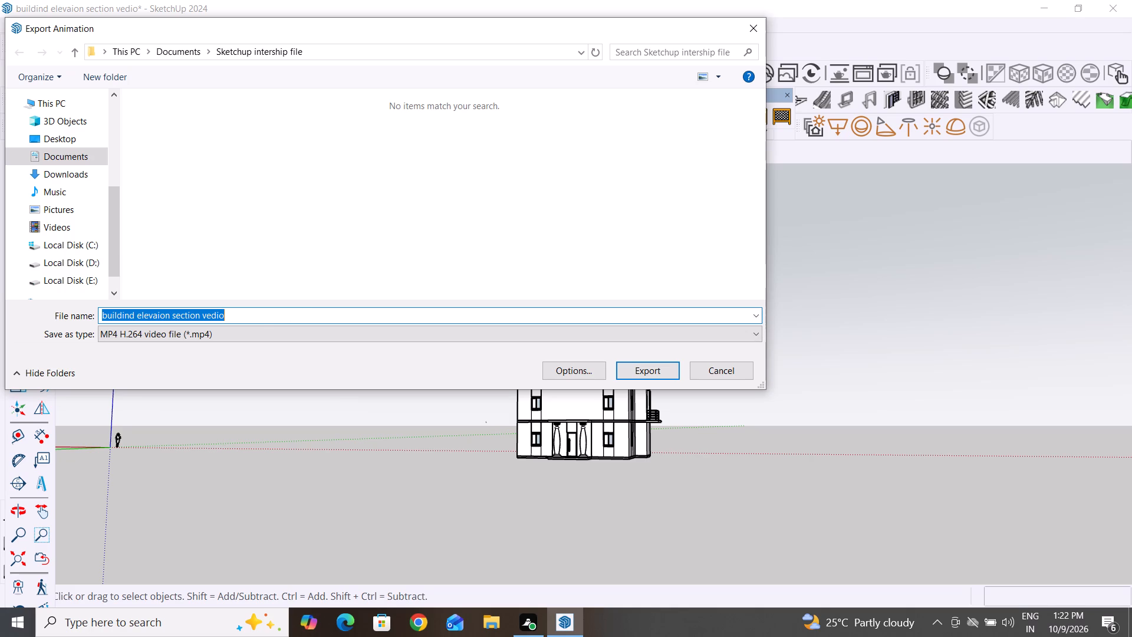
pyautogui.click(640, 372)
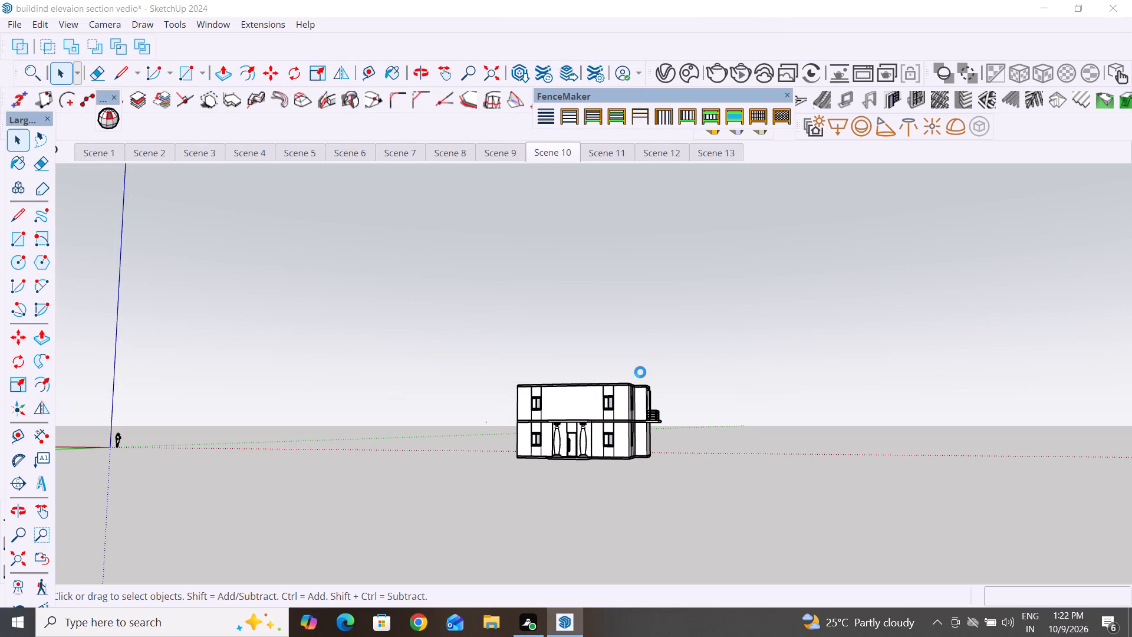
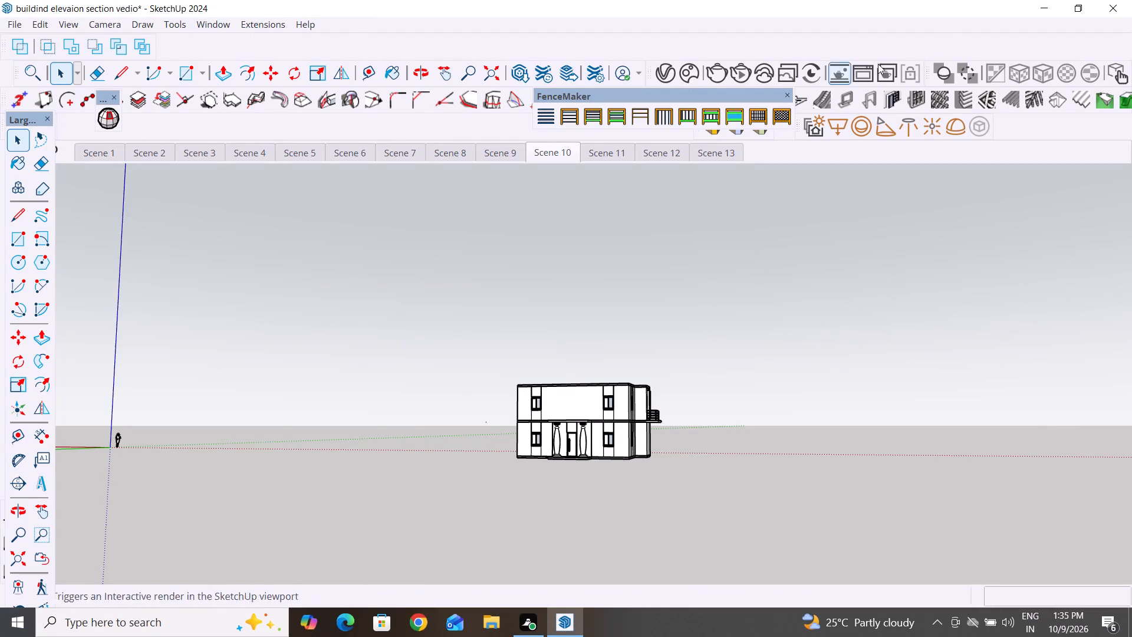
# Shrink the SketchUp window, move it aside to uncover the desktop, and dock the floating Large Tool Set inside it.
pyautogui.click(1078, 7)
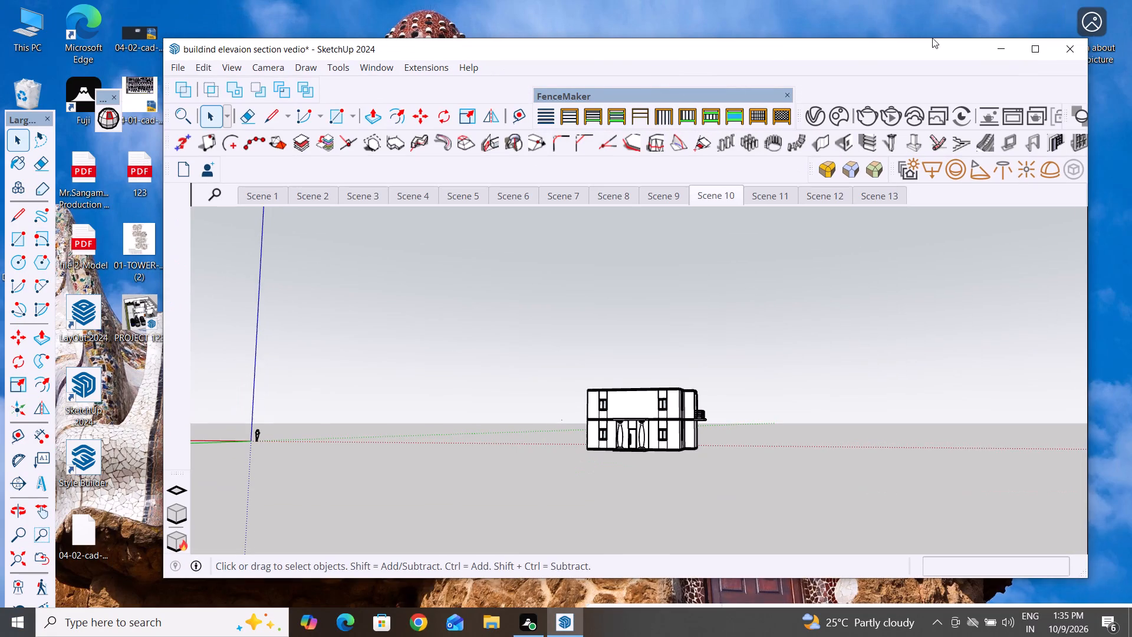
pyautogui.click(176, 69)
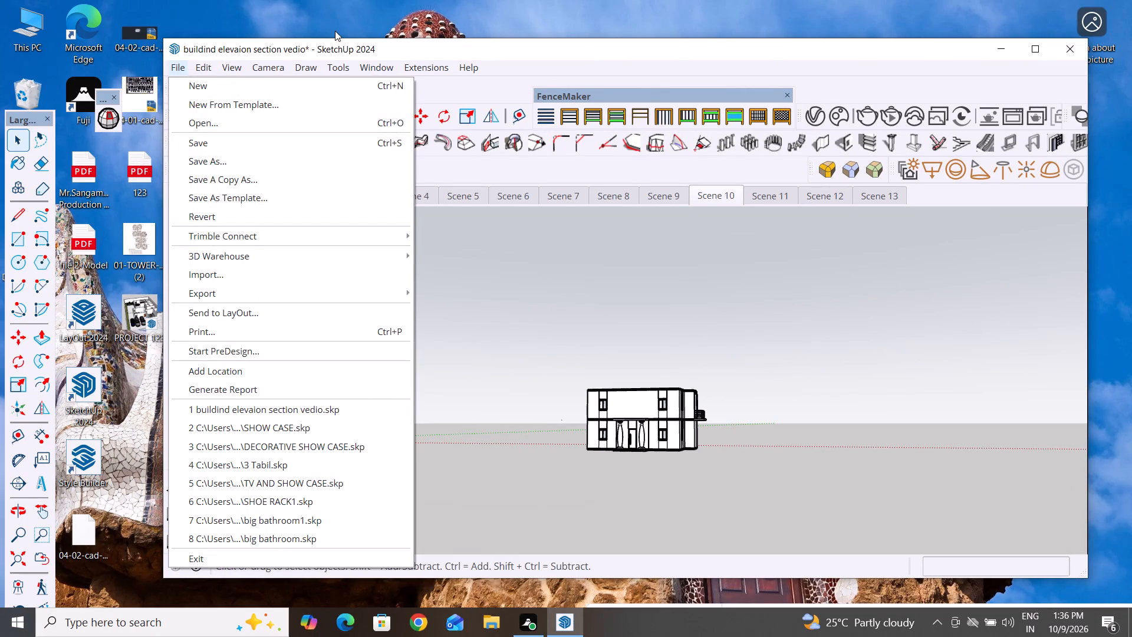
pyautogui.moveTo(468, 54); pyautogui.dragTo(705, 53)
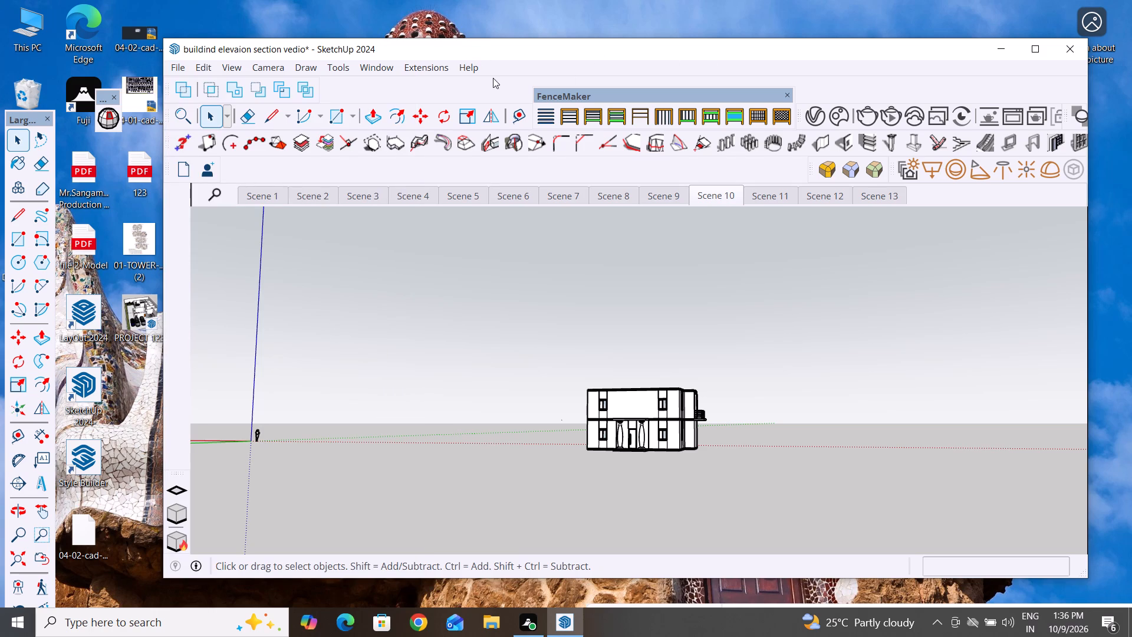
pyautogui.moveTo(516, 52); pyautogui.dragTo(806, 92)
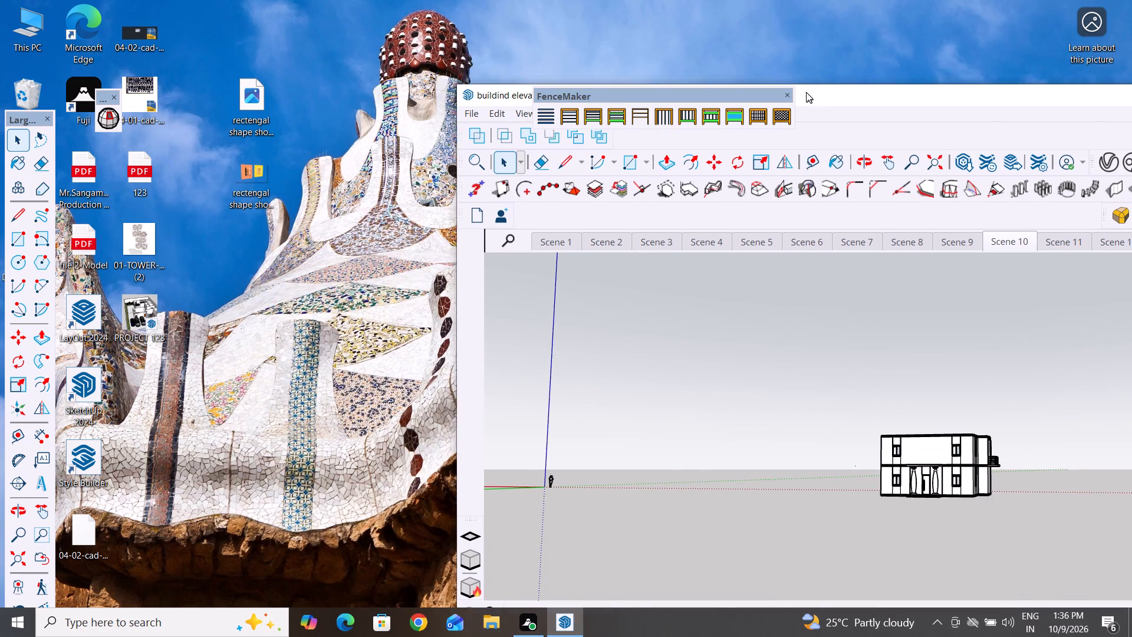
pyautogui.moveTo(806, 92); pyautogui.dragTo(786, 63)
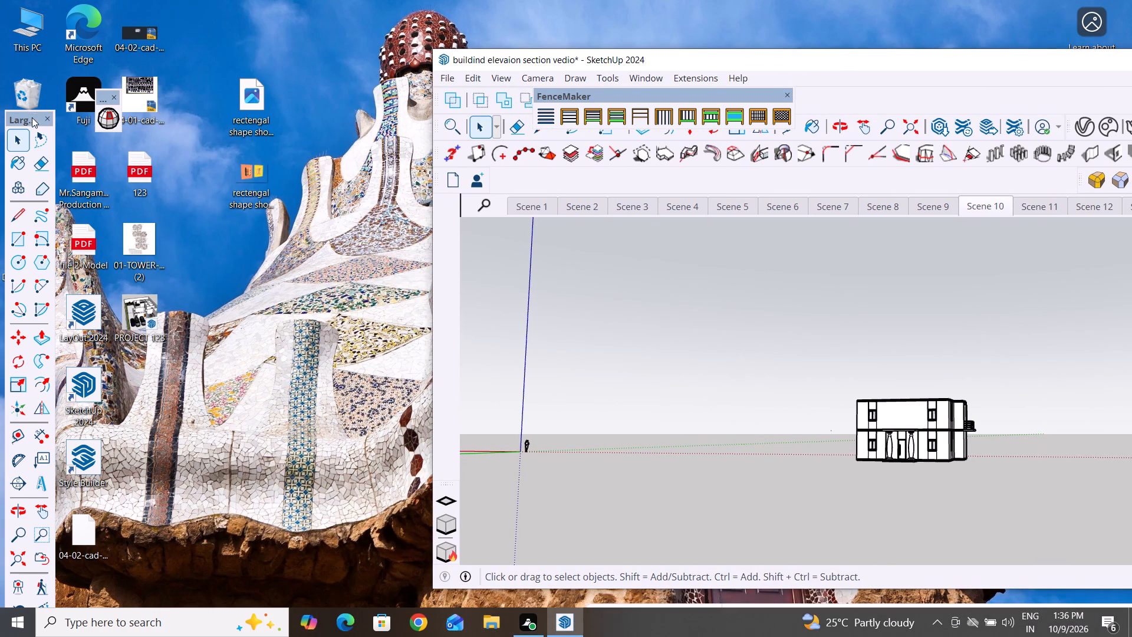
pyautogui.moveTo(32, 117); pyautogui.dragTo(487, 229)
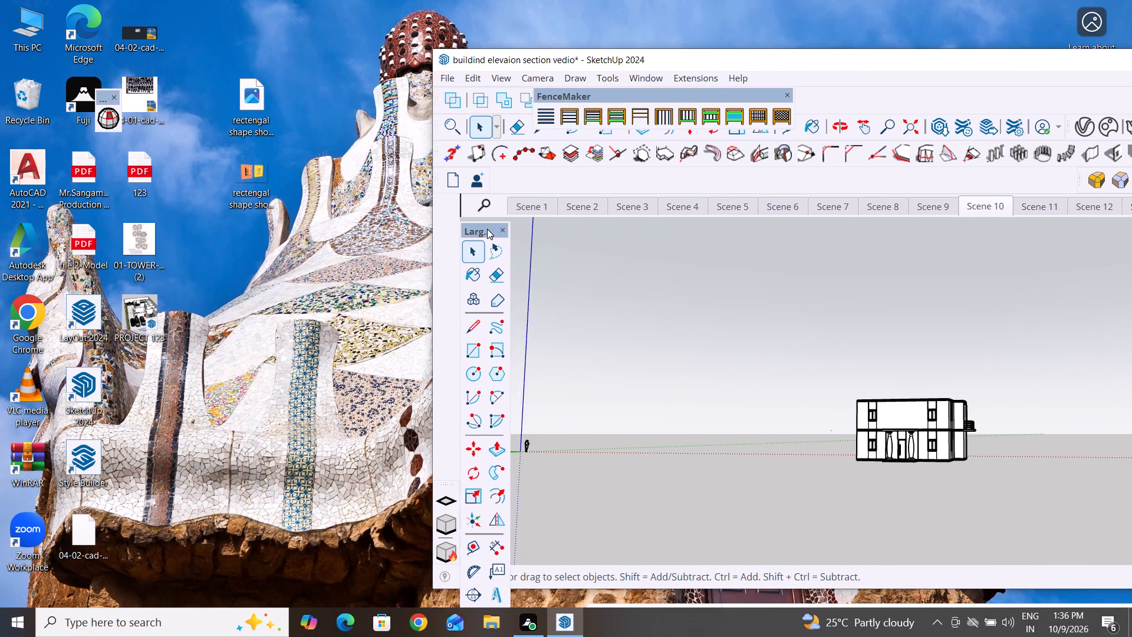
pyautogui.moveTo(487, 229); pyautogui.dragTo(485, 226)
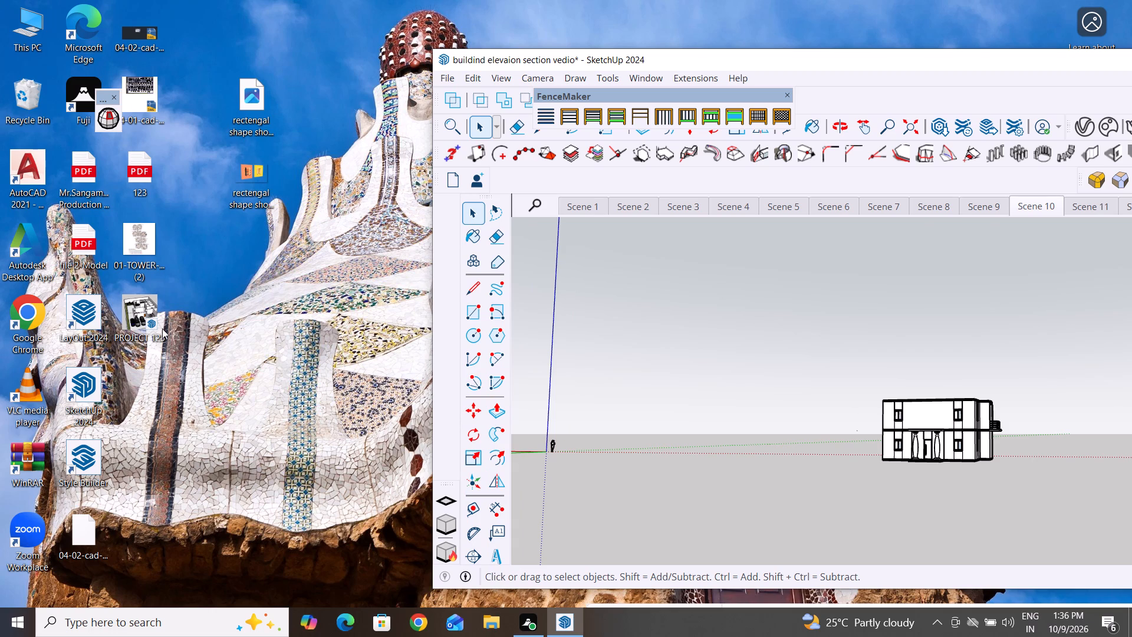
# Switch to File Explorer and look through the Desktop and Downloads folders for the exported video.
pyautogui.doubleClick(41, 23)
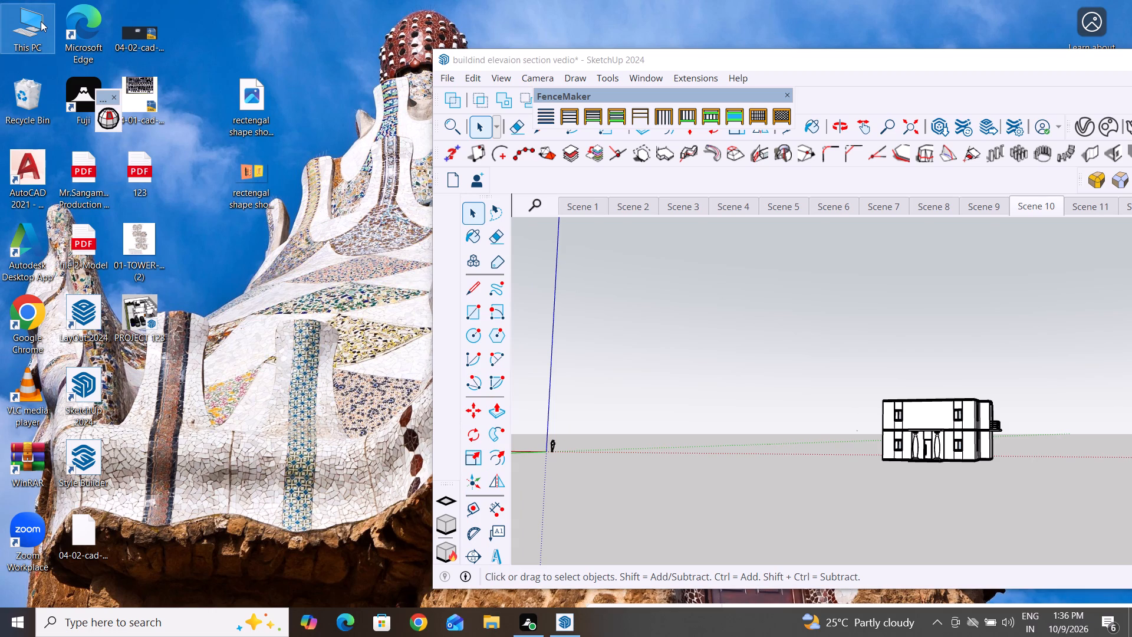
pyautogui.doubleClick(39, 26)
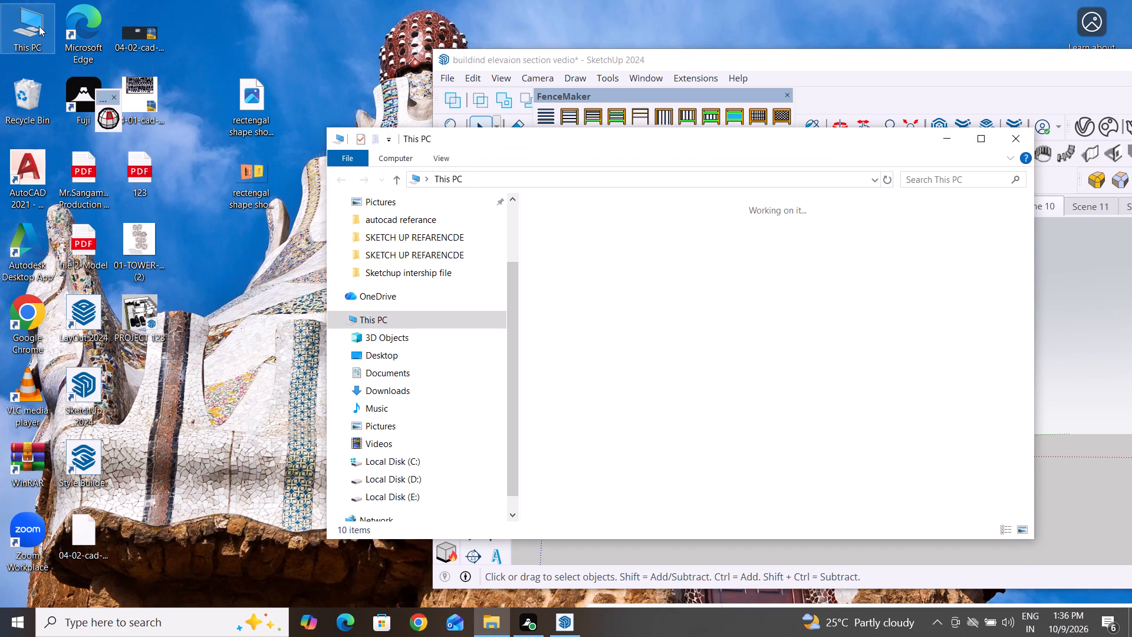
pyautogui.scroll(2, 406, 251)
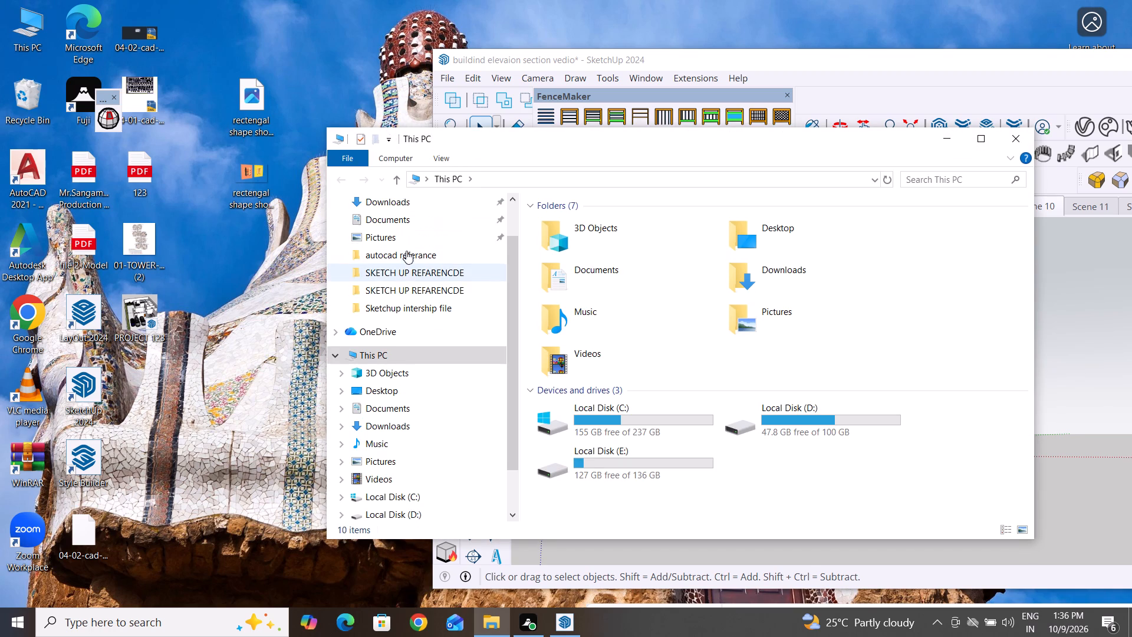
pyautogui.scroll(2, 406, 251)
pyautogui.click(402, 232)
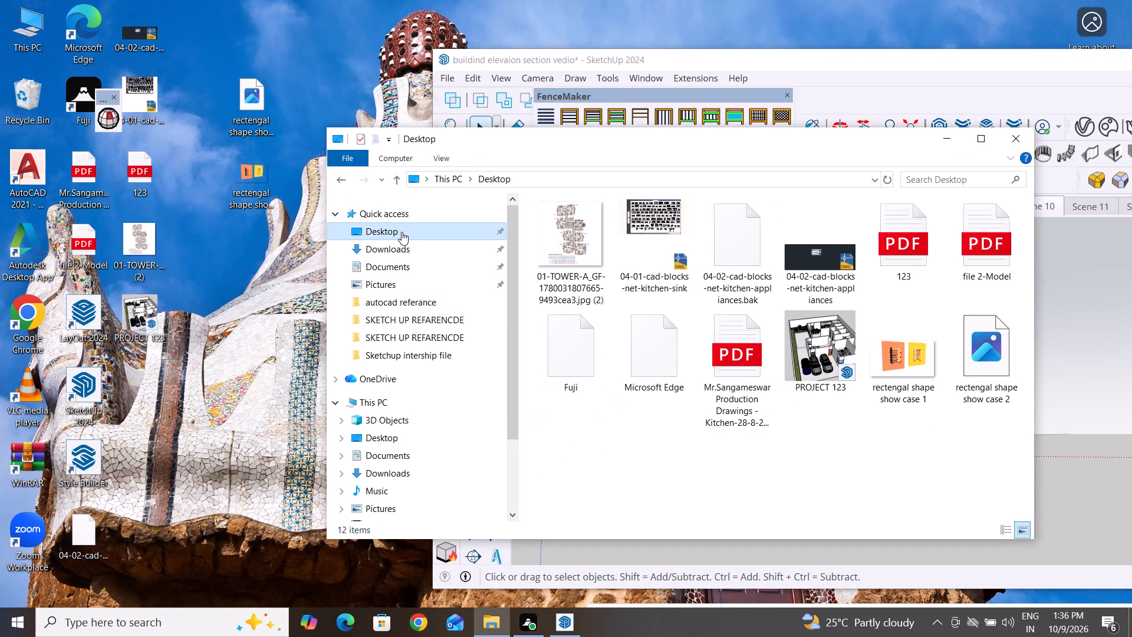
pyautogui.scroll(3, 591, 340)
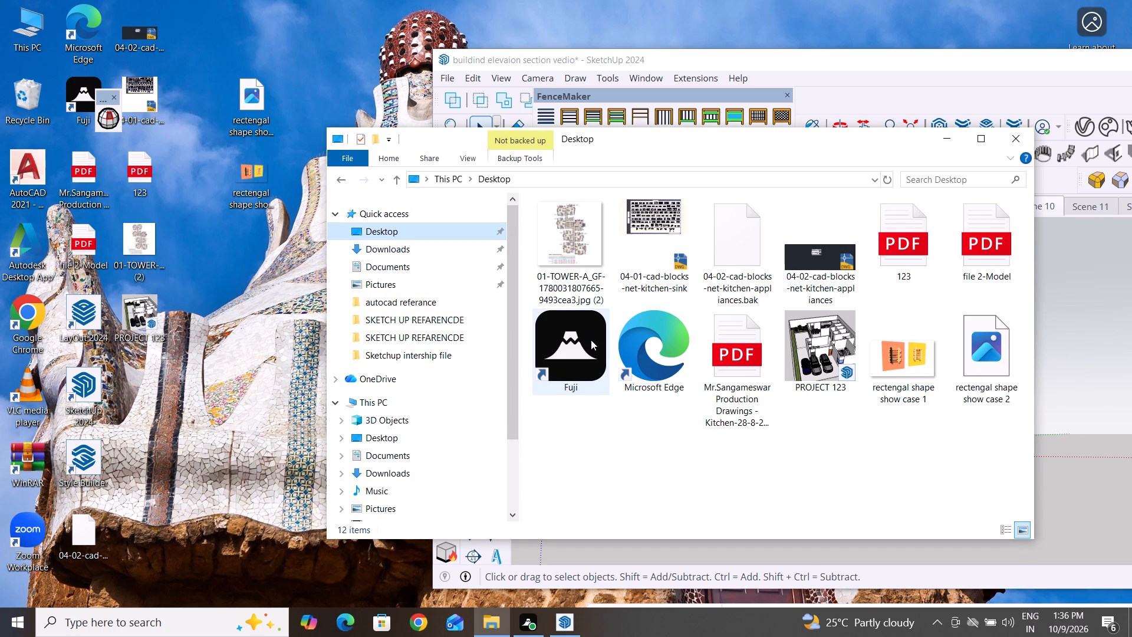
pyautogui.scroll(1, 591, 340)
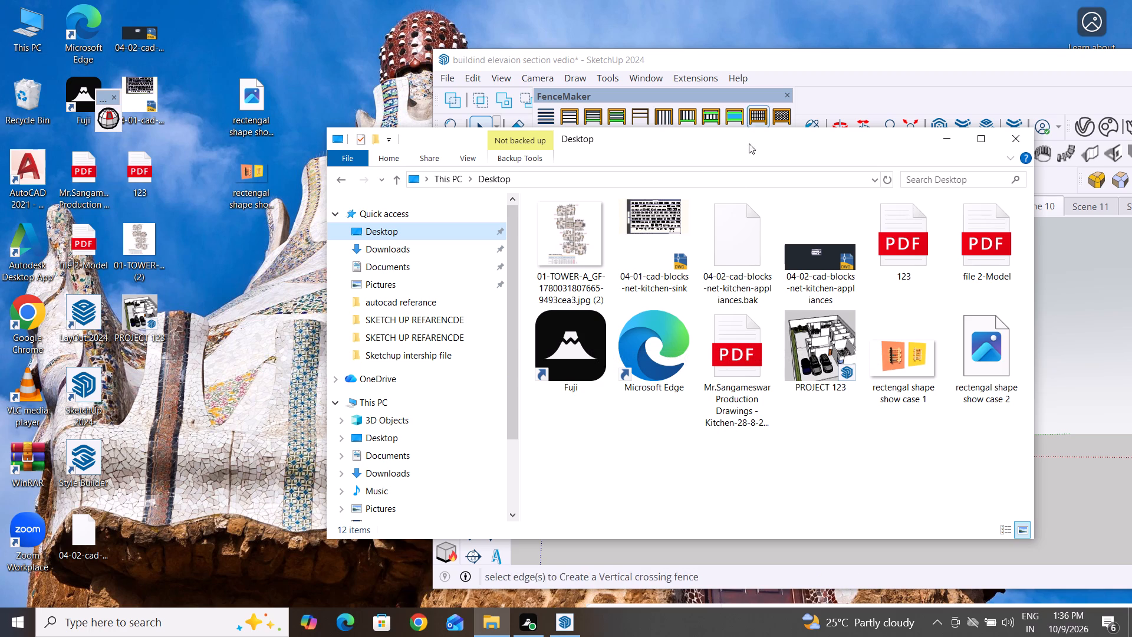
pyautogui.moveTo(648, 134); pyautogui.dragTo(663, 61)
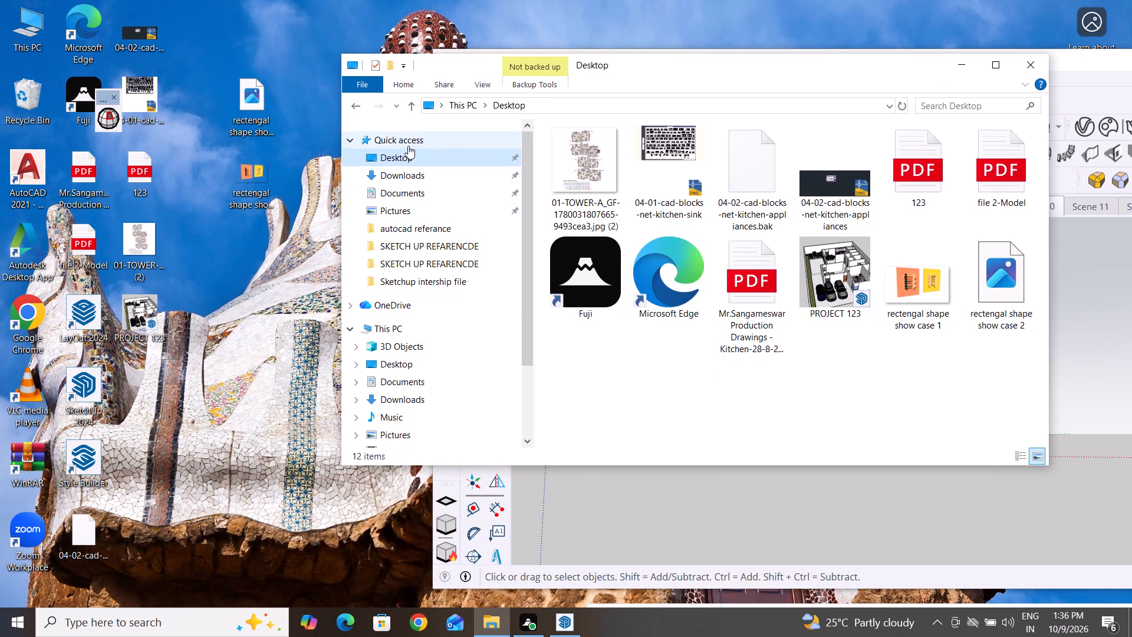
pyautogui.click(407, 176)
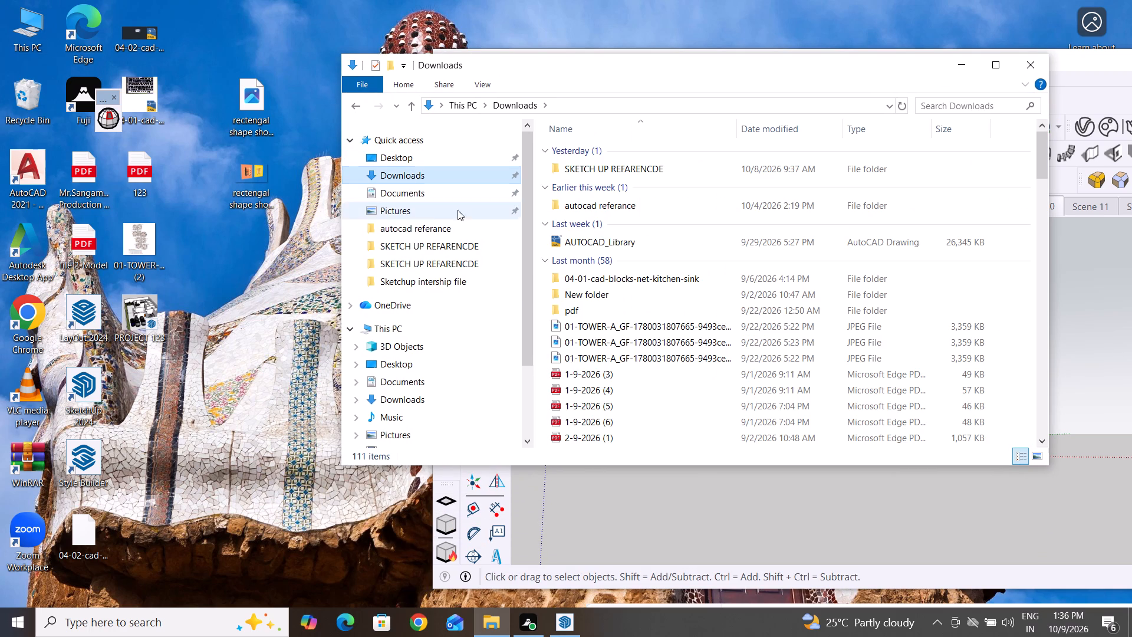
pyautogui.click(947, 107)
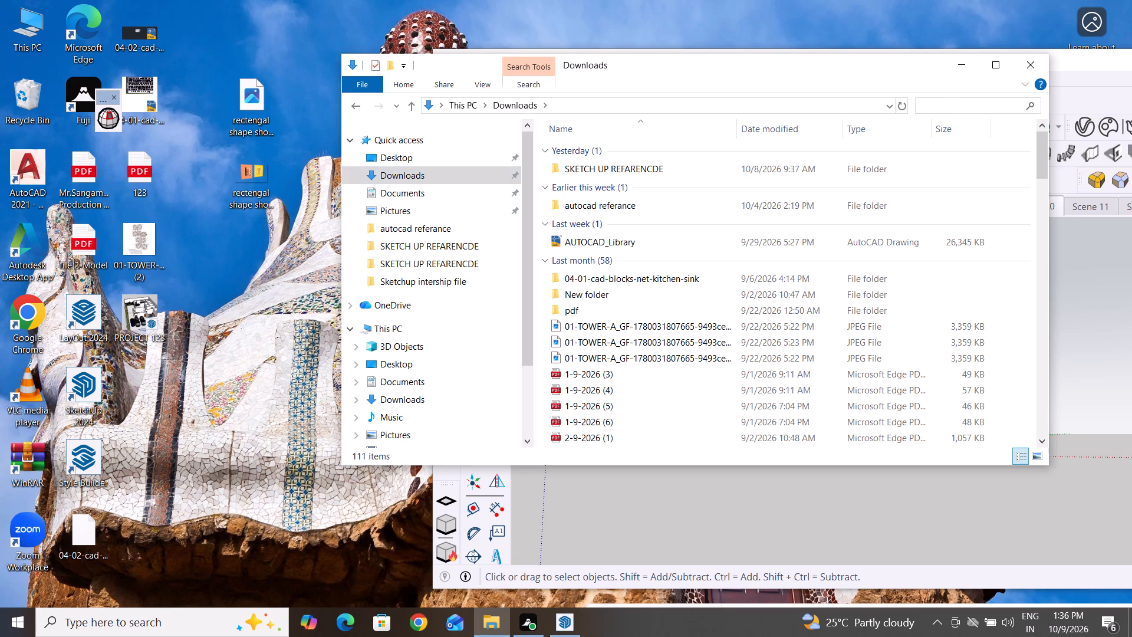
pyautogui.click(1032, 61)
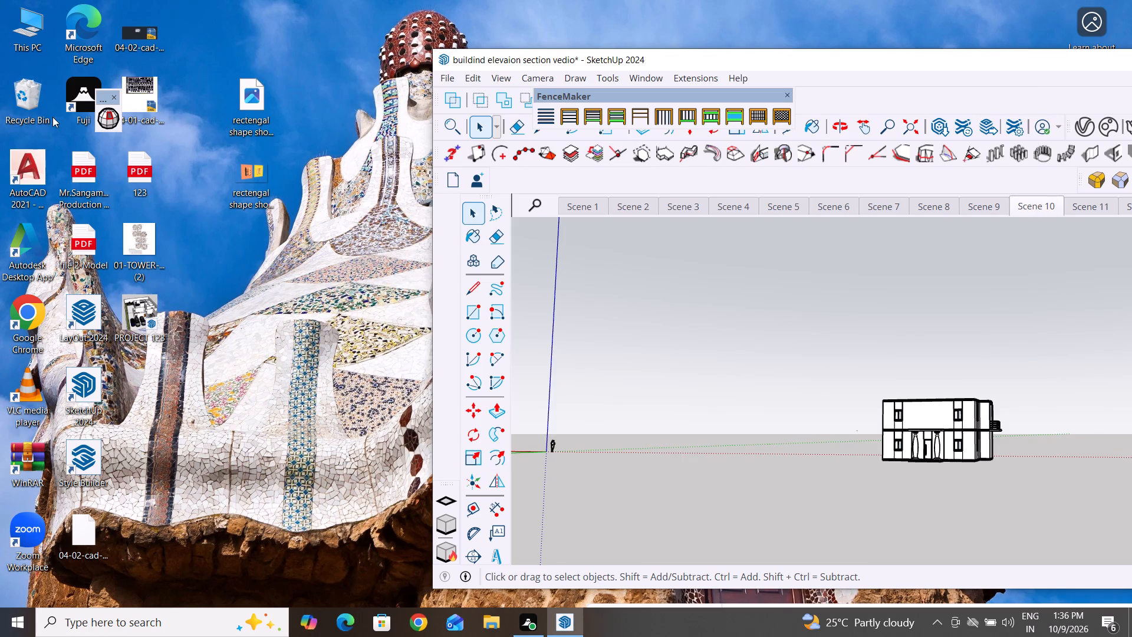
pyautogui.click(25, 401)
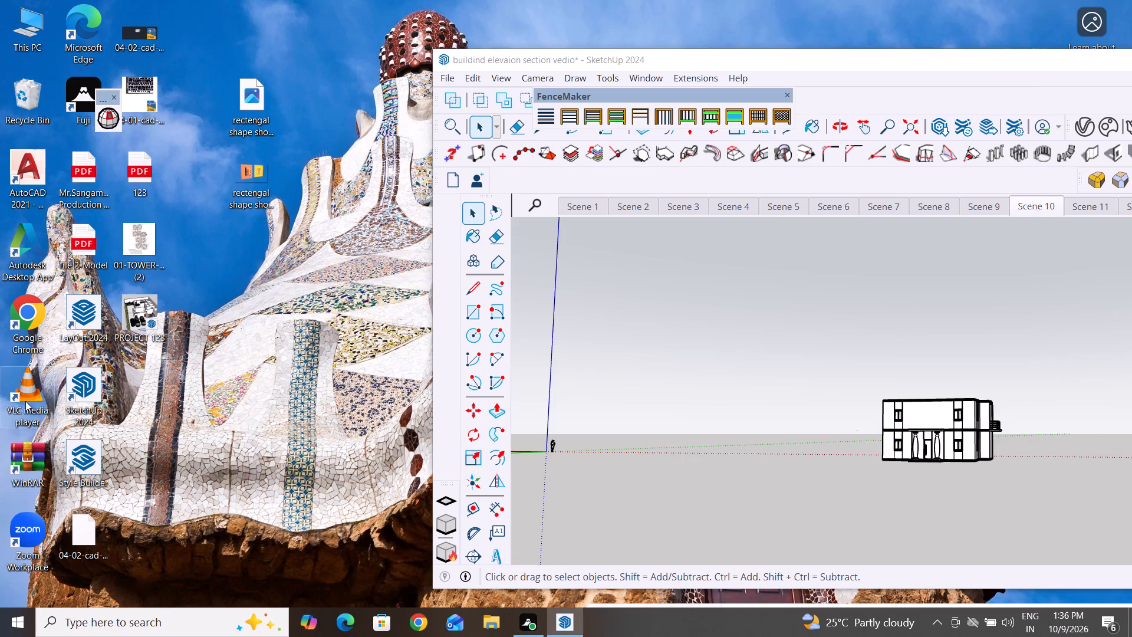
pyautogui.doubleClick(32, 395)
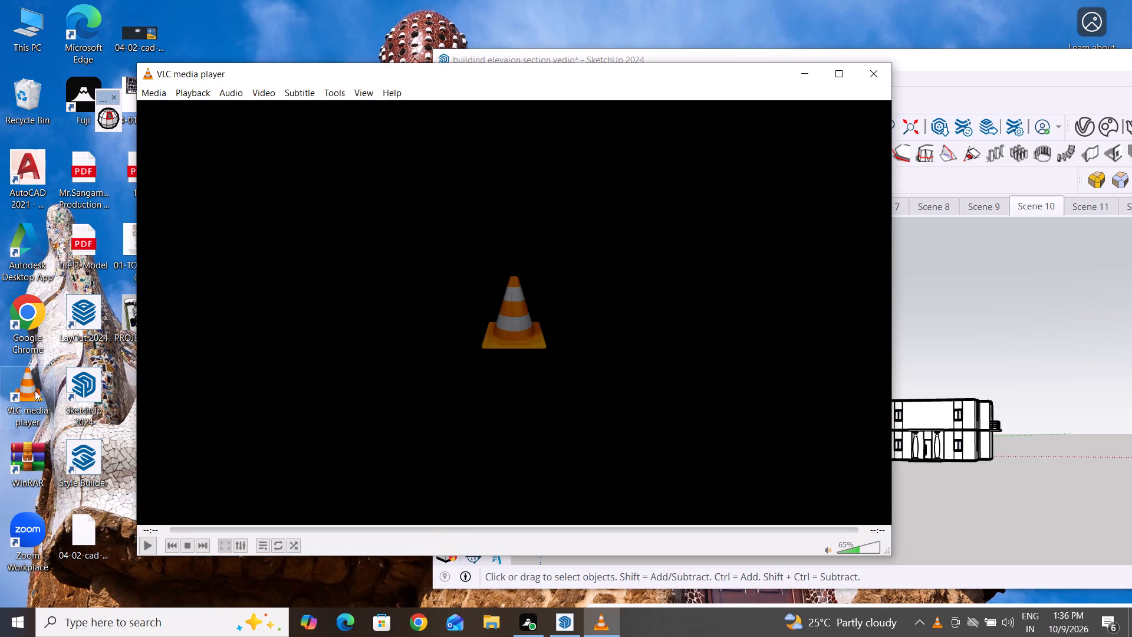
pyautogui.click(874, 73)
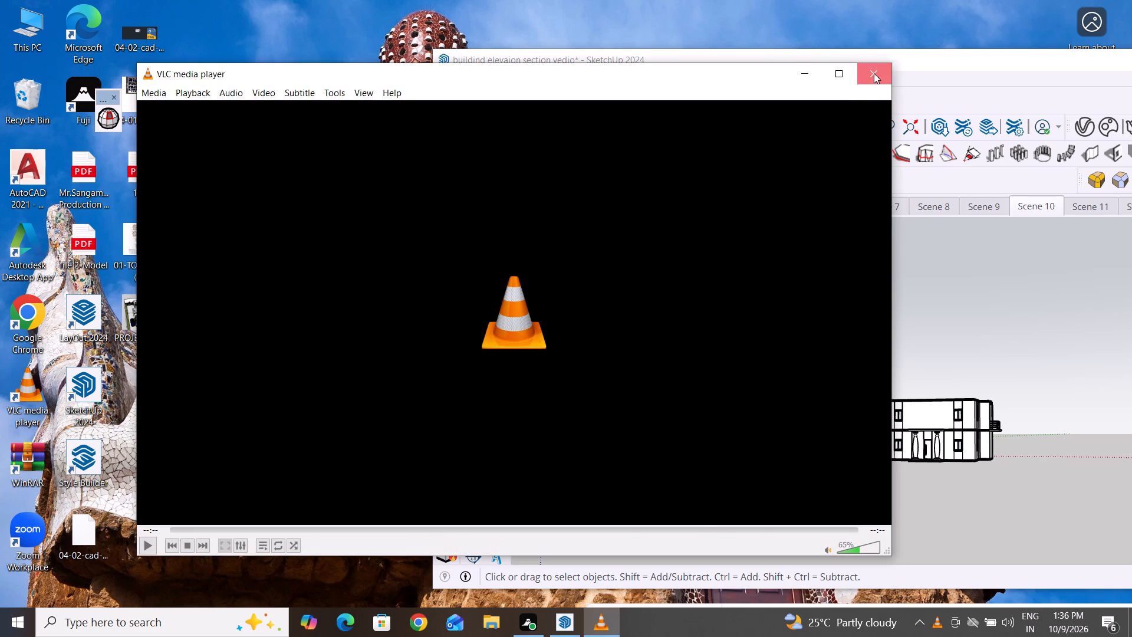
# Open the Sketchup intership file folder in File Explorer and look through it for the exported buildind elevaion section vedio.
pyautogui.click(27, 29)
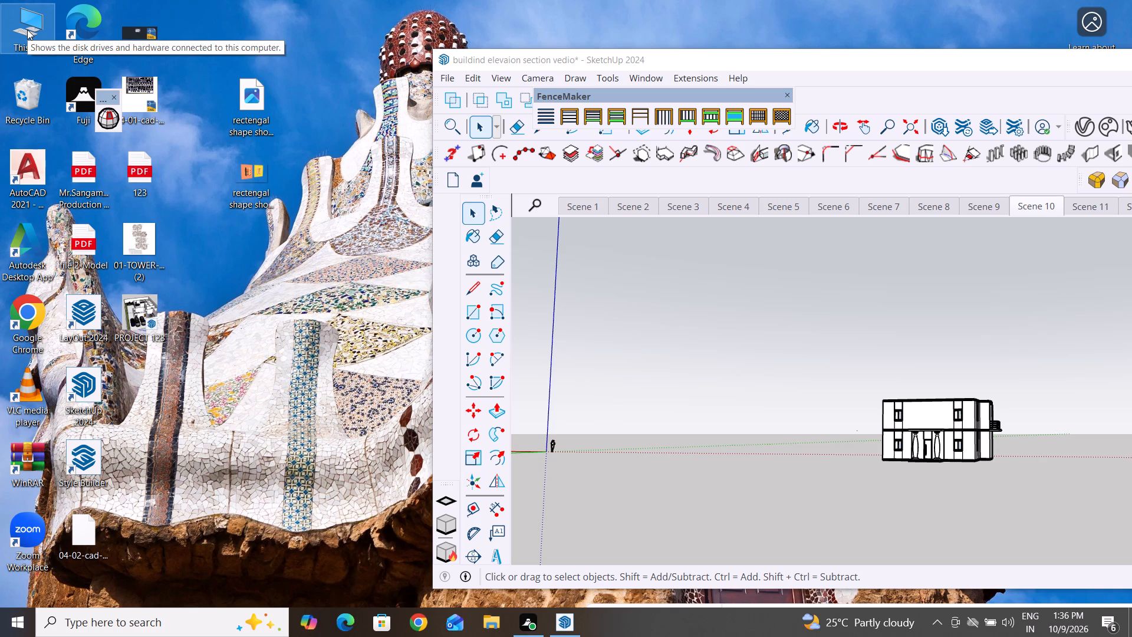
pyautogui.doubleClick(27, 29)
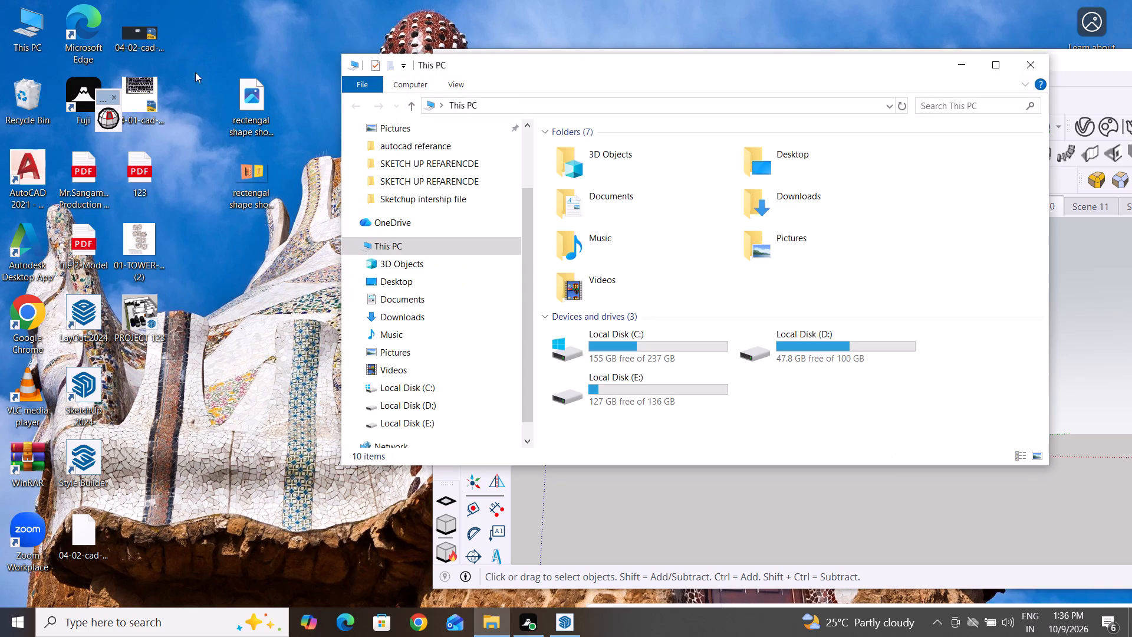
pyautogui.doubleClick(452, 200)
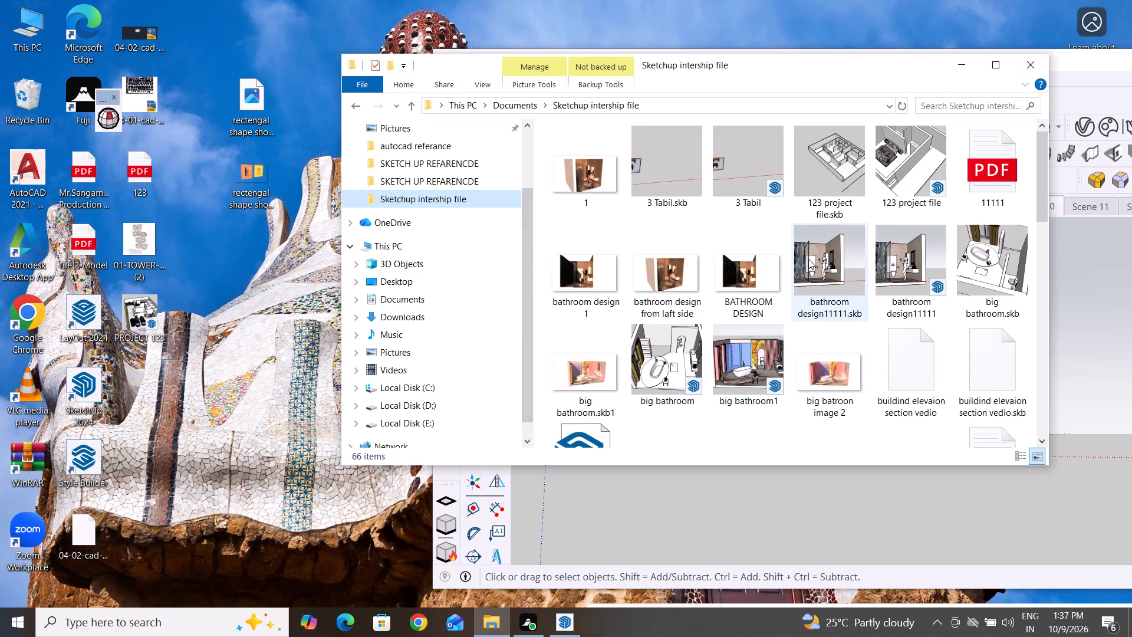
pyautogui.scroll(-6, 809, 261)
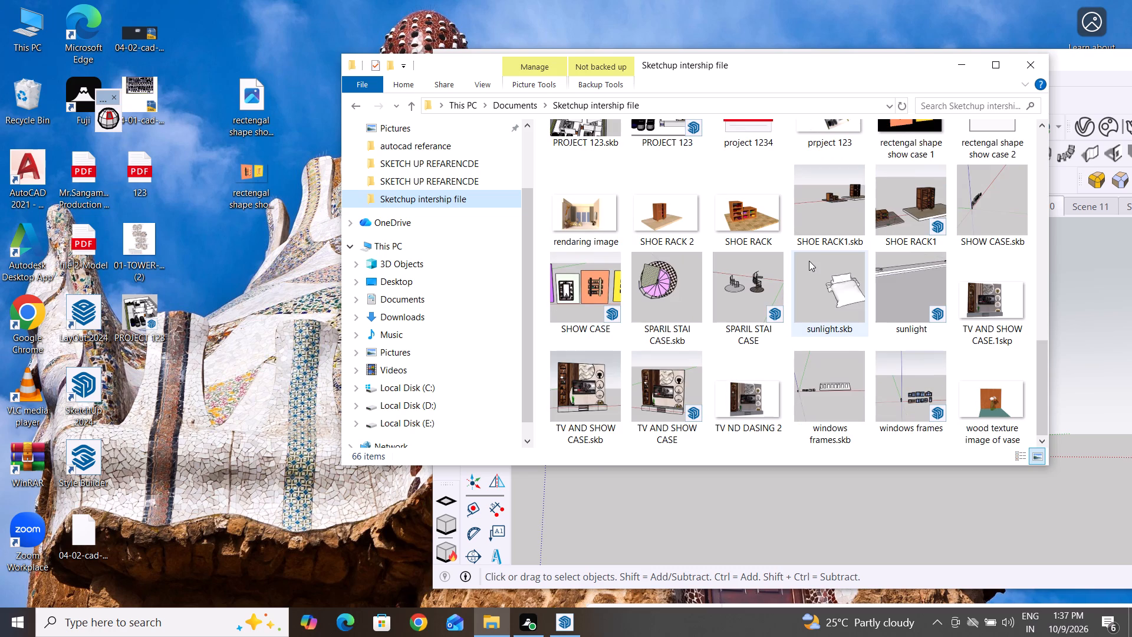
pyautogui.scroll(-4, 809, 261)
pyautogui.scroll(3, 809, 261)
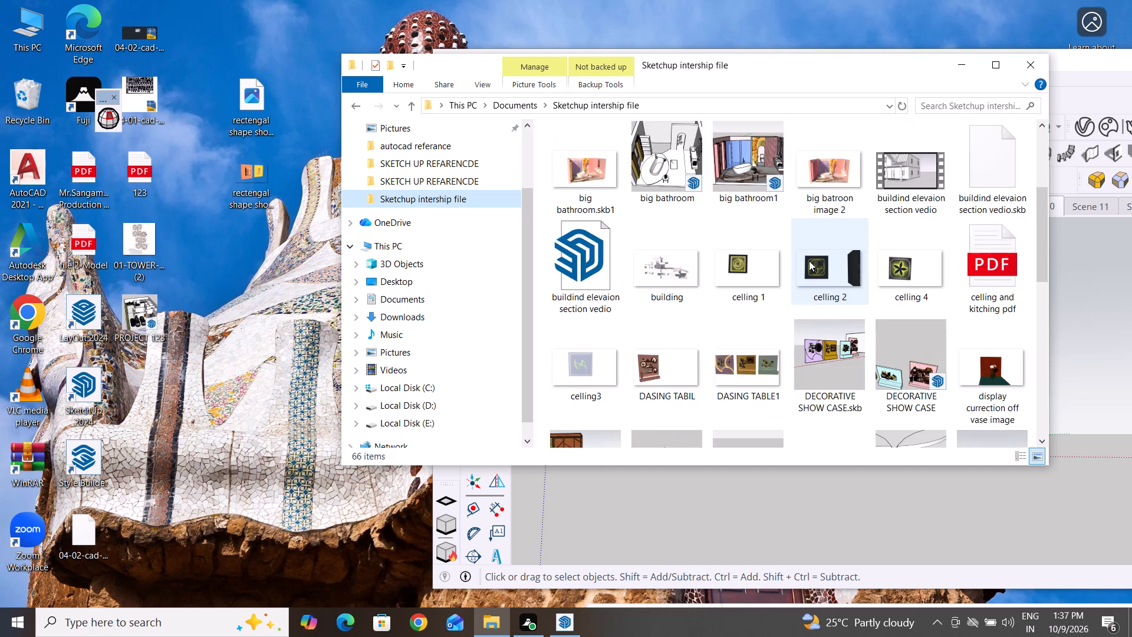
pyautogui.scroll(6, 809, 261)
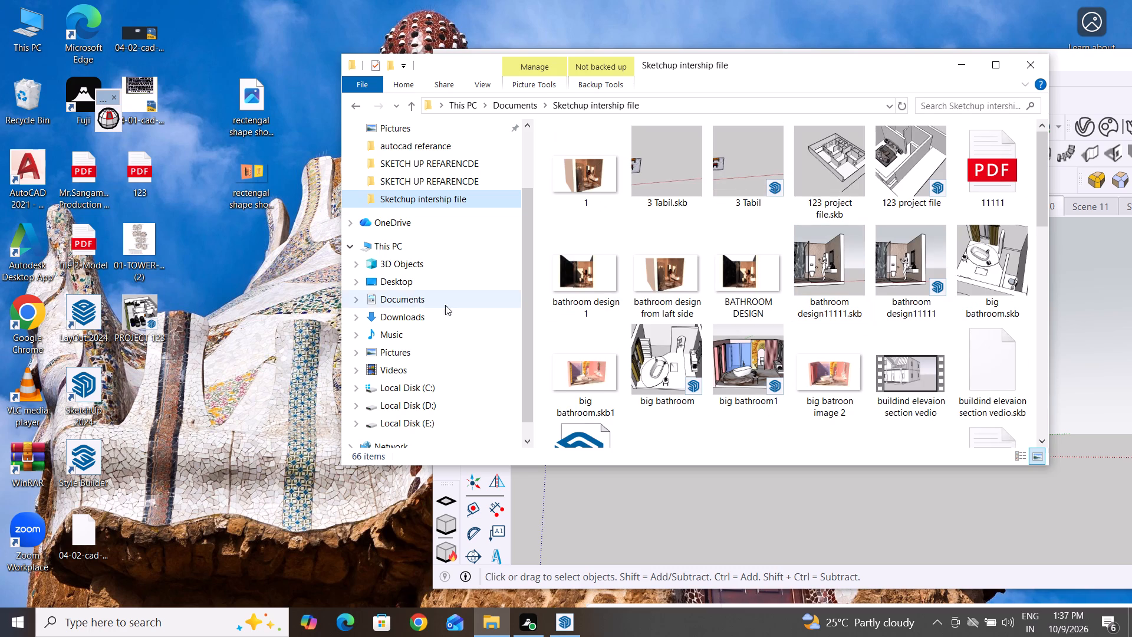
# Look through both SKETCH UP REFARENCDE folders, the autocad referance folder and the Desktop folder.
pyautogui.click(449, 186)
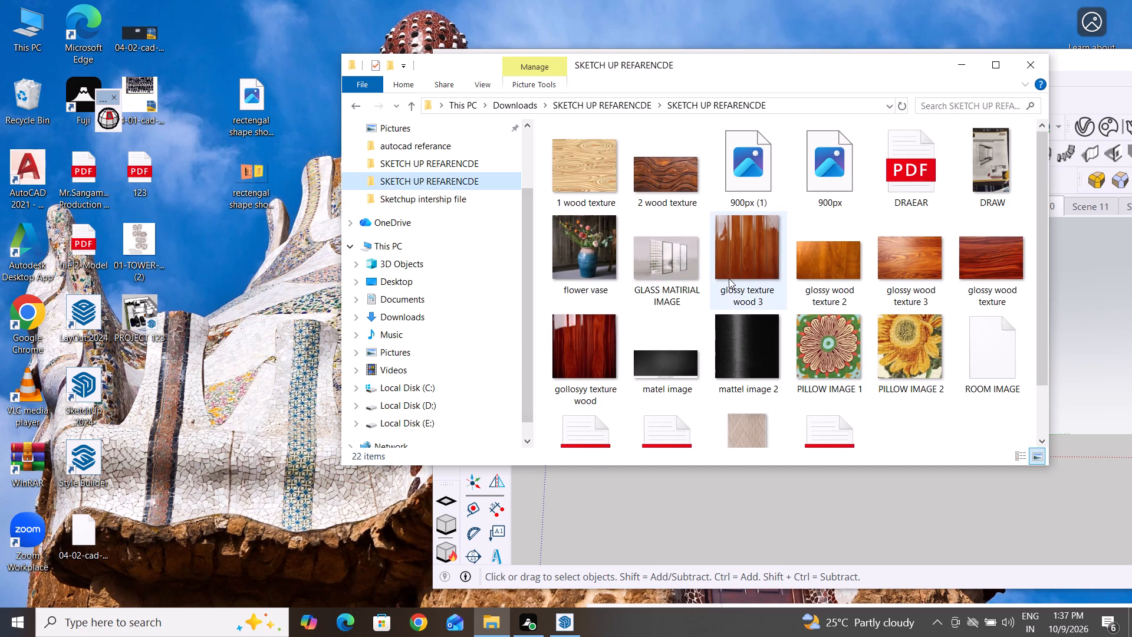
pyautogui.scroll(-4, 729, 281)
pyautogui.scroll(4, 729, 281)
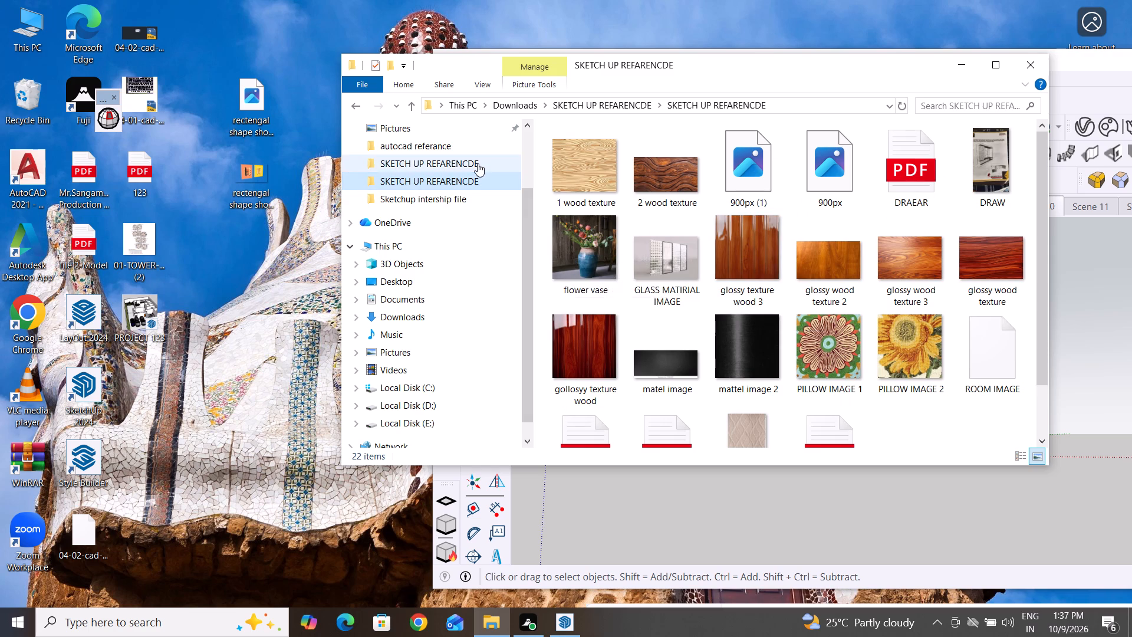
pyautogui.click(478, 162)
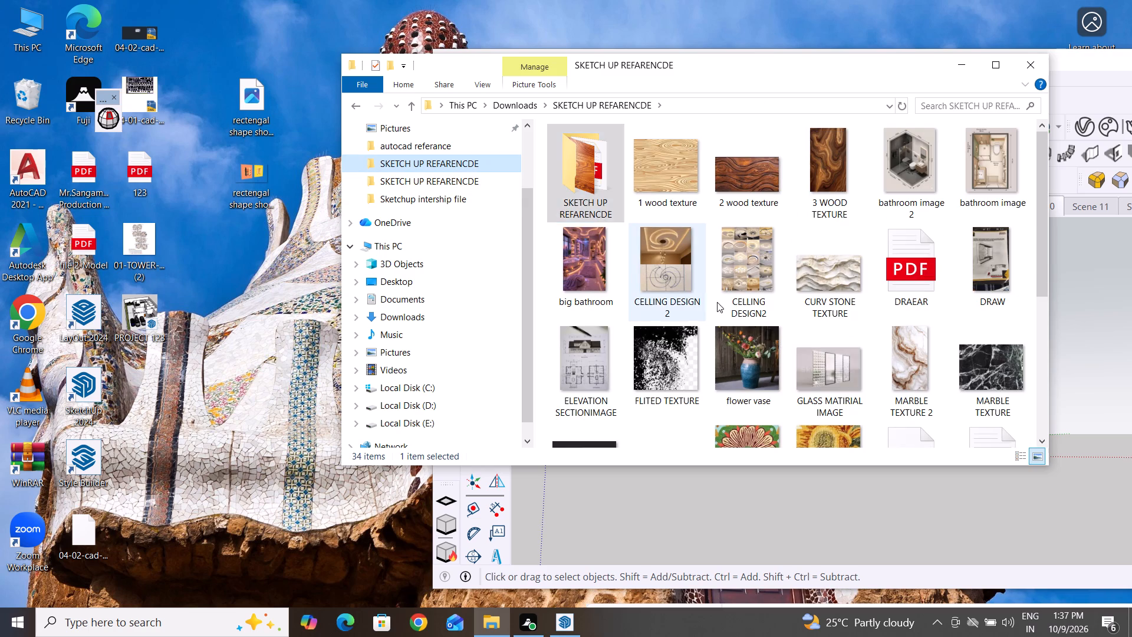
pyautogui.scroll(-4, 722, 312)
pyautogui.scroll(4, 722, 312)
pyautogui.doubleClick(581, 186)
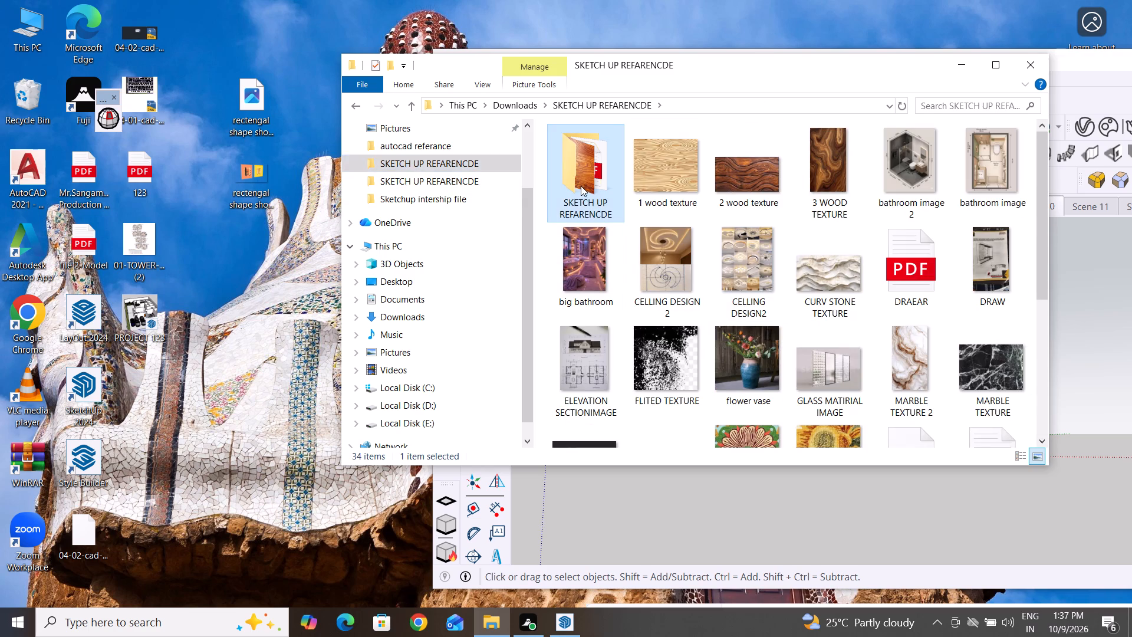
pyautogui.scroll(-3, 633, 317)
pyautogui.scroll(2, 633, 317)
pyautogui.scroll(-3, 633, 317)
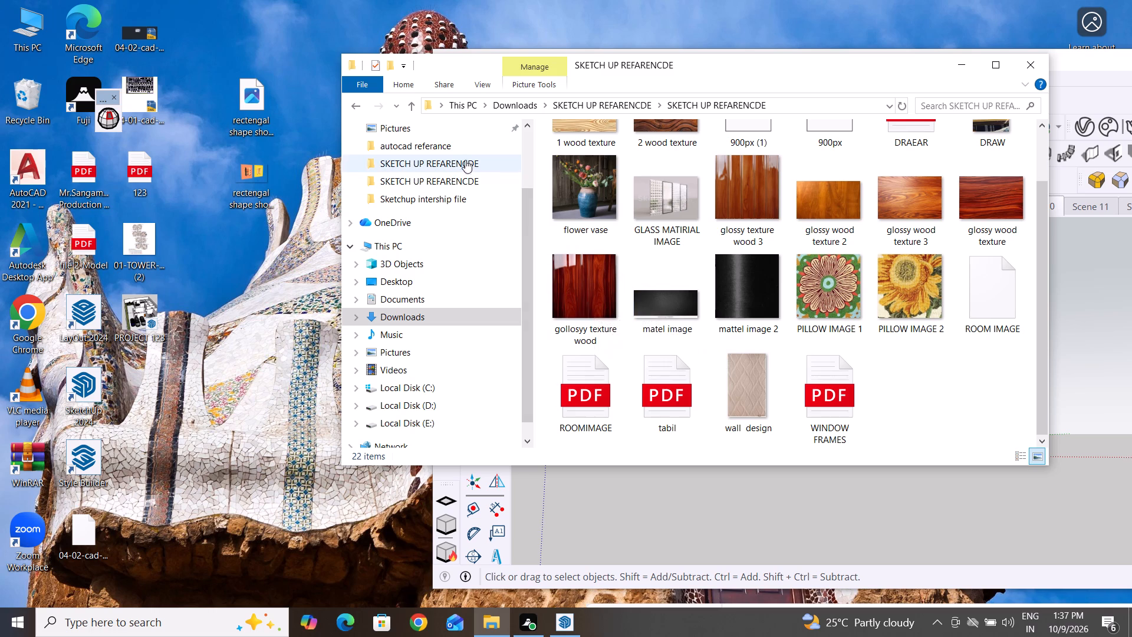
pyautogui.click(456, 146)
pyautogui.click(411, 281)
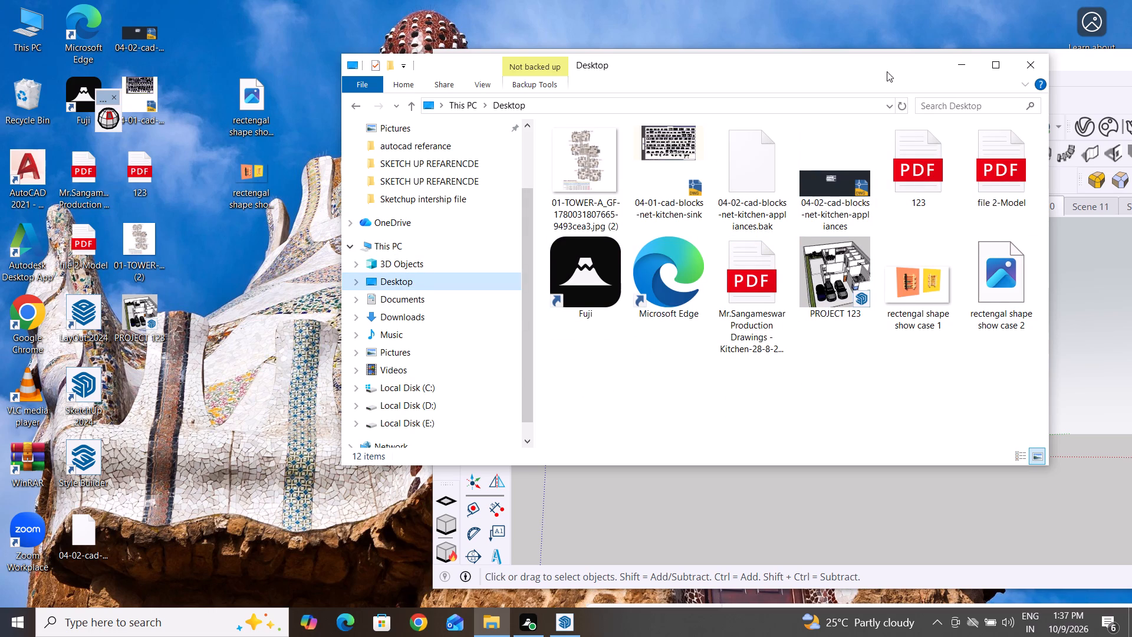
# Move the File Explorer window out of the way and bring the SketchUp window fully back into view.
pyautogui.moveTo(892, 66); pyautogui.dragTo(437, 433)
pyautogui.moveTo(864, 58); pyautogui.dragTo(621, 1)
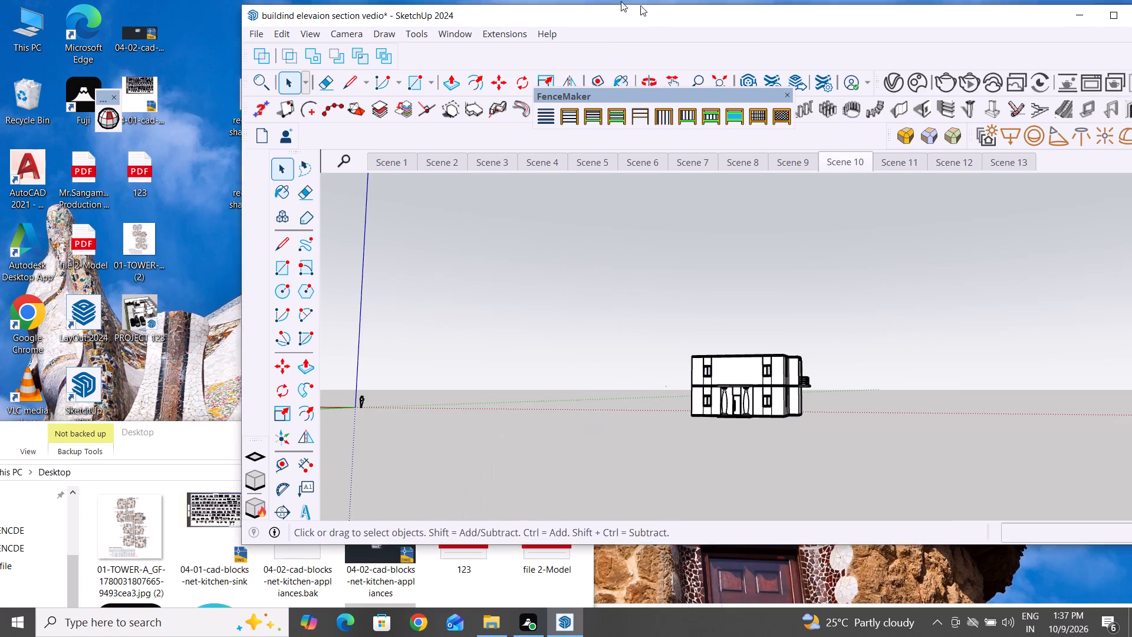
pyautogui.moveTo(621, 1); pyautogui.dragTo(560, 1)
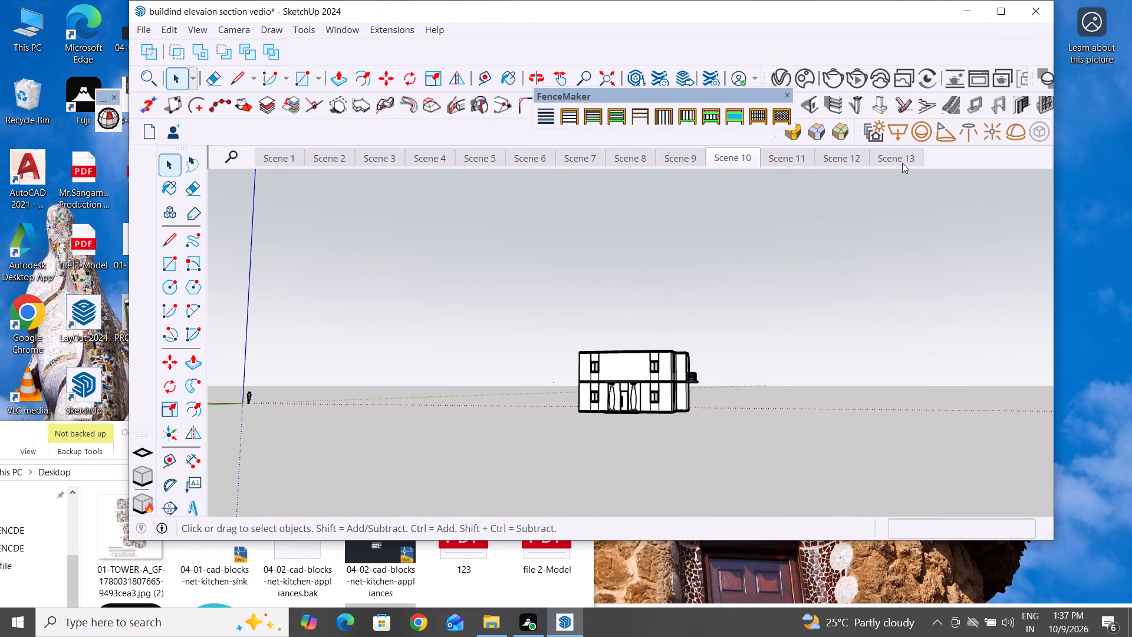
# Review the saved views of the house one by one, from Scene 1 through Scene 7.
pyautogui.moveTo(903, 162); pyautogui.dragTo(889, 160, button='right')
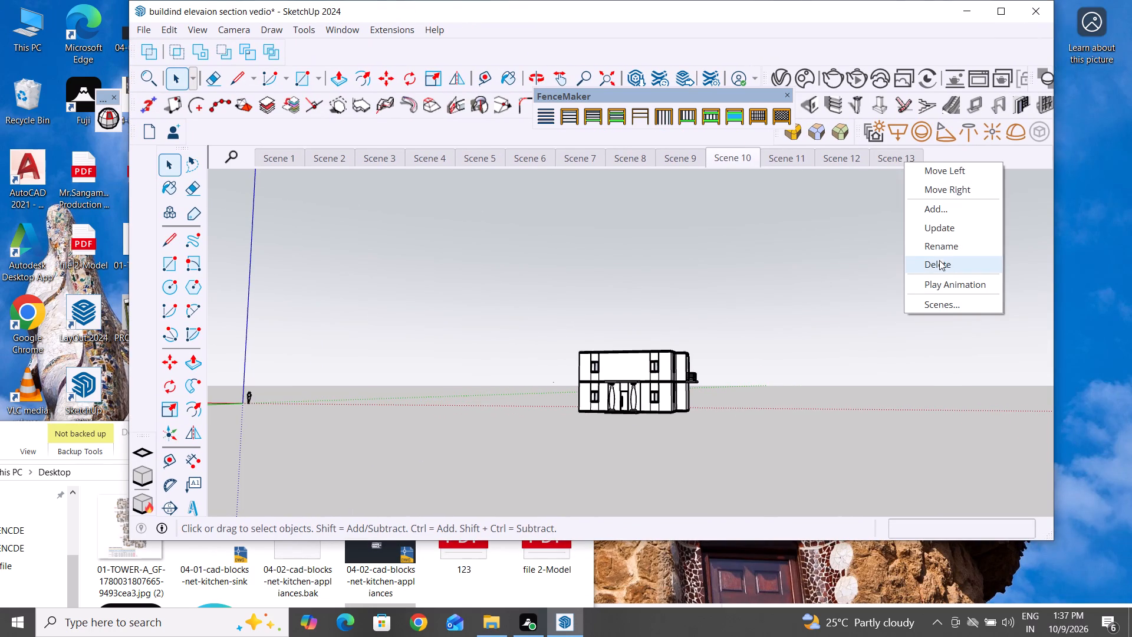
pyautogui.click(718, 290)
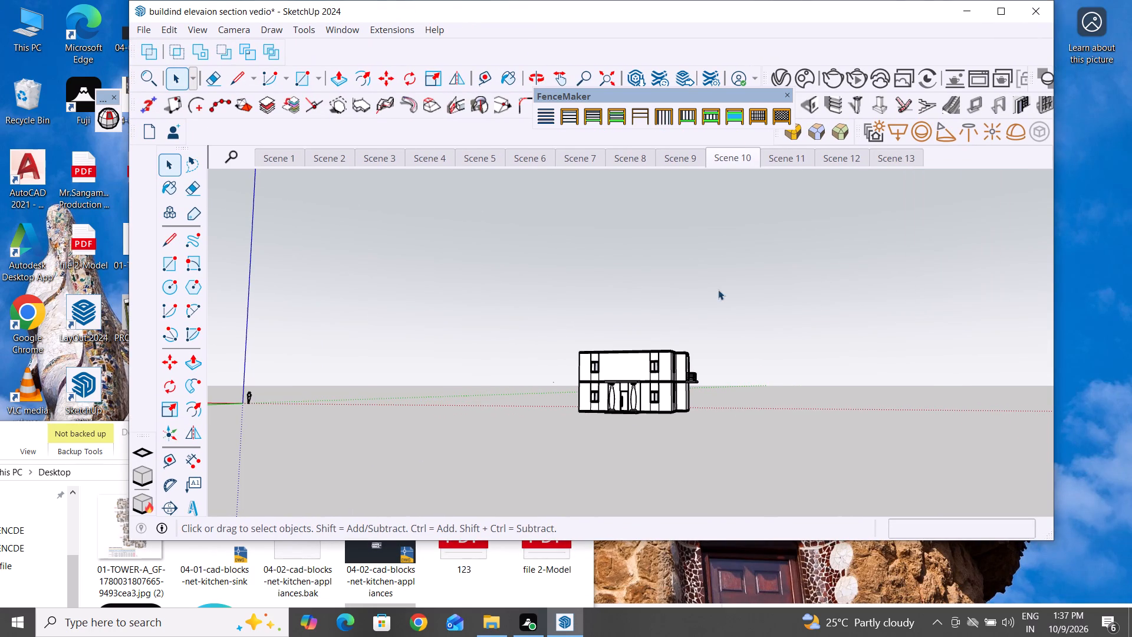
pyautogui.click(287, 158)
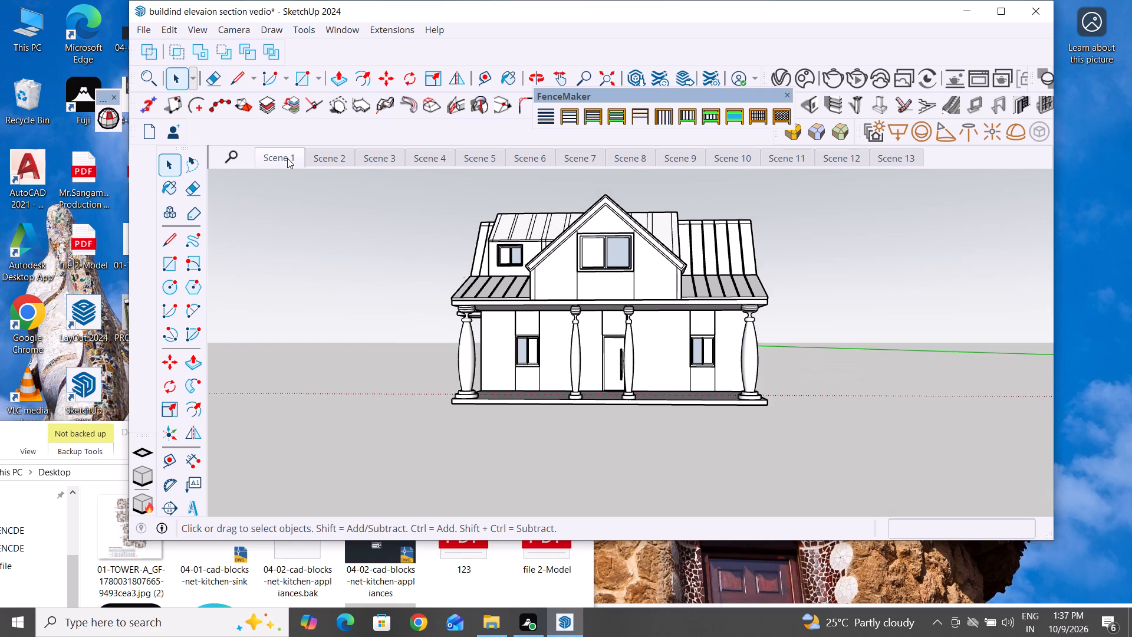
pyautogui.click(314, 155)
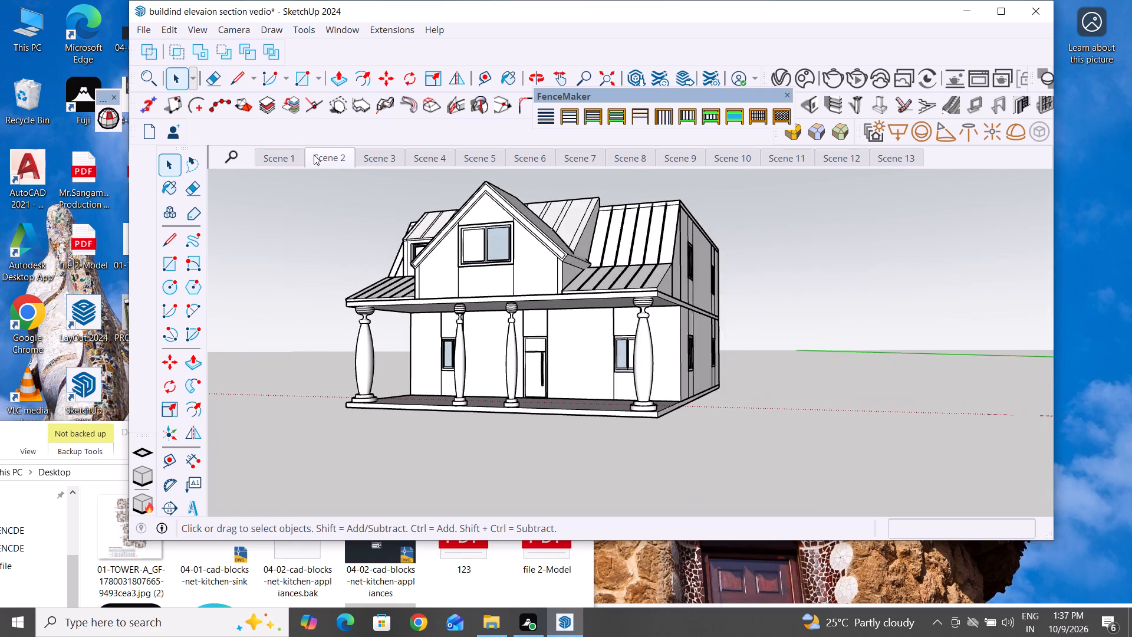
pyautogui.click(383, 162)
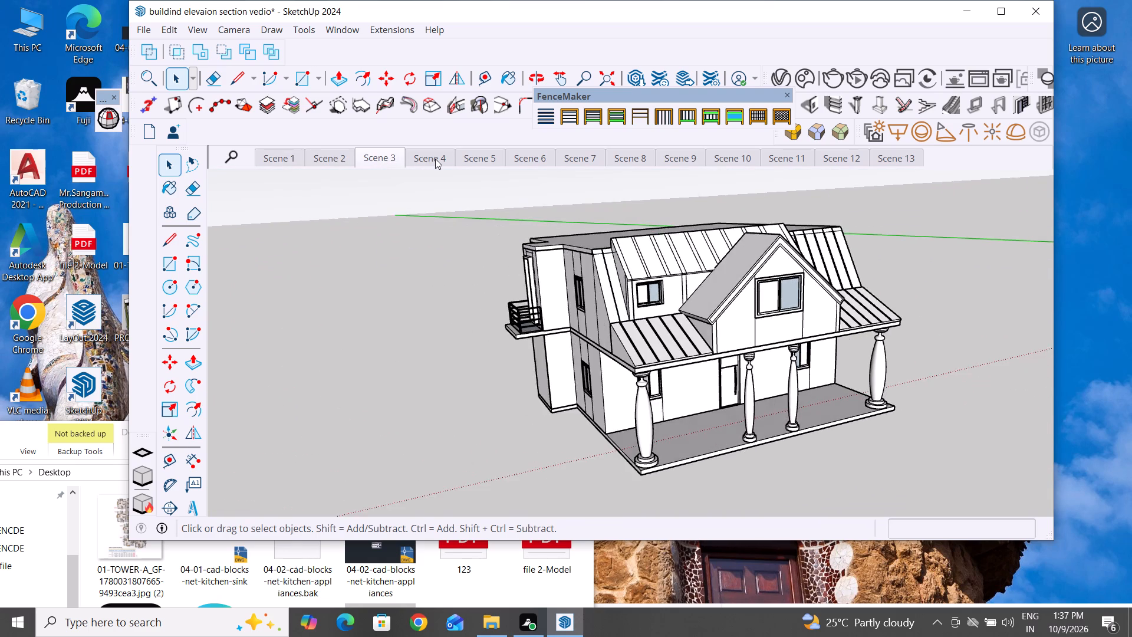
pyautogui.click(435, 159)
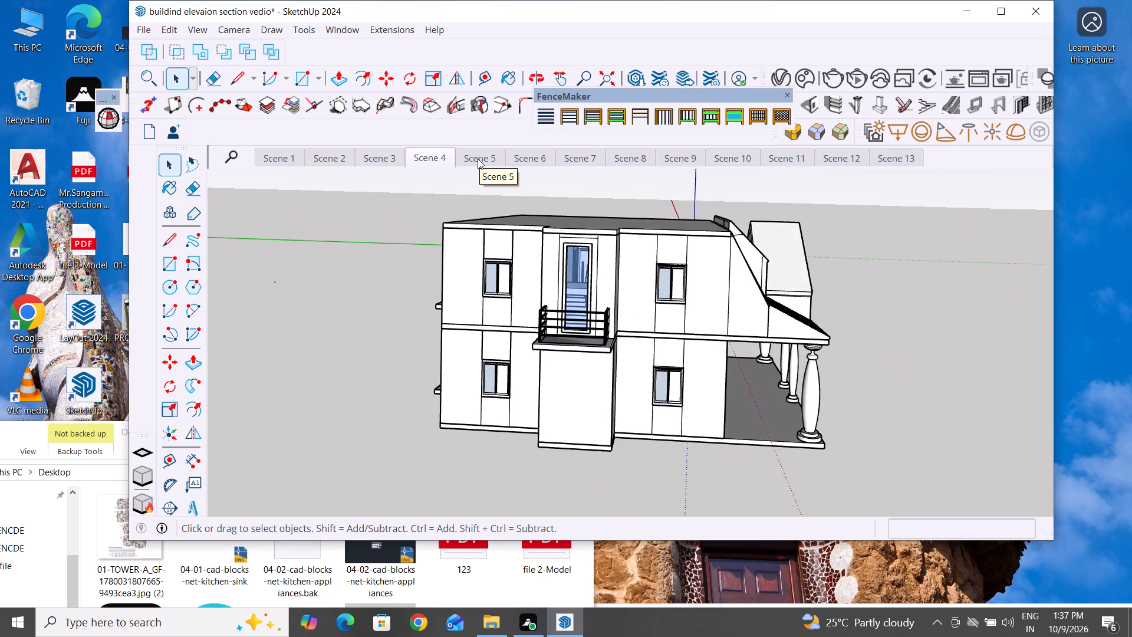
pyautogui.click(478, 159)
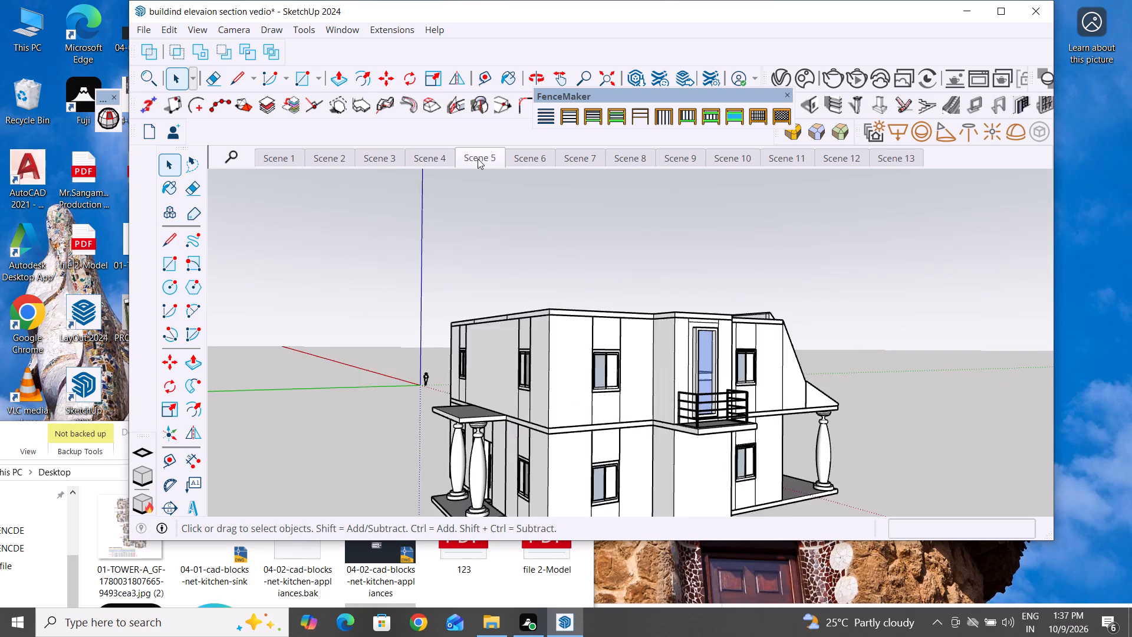
pyautogui.click(544, 159)
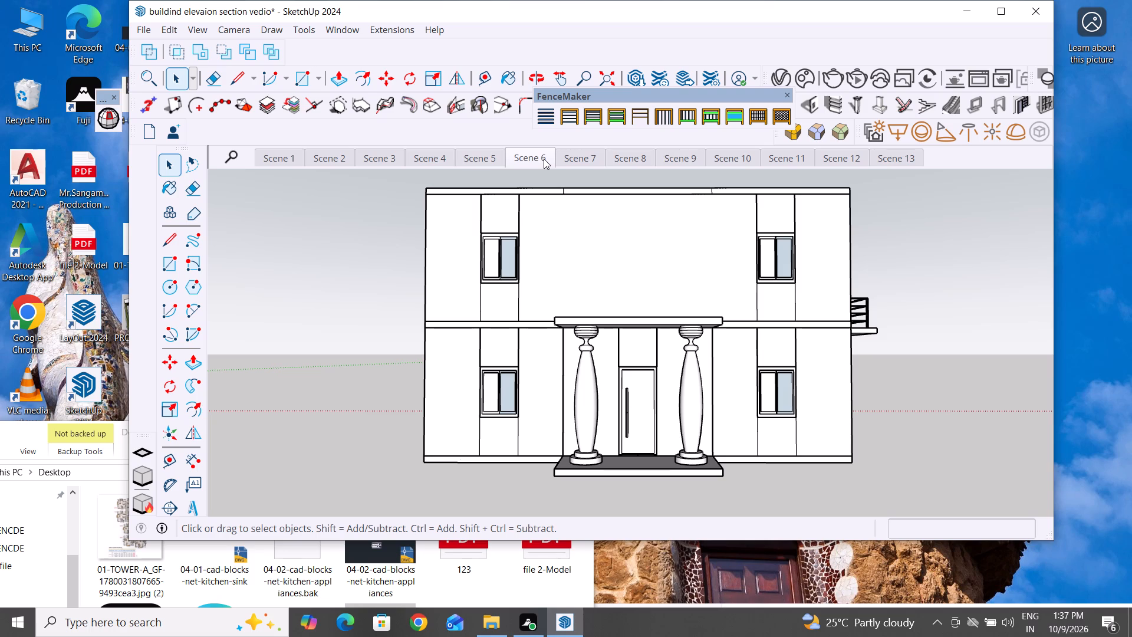
pyautogui.click(572, 158)
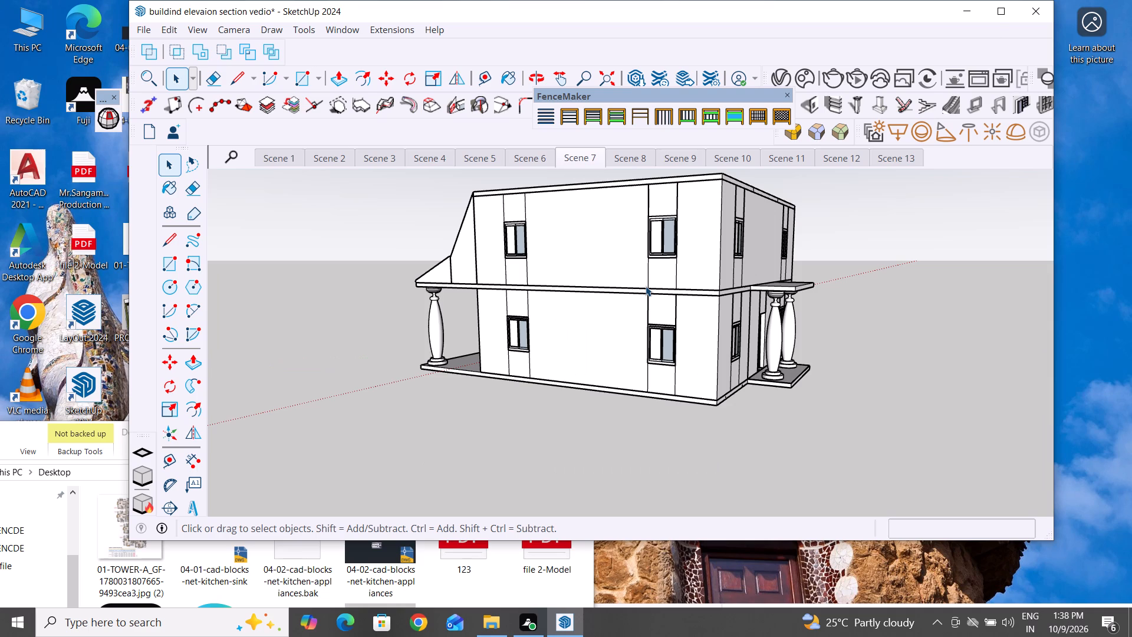
# Delete Scene 7, Scene 8 and Scene 9 from the saved scenes.
pyautogui.rightClick(595, 161)
pyautogui.click(628, 266)
pyautogui.click(584, 295)
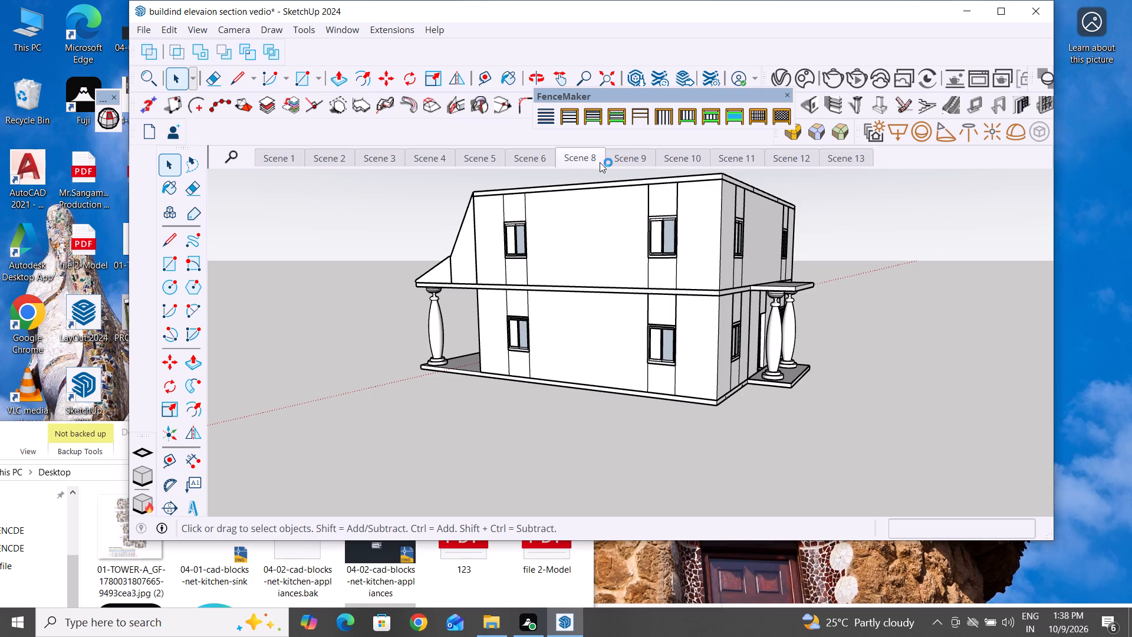
pyautogui.rightClick(584, 162)
pyautogui.click(629, 268)
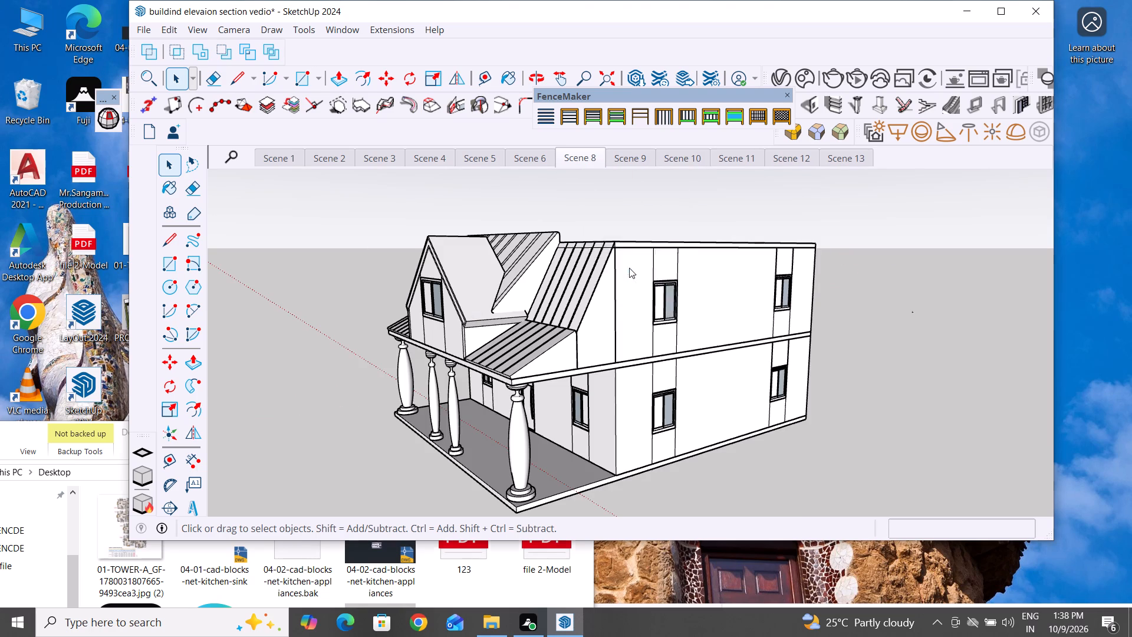
pyautogui.click(593, 288)
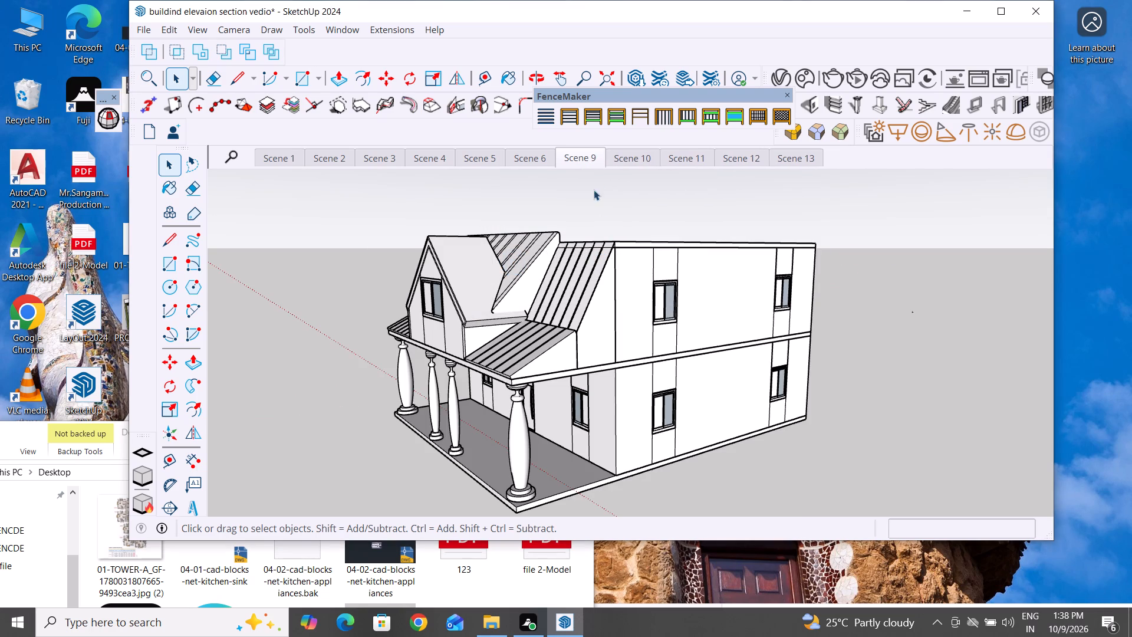
pyautogui.rightClick(580, 160)
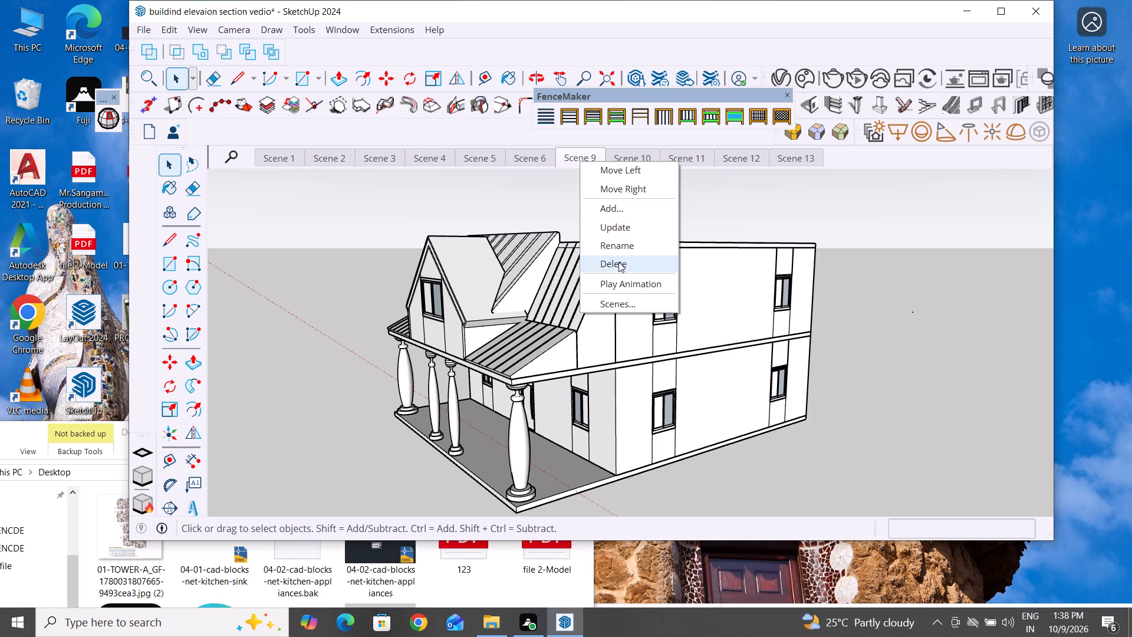
pyautogui.click(618, 264)
pyautogui.click(585, 286)
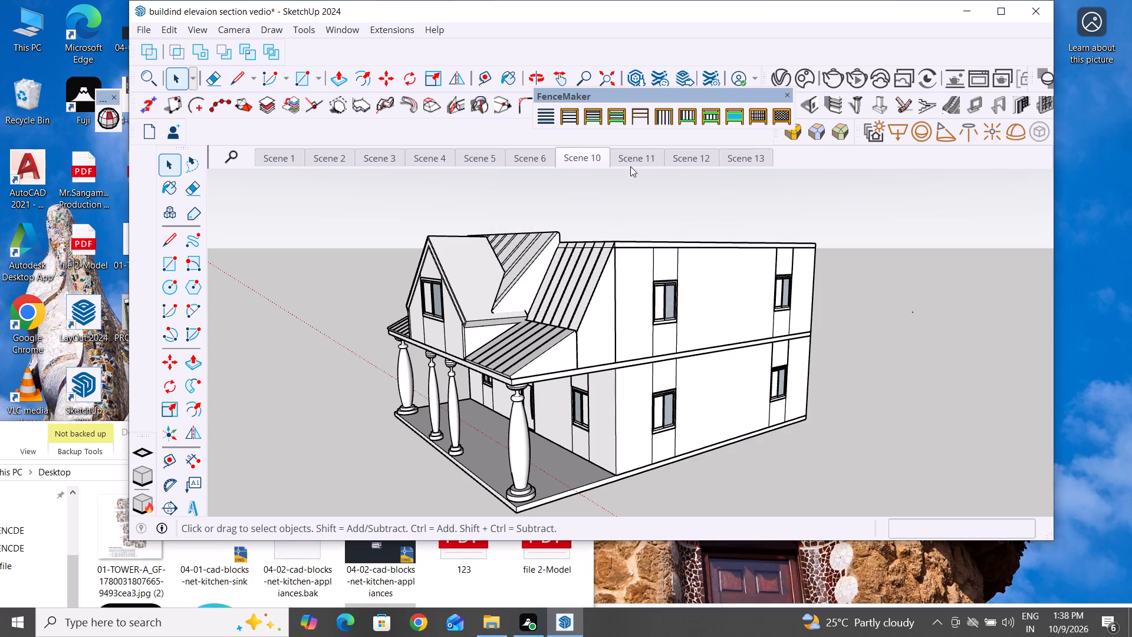
# Delete Scene 11 and Scene 10 from the saved scenes.
pyautogui.rightClick(636, 156)
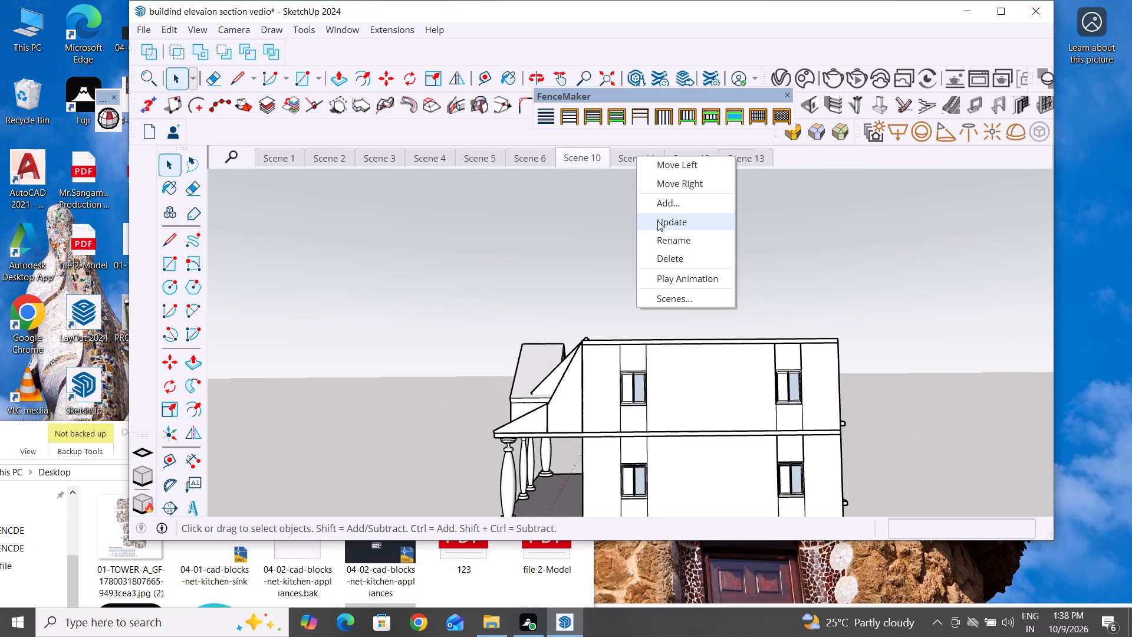
pyautogui.moveTo(659, 222); pyautogui.dragTo(670, 258)
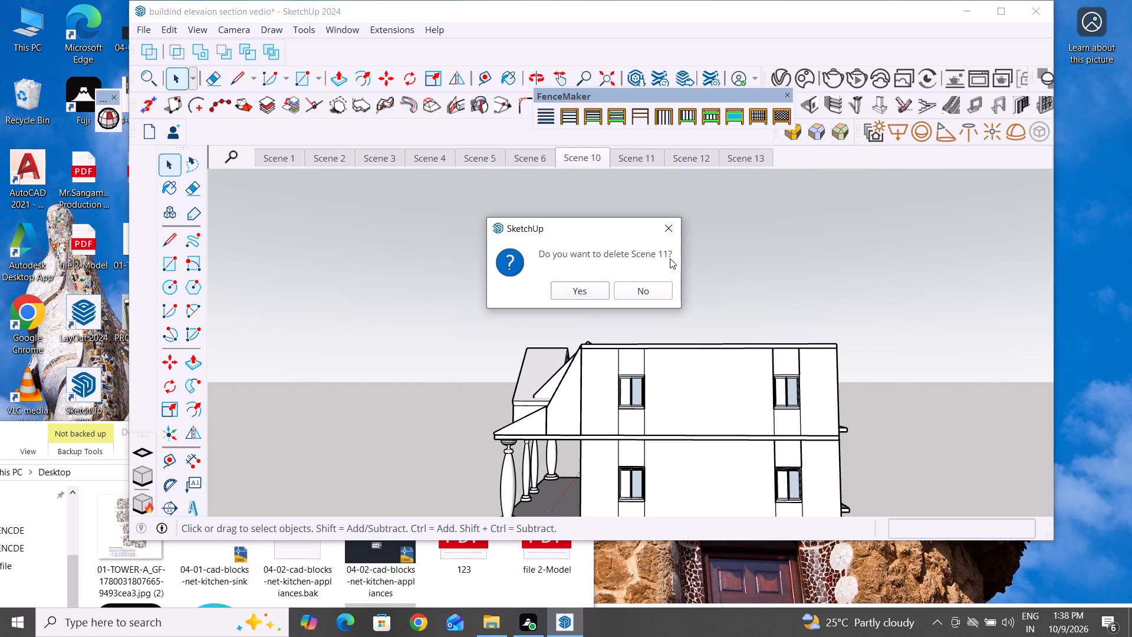
pyautogui.click(596, 287)
pyautogui.rightClick(587, 155)
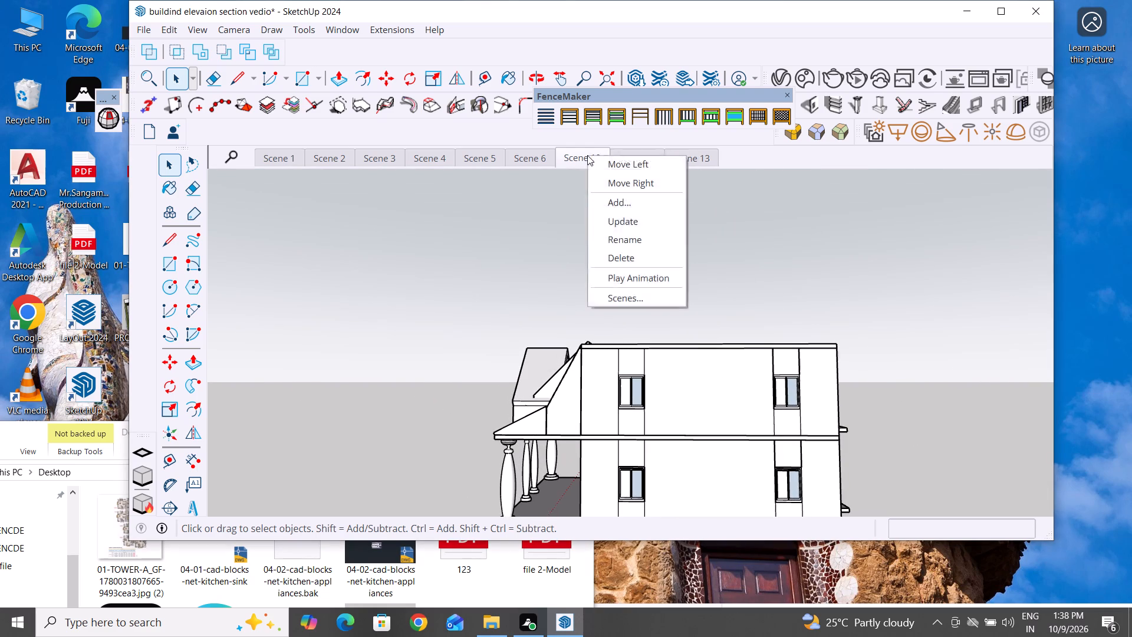
pyautogui.click(616, 257)
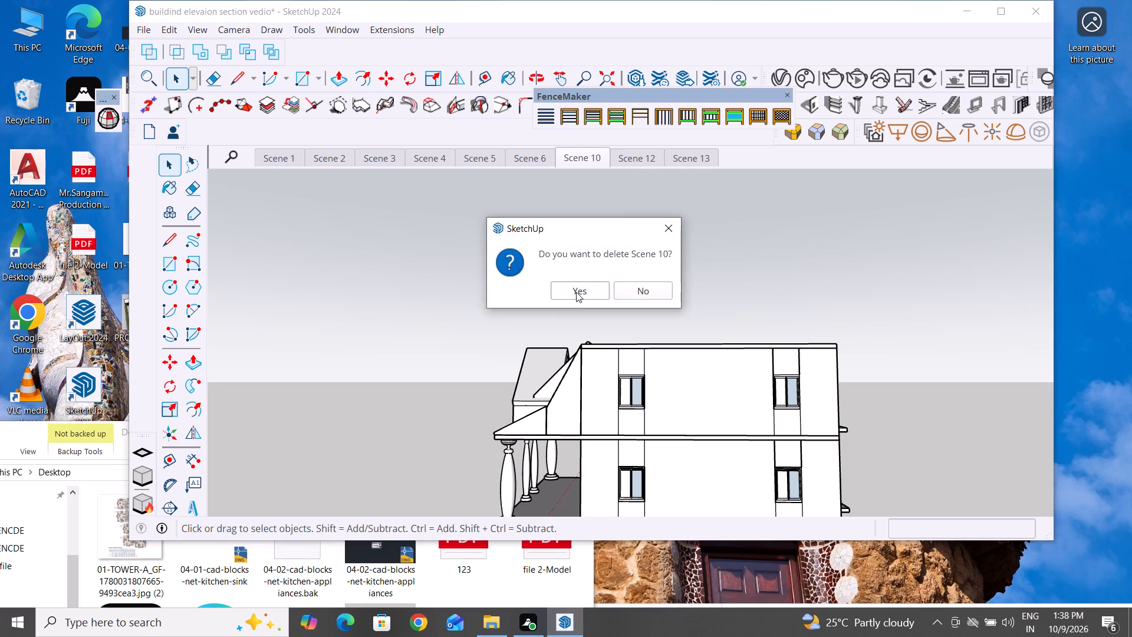
pyautogui.click(576, 292)
# Maximize the SketchUp window.
pyautogui.rightClick(591, 160)
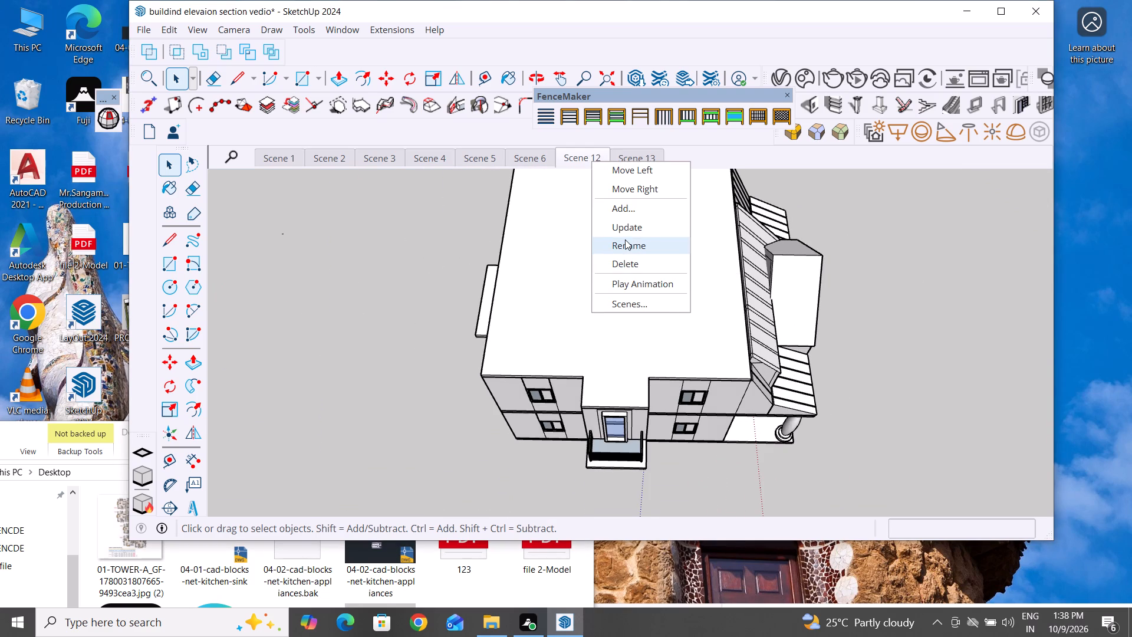
pyautogui.click(864, 201)
pyautogui.click(1011, 12)
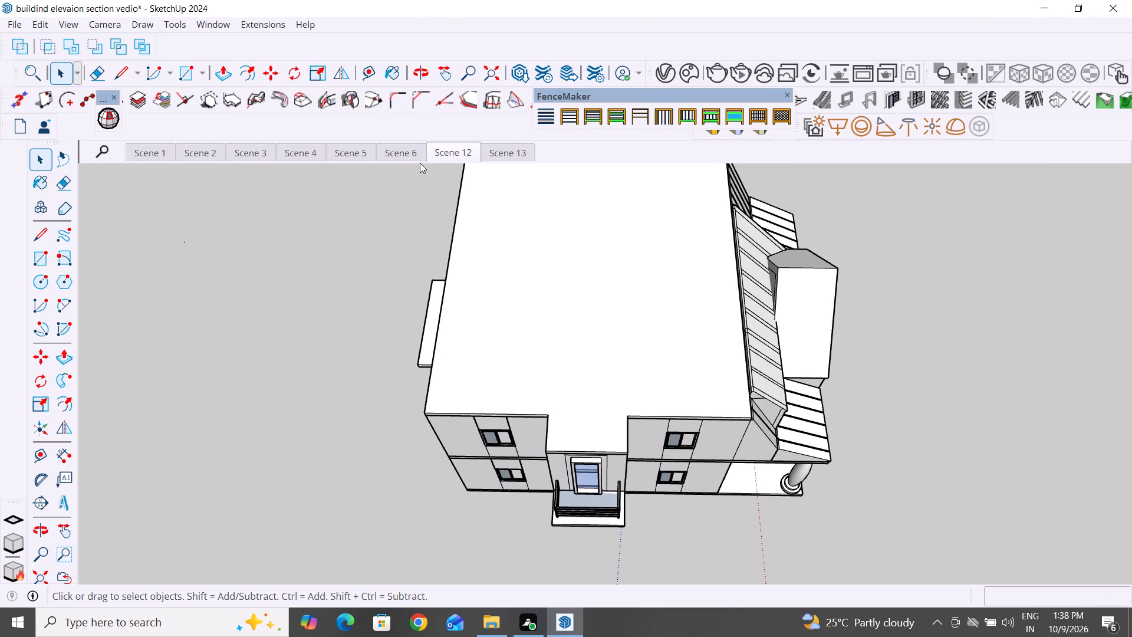
# View Scene 13 and delete it along with Scene 12, keeping only Scenes 1 to 6.
pyautogui.click(516, 150)
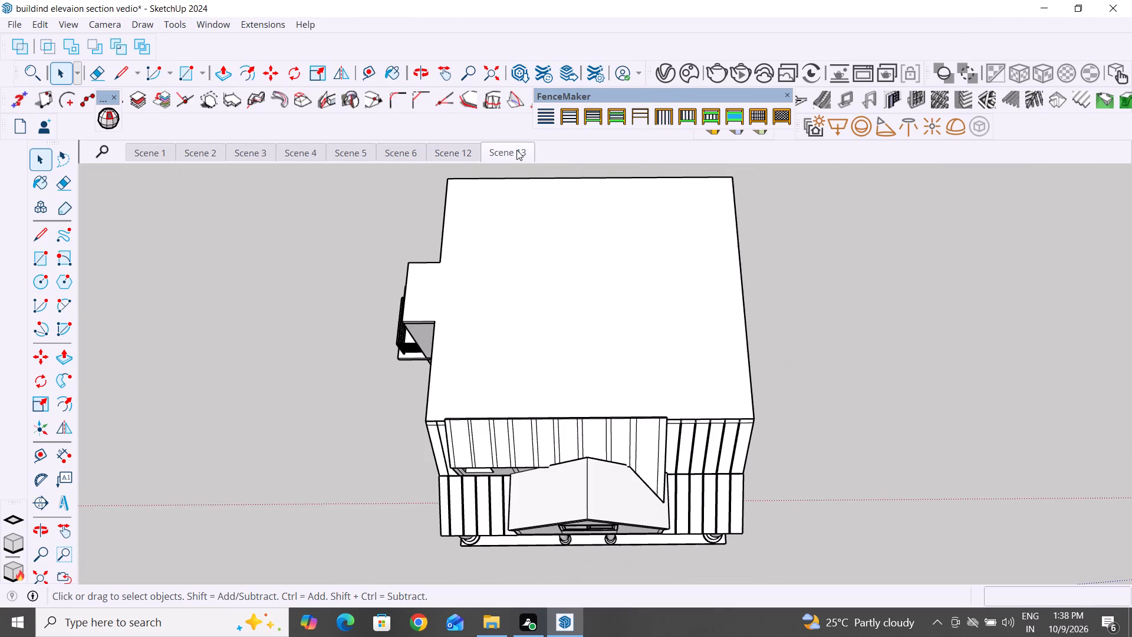
pyautogui.rightClick(516, 150)
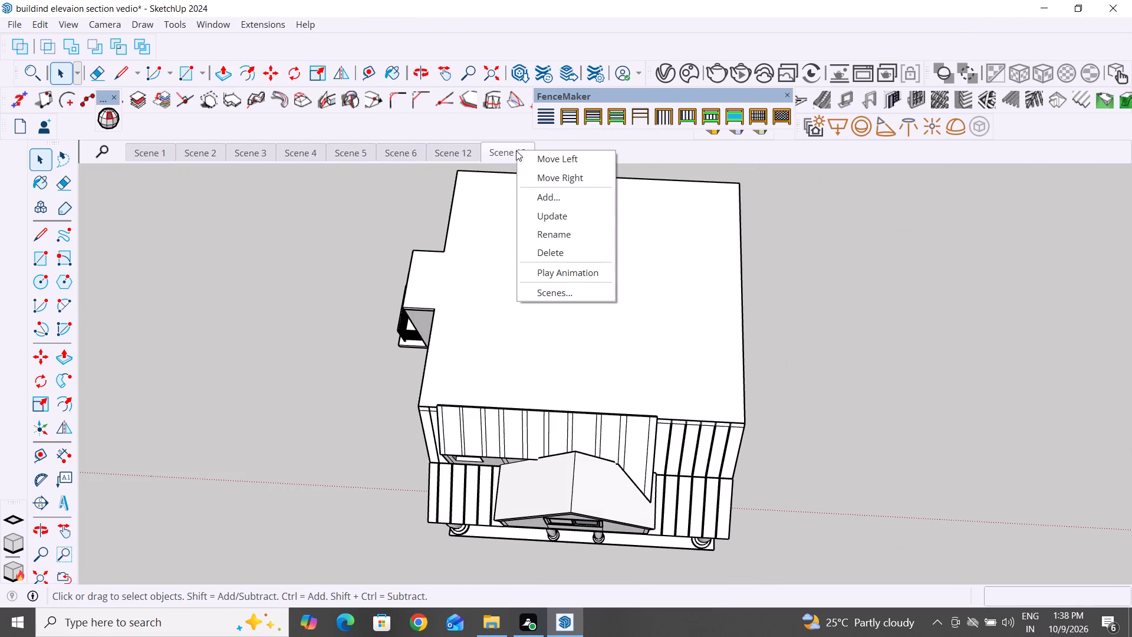
pyautogui.click(555, 249)
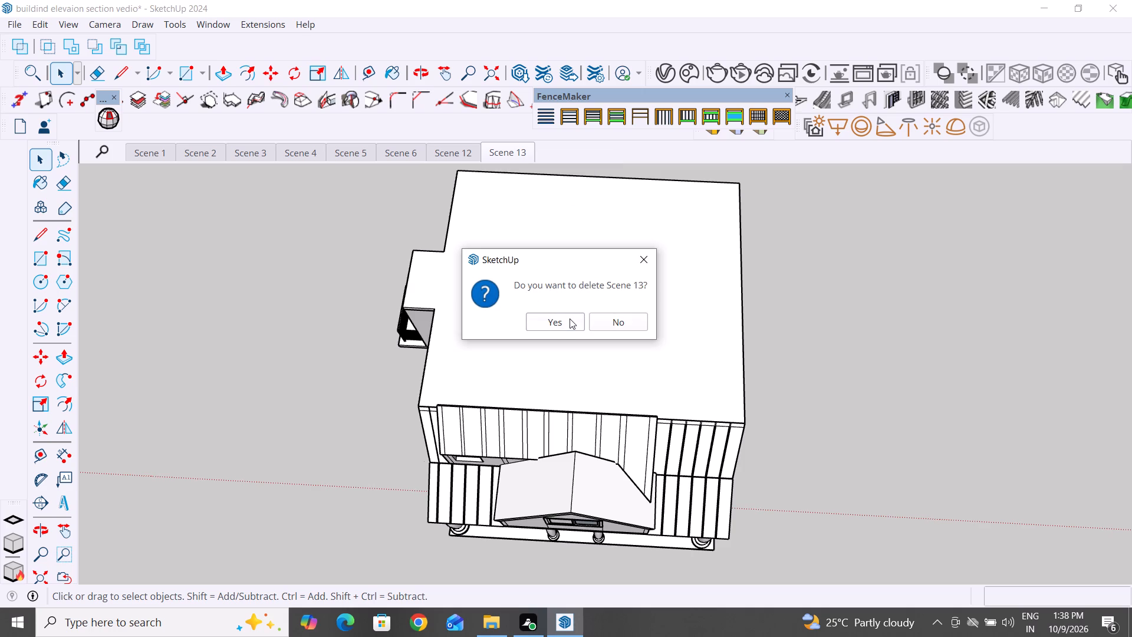
pyautogui.click(559, 323)
pyautogui.rightClick(463, 151)
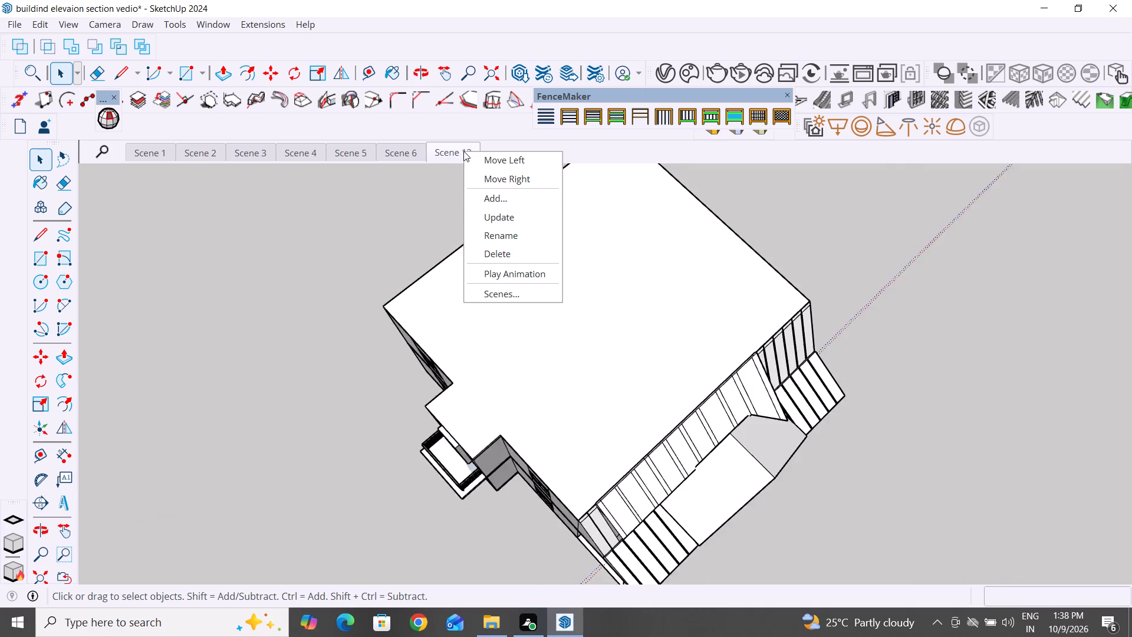
pyautogui.click(509, 254)
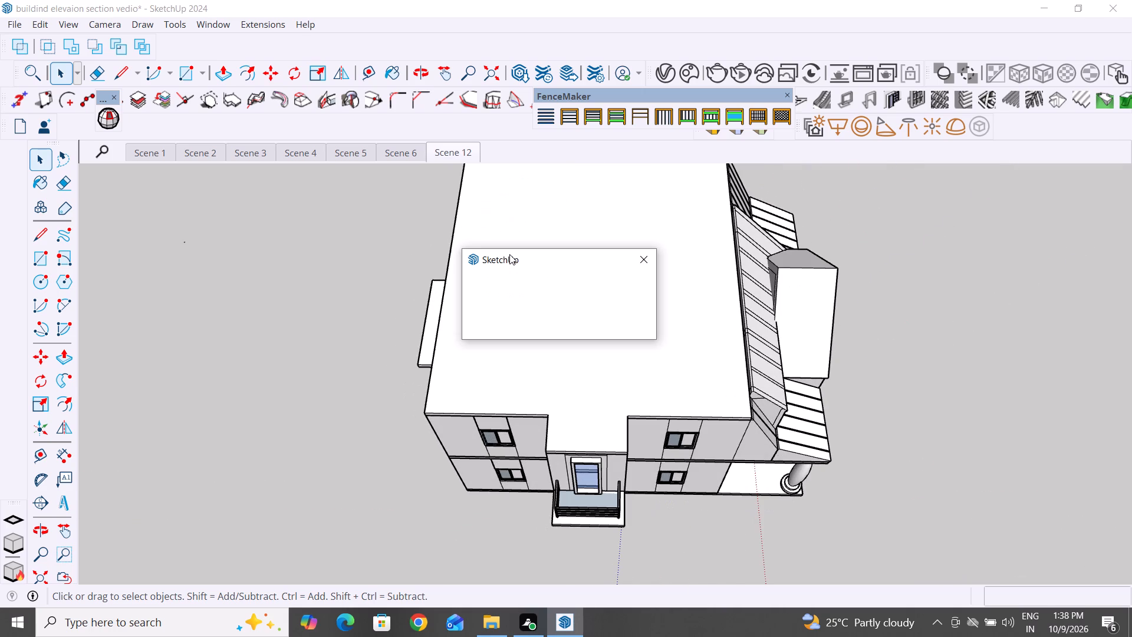
pyautogui.click(545, 323)
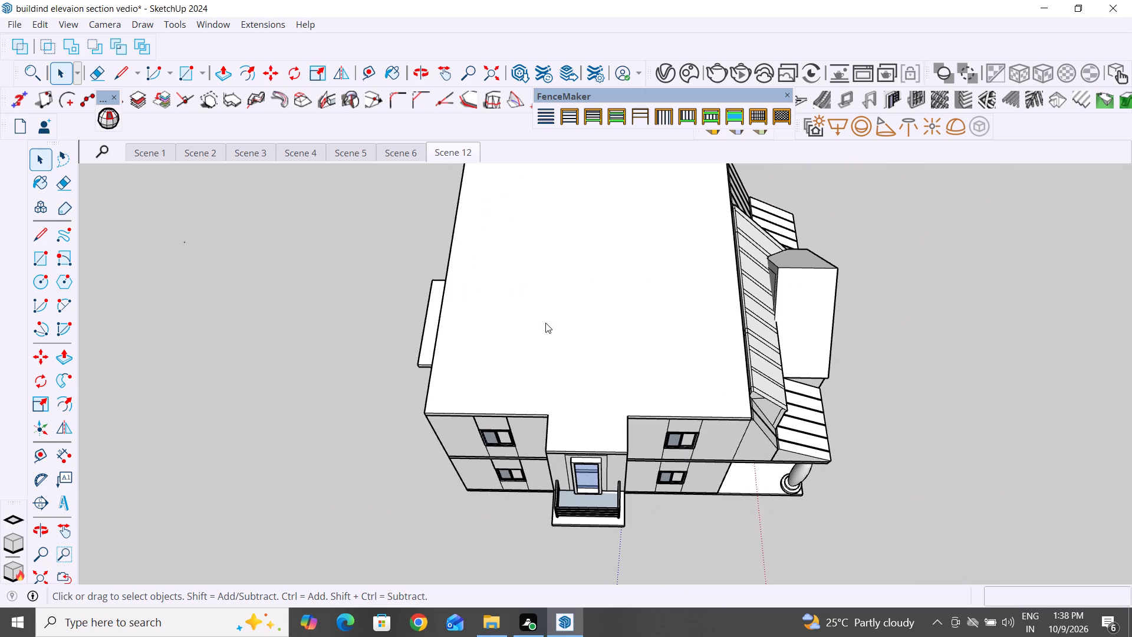
# Export the scene animation as an MP4 H.264 video named "vedio" in the Sketchup intership file folder, without replacing the existing video.
pyautogui.click(44, 21)
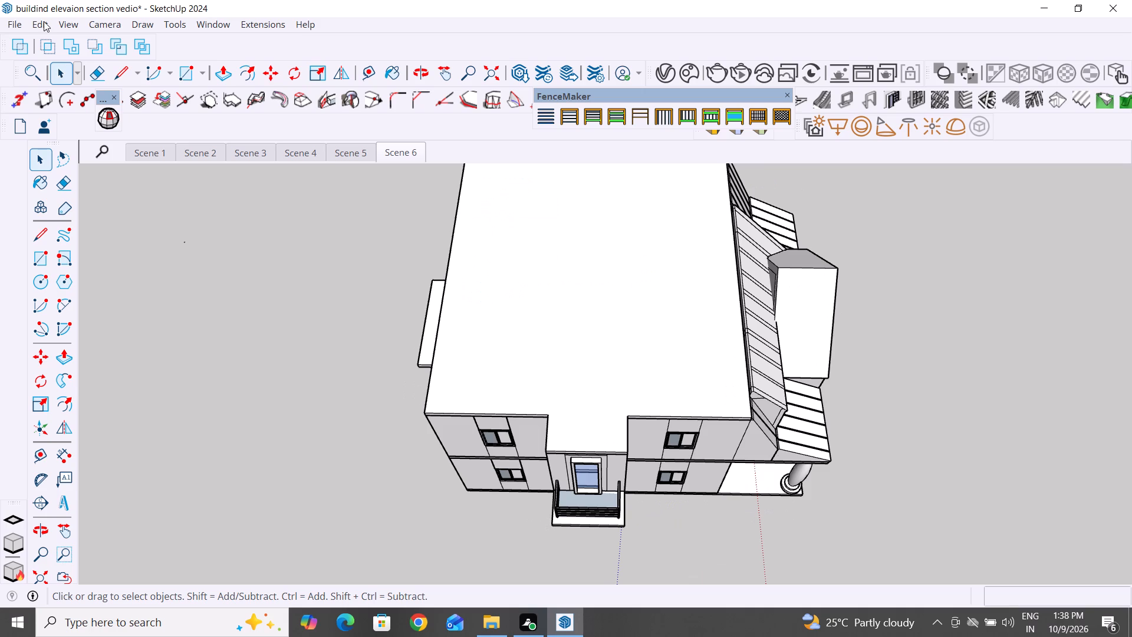
pyautogui.click(45, 25)
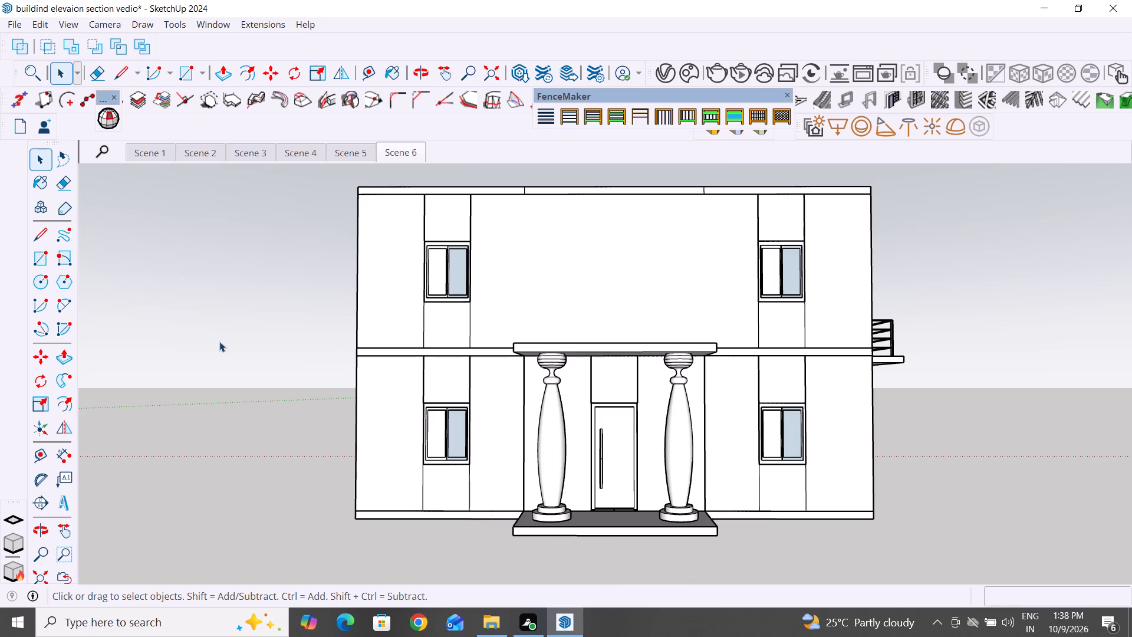
pyautogui.click(42, 23)
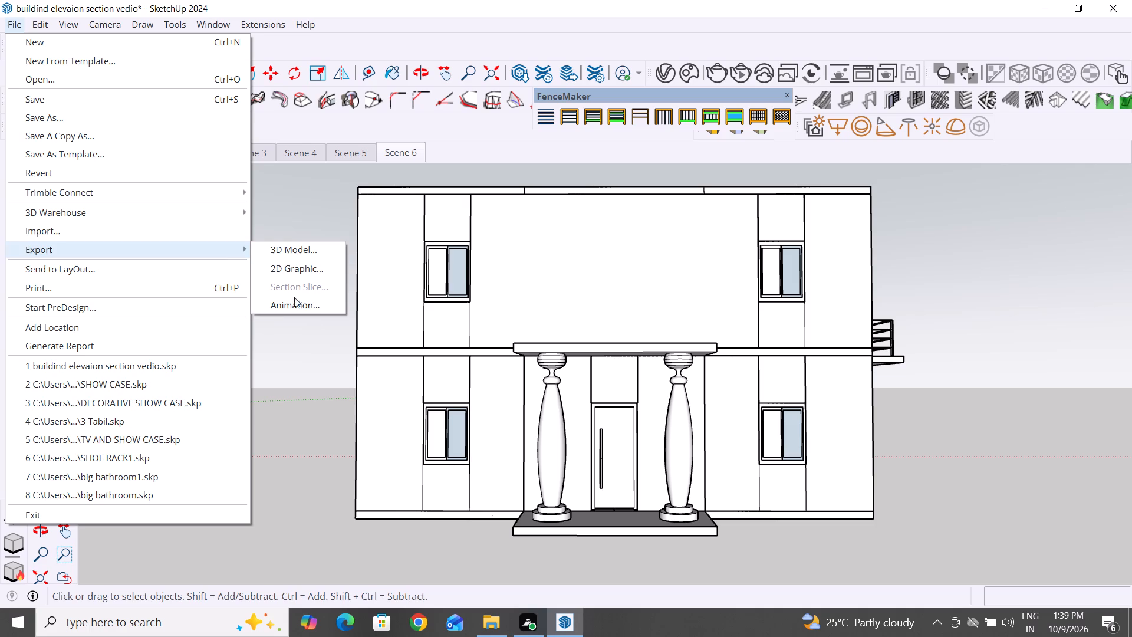
pyautogui.click(297, 307)
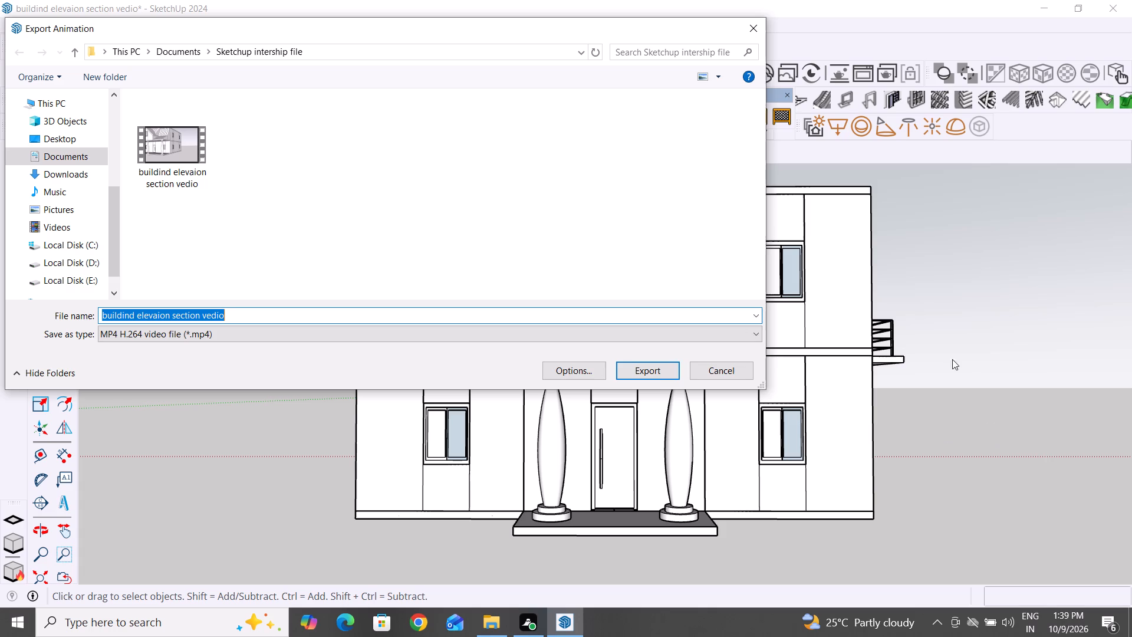
pyautogui.click(657, 374)
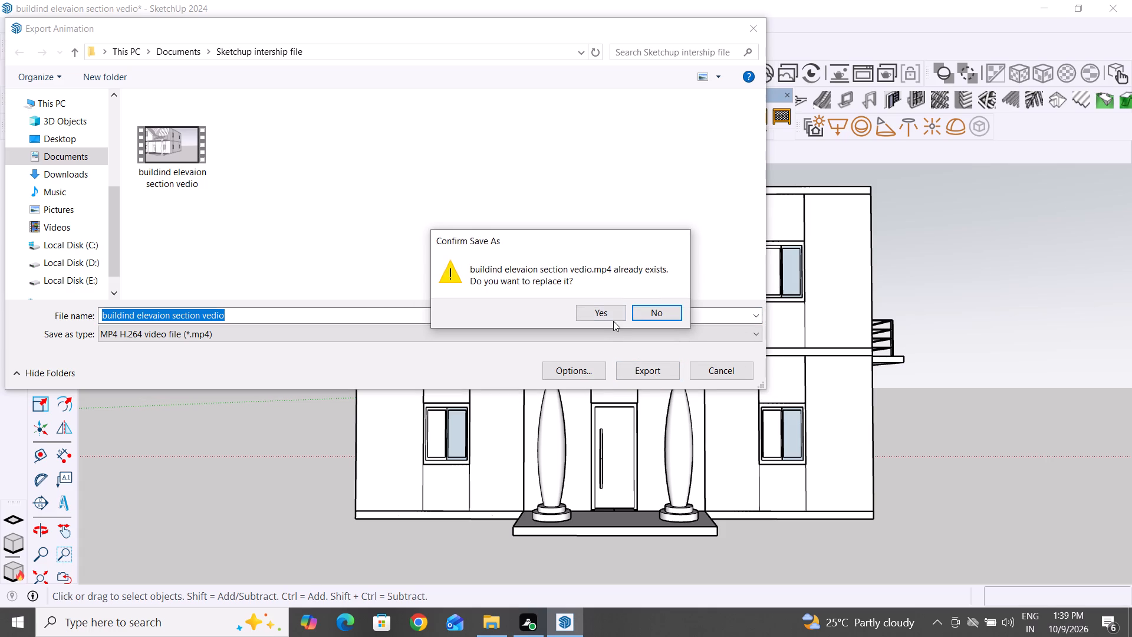
pyautogui.click(289, 314)
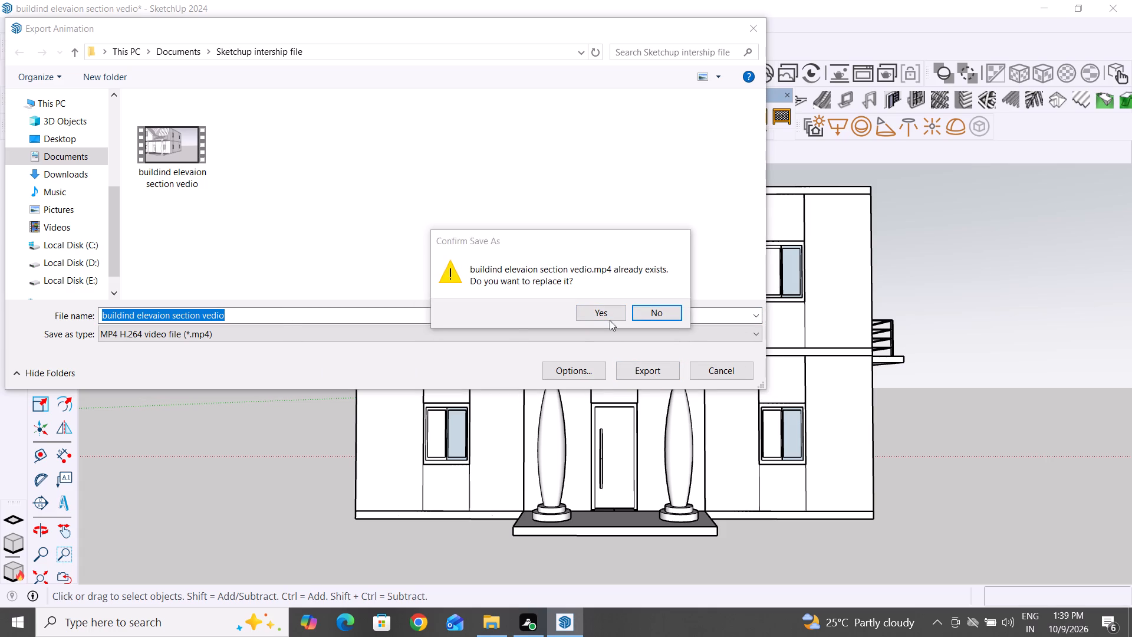
pyautogui.click(667, 314)
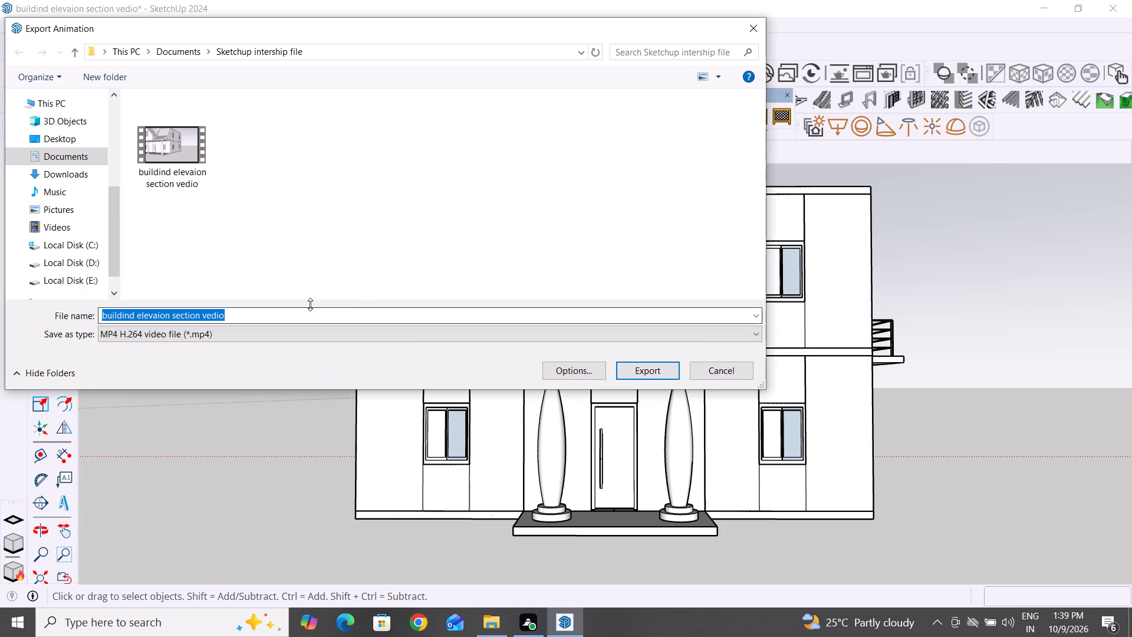
pyautogui.click(310, 314)
pyautogui.press('2')
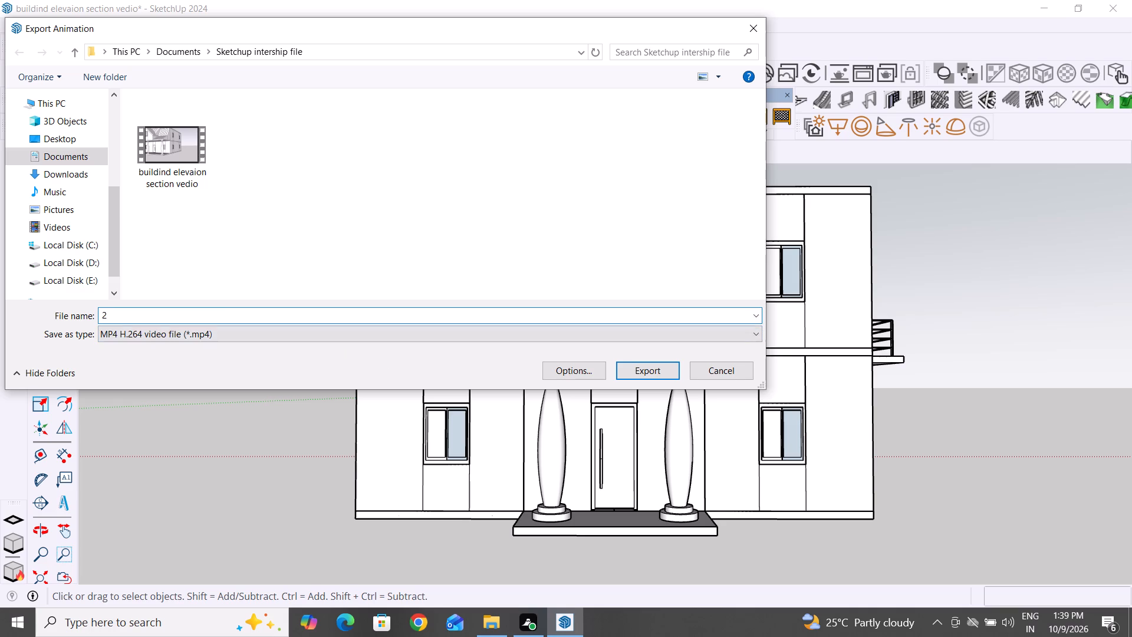
pyautogui.press('BackSpace')
pyautogui.write('vedi')
pyautogui.press('o')
pyautogui.click(663, 369)
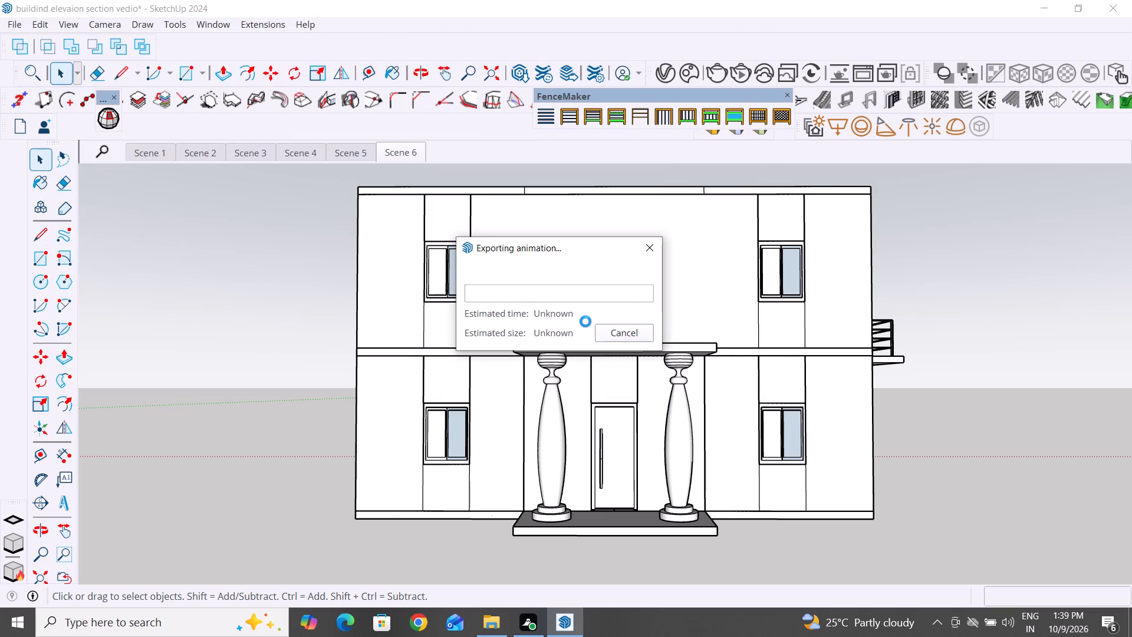
# Look through Downloads, its nested SKETCH UP REFARENCDE folders and the Downloads folder inside Documents in File Explorer, and close the window.
pyautogui.click(495, 625)
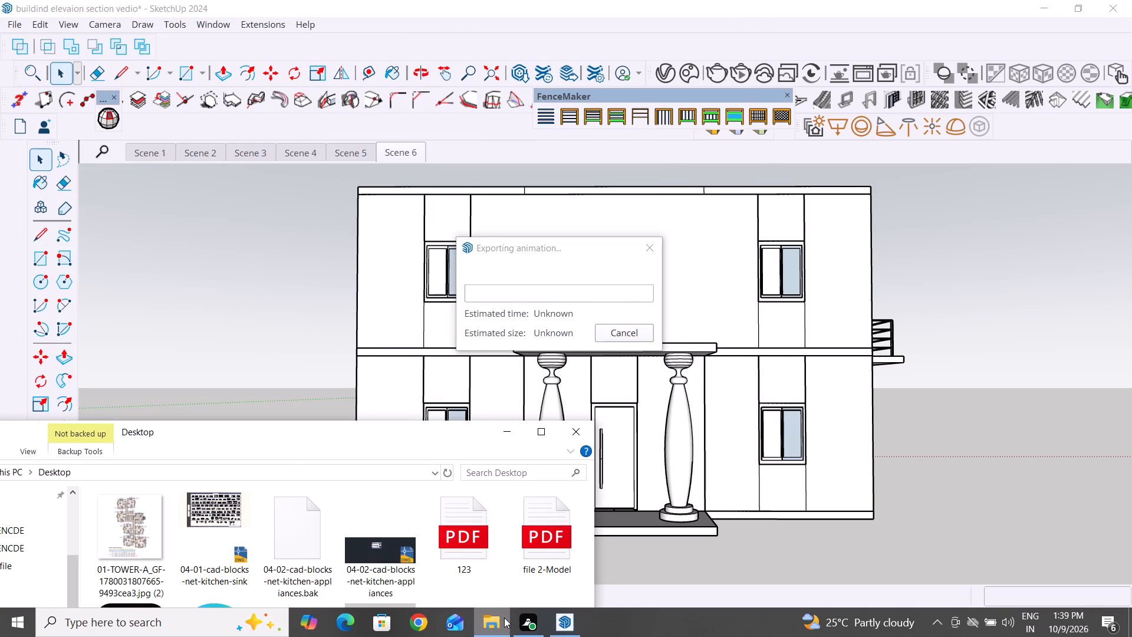
pyautogui.moveTo(284, 427); pyautogui.dragTo(568, 149)
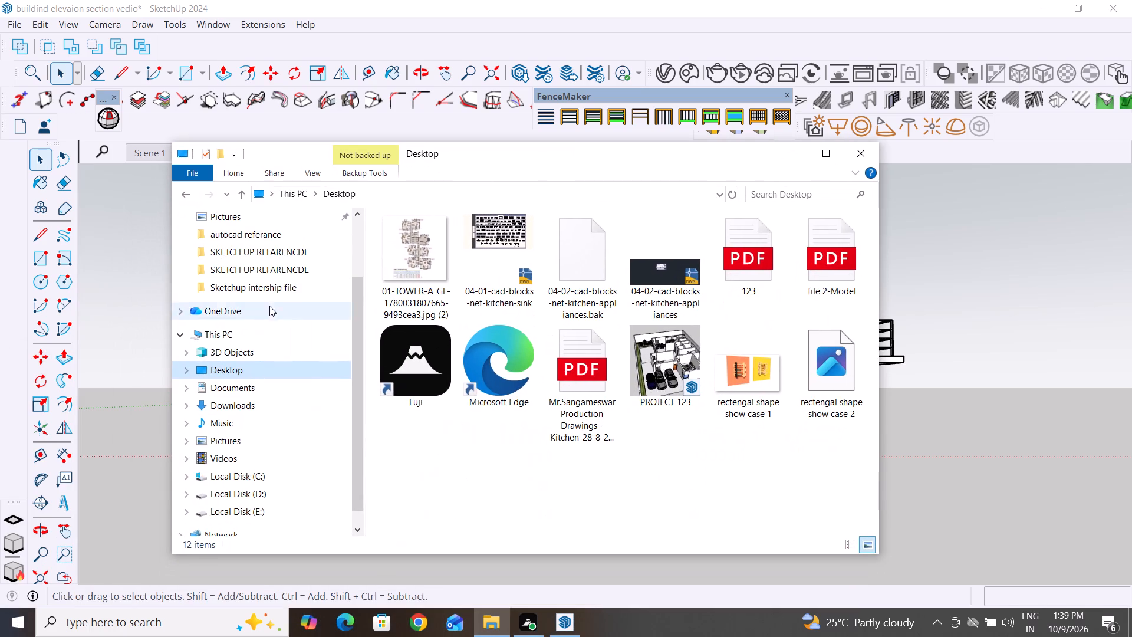
pyautogui.scroll(3, 252, 356)
pyautogui.click(256, 236)
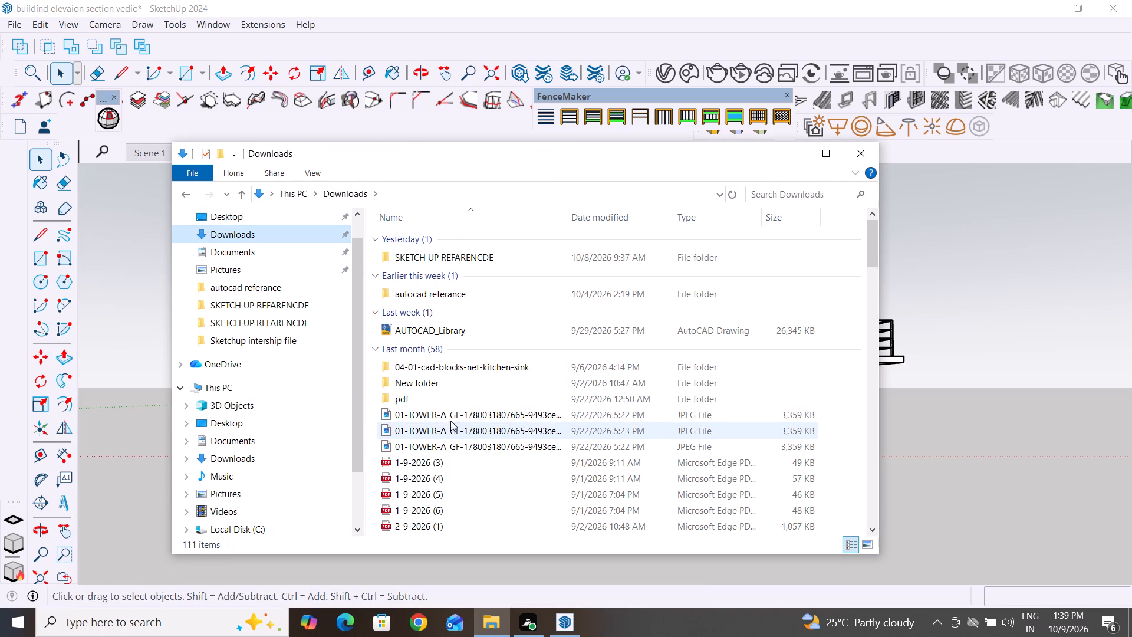
pyautogui.scroll(3, 454, 416)
pyautogui.scroll(-3, 454, 415)
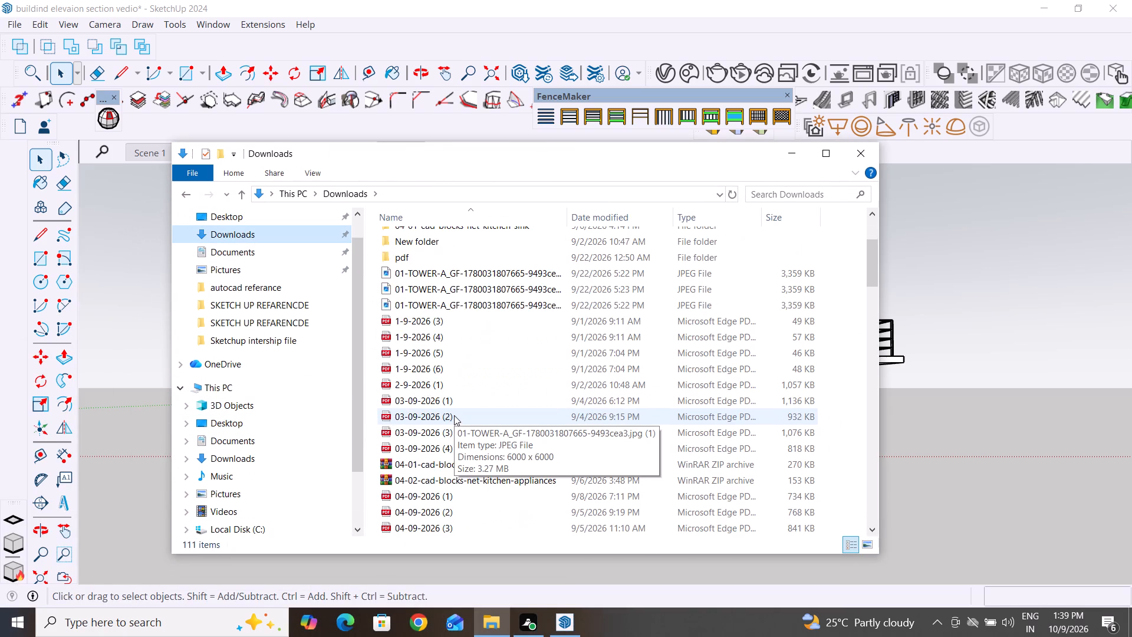
pyautogui.scroll(-1, 454, 415)
pyautogui.doubleClick(254, 238)
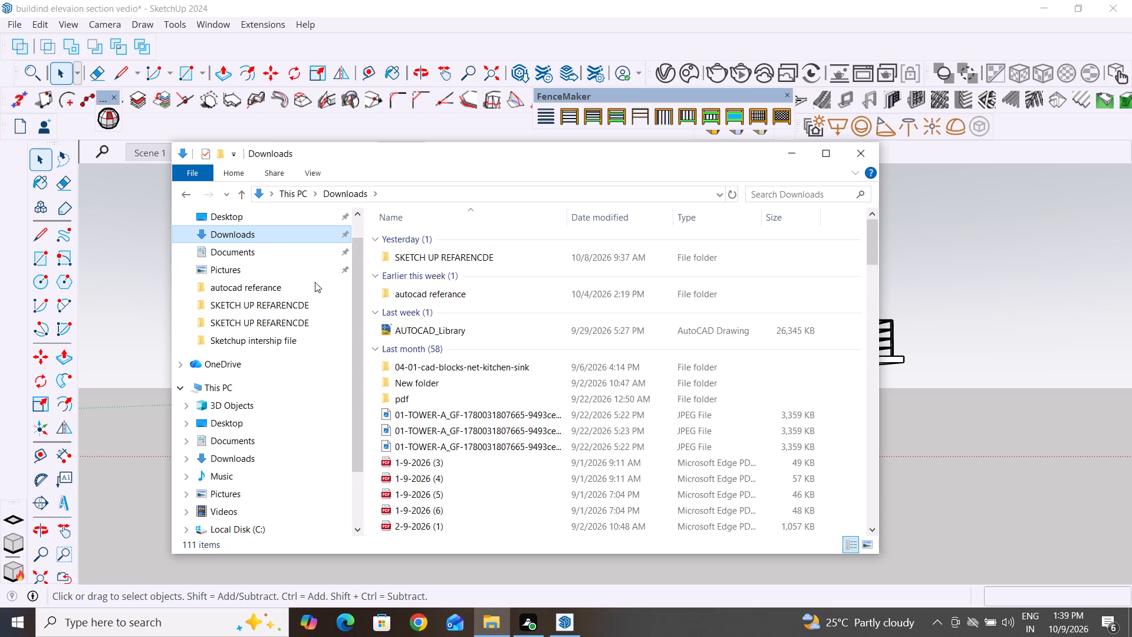
pyautogui.doubleClick(476, 255)
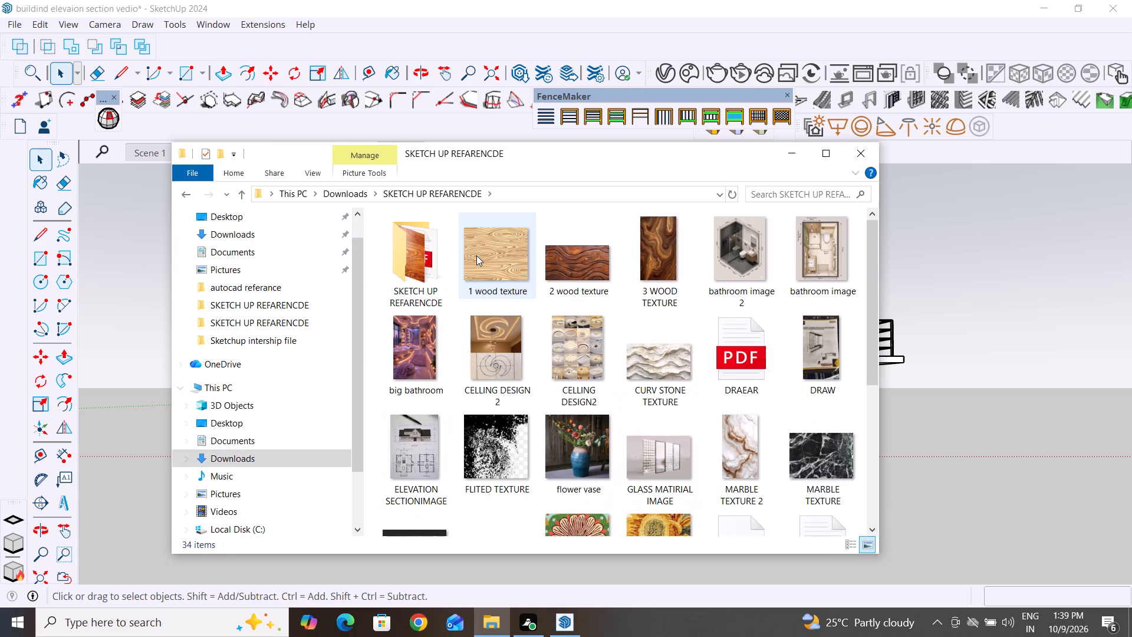
pyautogui.scroll(-3, 579, 320)
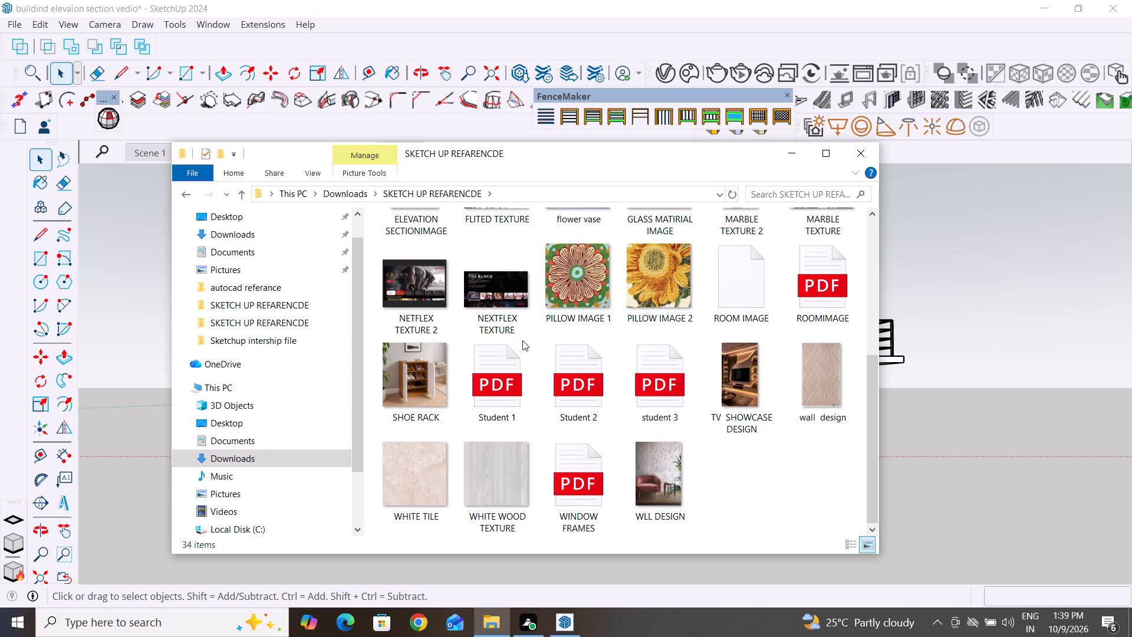
pyautogui.scroll(3, 489, 321)
pyautogui.doubleClick(433, 275)
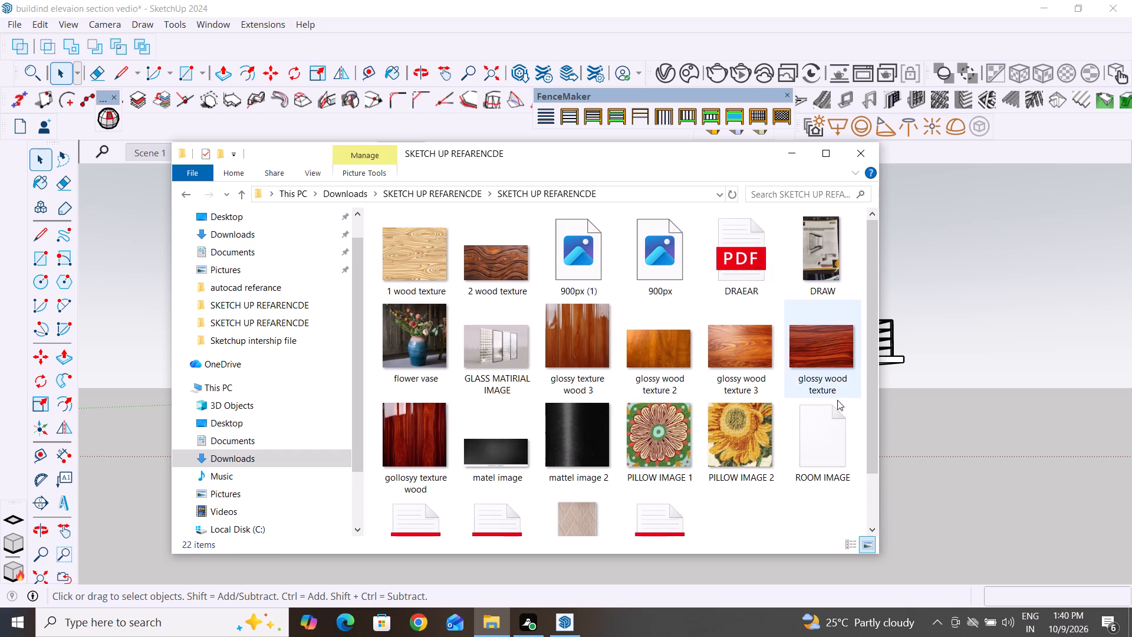
pyautogui.scroll(-2, 430, 468)
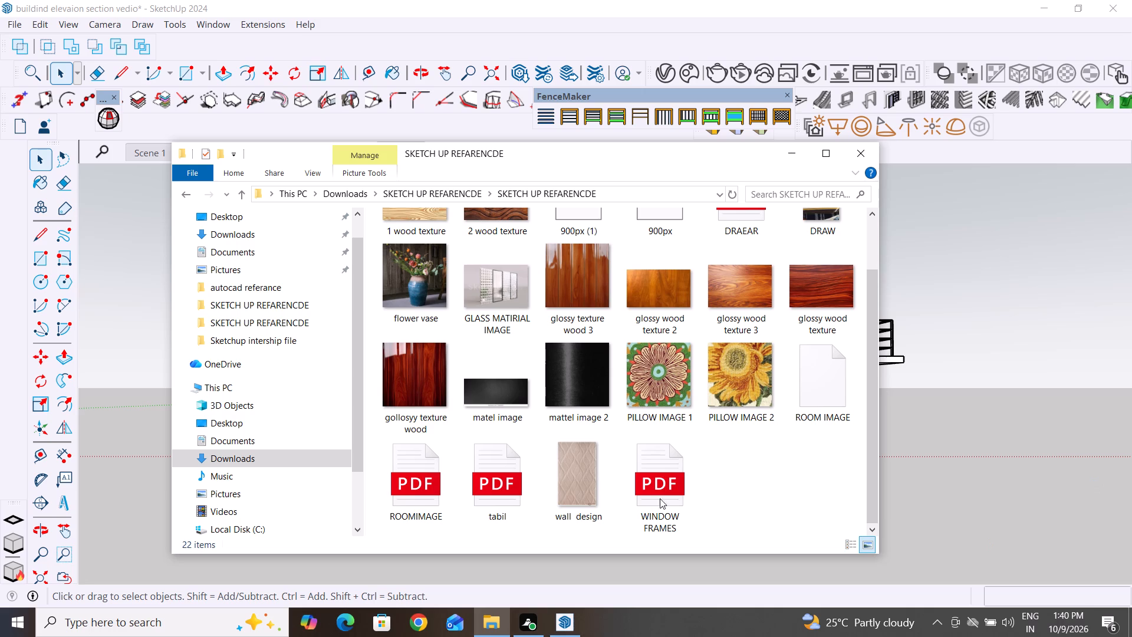
pyautogui.doubleClick(252, 237)
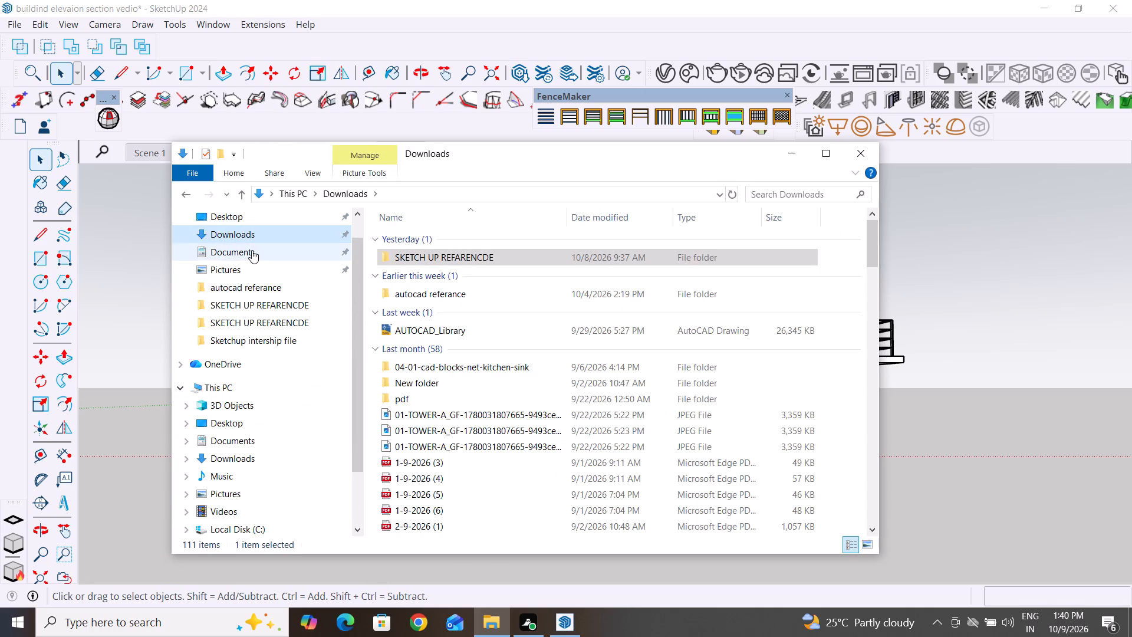
pyautogui.doubleClick(252, 250)
pyautogui.doubleClick(455, 289)
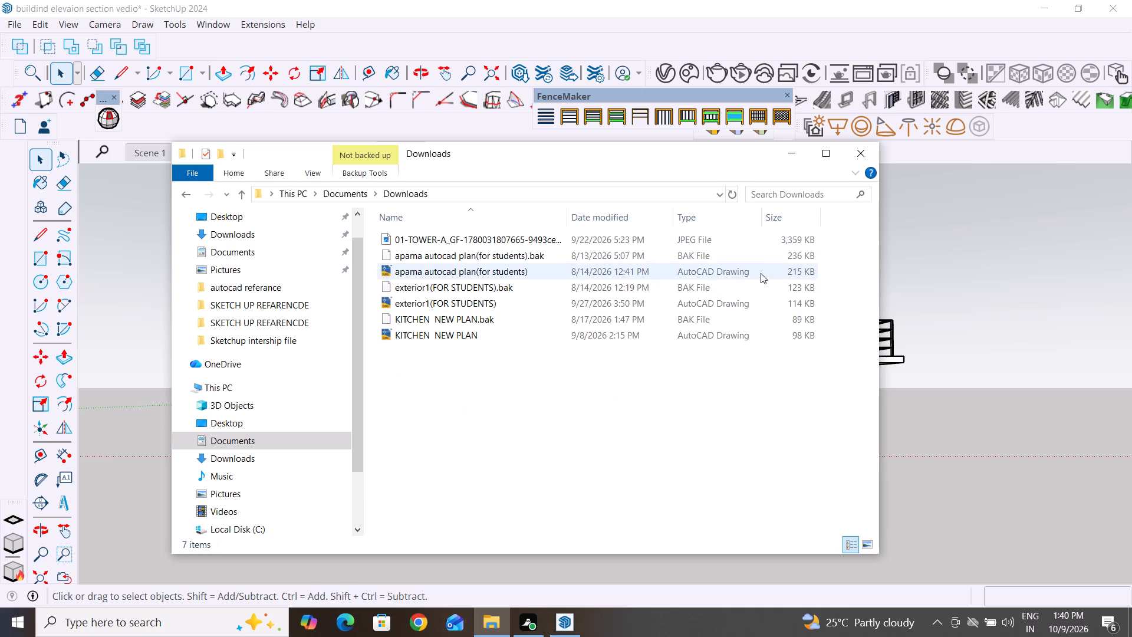
pyautogui.click(854, 149)
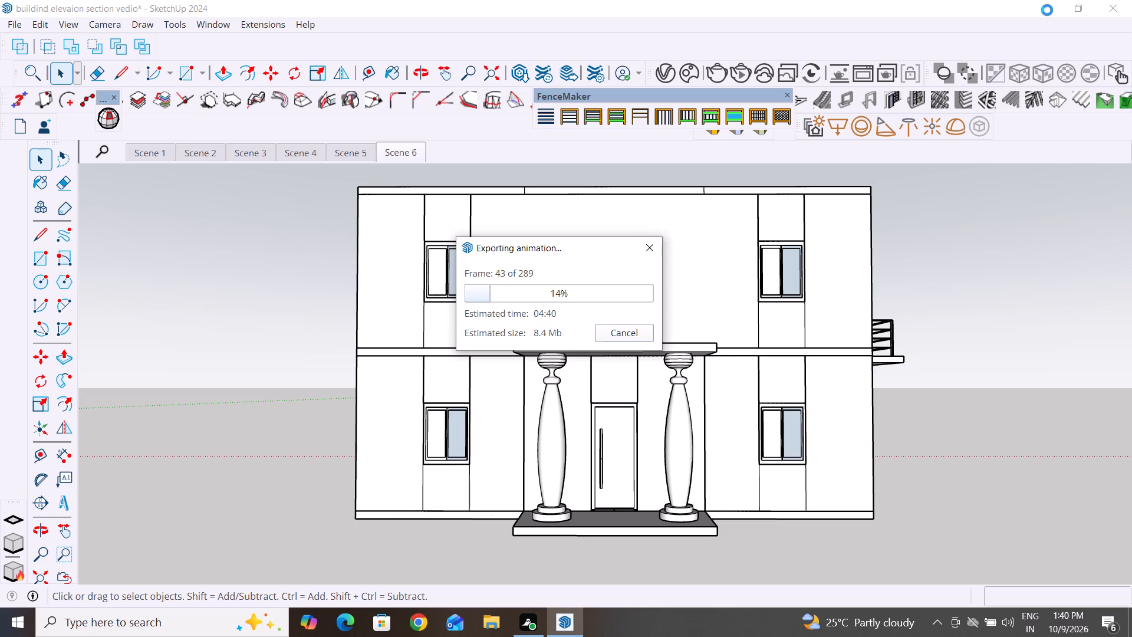
# Look through the Sketchup intership file folder in Documents for the exported video, and close both File Explorer windows.
pyautogui.click(501, 619)
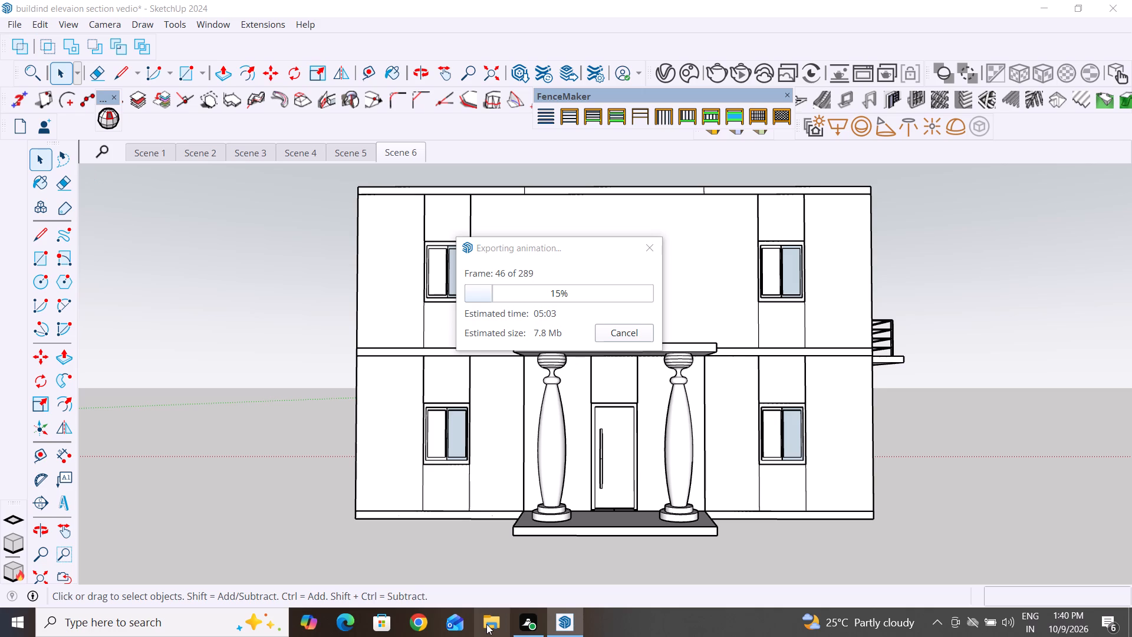
pyautogui.click(493, 628)
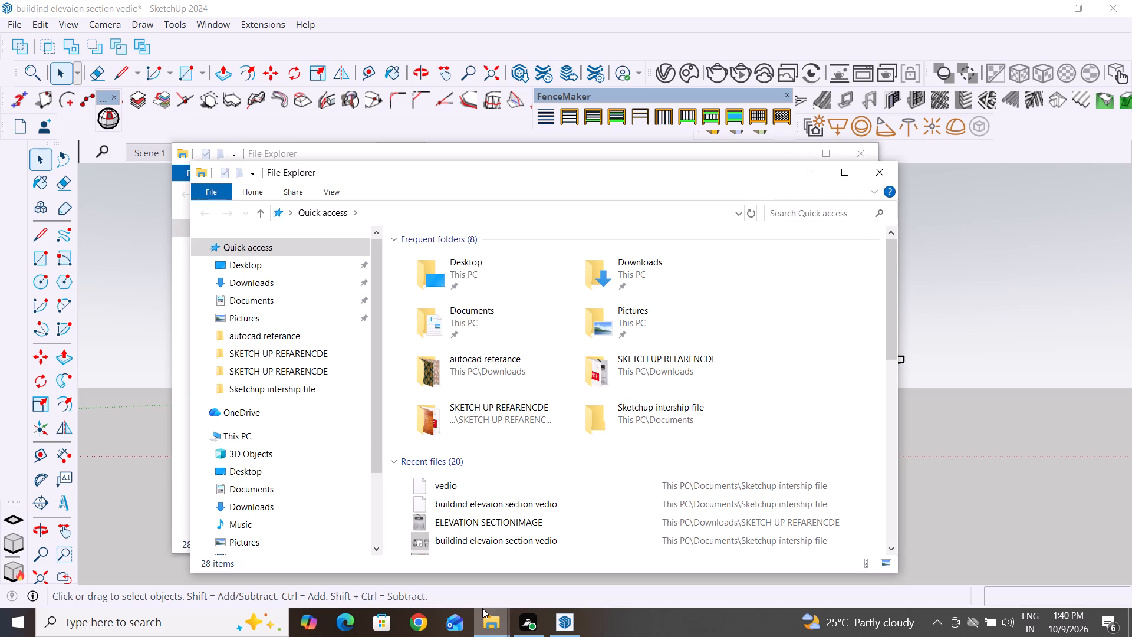
pyautogui.doubleClick(526, 326)
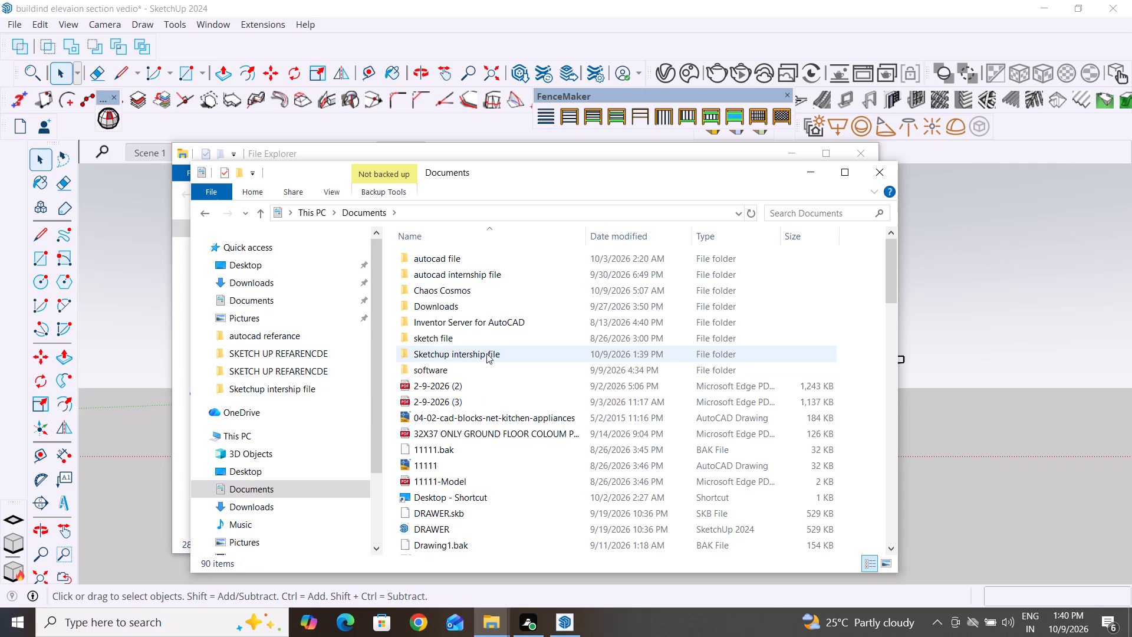
pyautogui.doubleClick(486, 353)
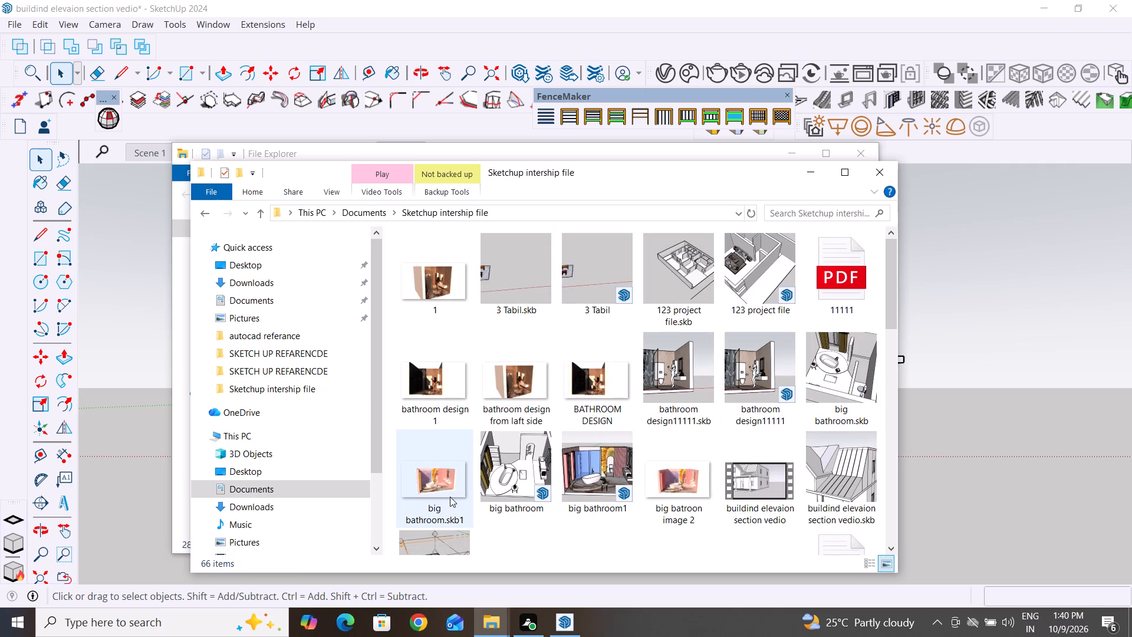
pyautogui.scroll(-1, 450, 500)
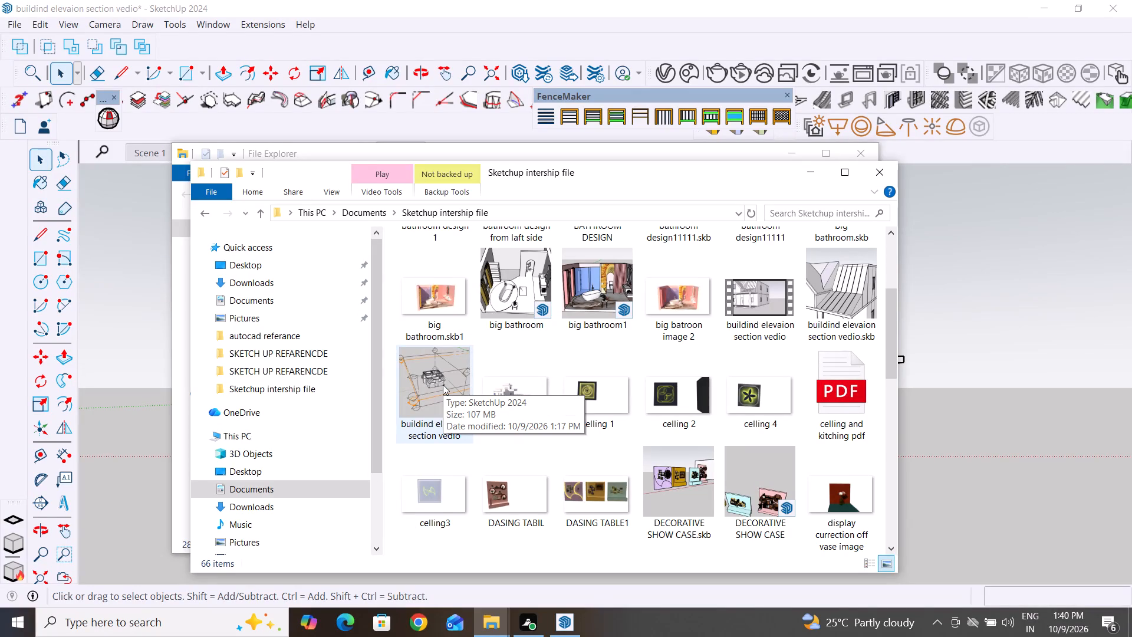
pyautogui.scroll(-5, 703, 441)
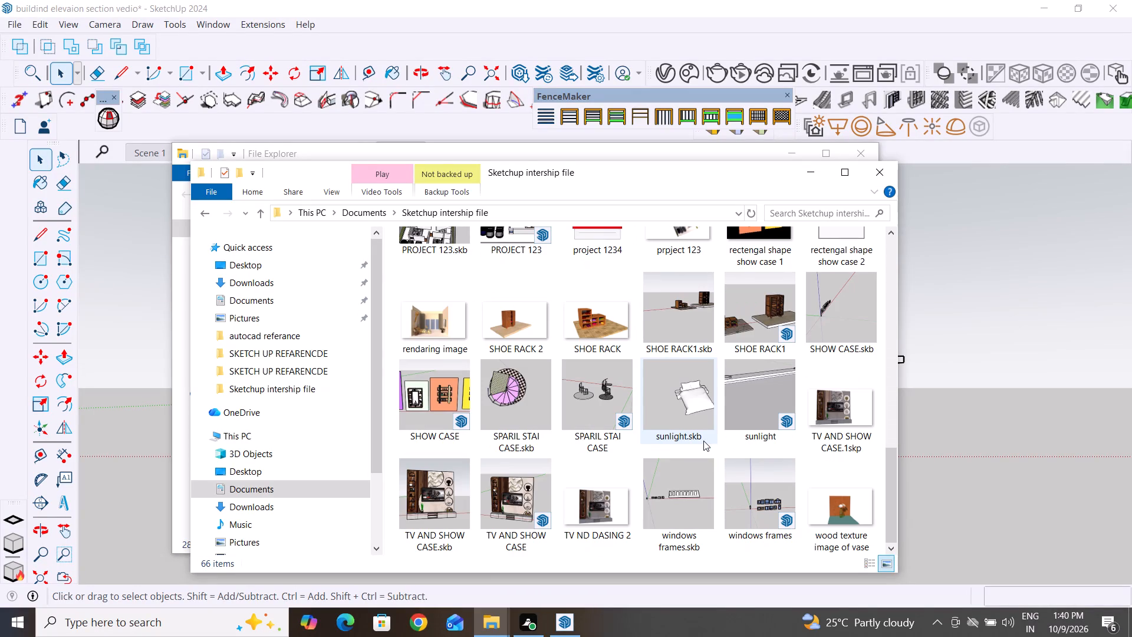
pyautogui.click(874, 175)
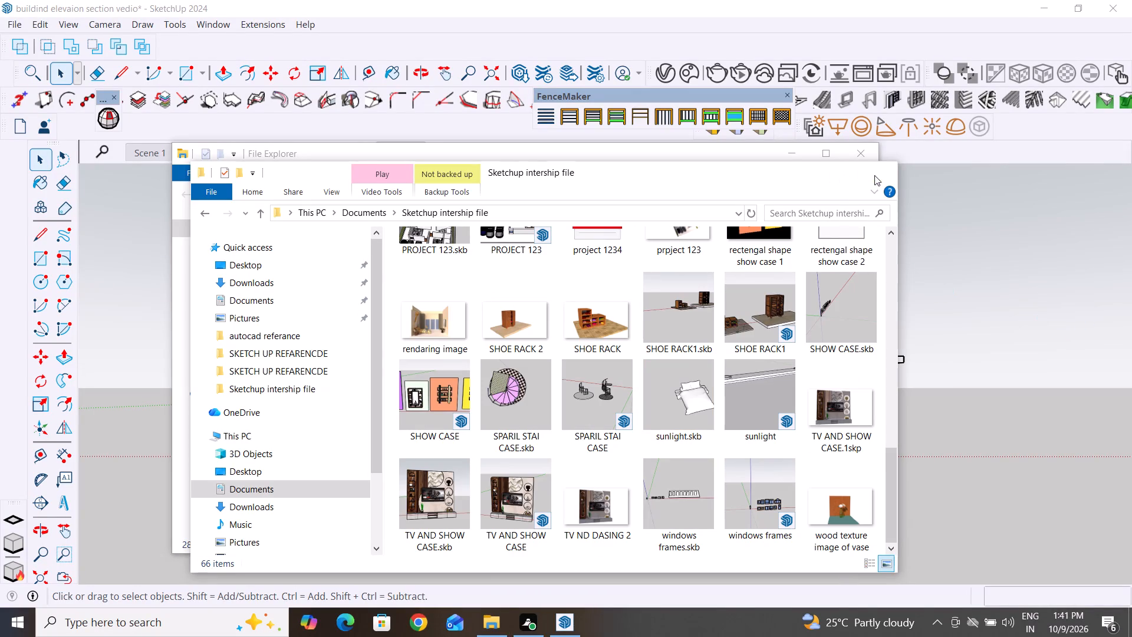
pyautogui.click(858, 148)
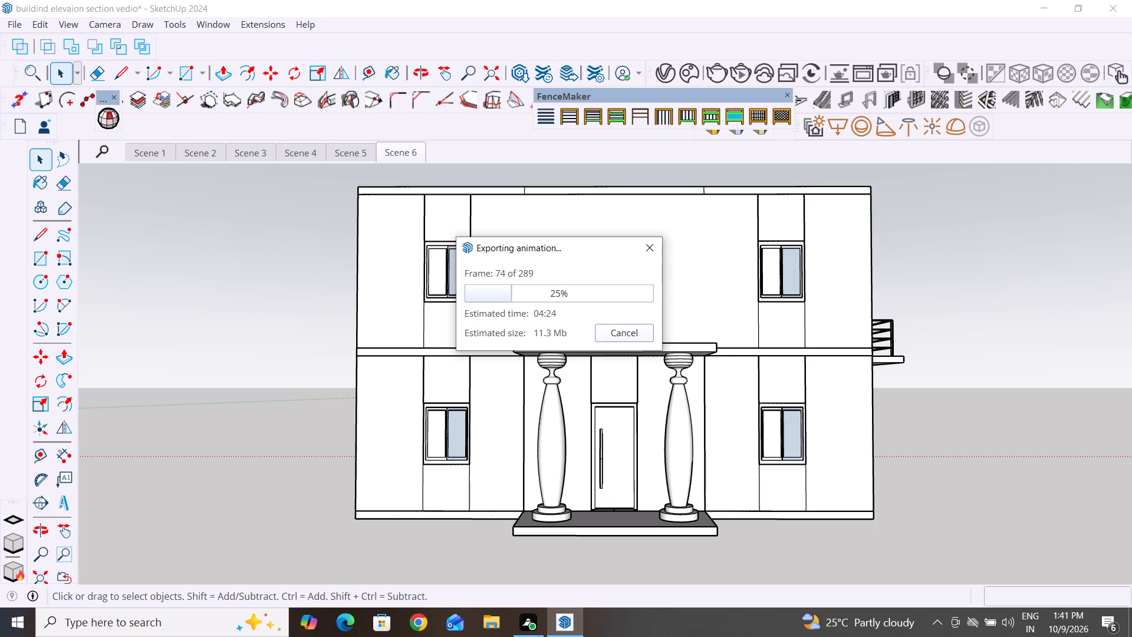
# Open the recent MP4 "buildind elevaion section vedio" from File Explorer in VLC media player to view it, and close the player.
pyautogui.click(502, 622)
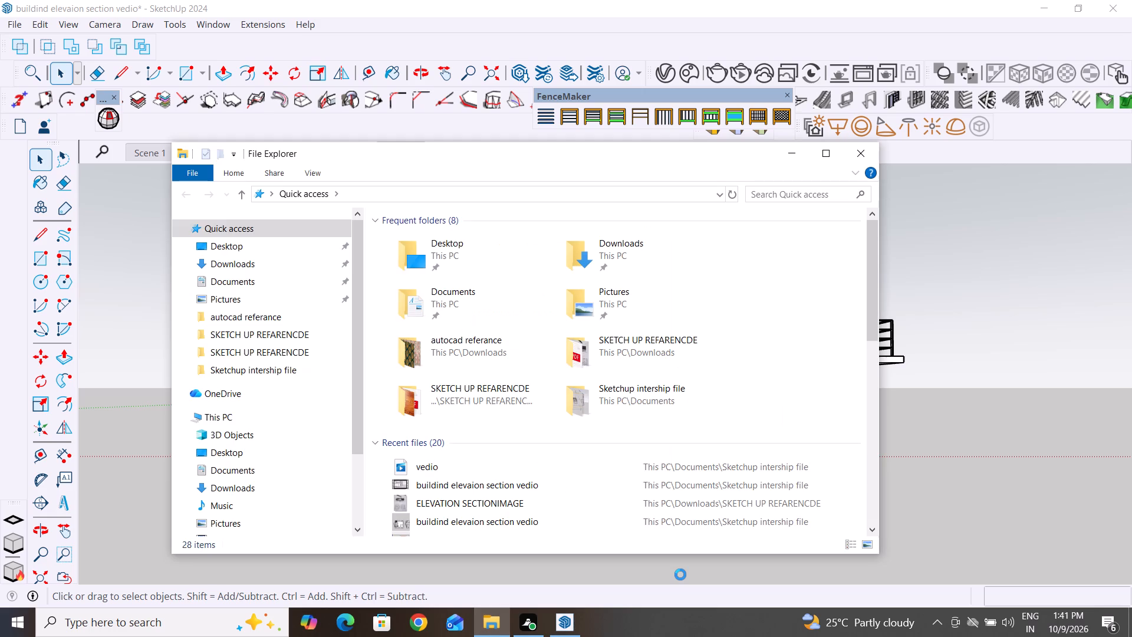
pyautogui.click(506, 479)
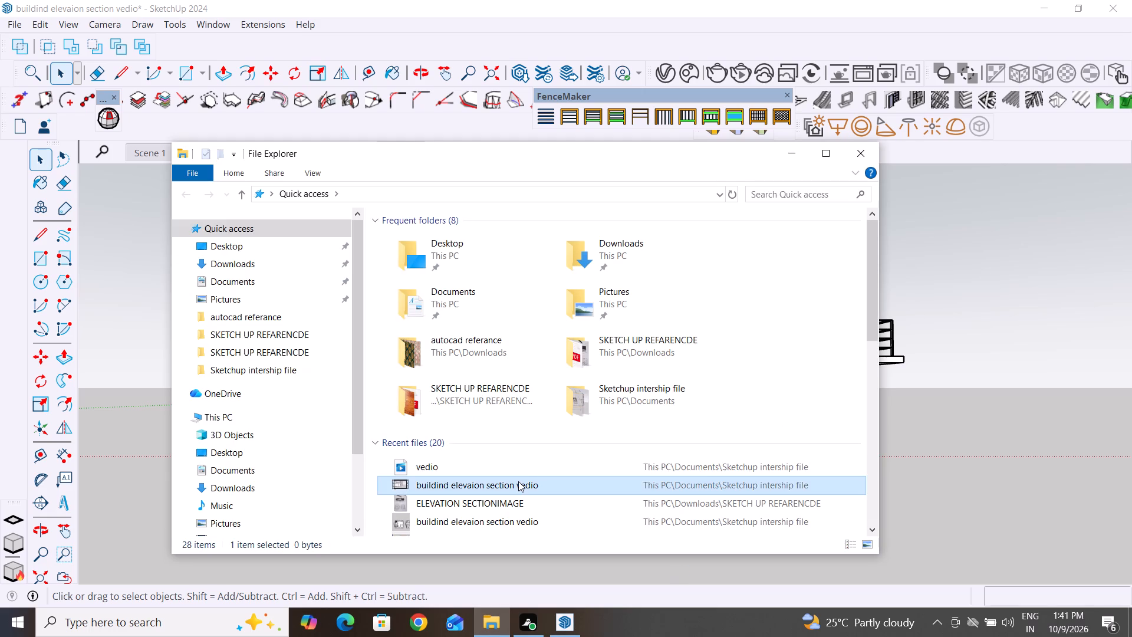
pyautogui.doubleClick(518, 481)
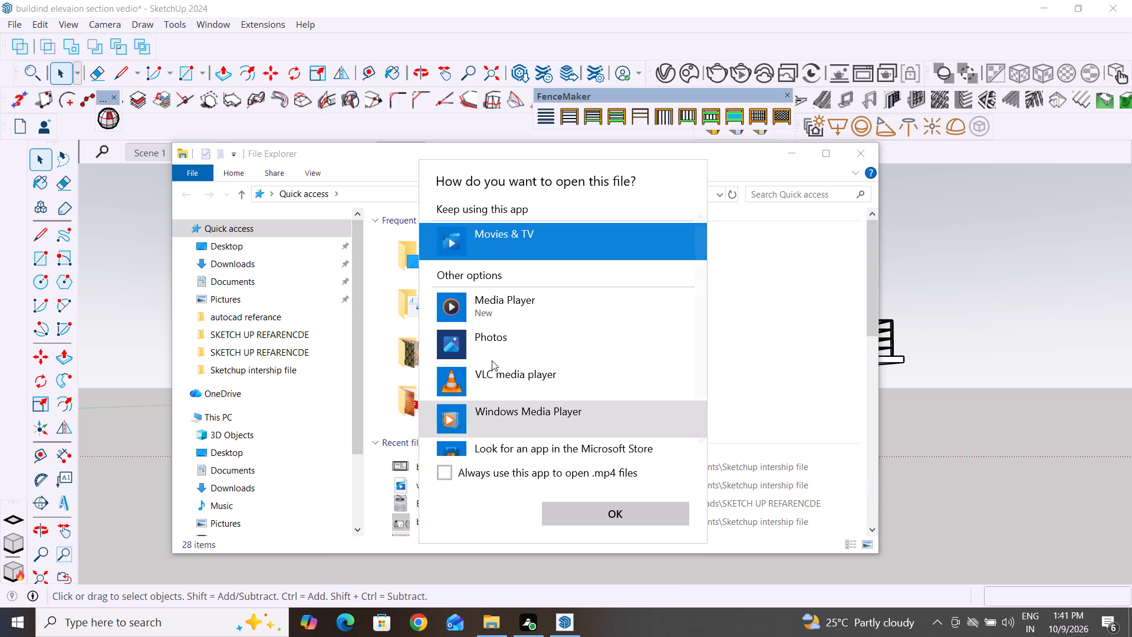
pyautogui.click(505, 388)
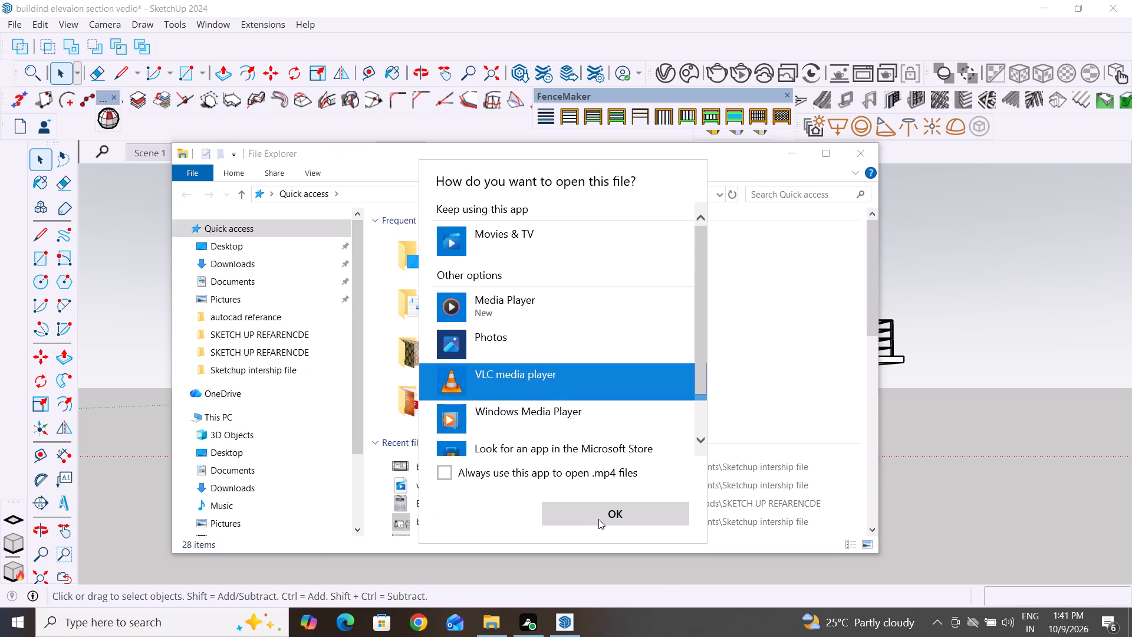
pyautogui.click(612, 517)
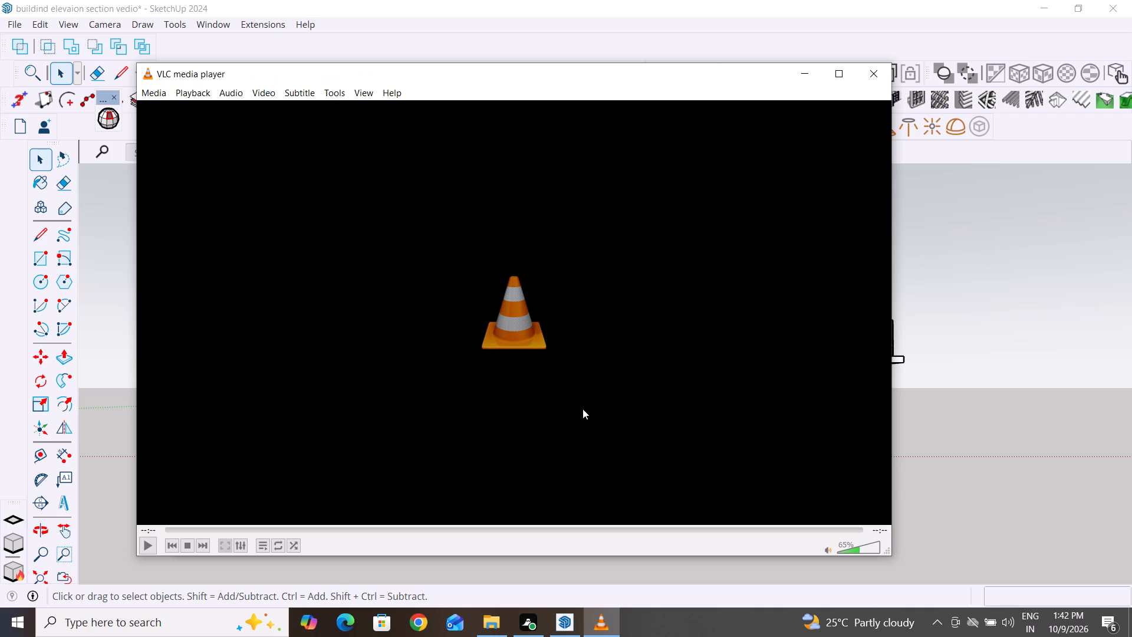
pyautogui.click(871, 74)
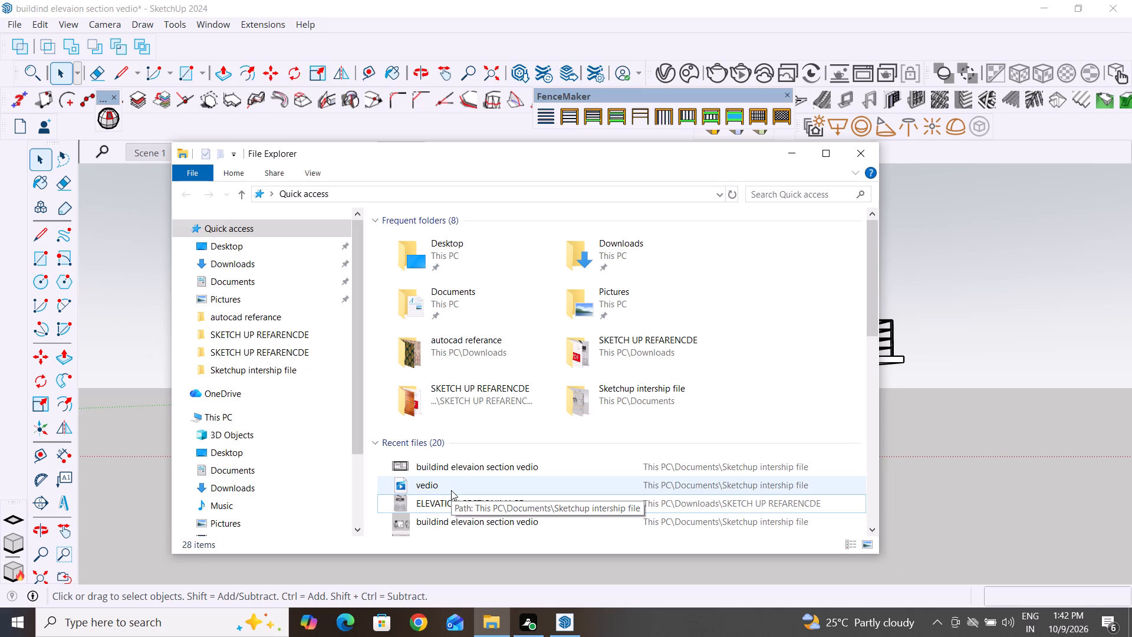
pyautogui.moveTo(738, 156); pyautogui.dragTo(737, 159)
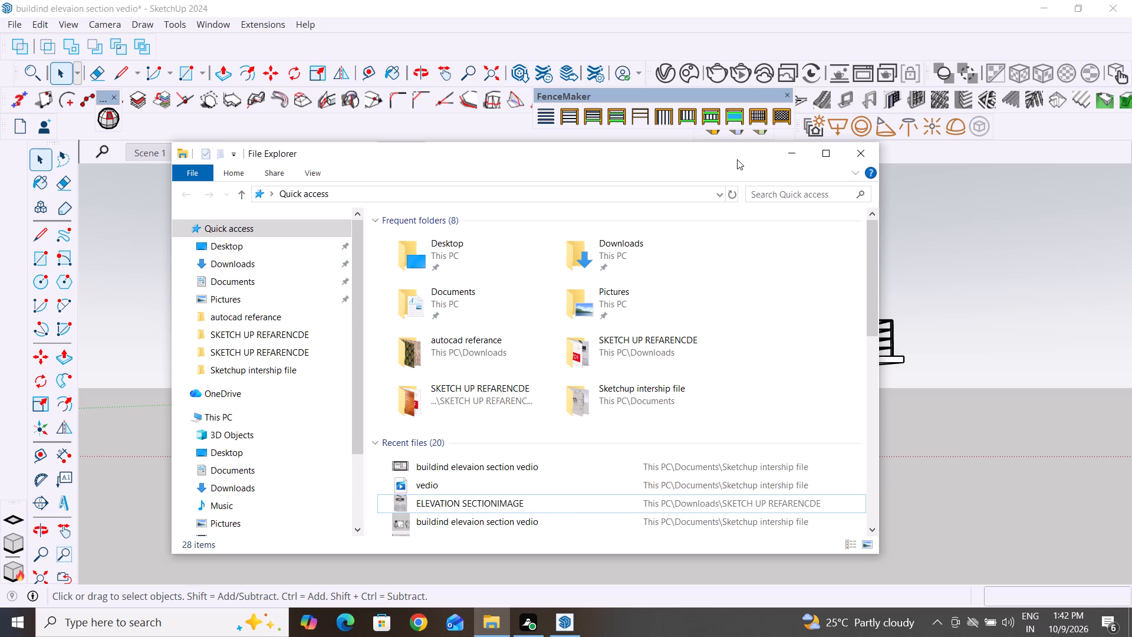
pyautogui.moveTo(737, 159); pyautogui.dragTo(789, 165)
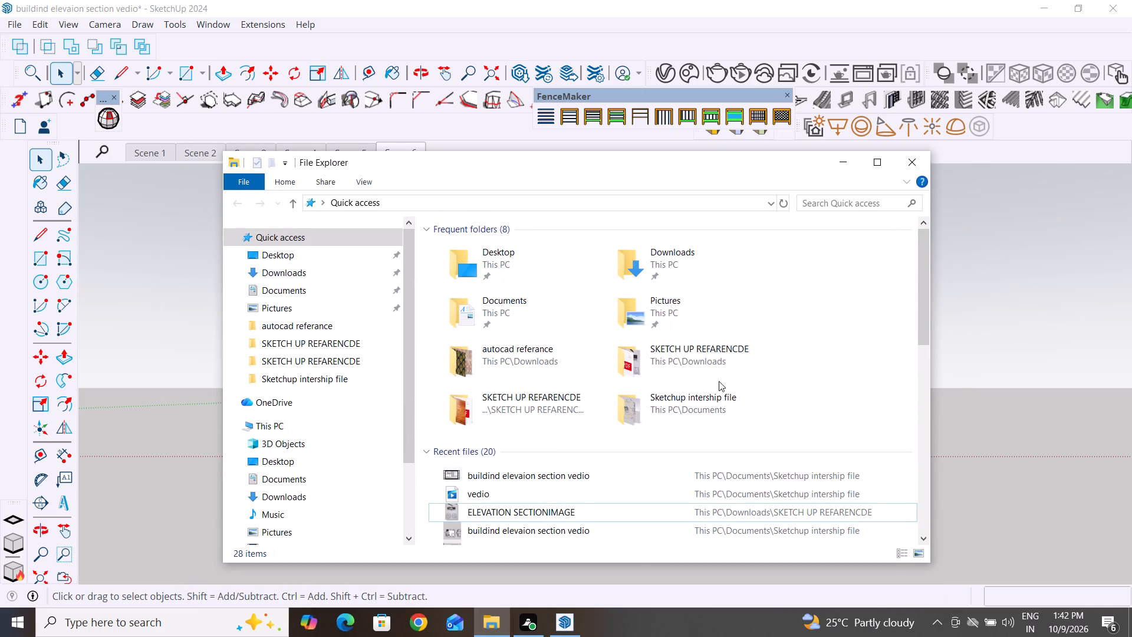
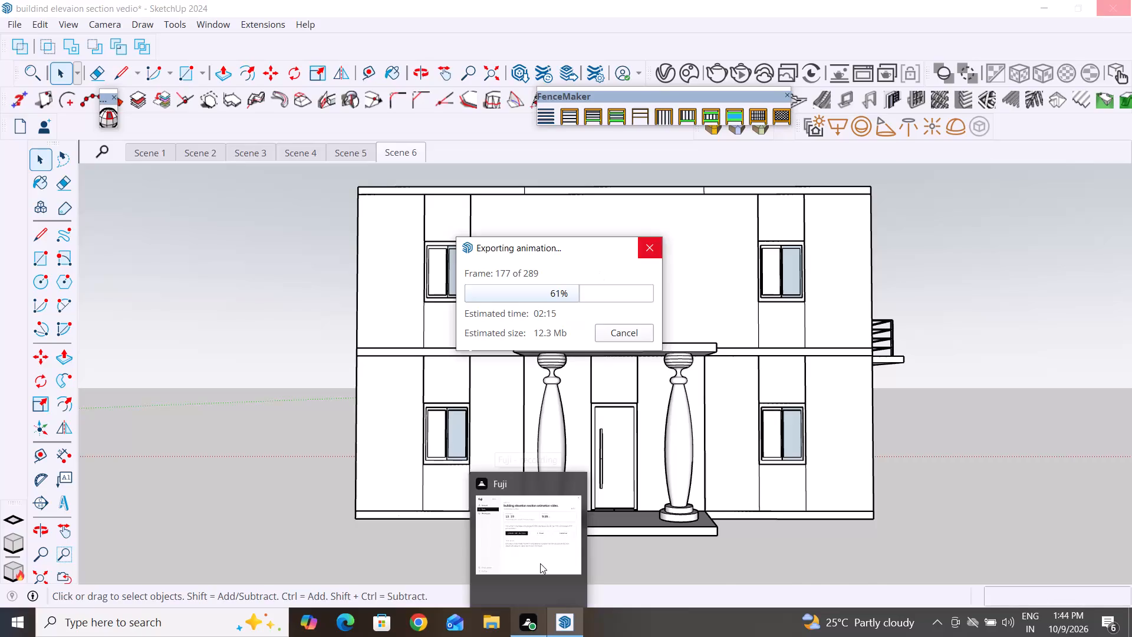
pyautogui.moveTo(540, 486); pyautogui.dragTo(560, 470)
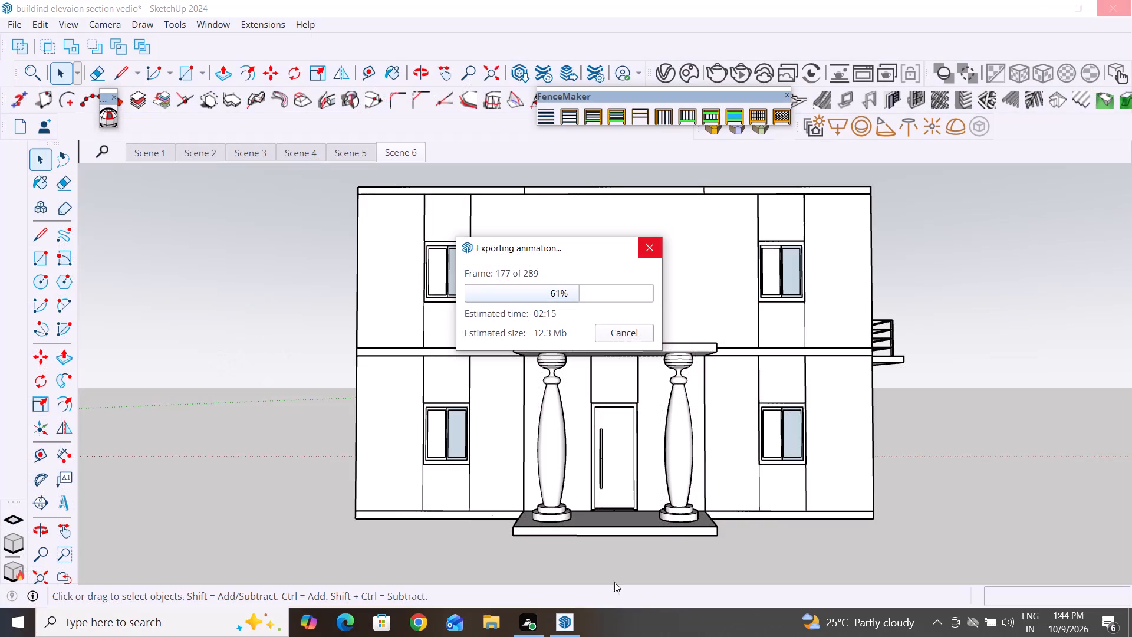